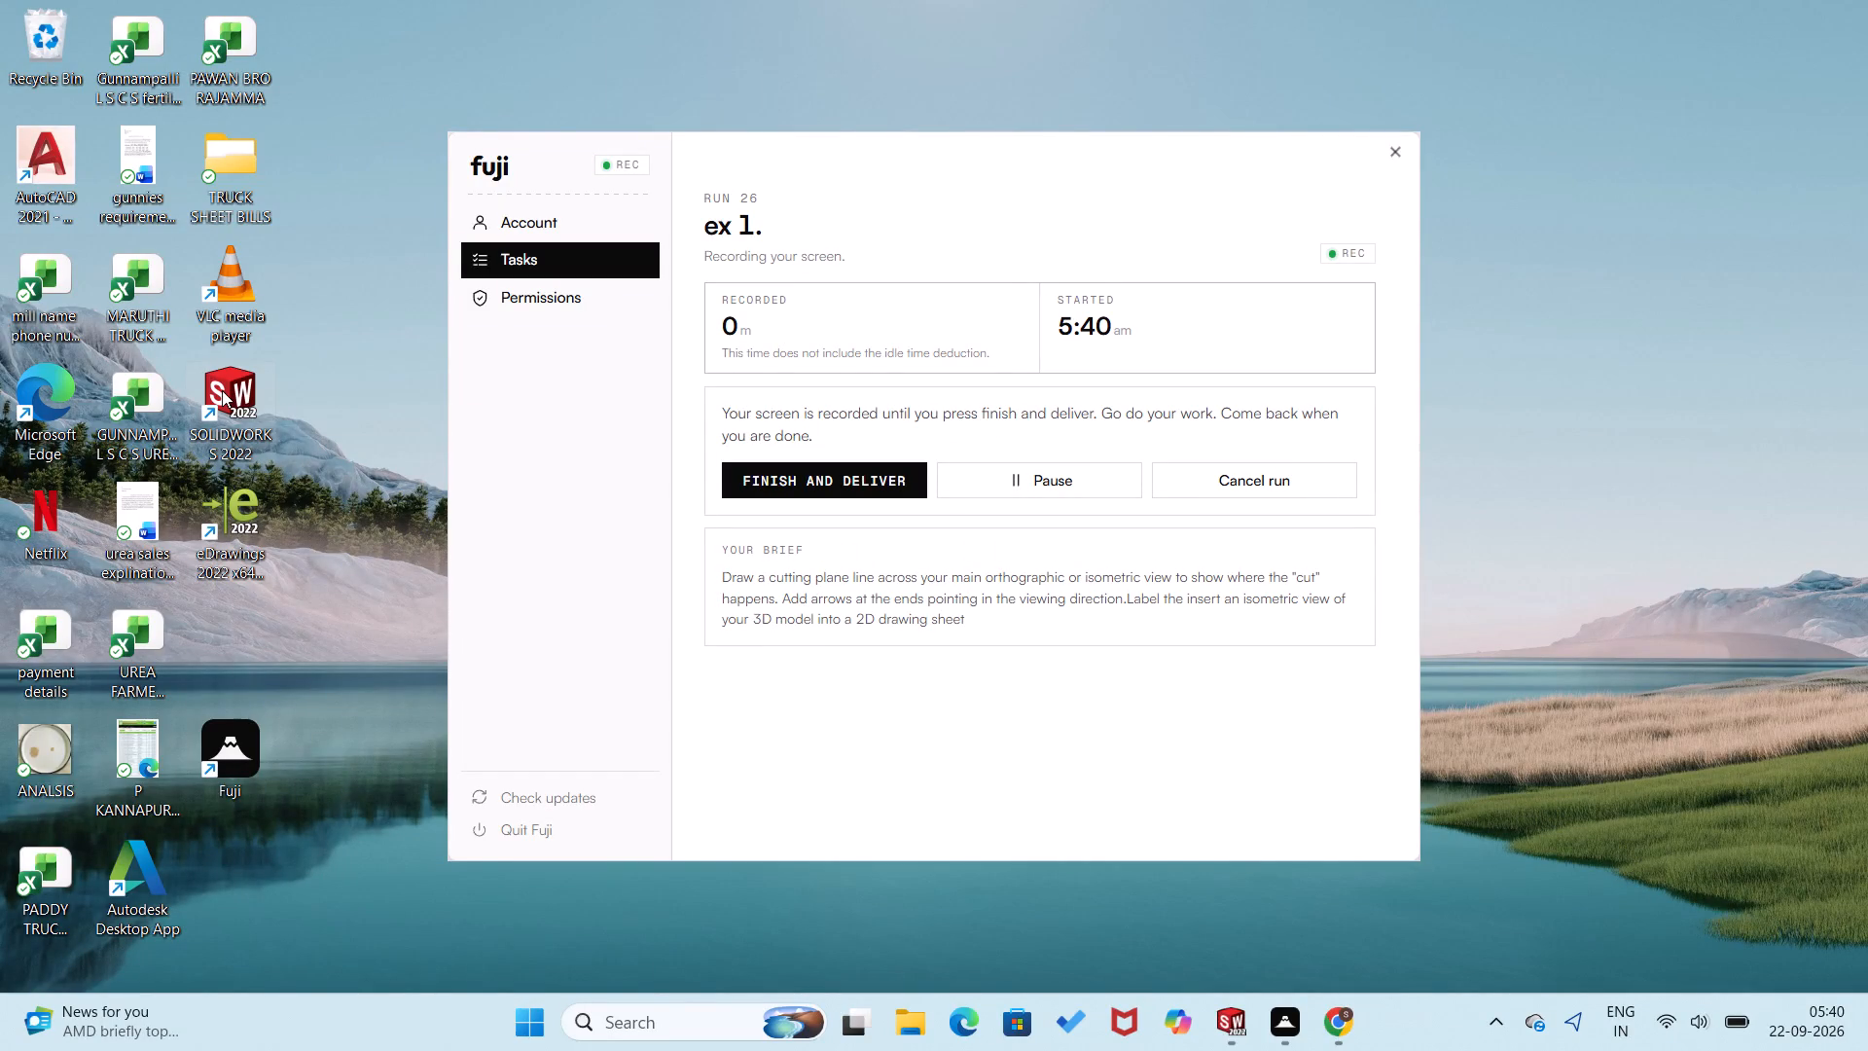
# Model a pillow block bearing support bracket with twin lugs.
# Launch SOLIDWORKS 2022 from the desktop.
pyautogui.doubleClick(222, 390)
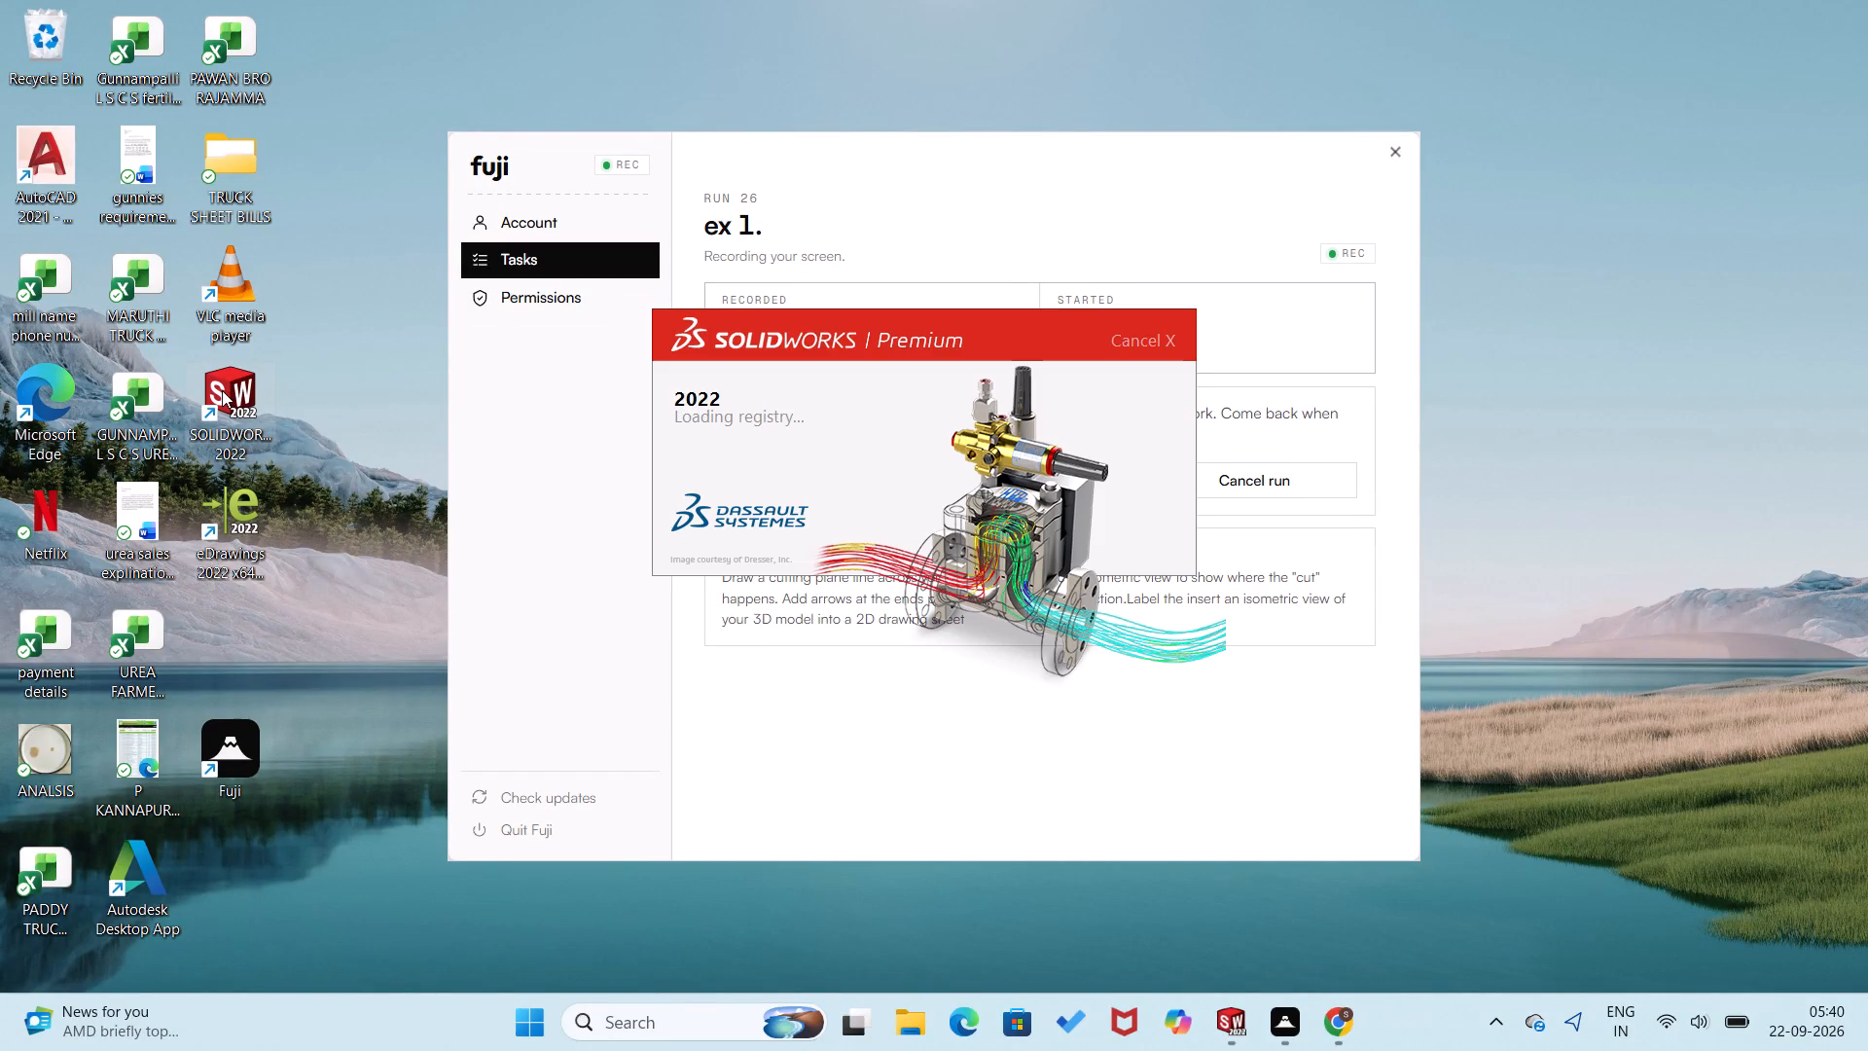
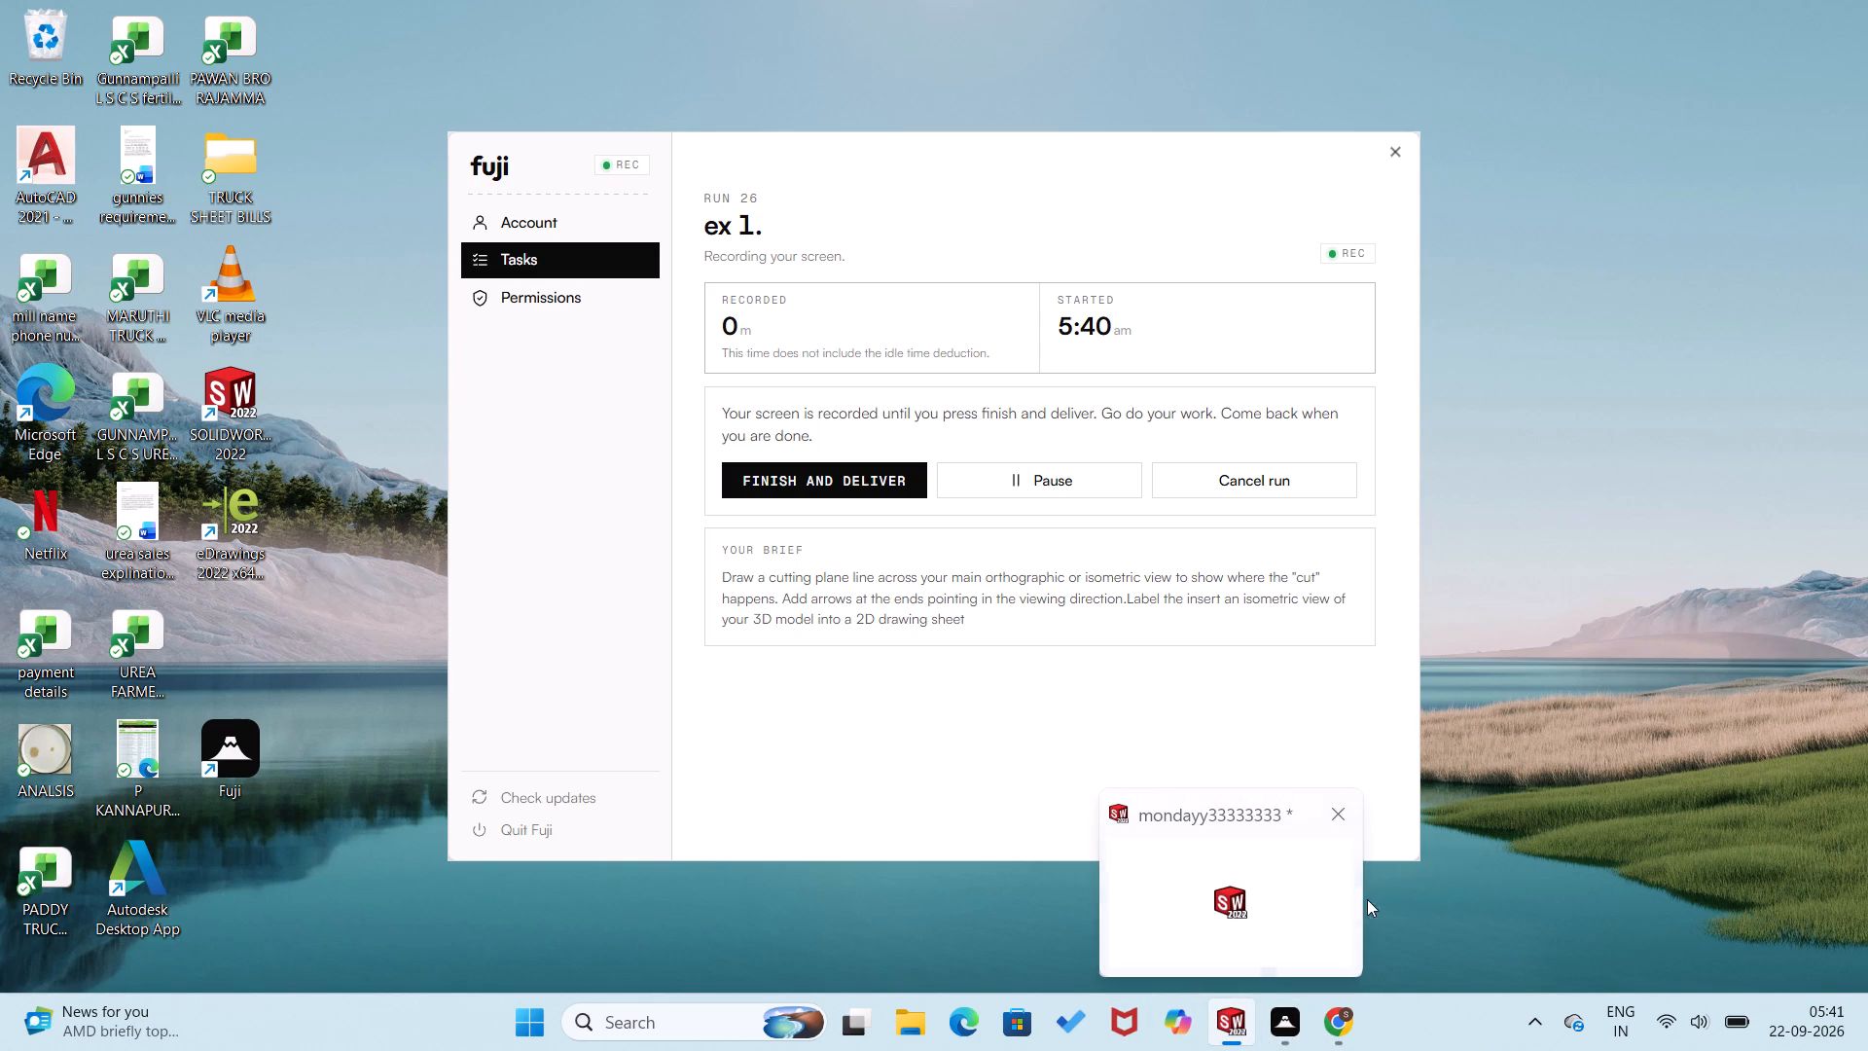
# Try to close the SOLIDWORKS window holding the unsaved document mondayy33333333.
pyautogui.click(1346, 819)
pyautogui.tripleClick(1346, 819)
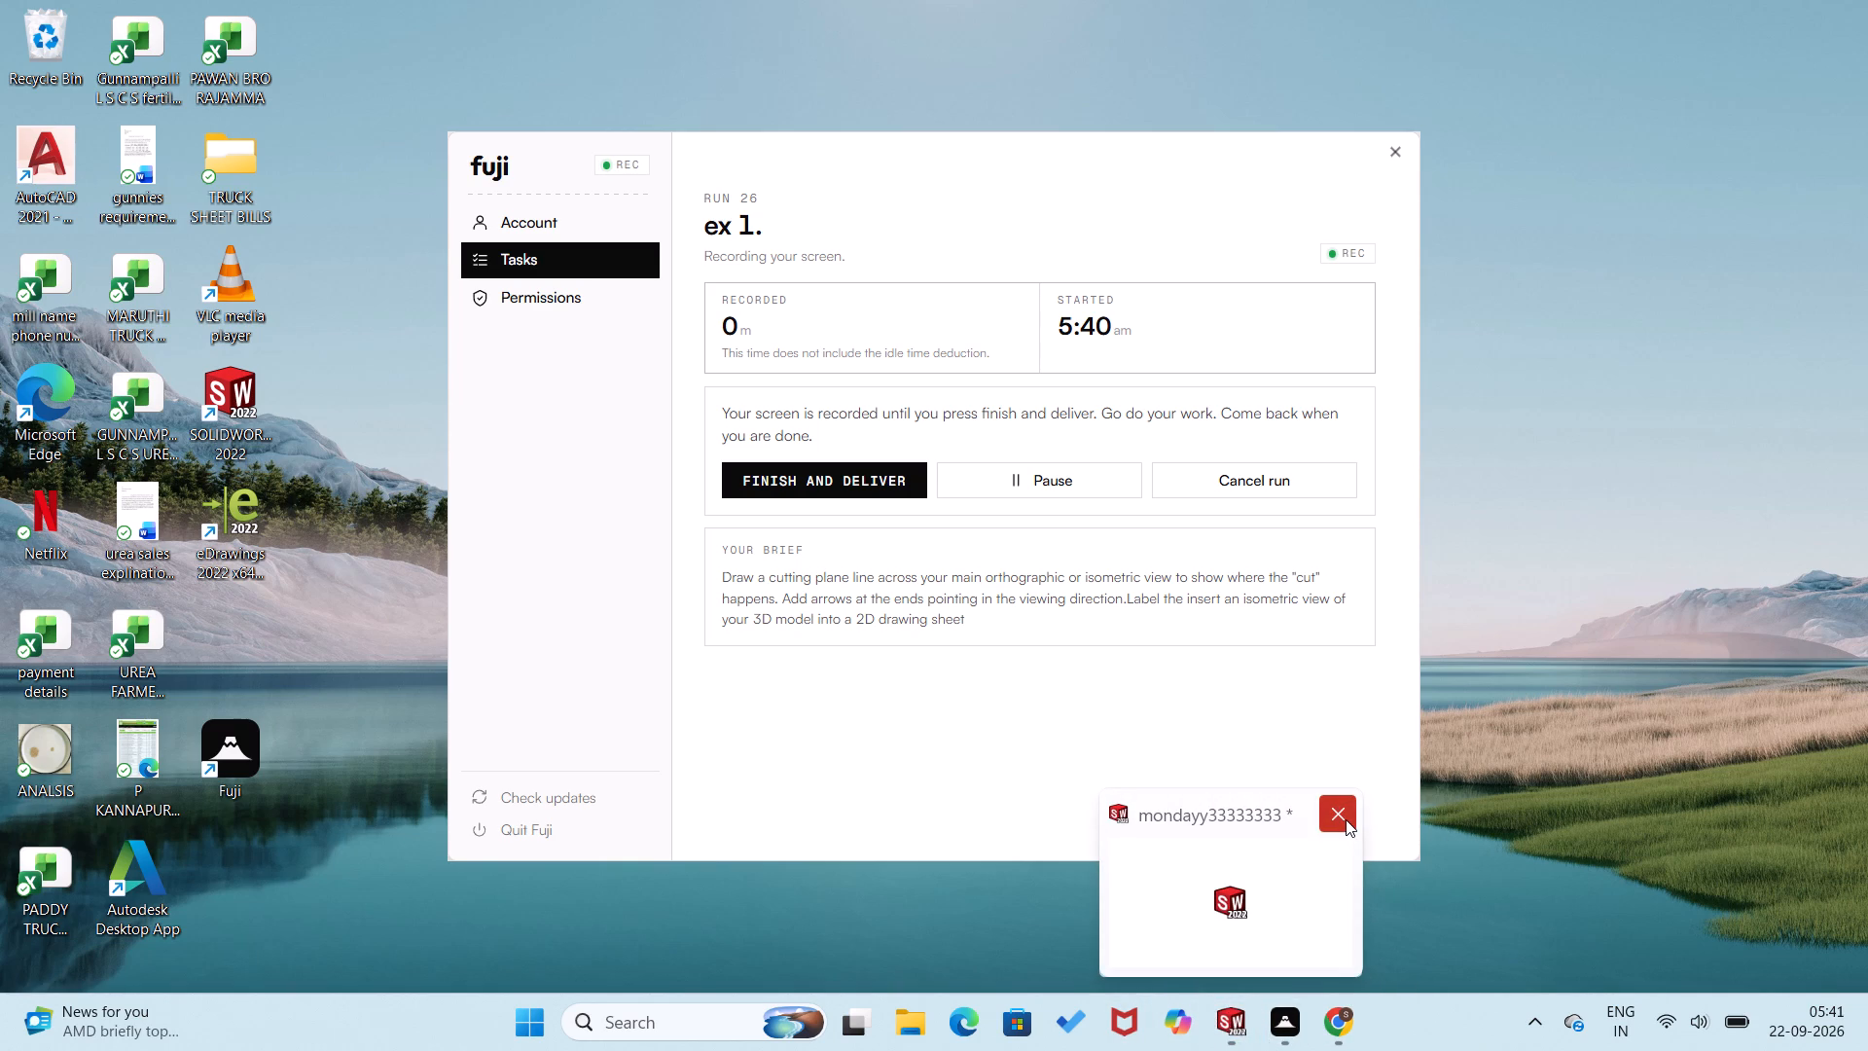
pyautogui.tripleClick(1346, 819)
pyautogui.tripleClick(1346, 819)
pyautogui.tripleClick(1346, 819)
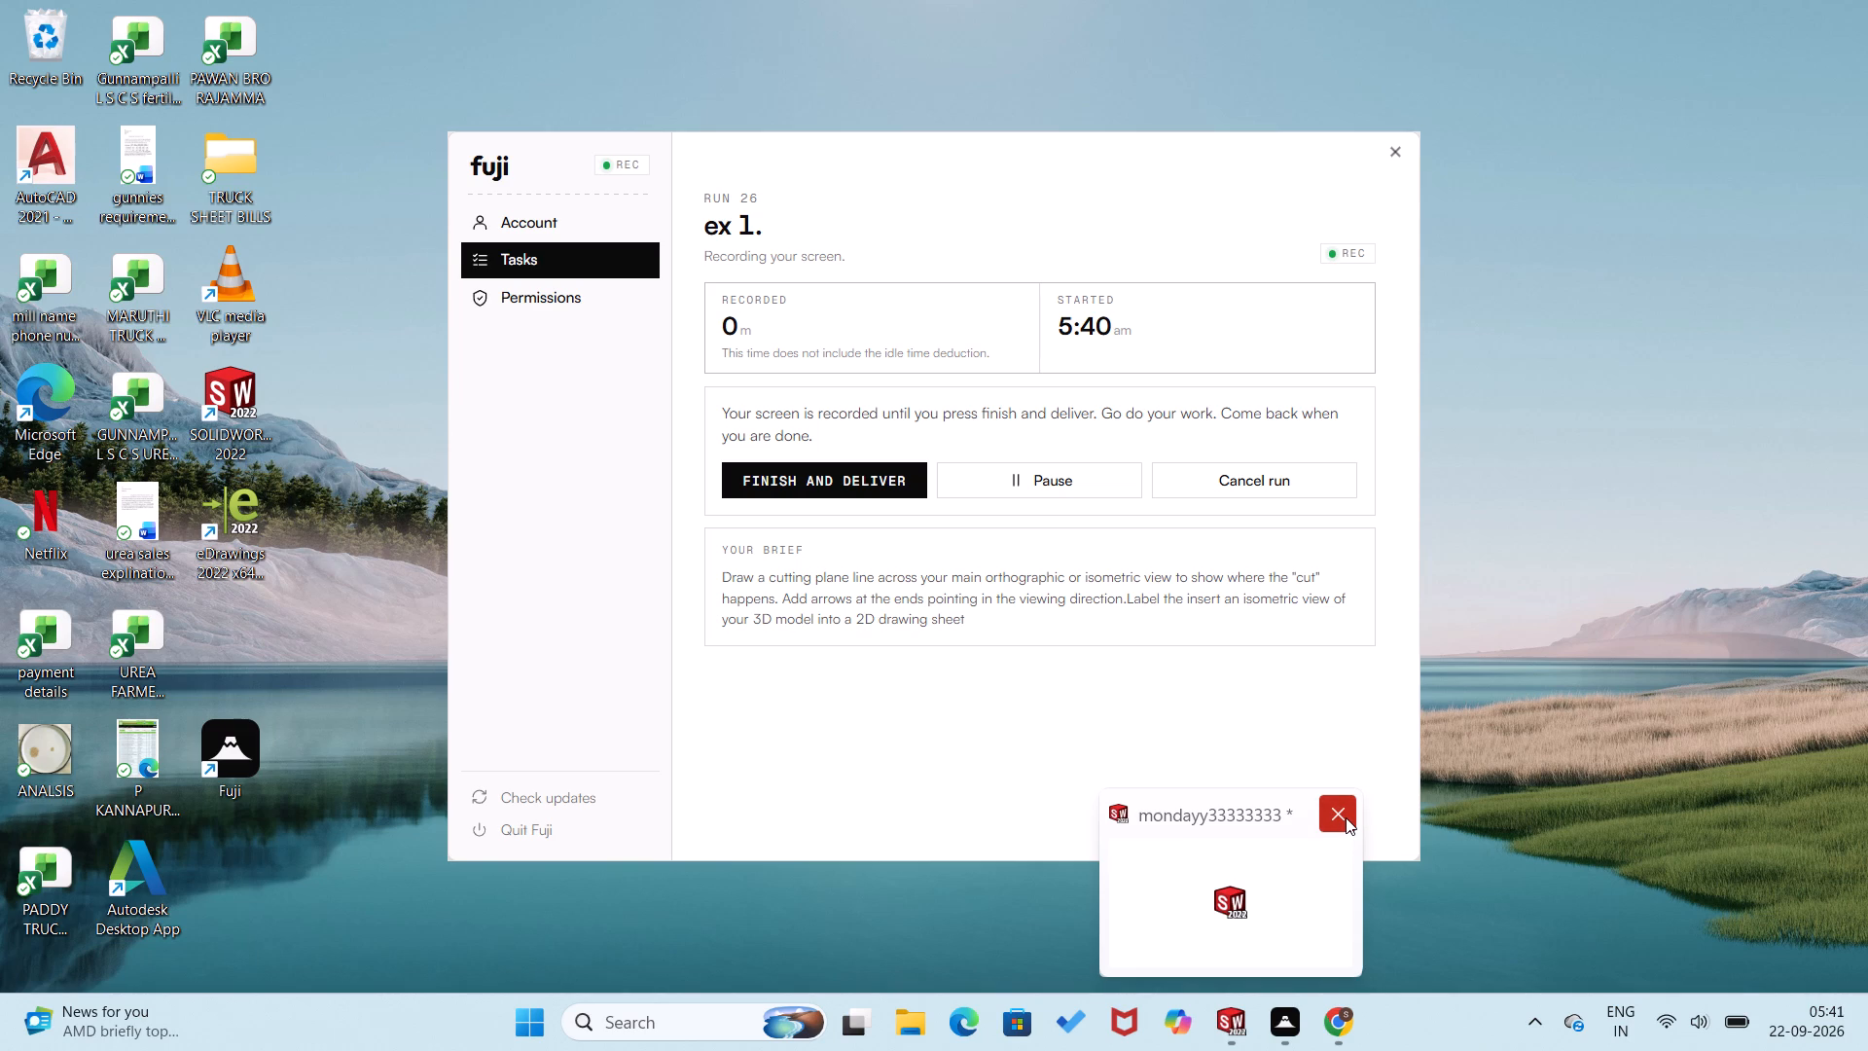
pyautogui.tripleClick(1346, 817)
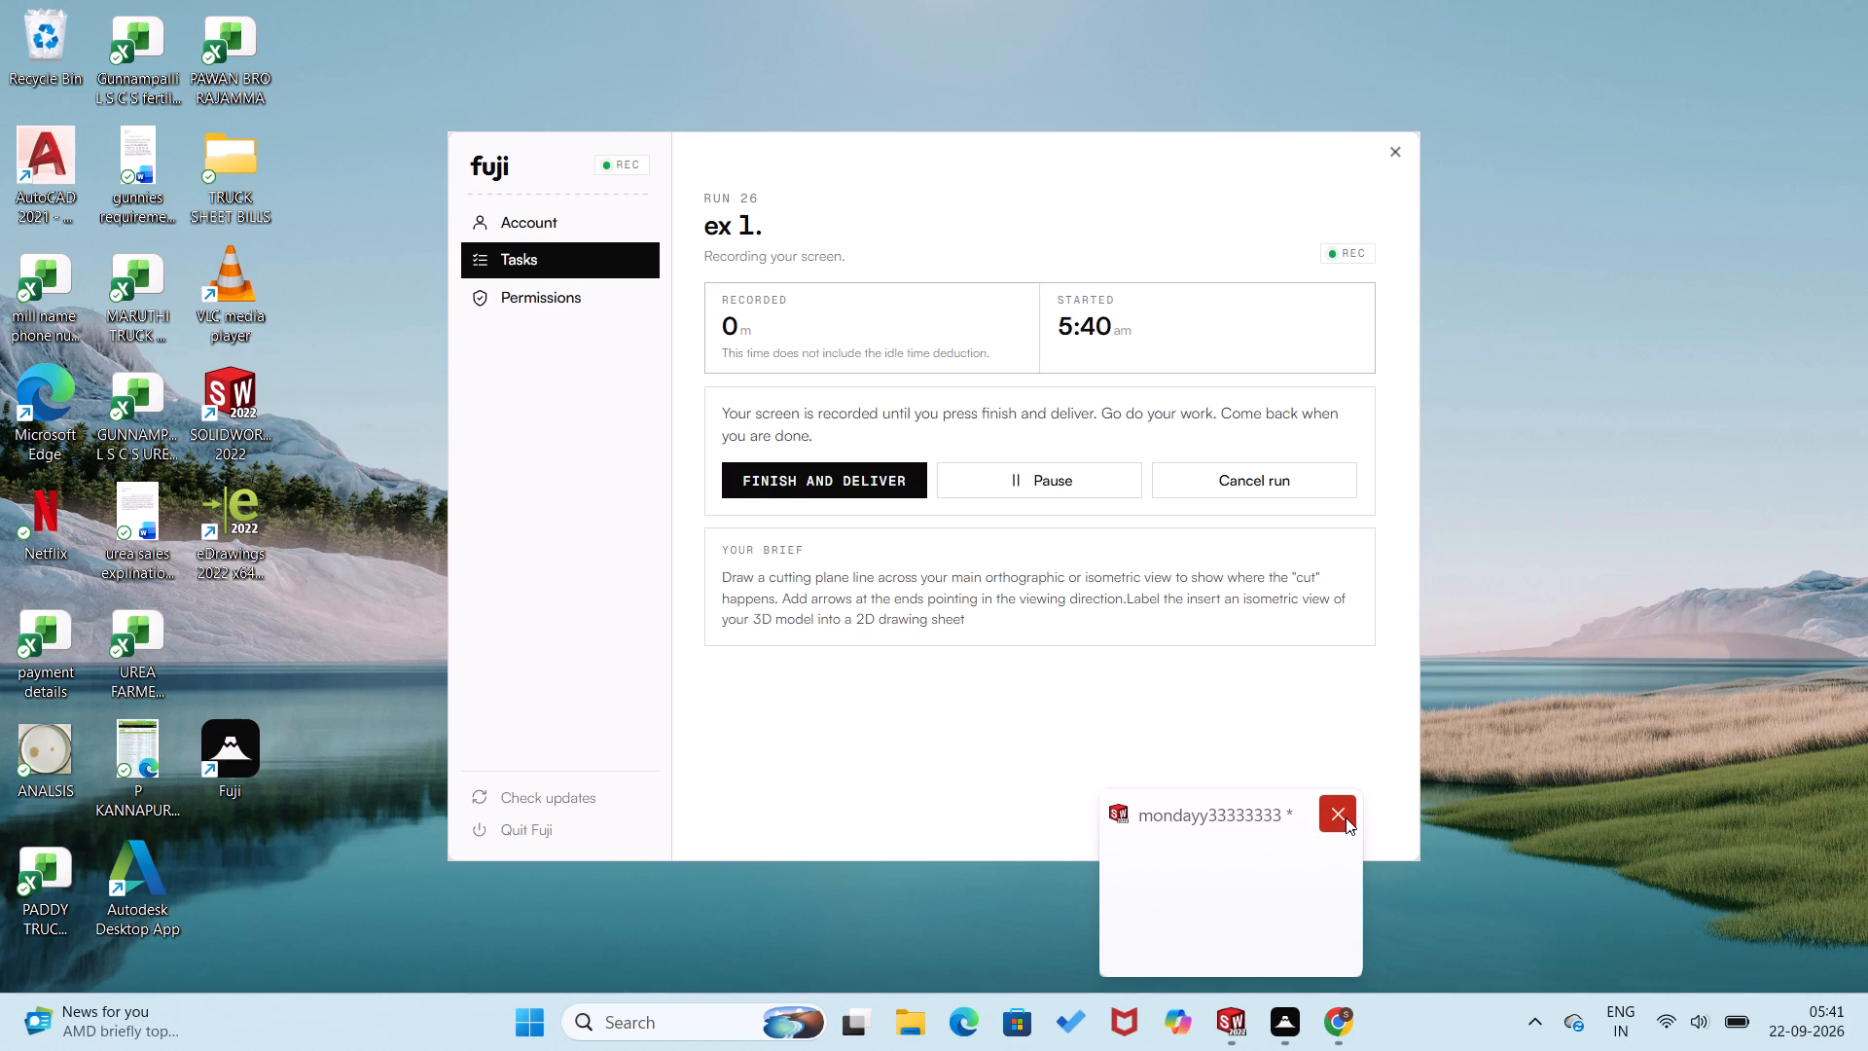
pyautogui.tripleClick(1346, 817)
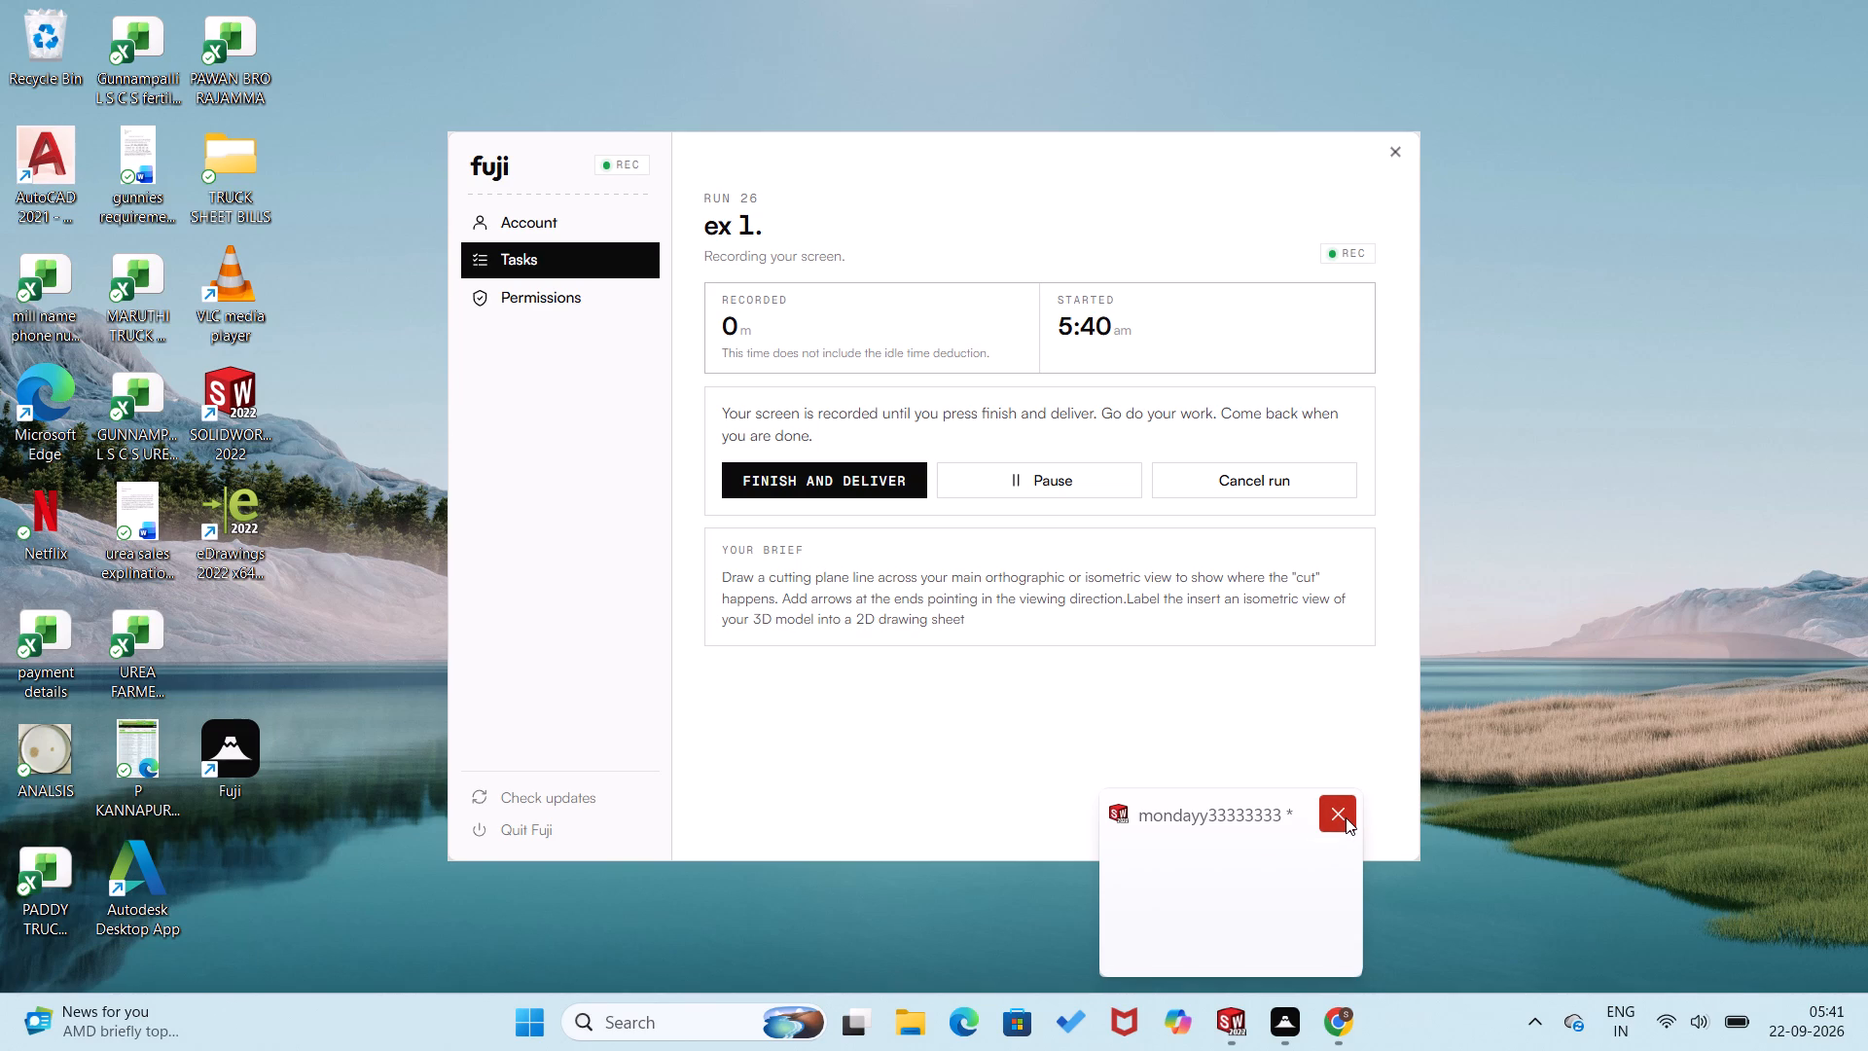
pyautogui.tripleClick(1337, 814)
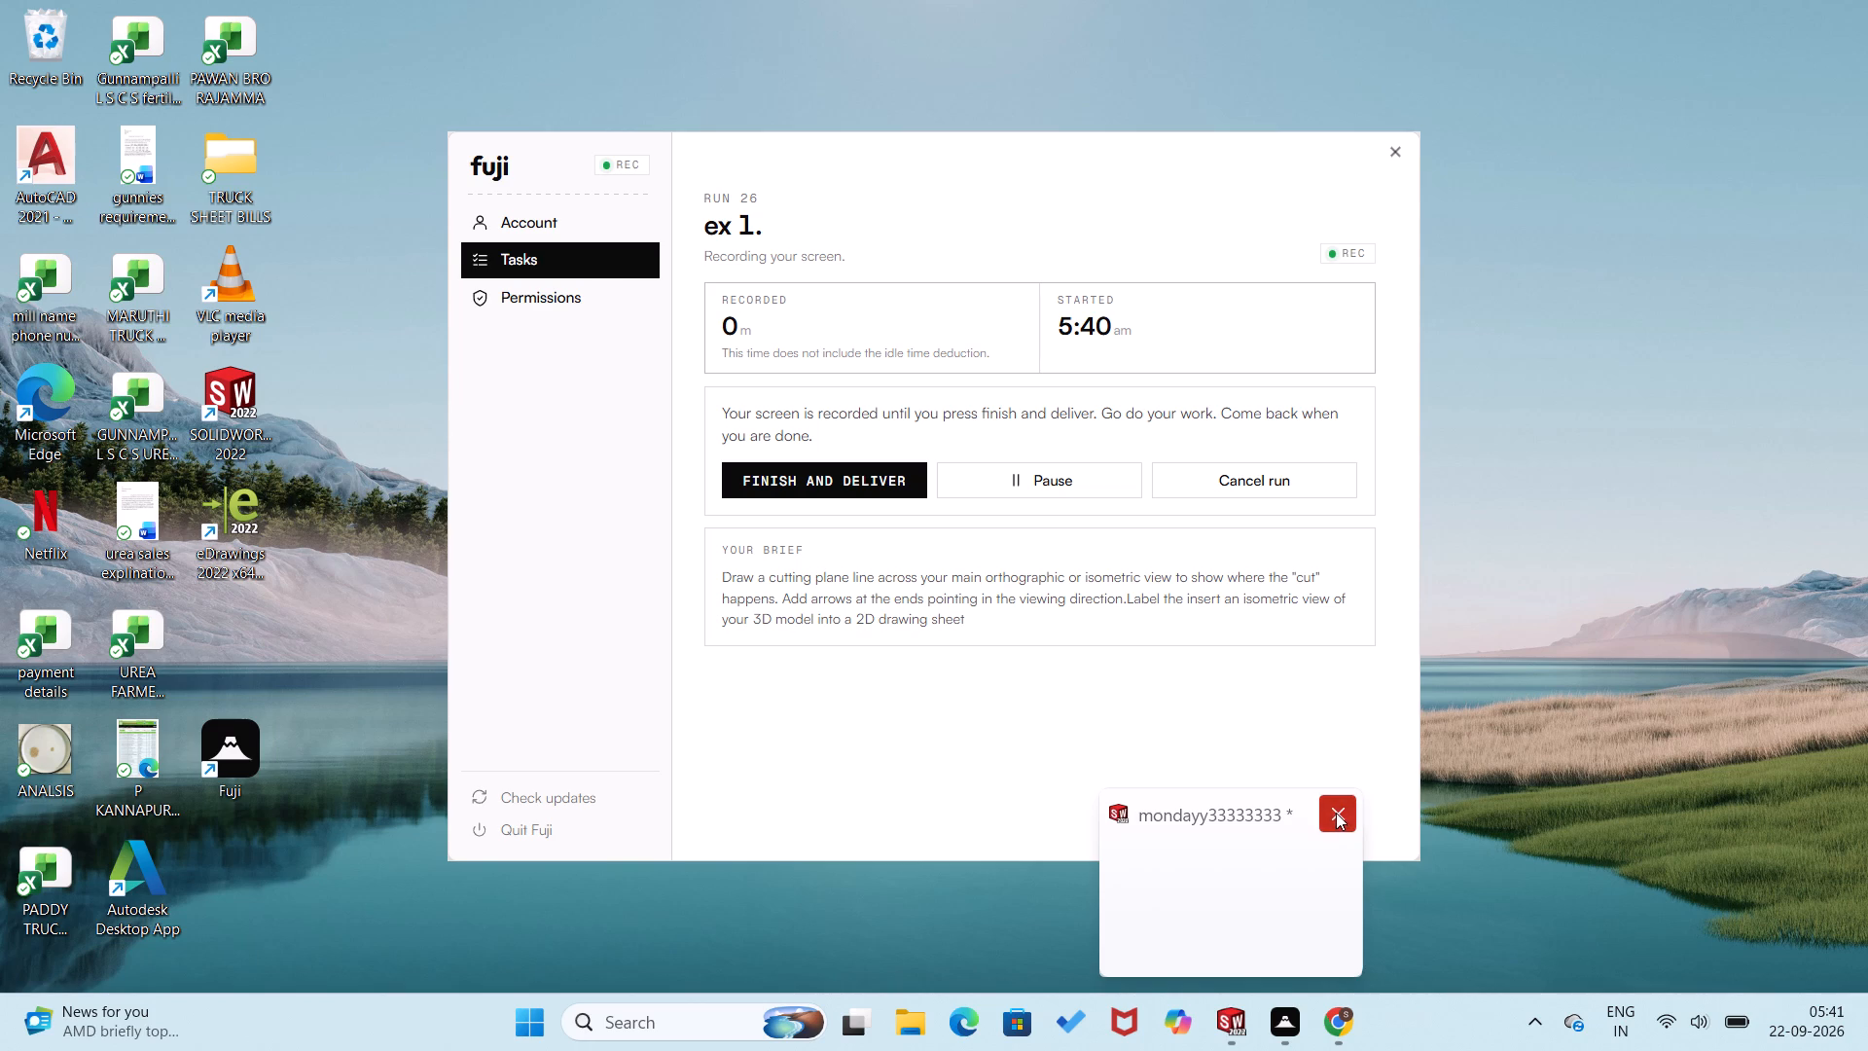
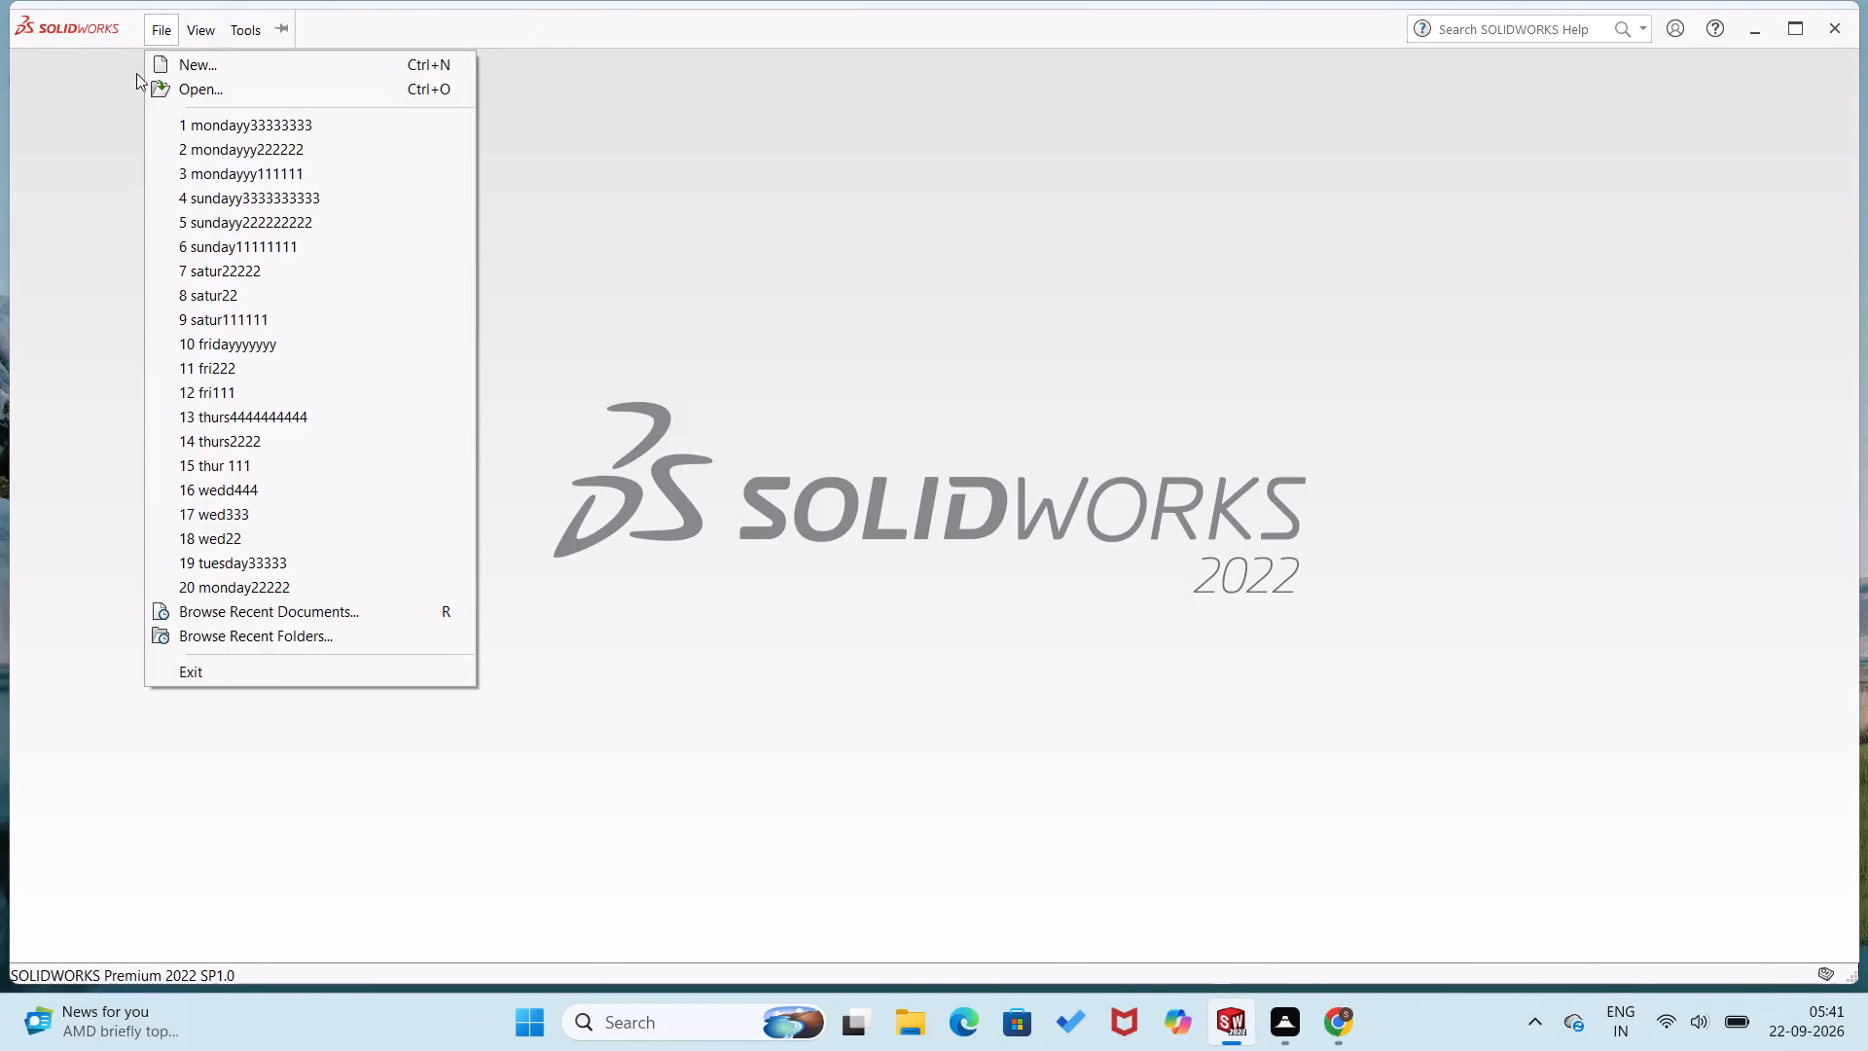
# Create a new part document.
pyautogui.click(54, 195)
pyautogui.click(182, 29)
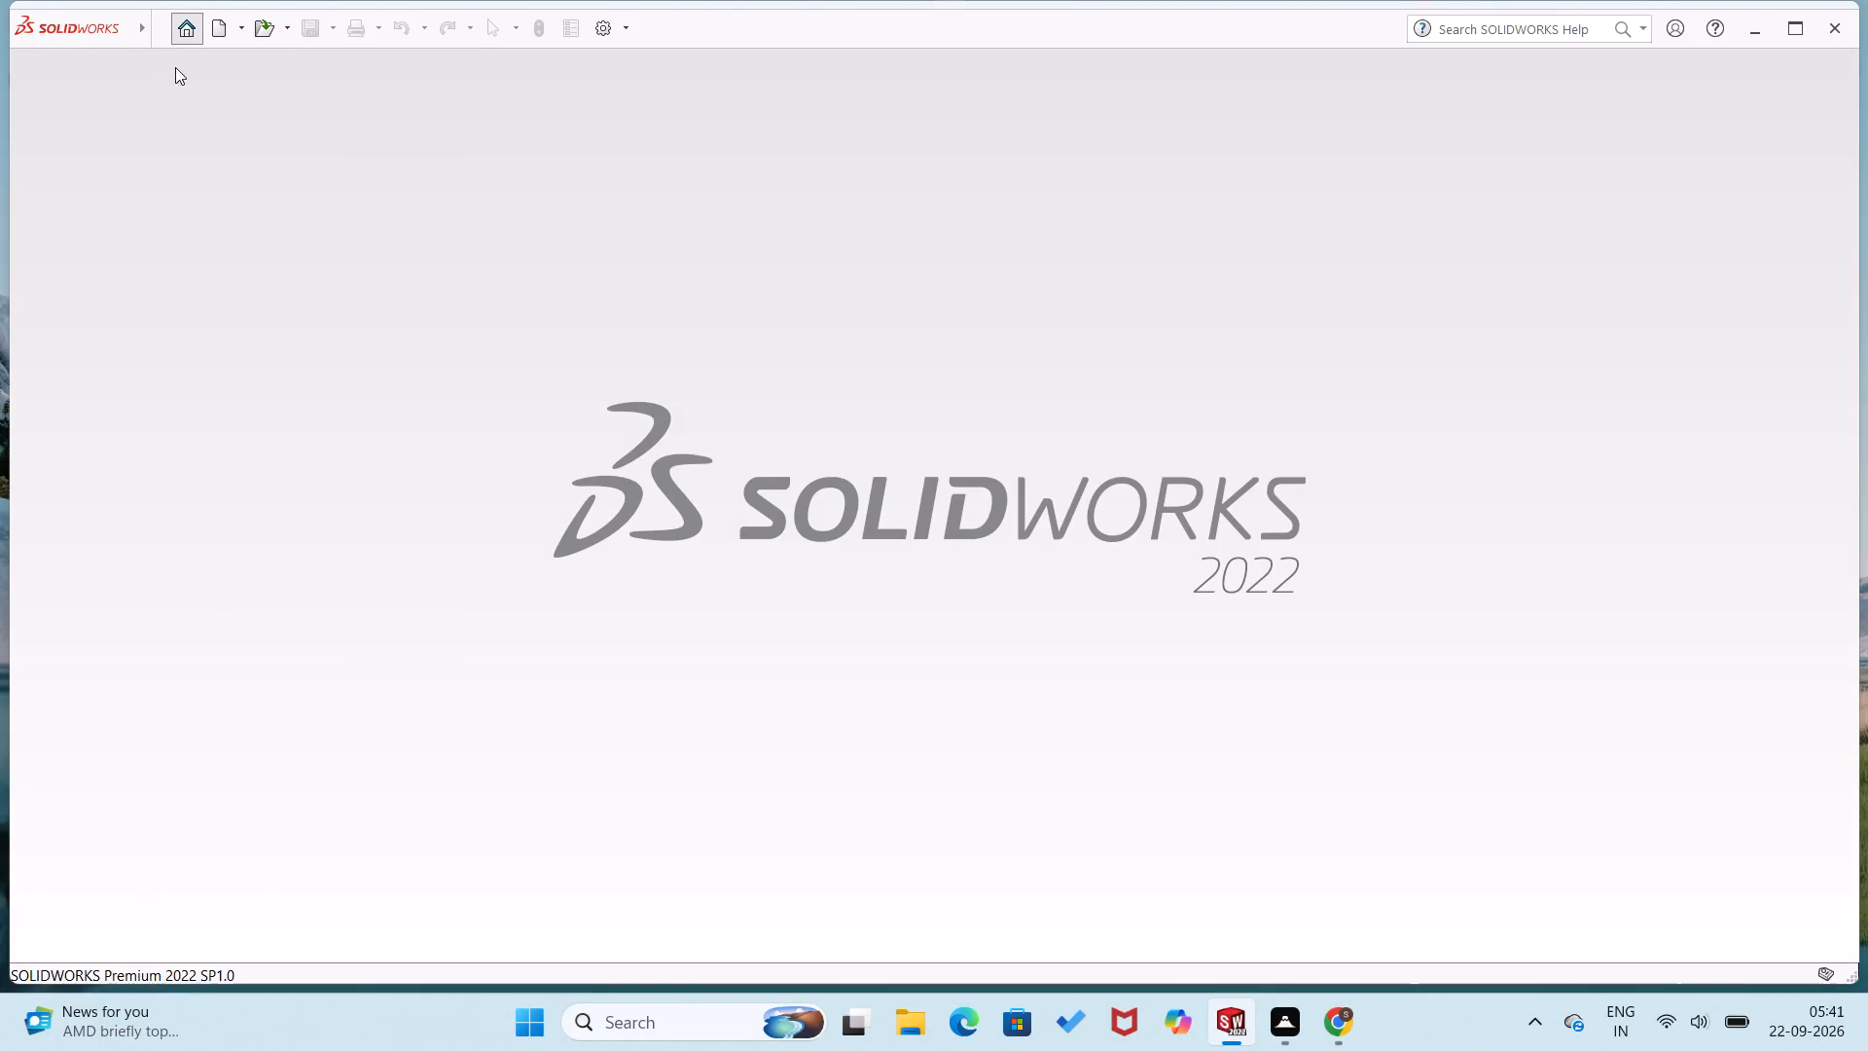
pyautogui.click(500, 278)
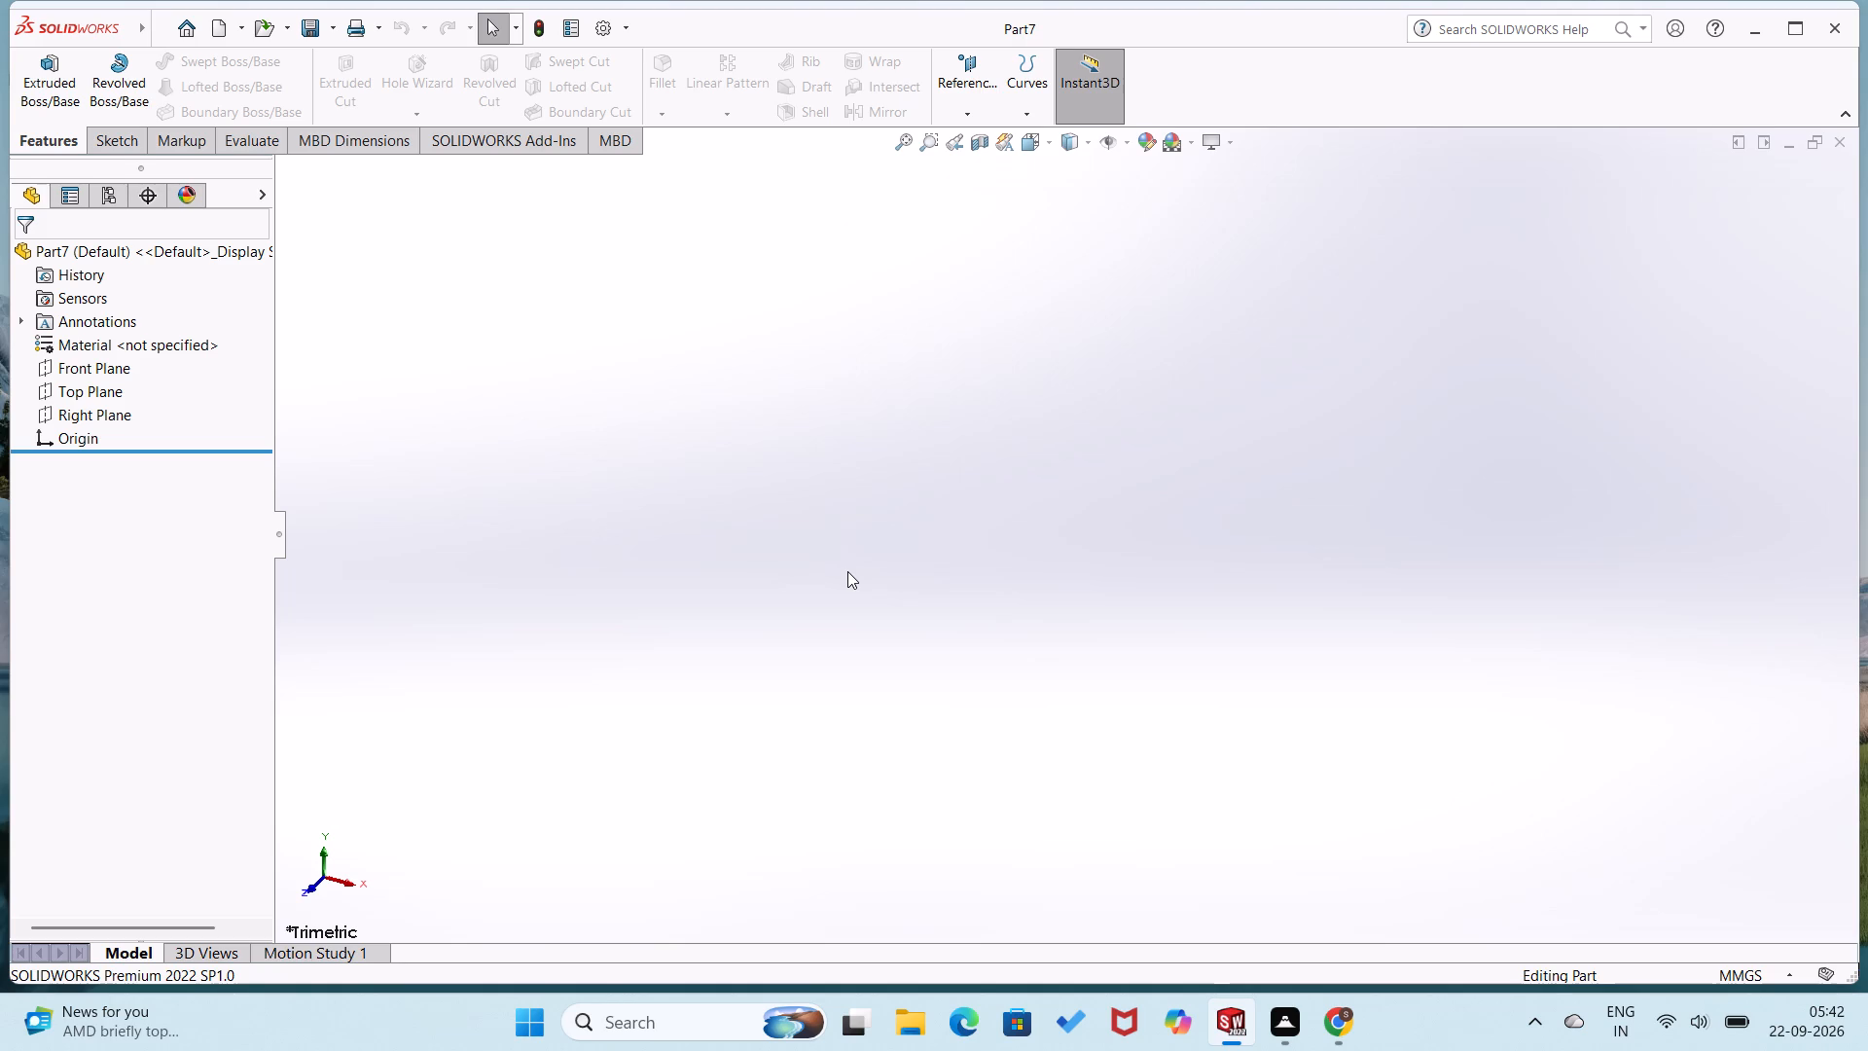
# Start a sketch on the Top Plane and draw a circle of about 23 mm radius centred on the origin.
pyautogui.click(80, 383)
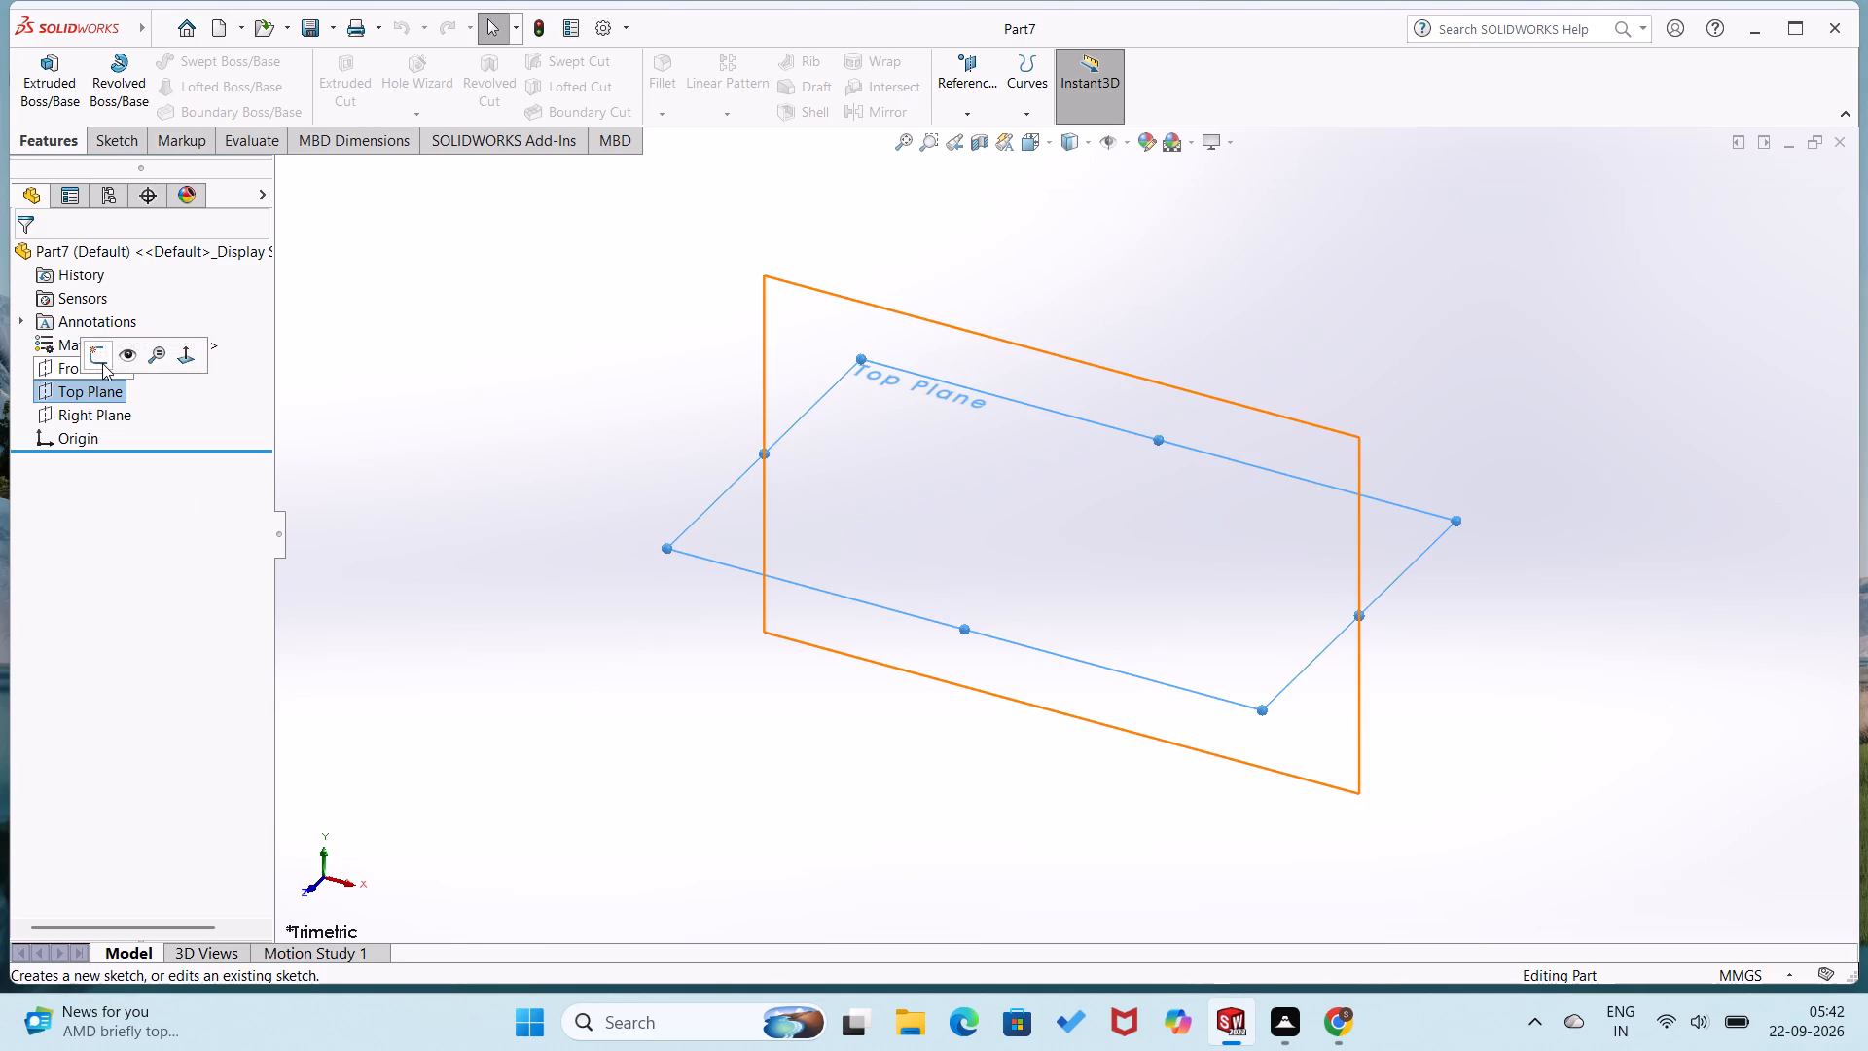
pyautogui.click(101, 362)
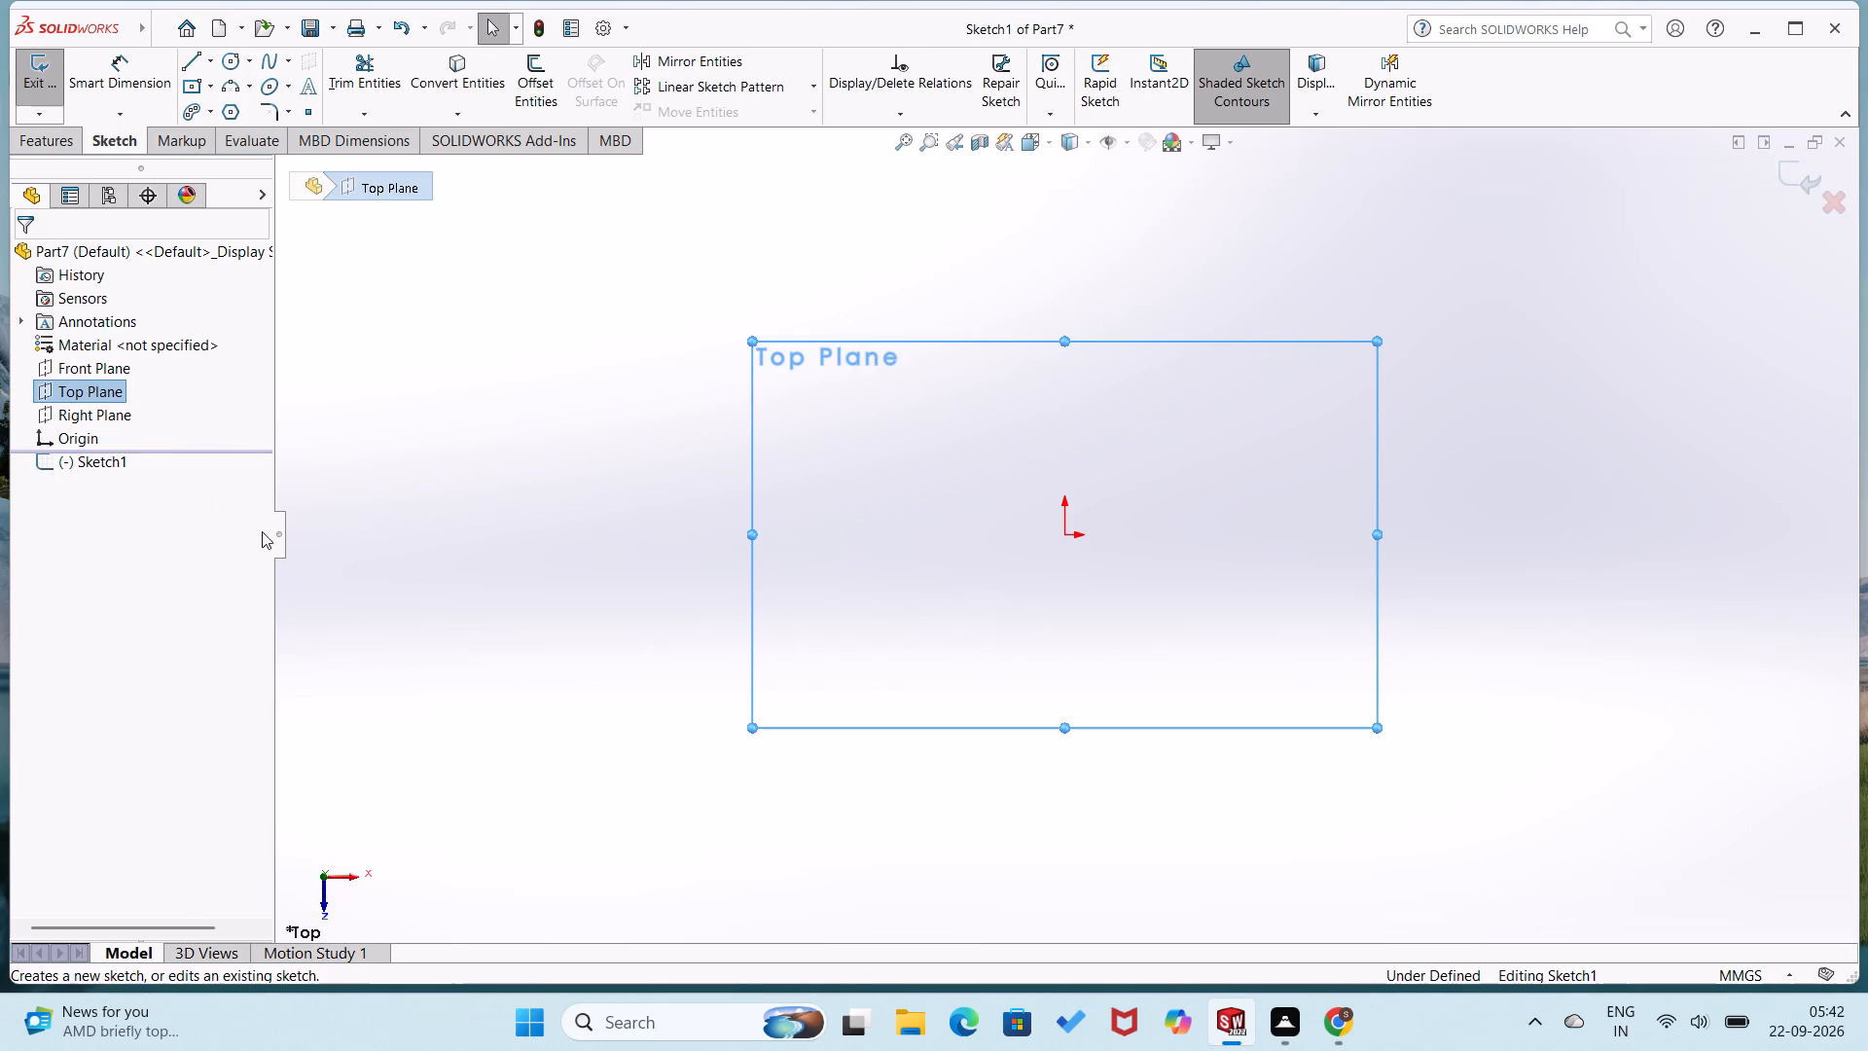
pyautogui.moveTo(598, 512); pyautogui.dragTo(449, 658, button='right')
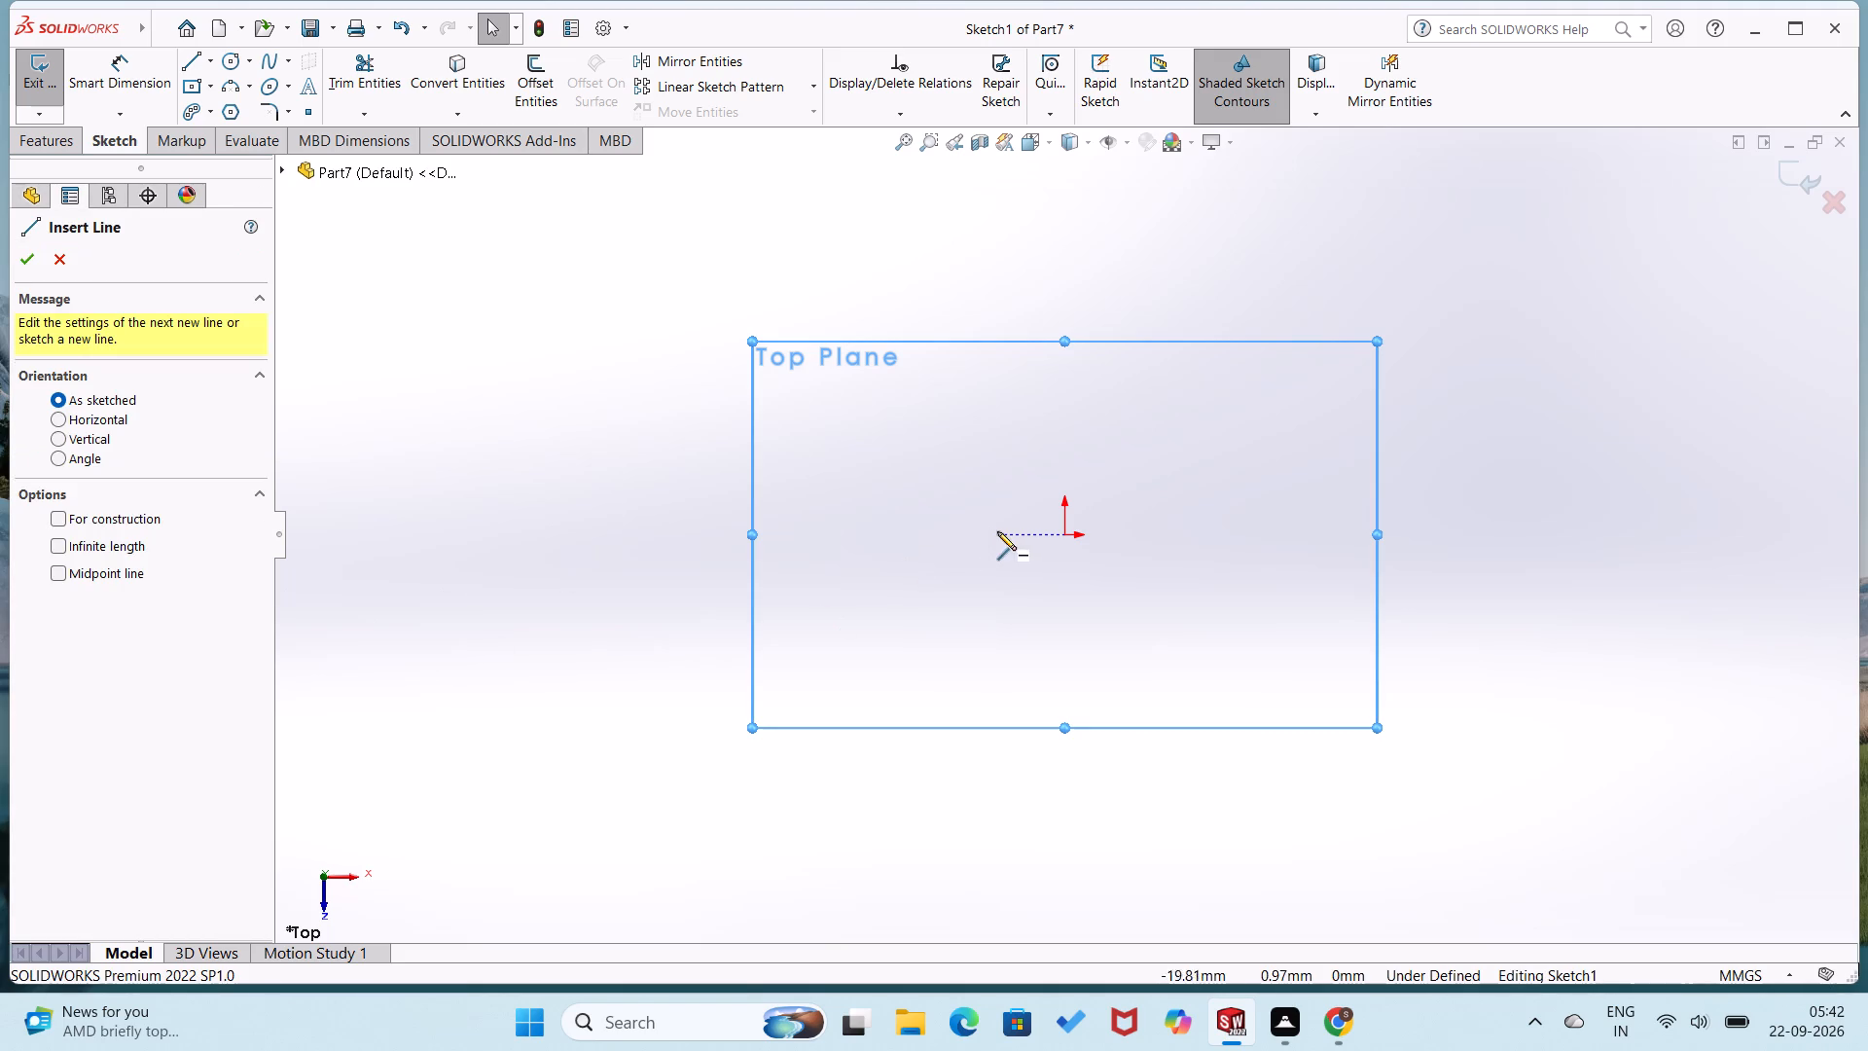
pyautogui.moveTo(1010, 537); pyautogui.dragTo(1266, 384, button='right')
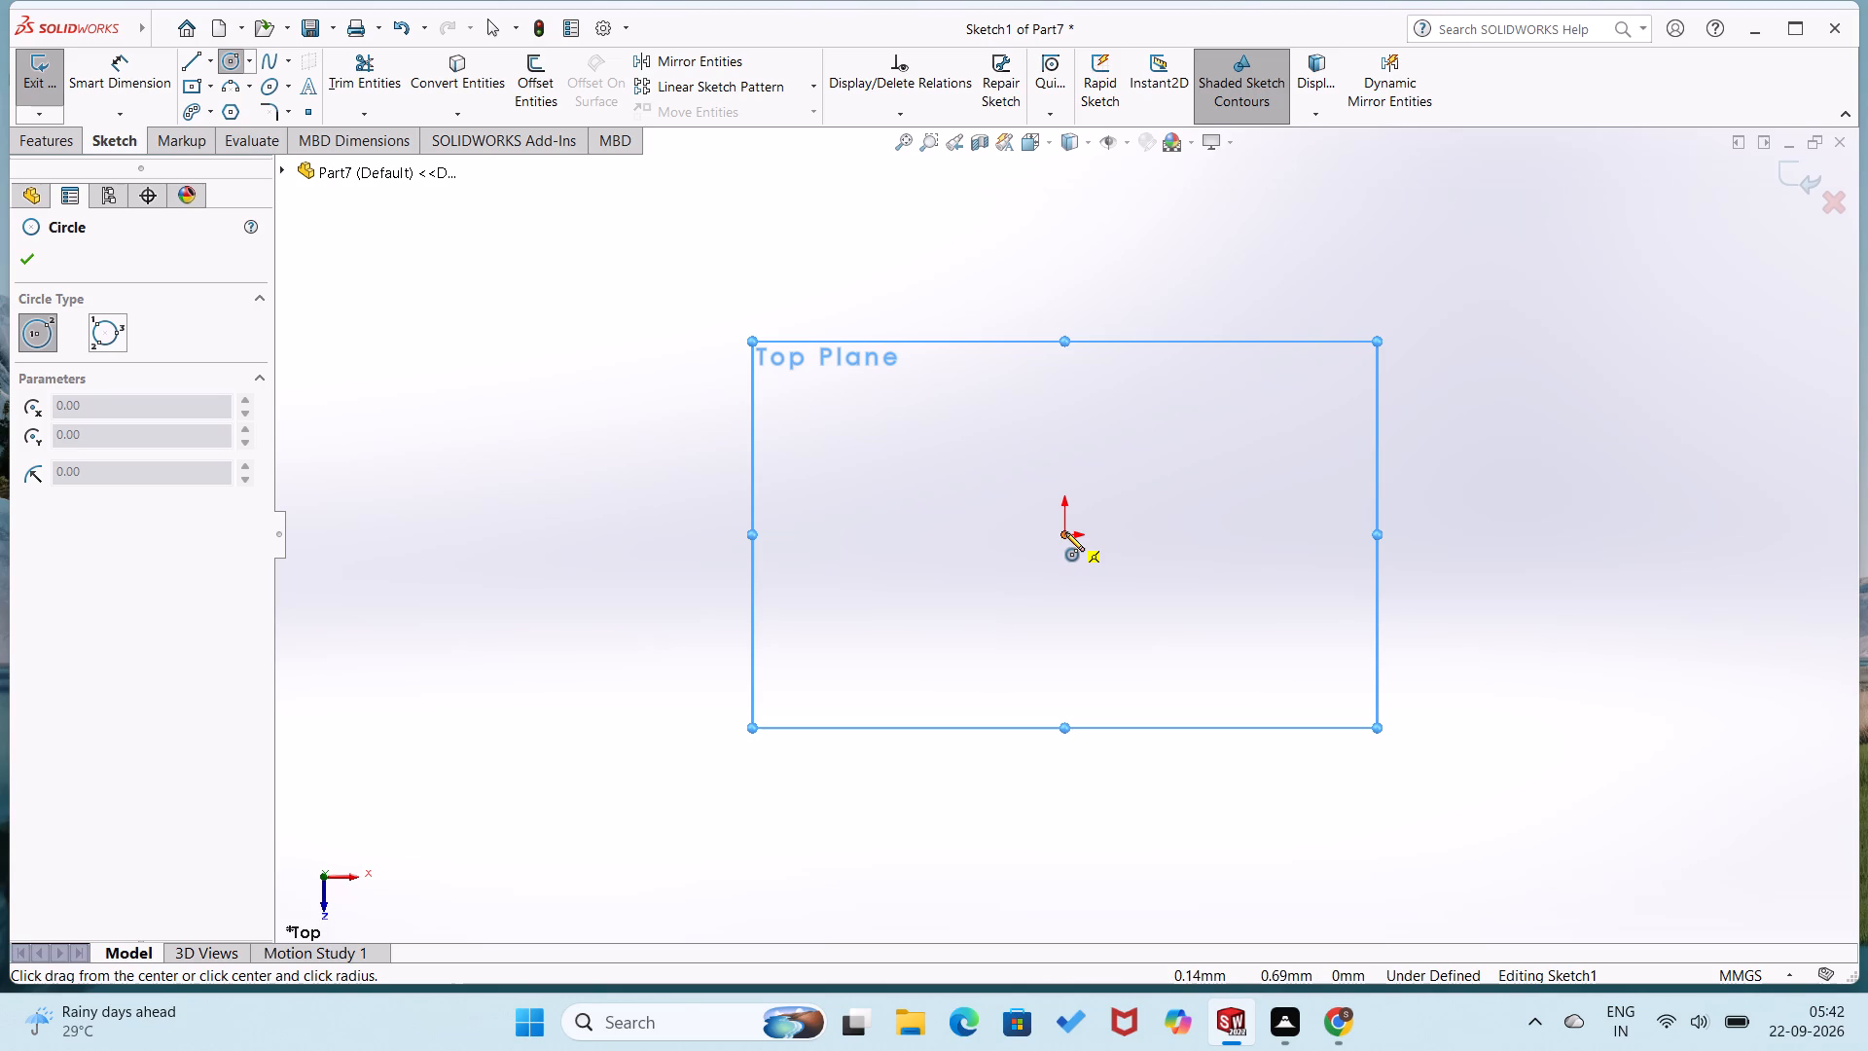
pyautogui.click(1065, 532)
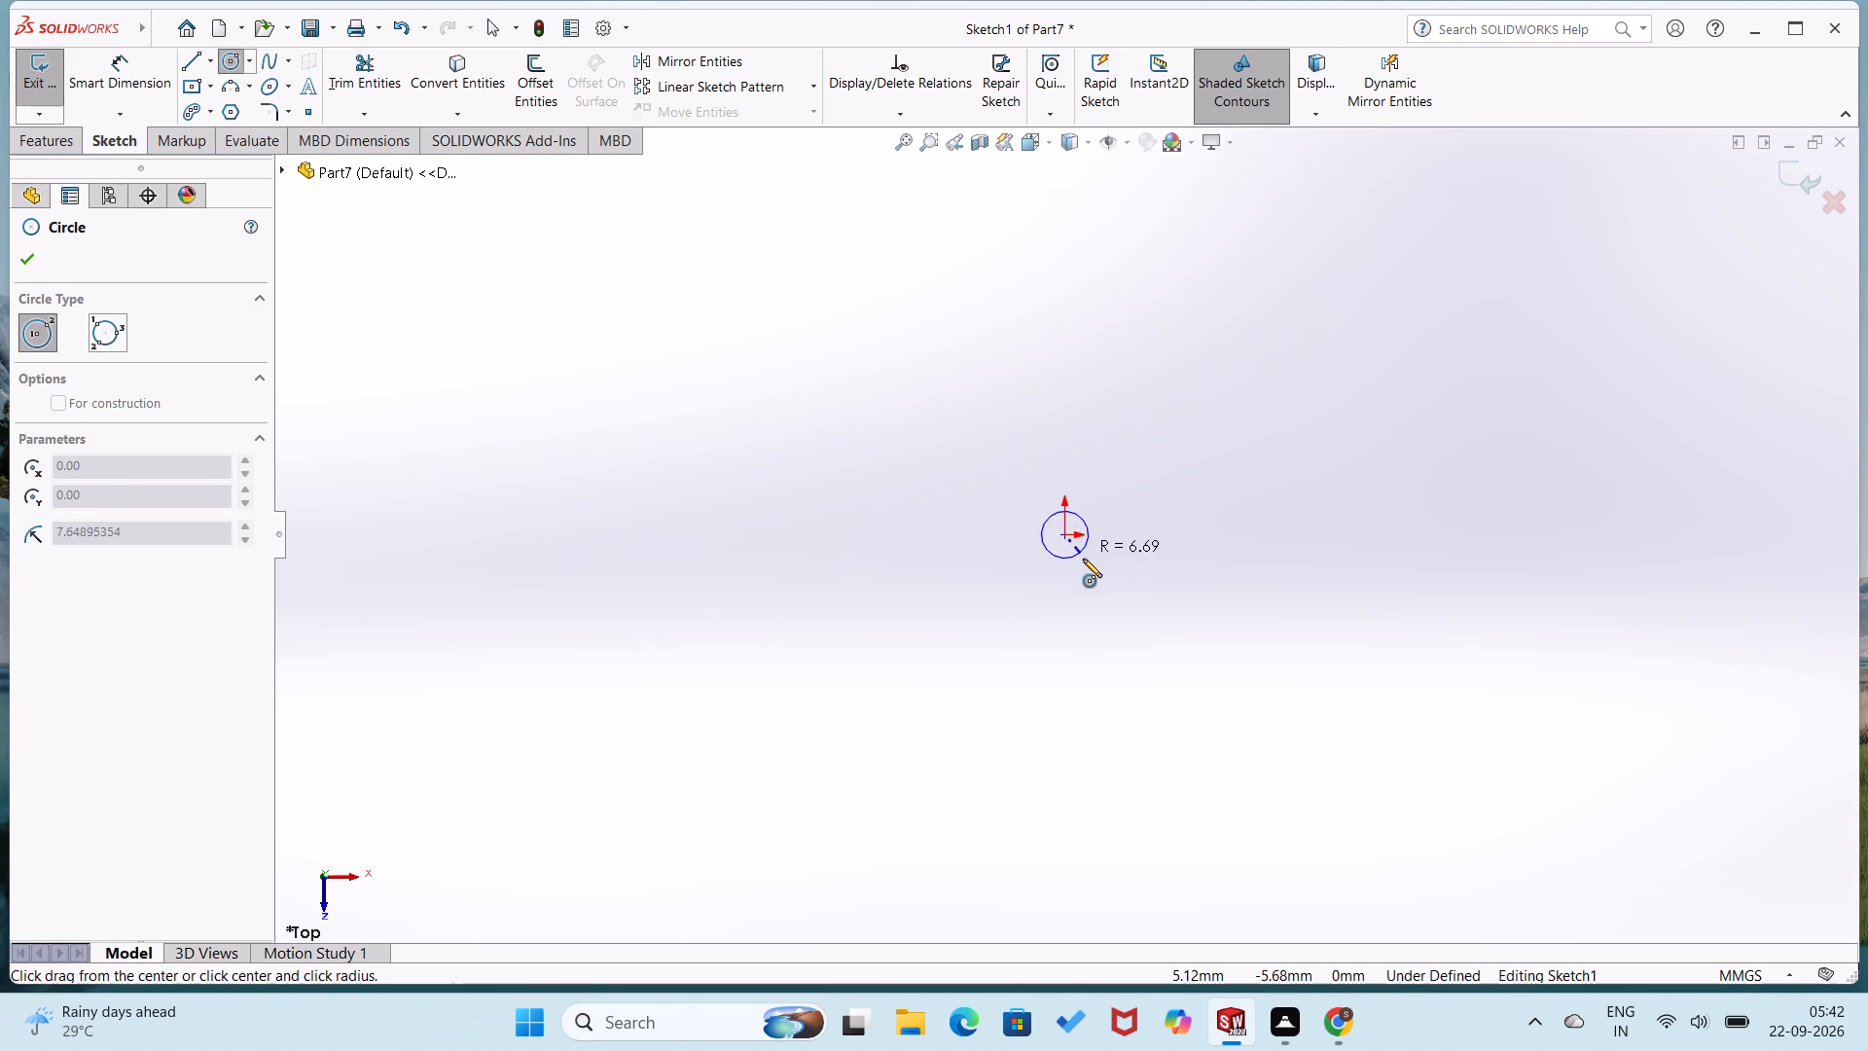
pyautogui.click(1105, 605)
# Dimension the circle's diameter as 36 mm.
pyautogui.moveTo(1019, 670); pyautogui.dragTo(1066, 459, button='right')
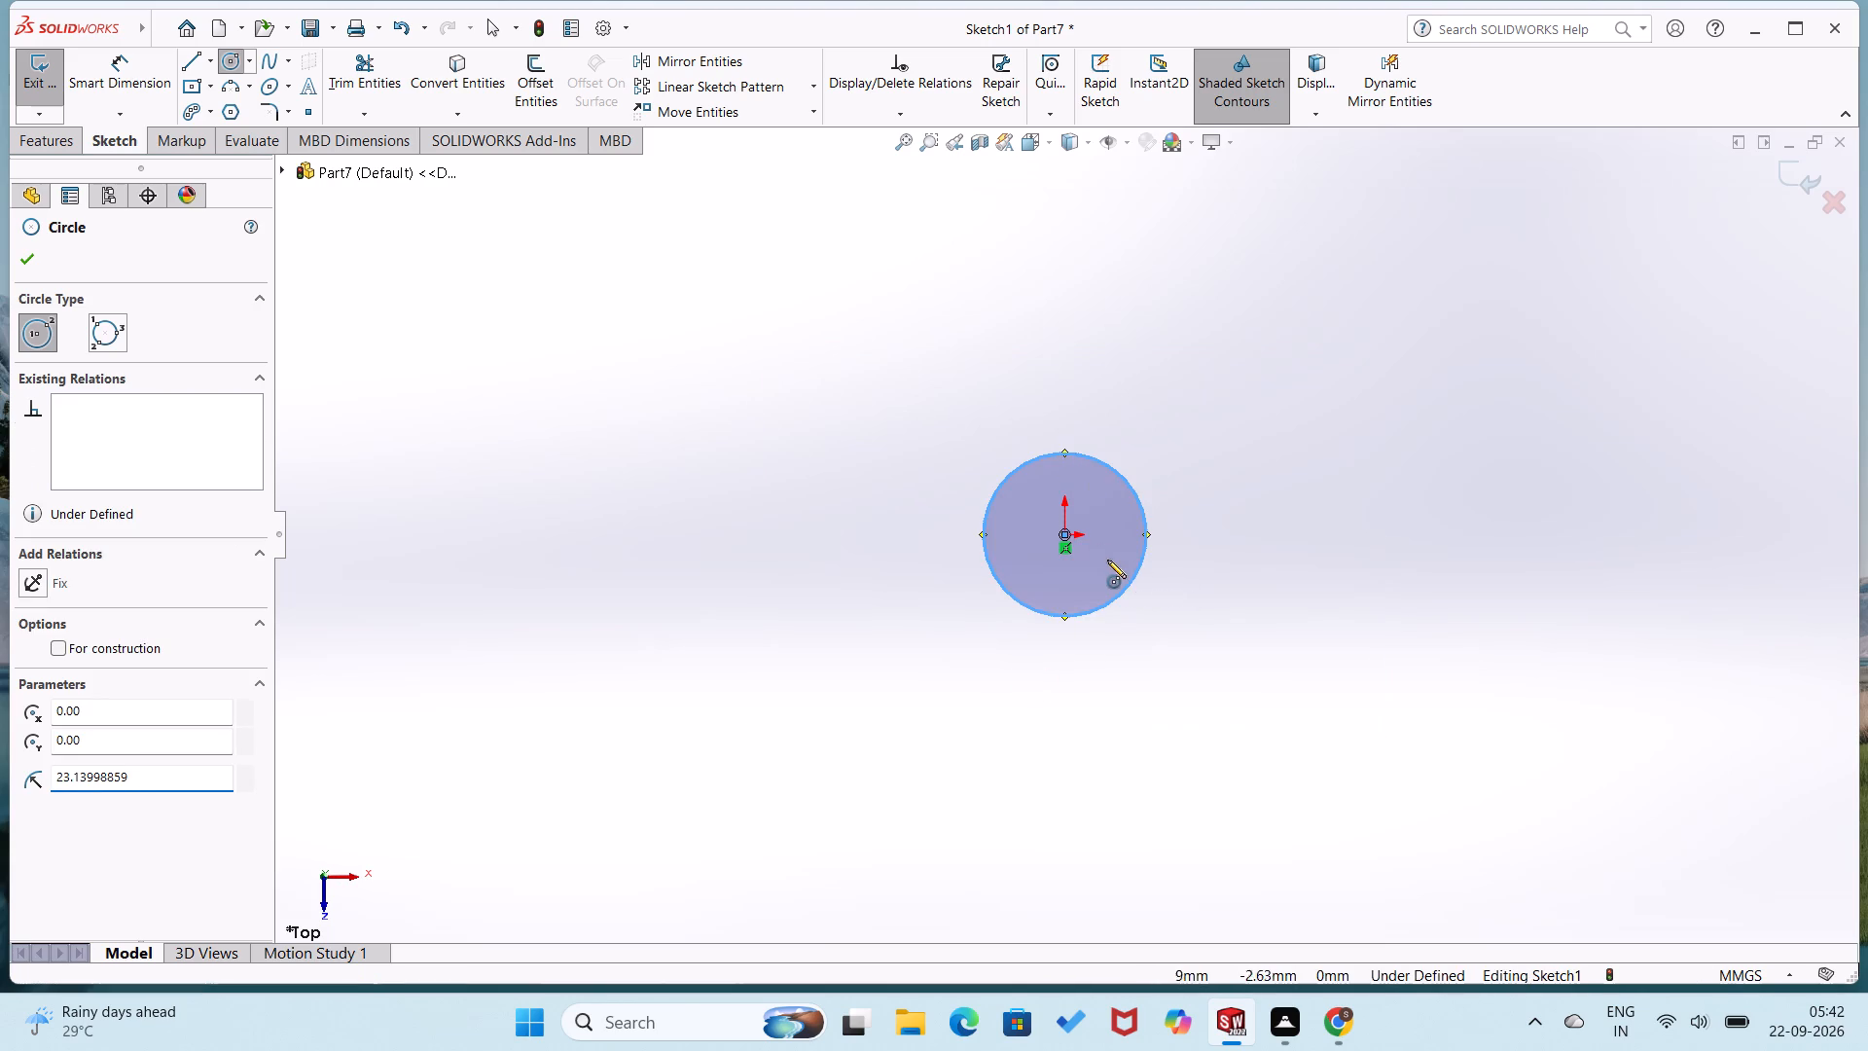
pyautogui.moveTo(1143, 566); pyautogui.dragTo(1188, 350, button='right')
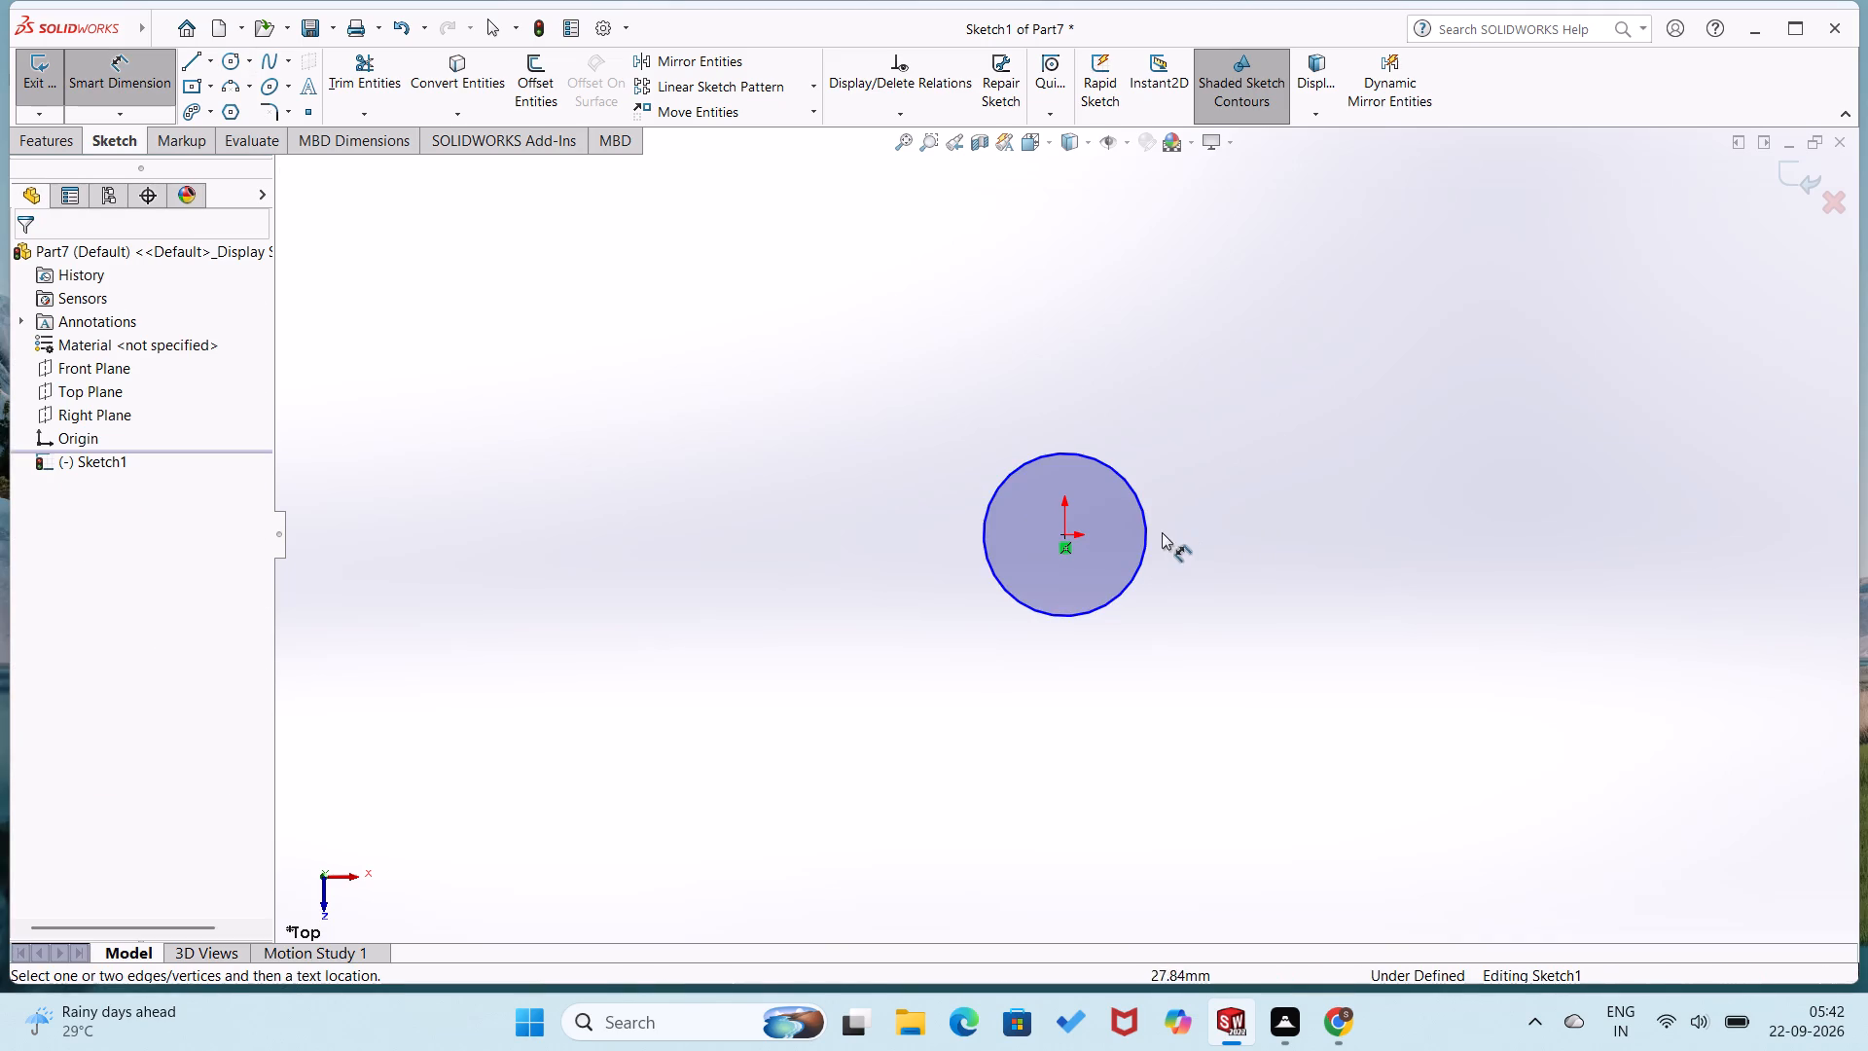
pyautogui.click(1146, 550)
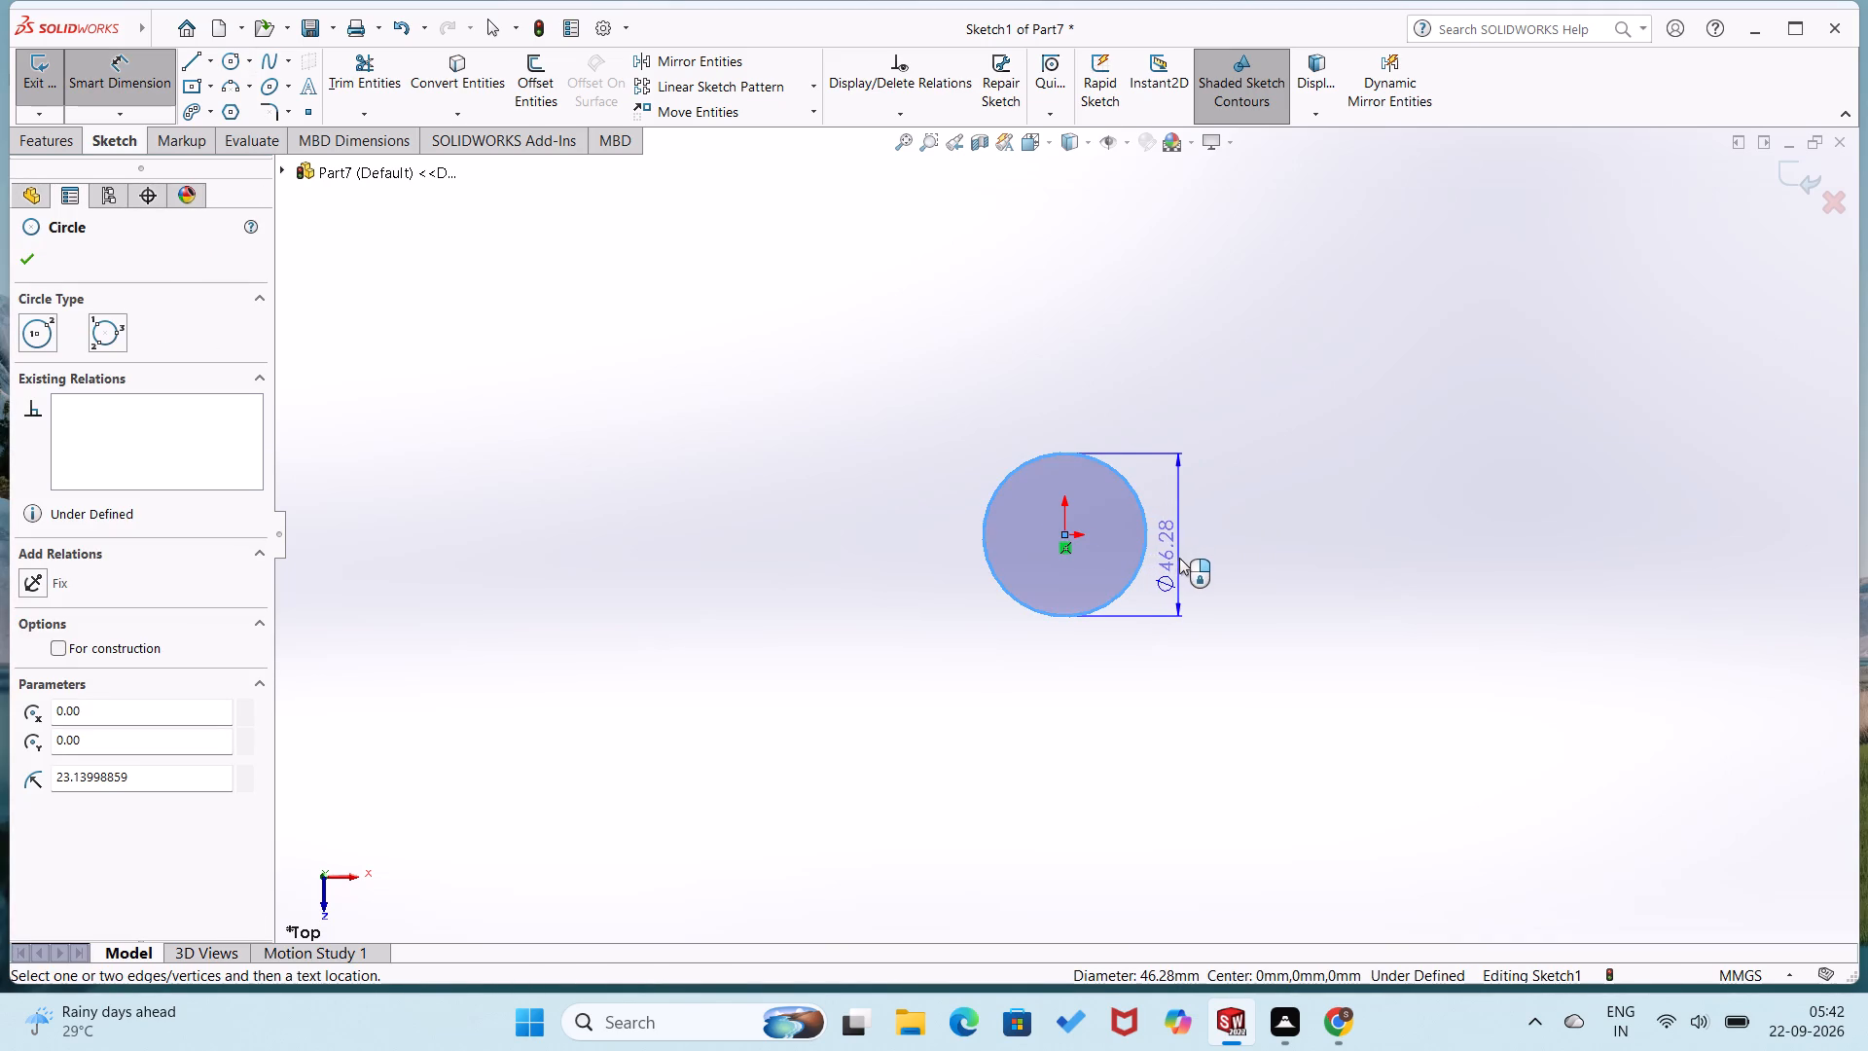
pyautogui.click(1181, 558)
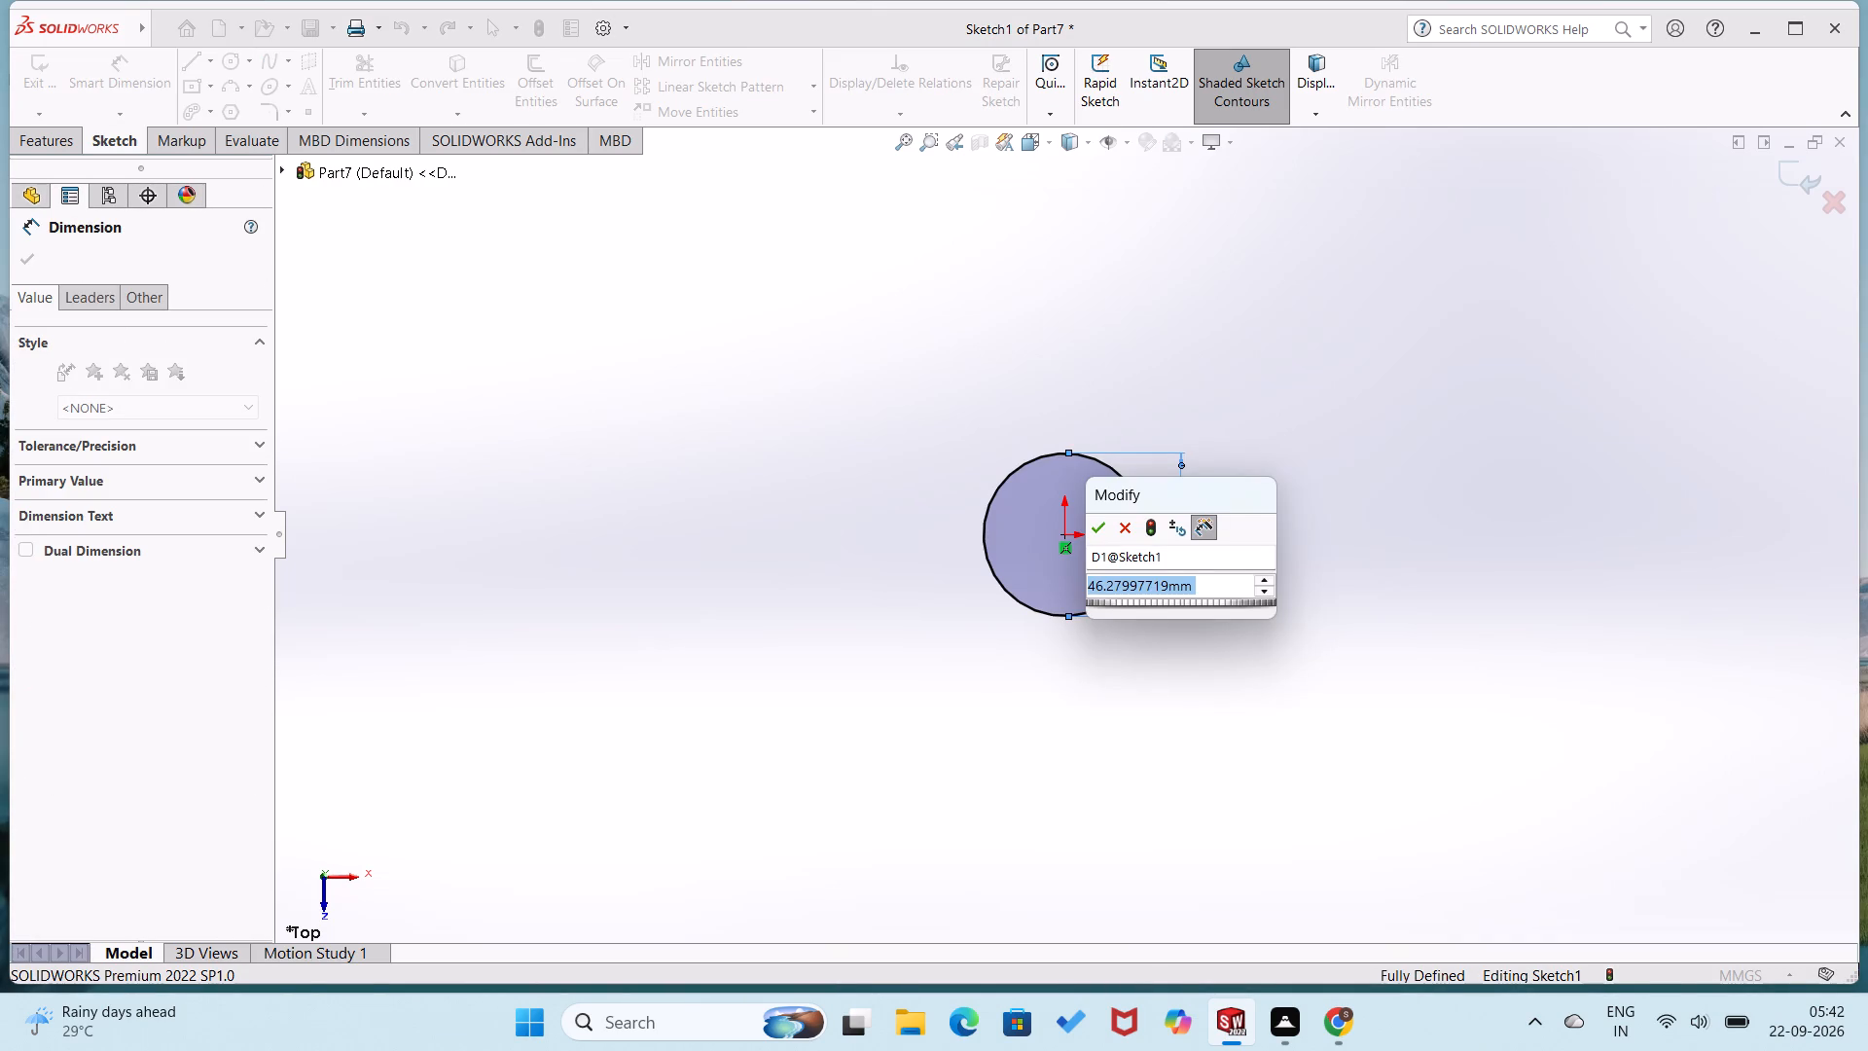
pyautogui.write('36')
pyautogui.press('Return')
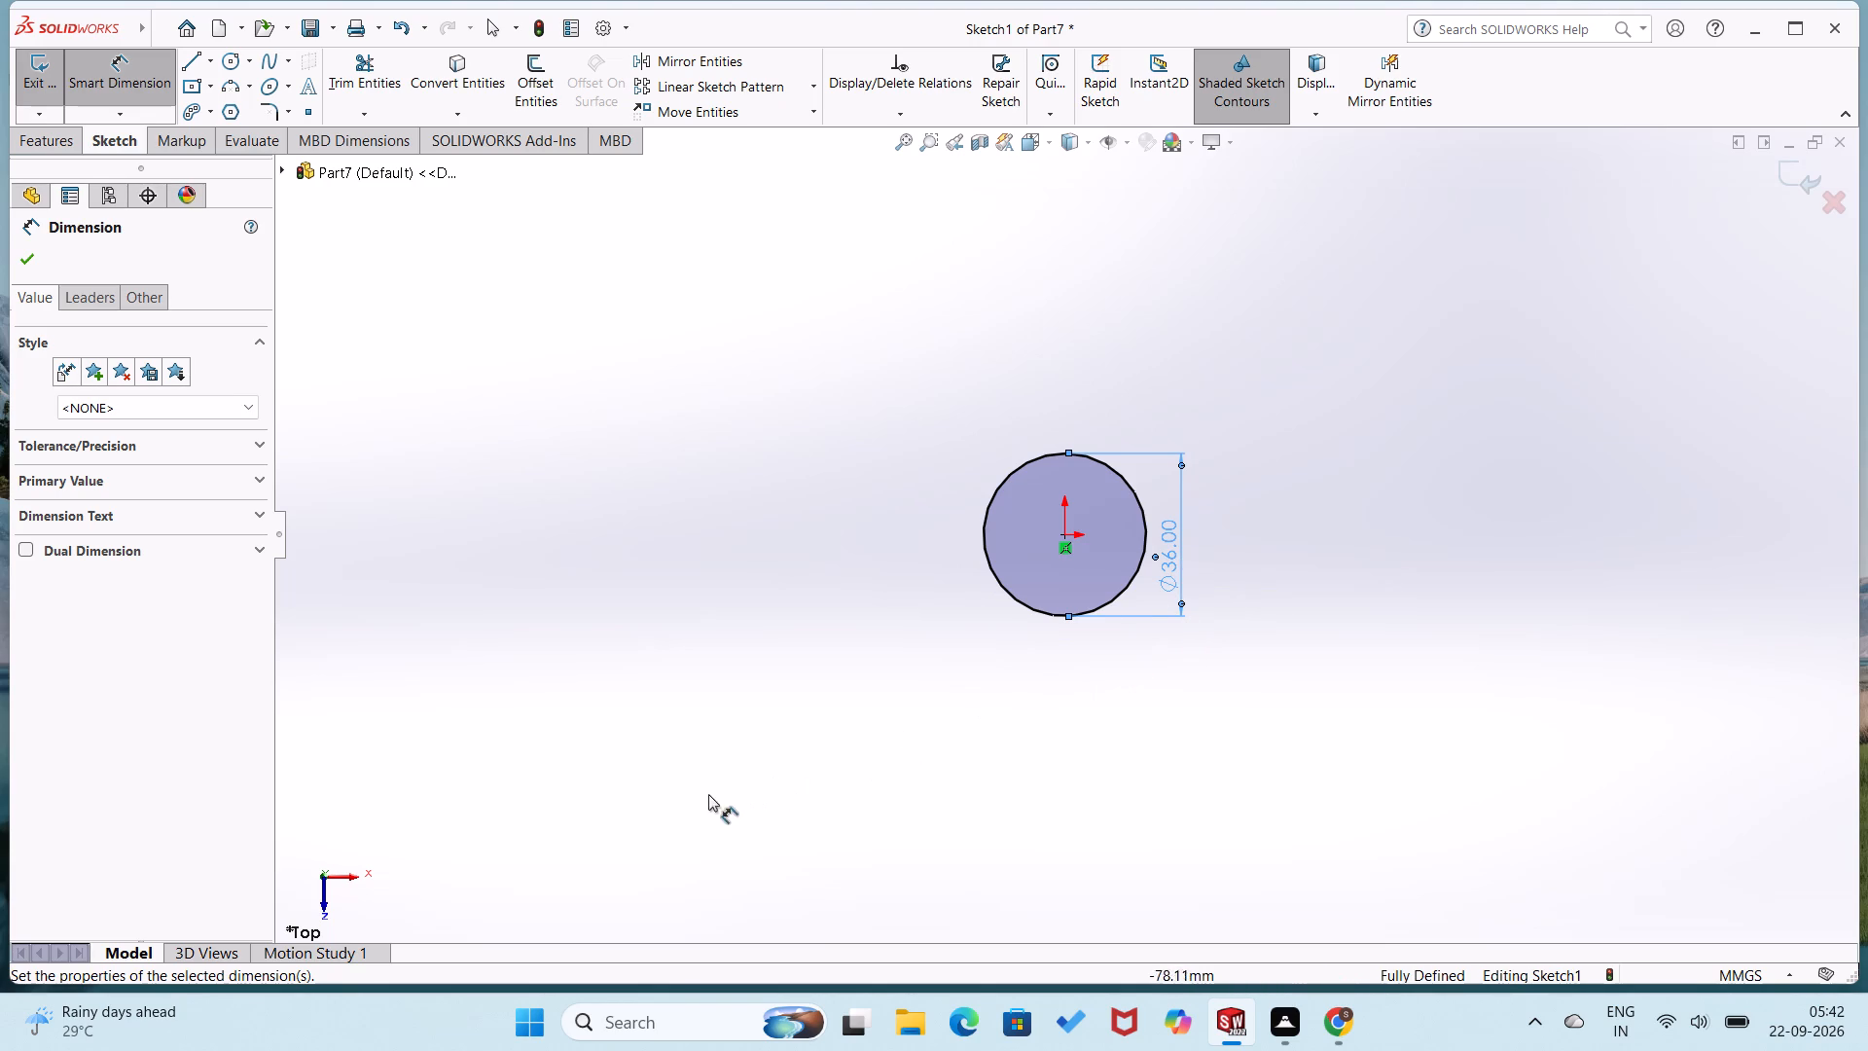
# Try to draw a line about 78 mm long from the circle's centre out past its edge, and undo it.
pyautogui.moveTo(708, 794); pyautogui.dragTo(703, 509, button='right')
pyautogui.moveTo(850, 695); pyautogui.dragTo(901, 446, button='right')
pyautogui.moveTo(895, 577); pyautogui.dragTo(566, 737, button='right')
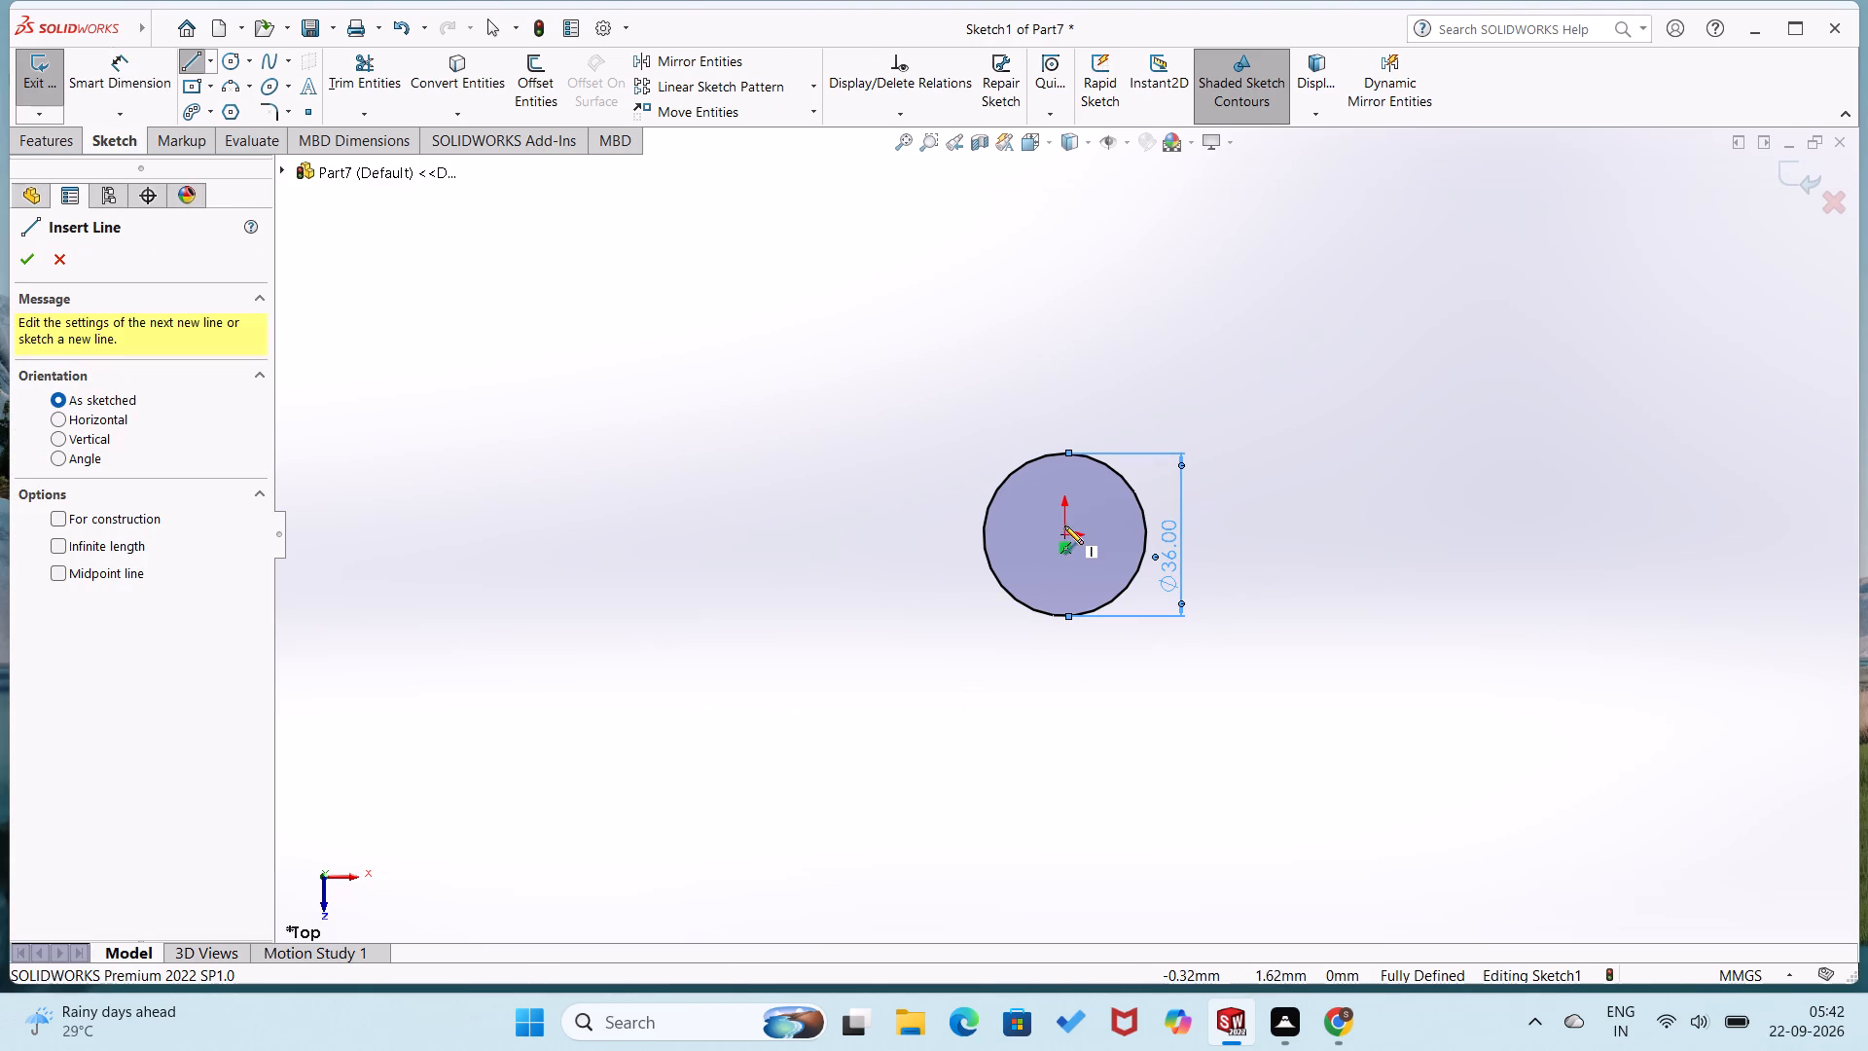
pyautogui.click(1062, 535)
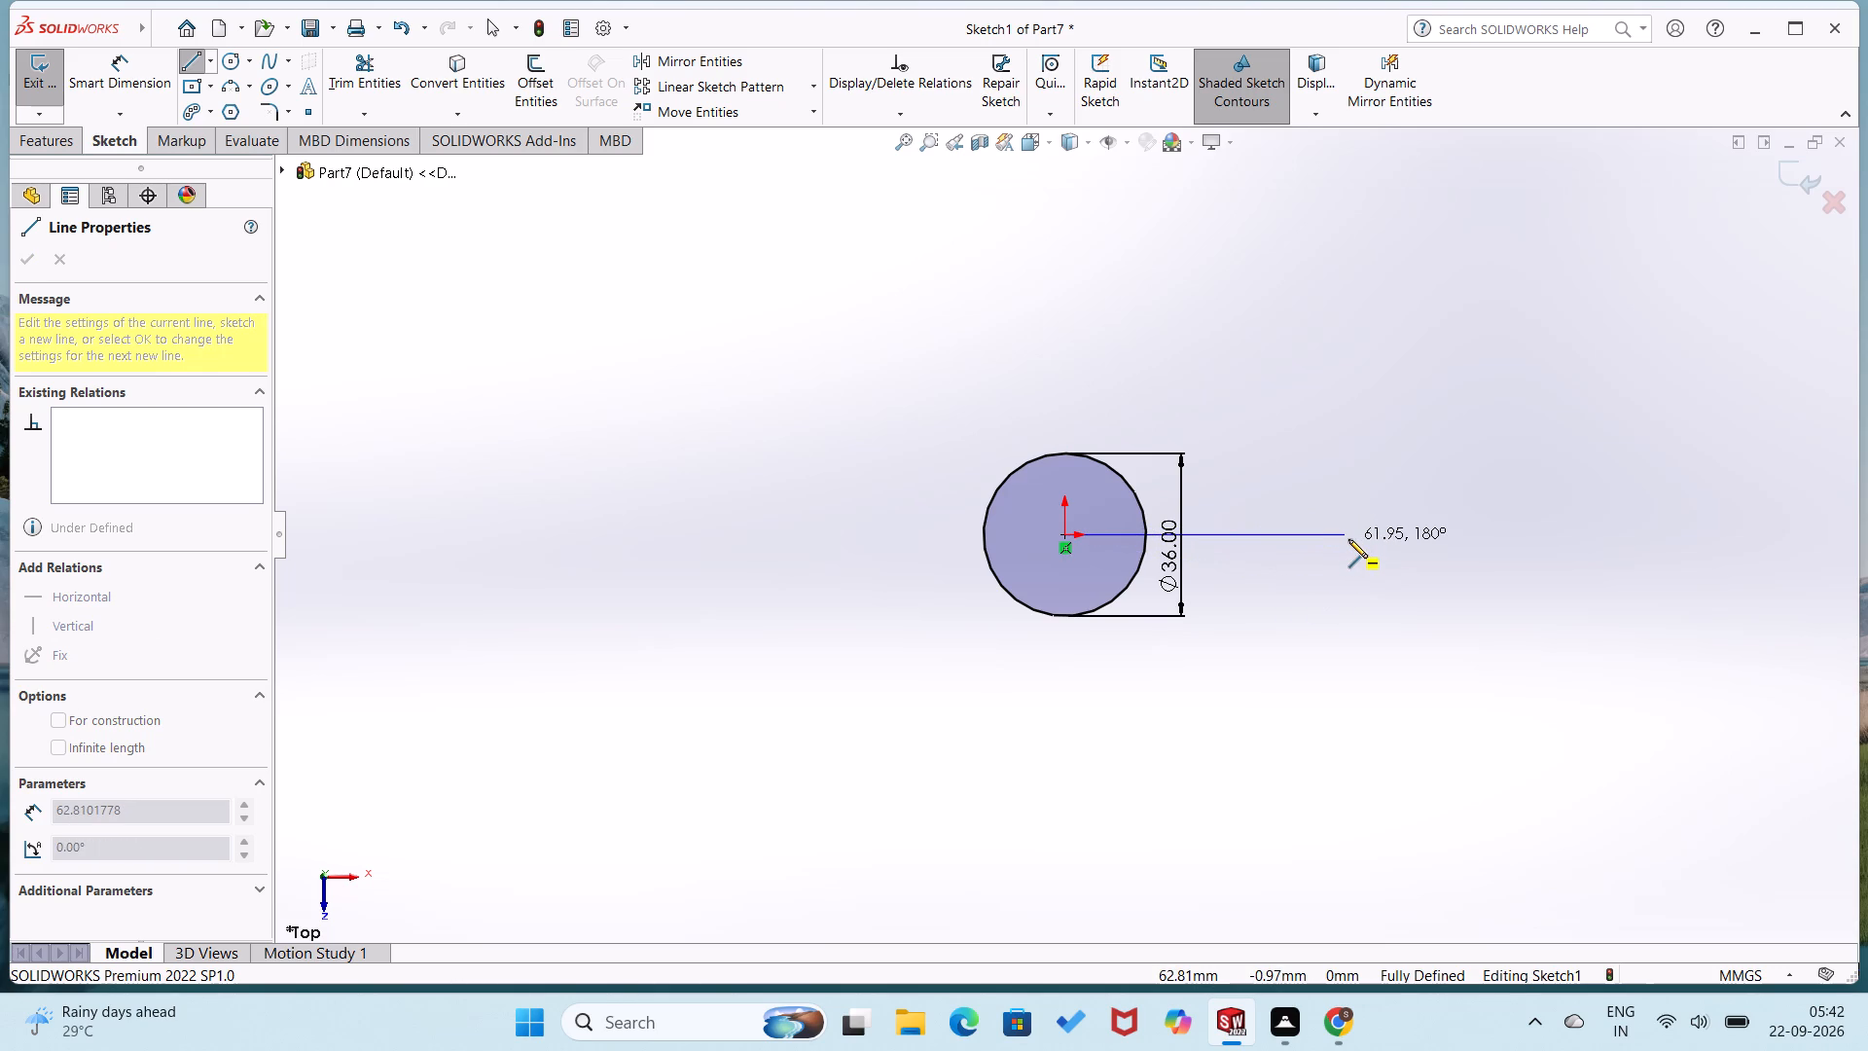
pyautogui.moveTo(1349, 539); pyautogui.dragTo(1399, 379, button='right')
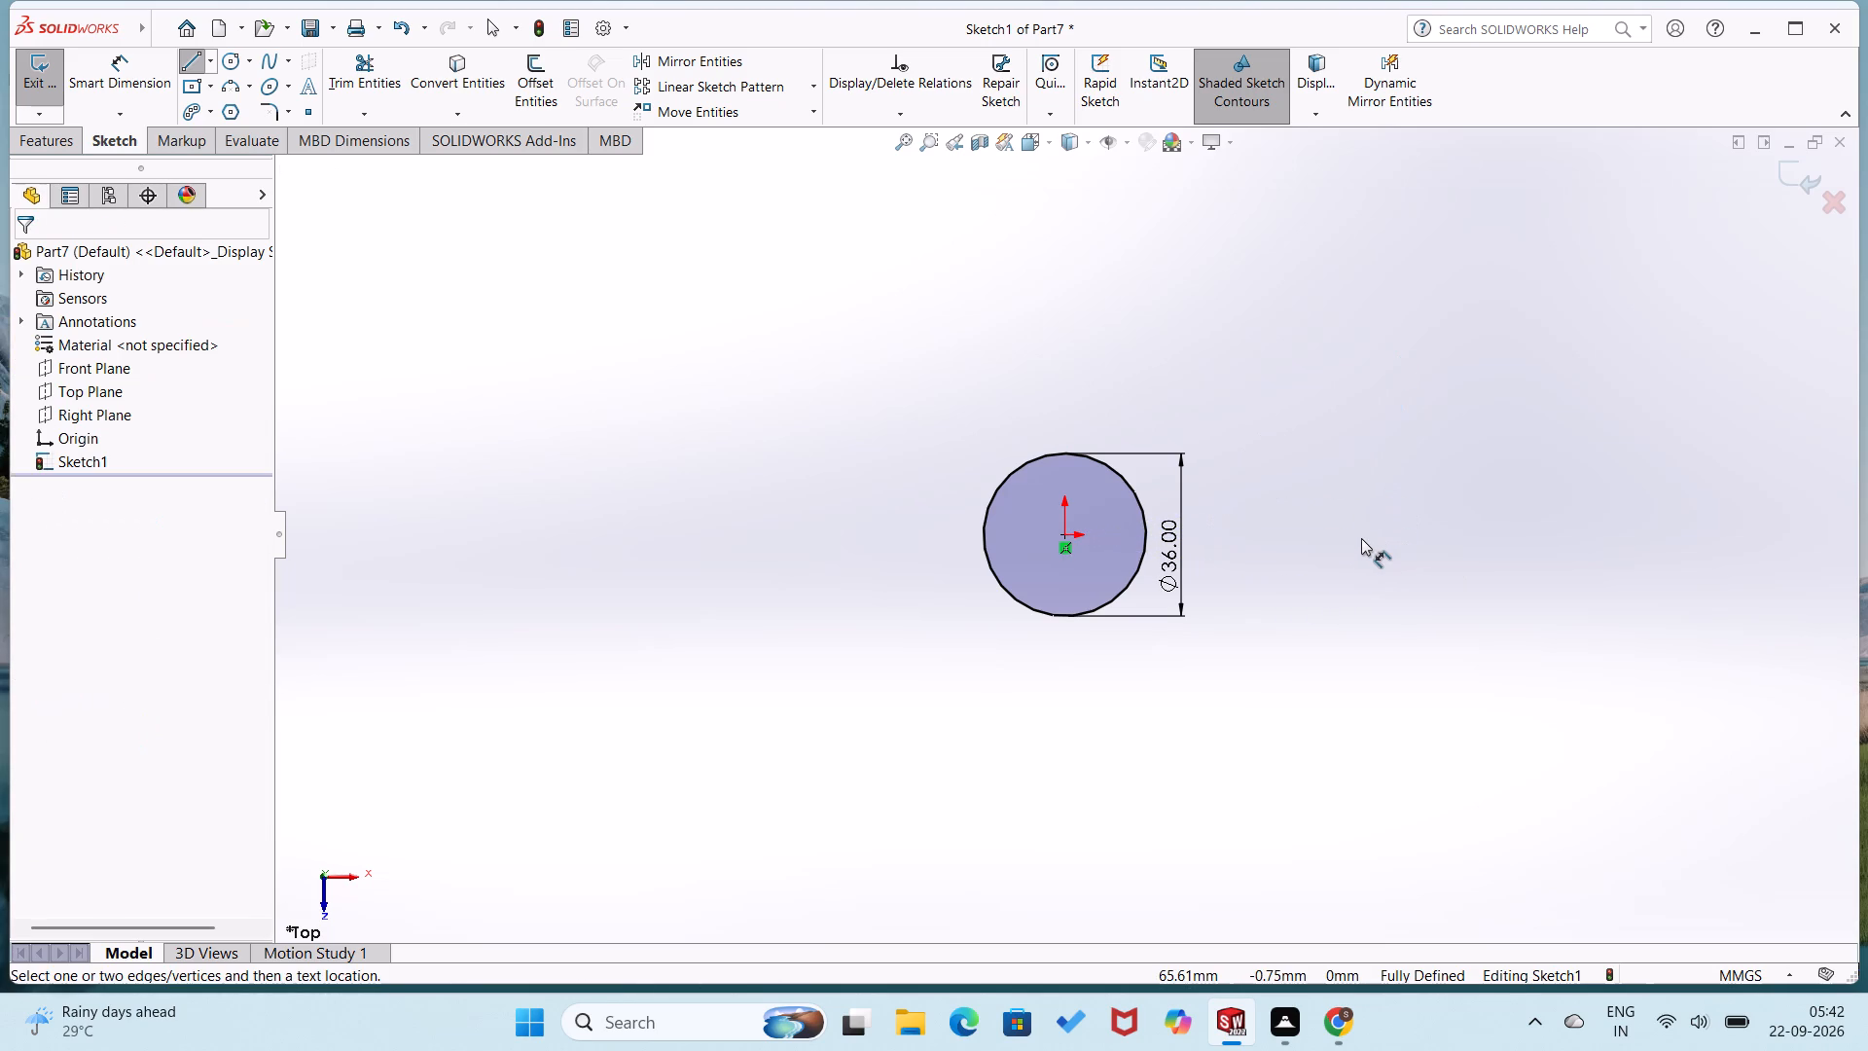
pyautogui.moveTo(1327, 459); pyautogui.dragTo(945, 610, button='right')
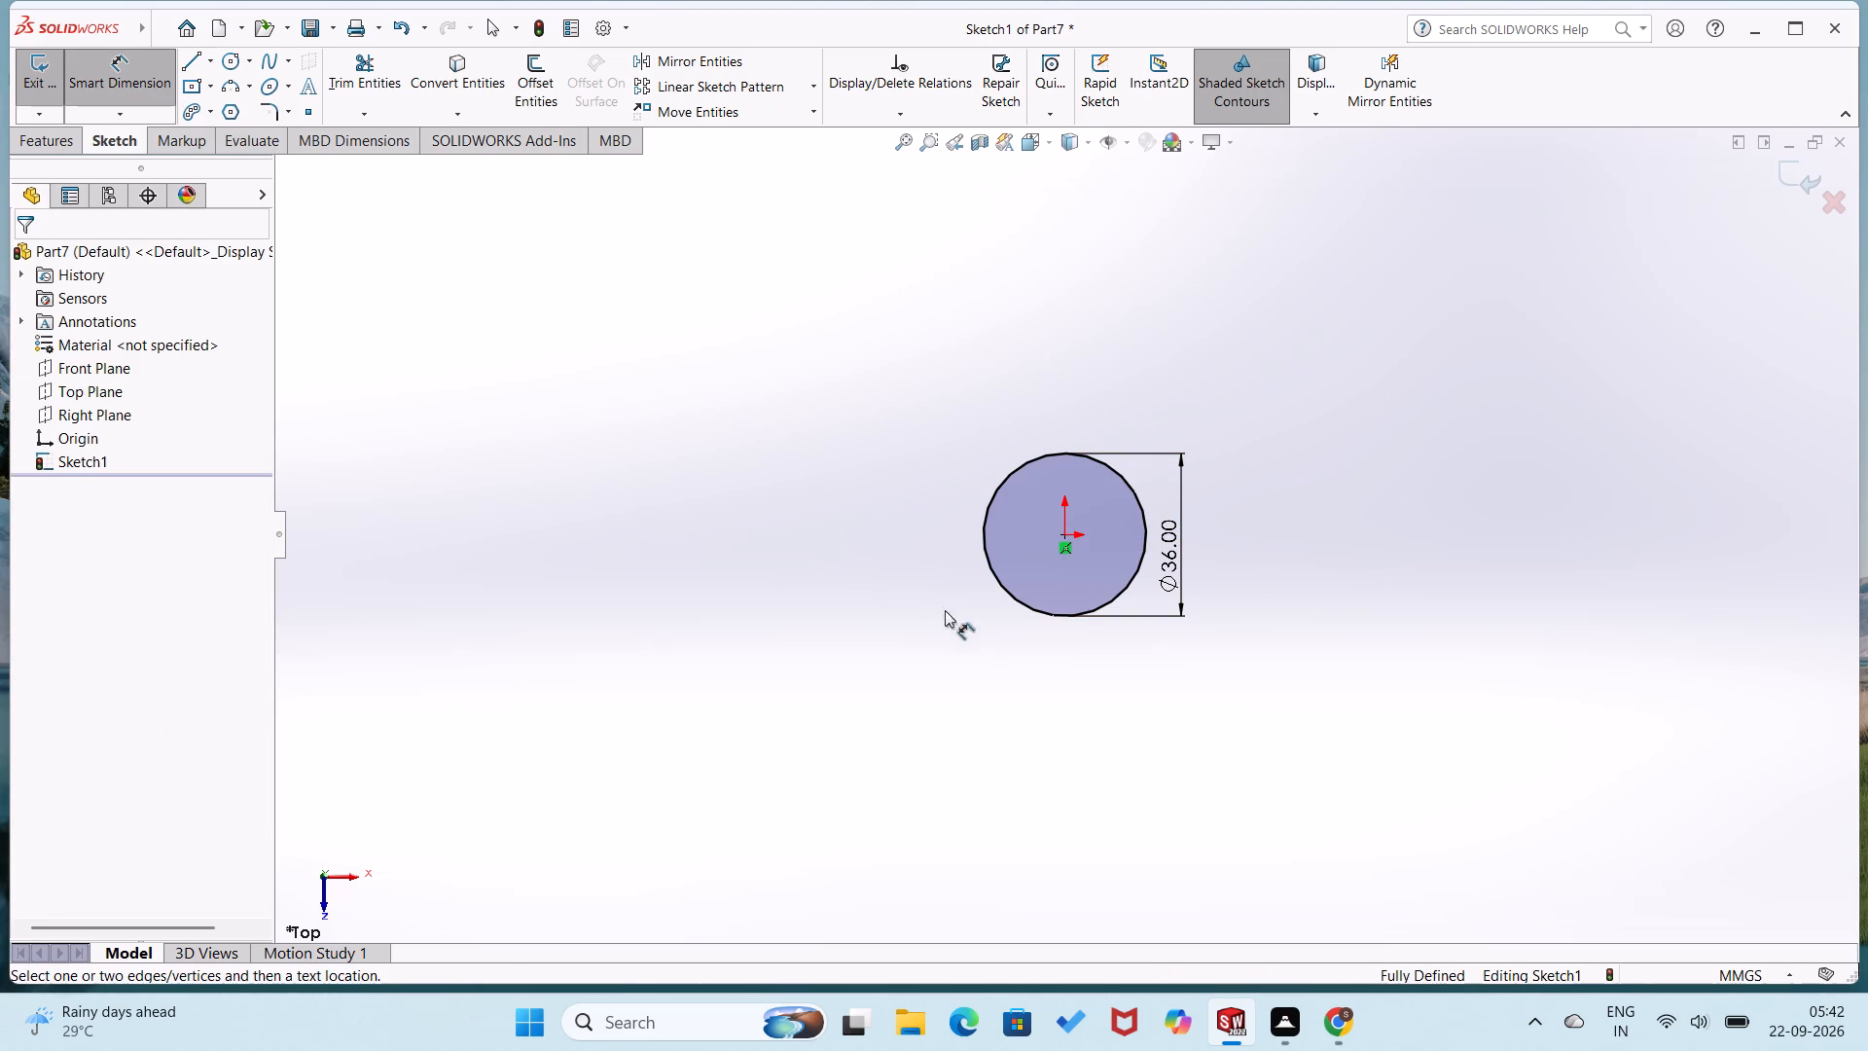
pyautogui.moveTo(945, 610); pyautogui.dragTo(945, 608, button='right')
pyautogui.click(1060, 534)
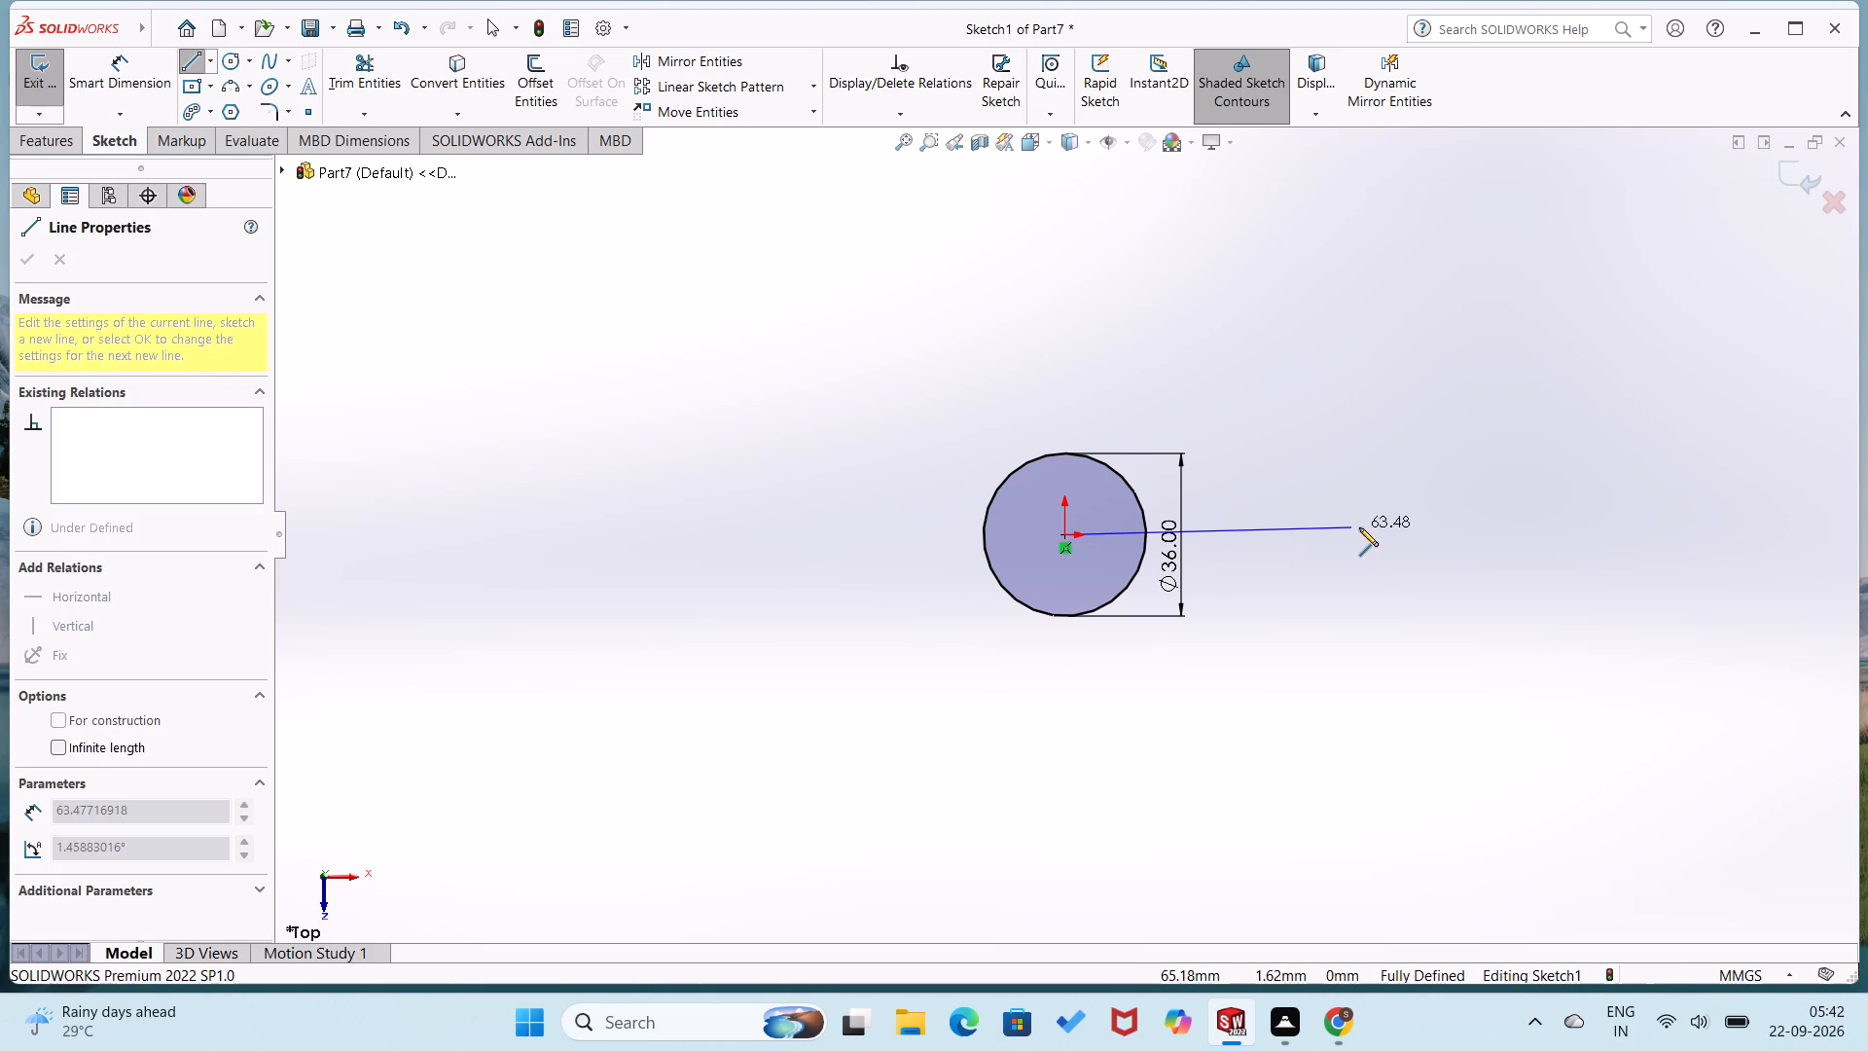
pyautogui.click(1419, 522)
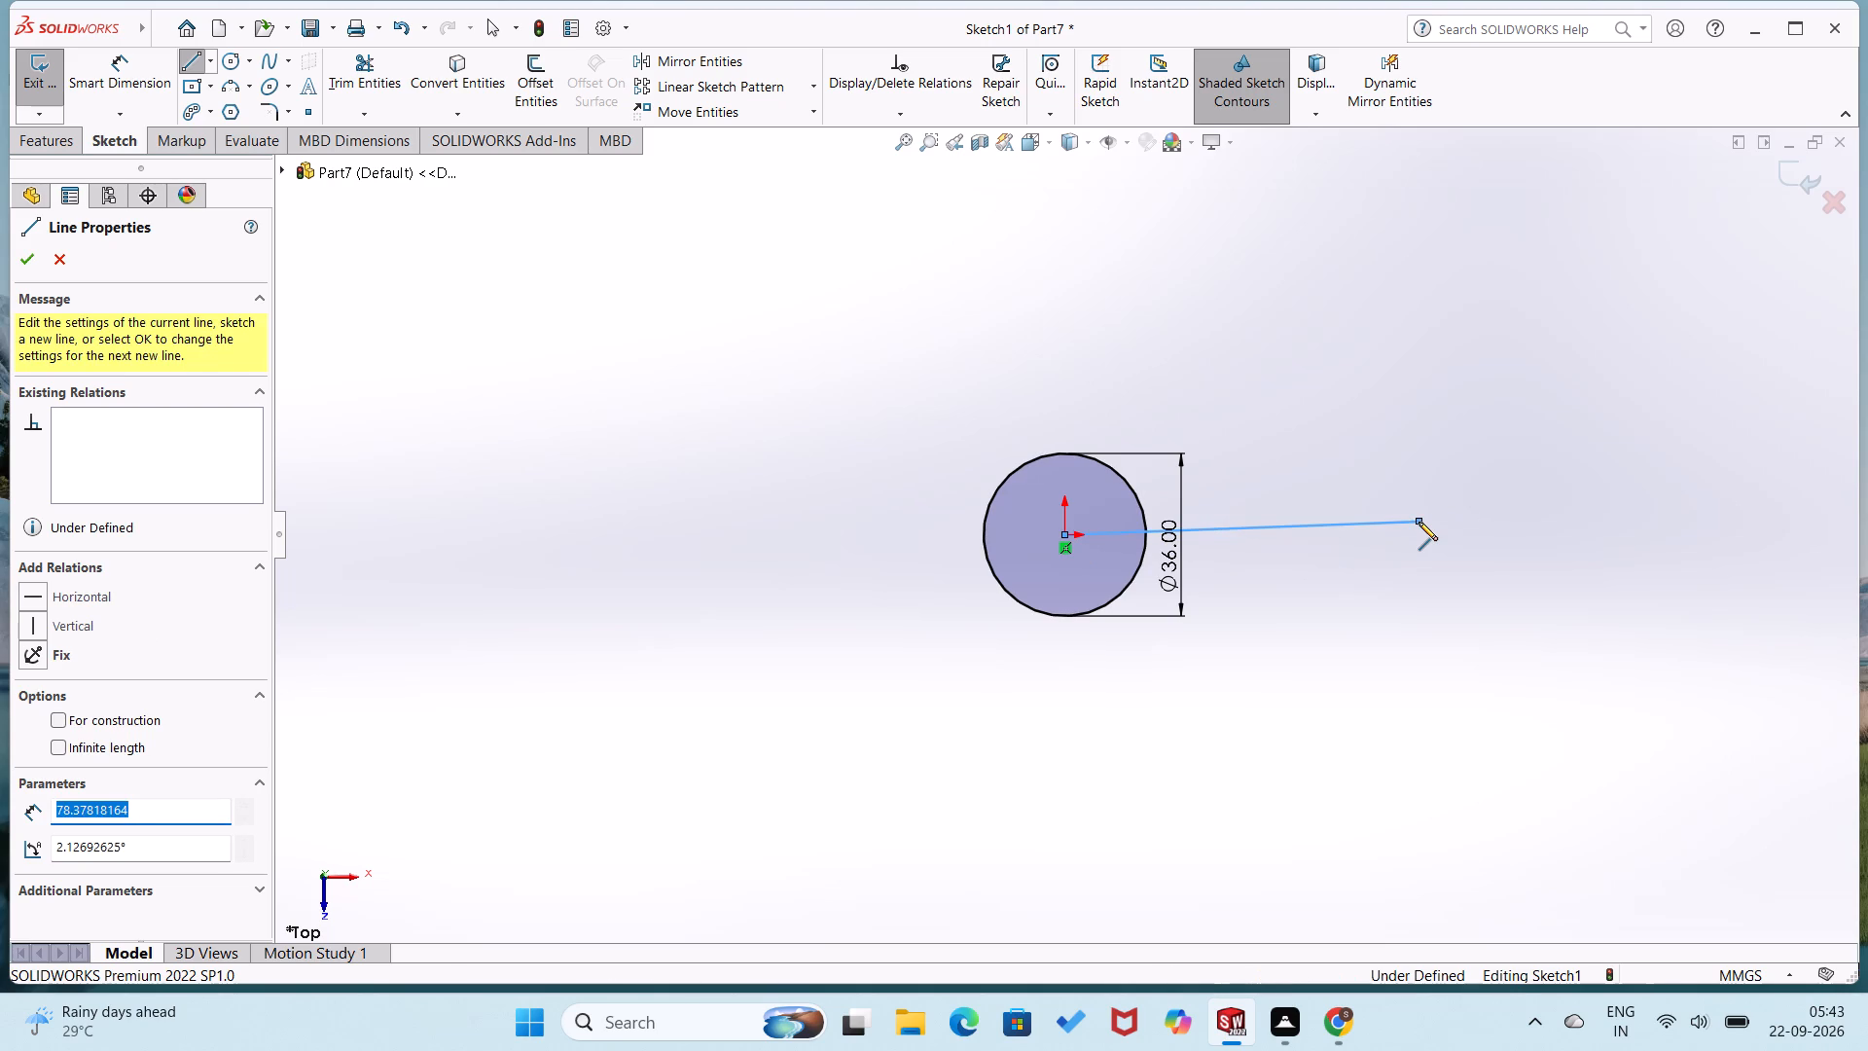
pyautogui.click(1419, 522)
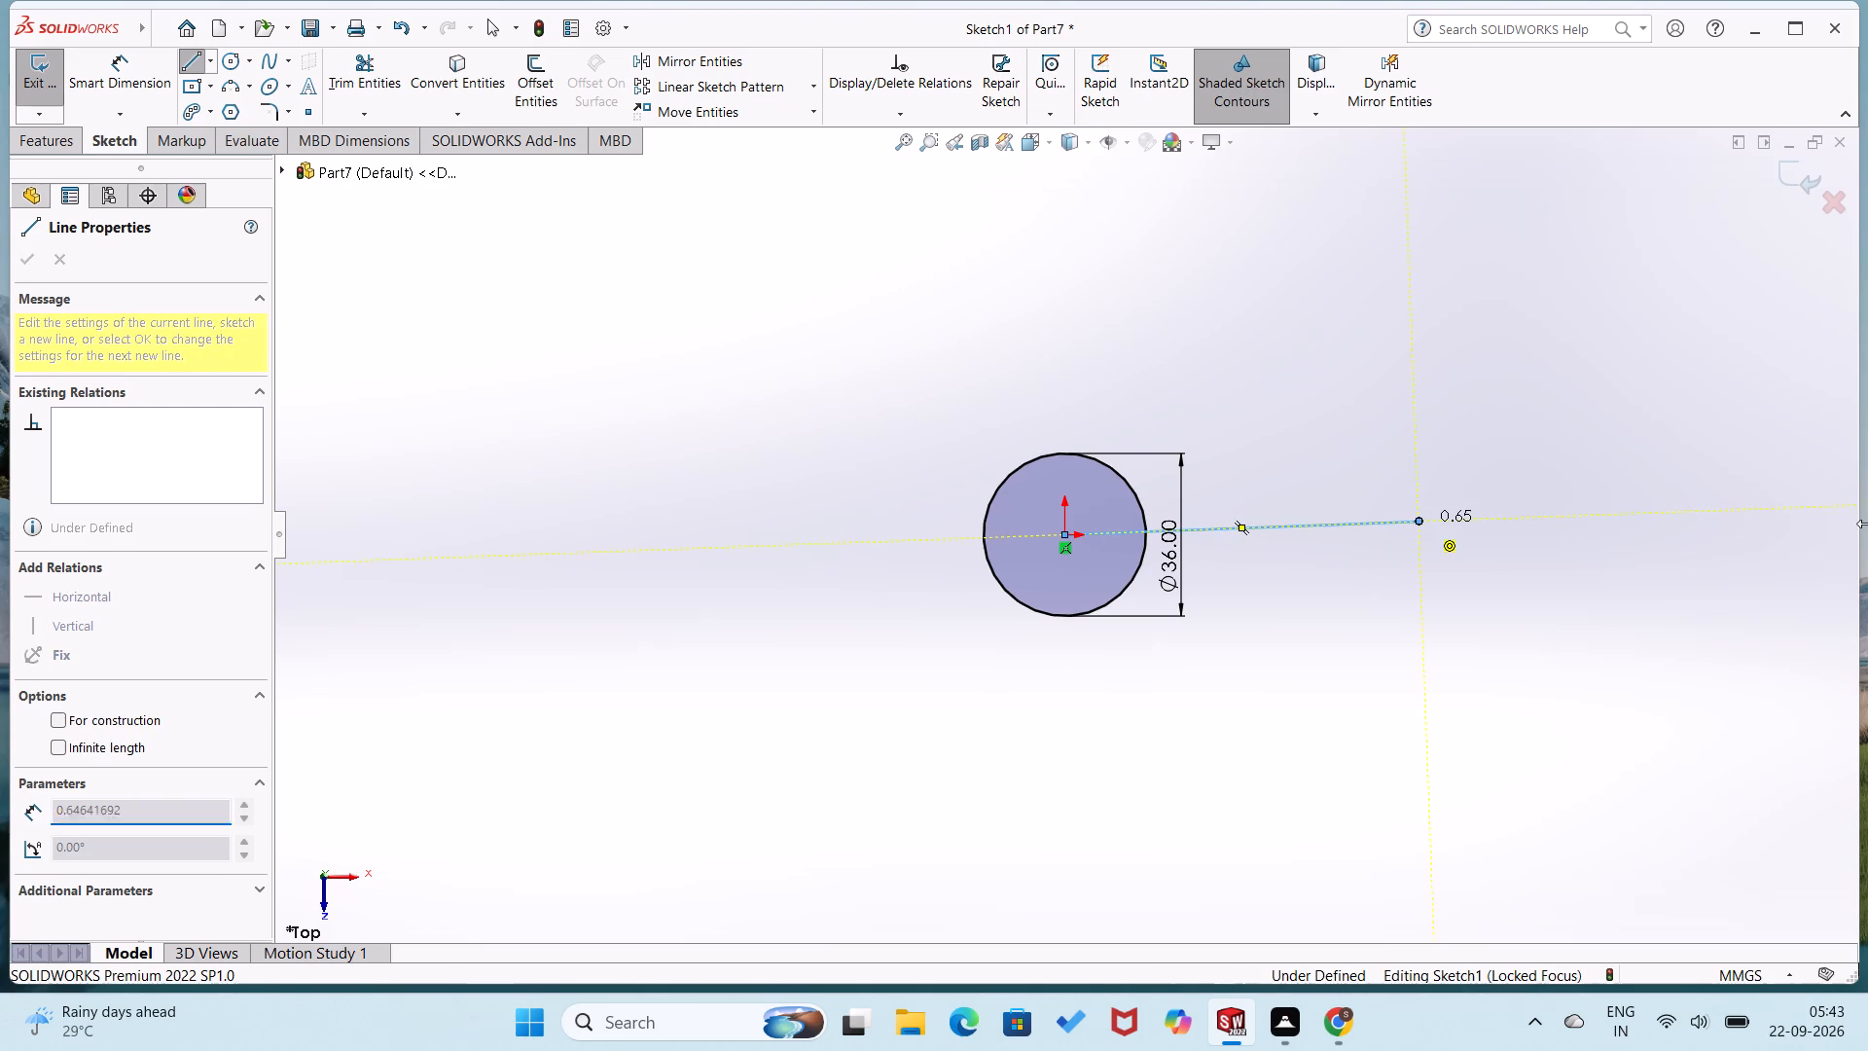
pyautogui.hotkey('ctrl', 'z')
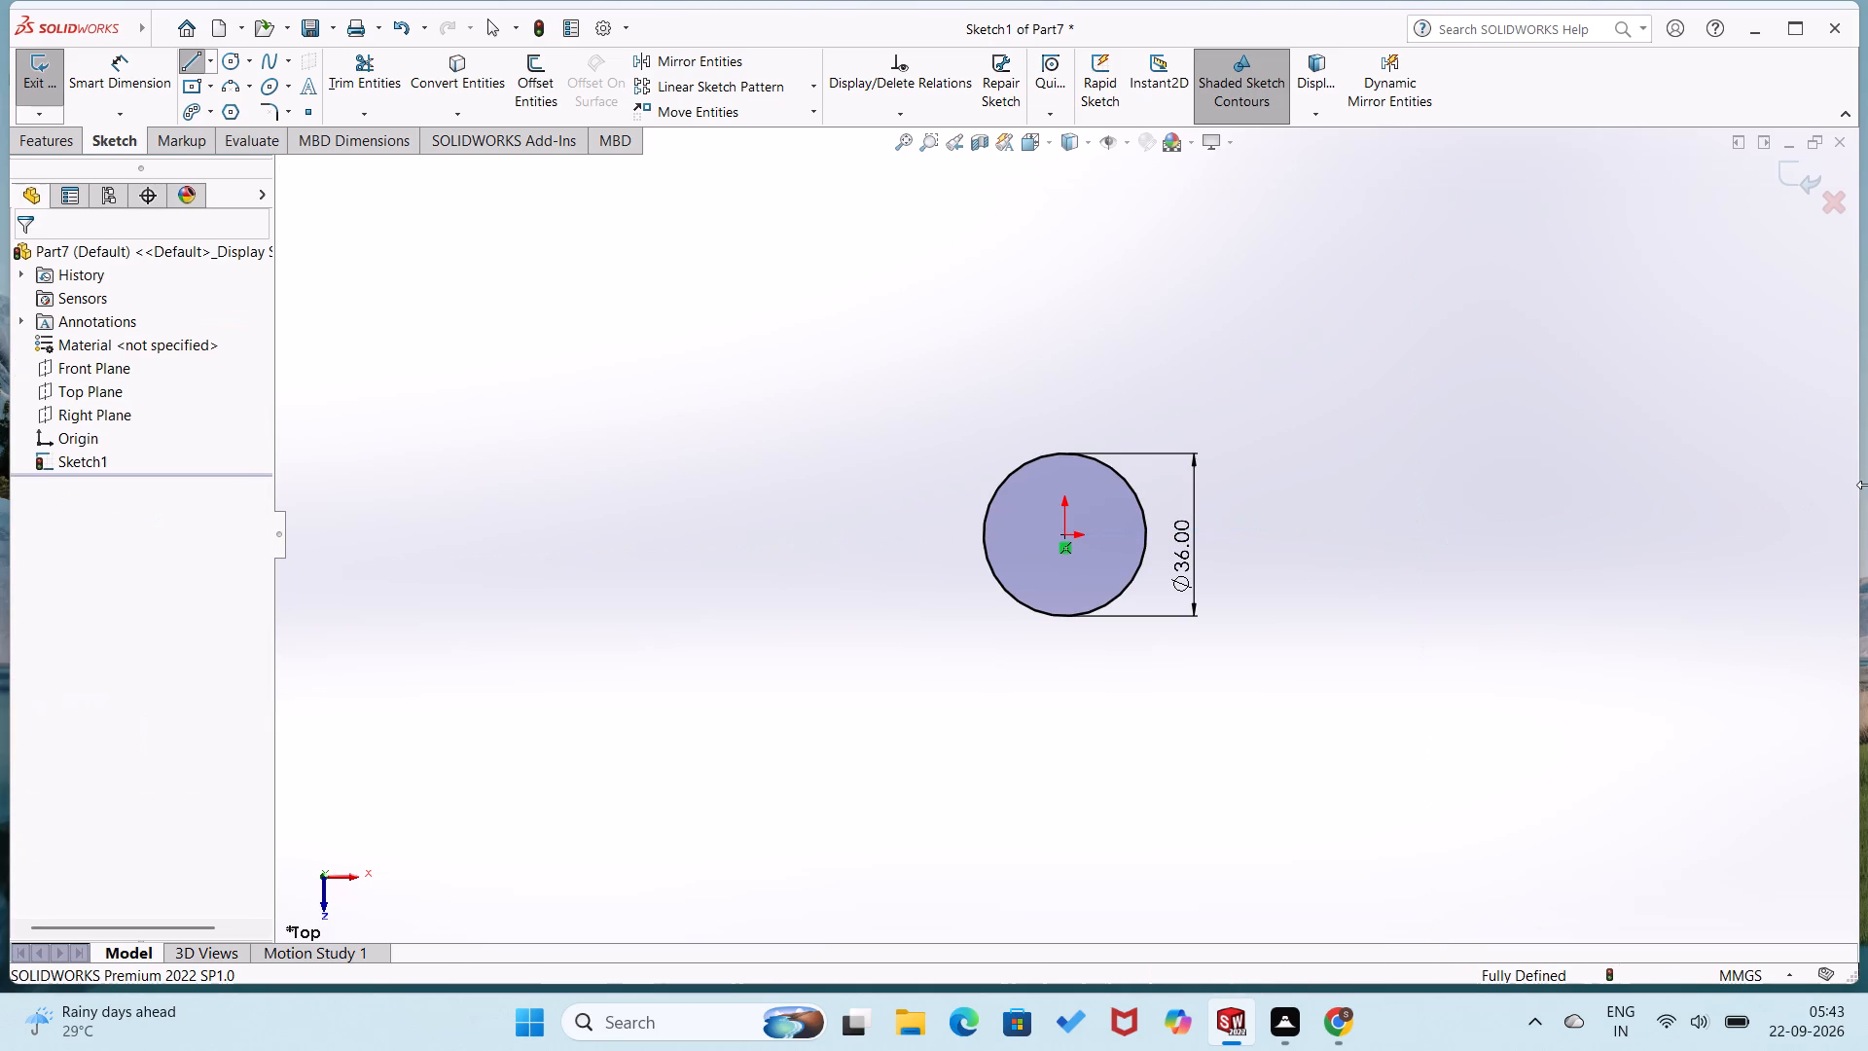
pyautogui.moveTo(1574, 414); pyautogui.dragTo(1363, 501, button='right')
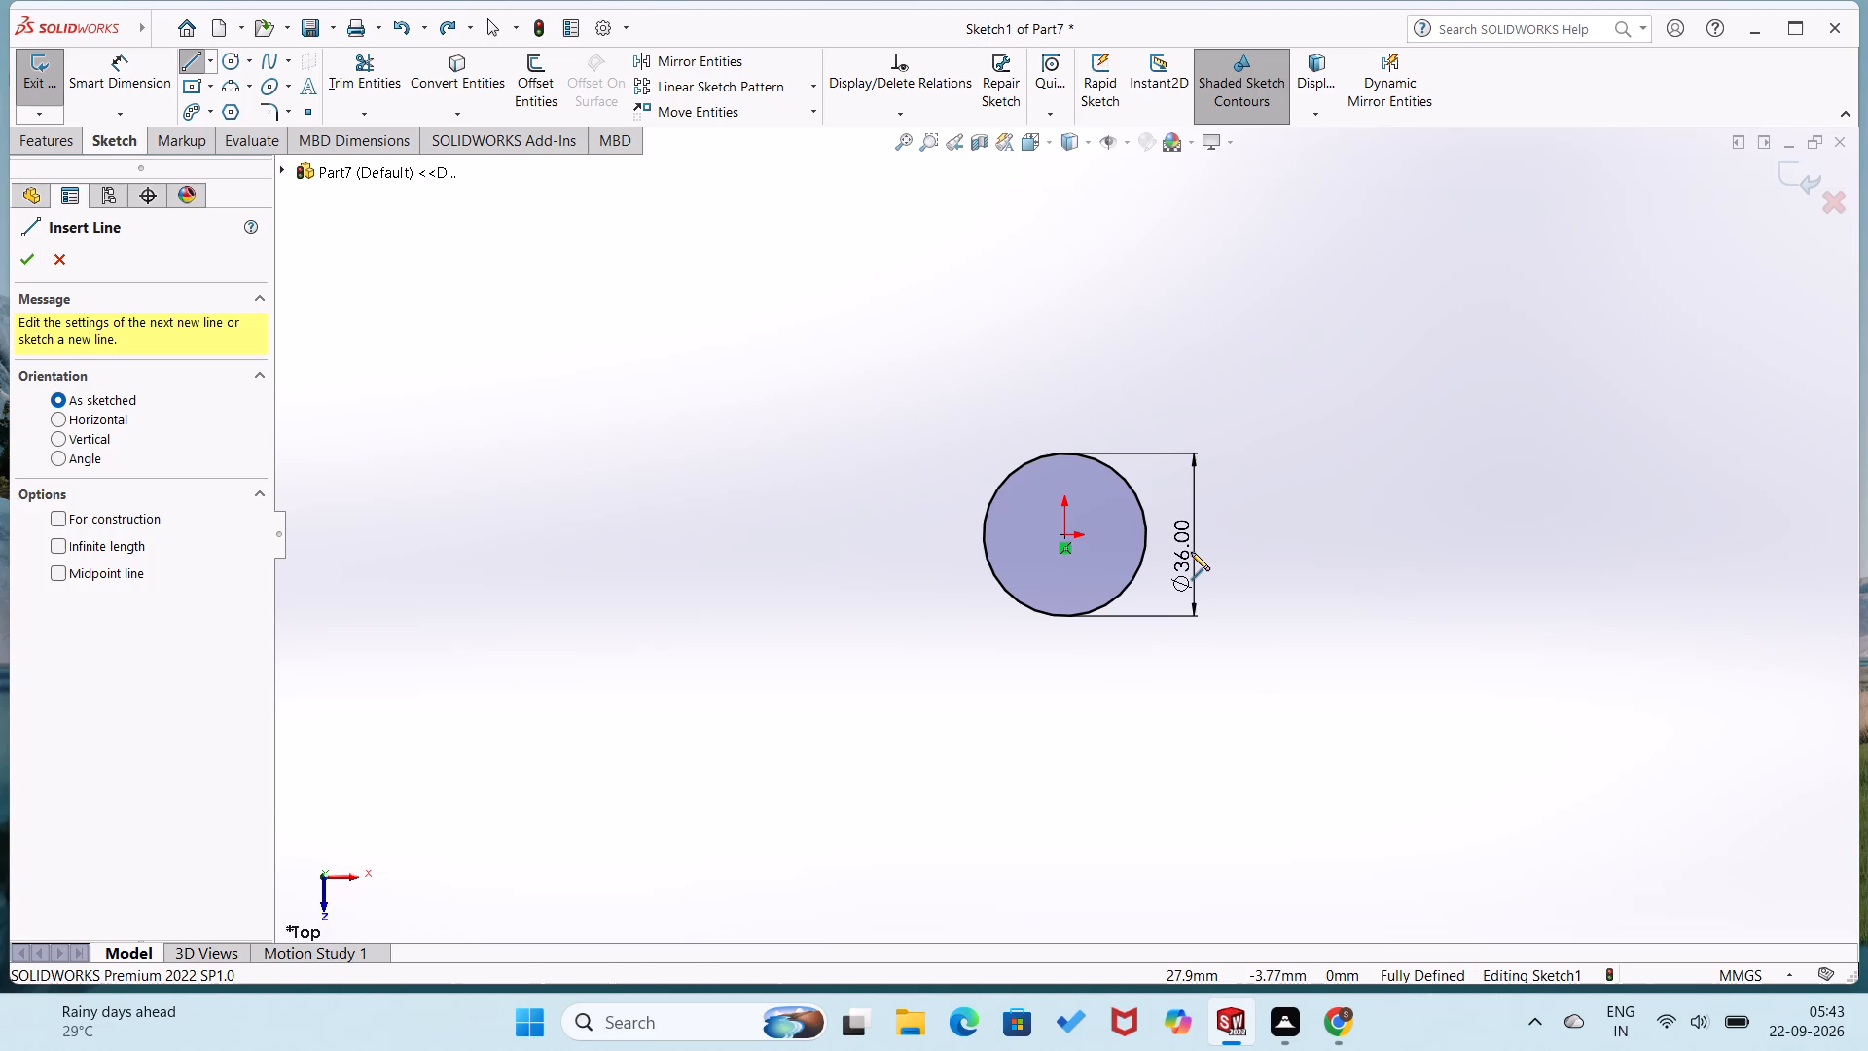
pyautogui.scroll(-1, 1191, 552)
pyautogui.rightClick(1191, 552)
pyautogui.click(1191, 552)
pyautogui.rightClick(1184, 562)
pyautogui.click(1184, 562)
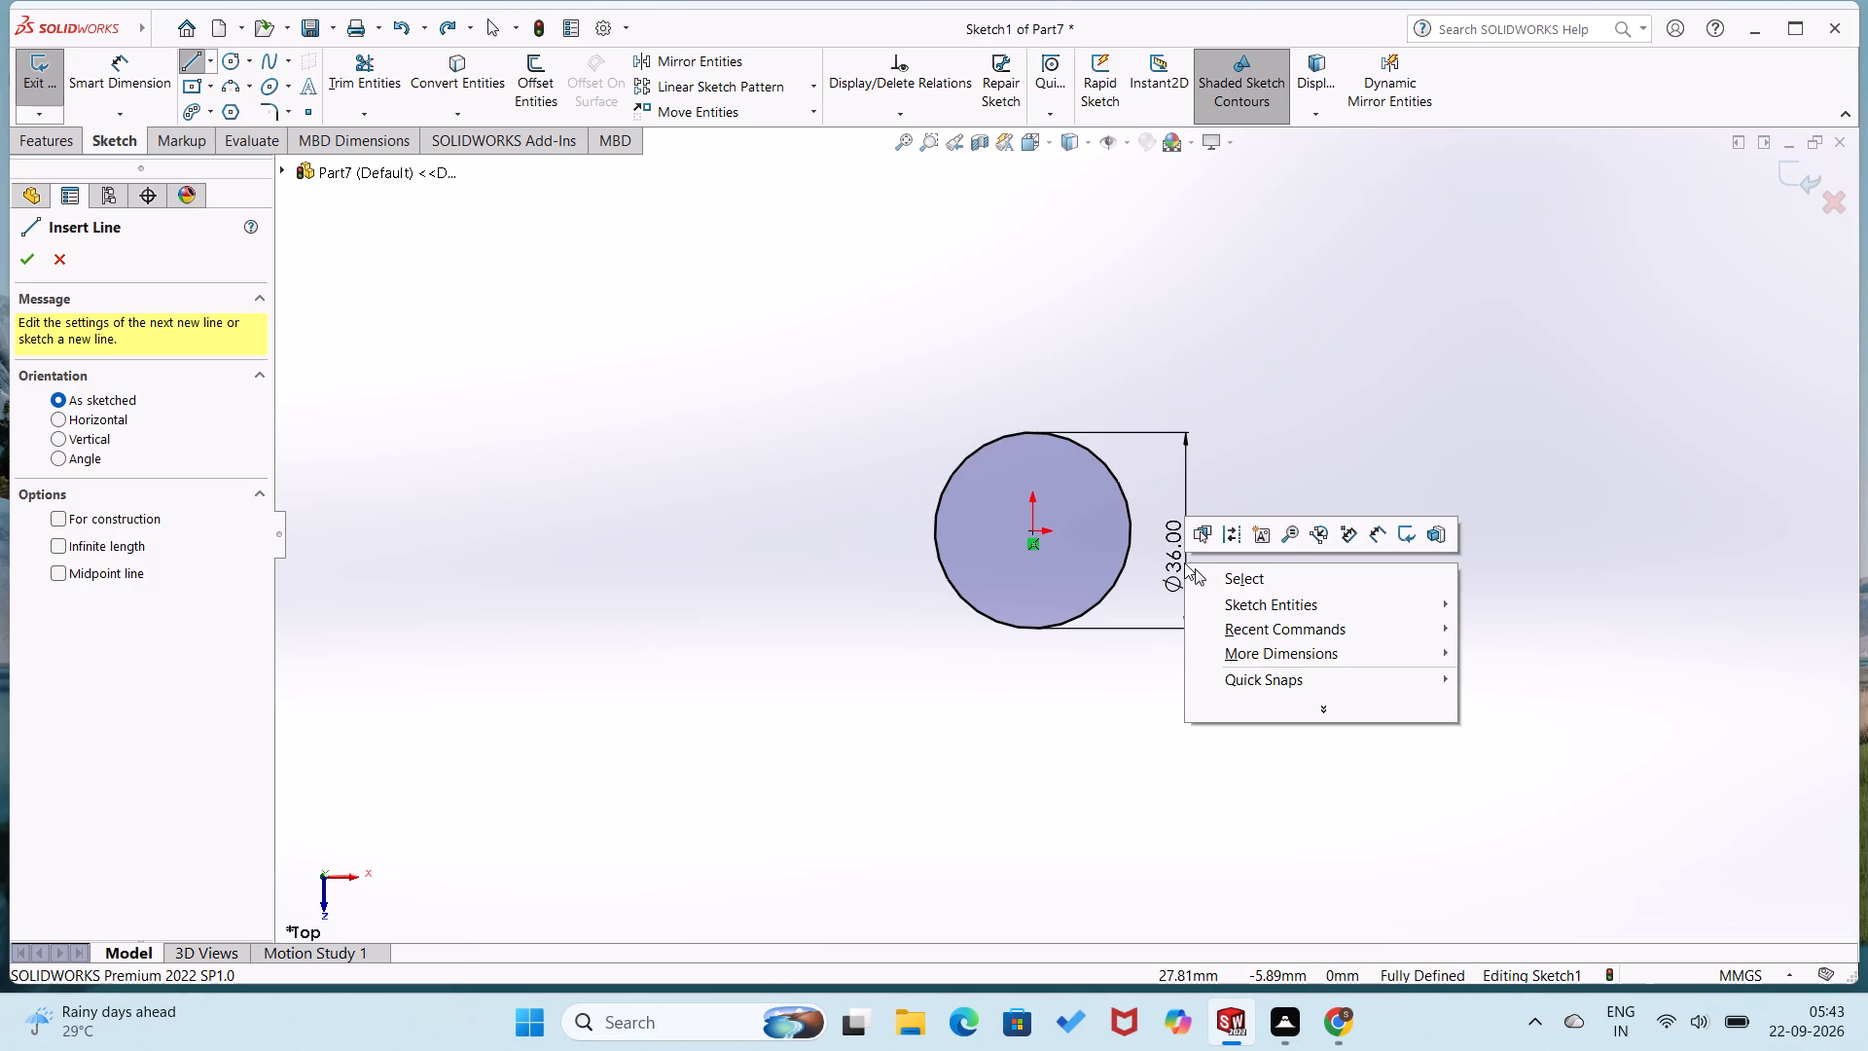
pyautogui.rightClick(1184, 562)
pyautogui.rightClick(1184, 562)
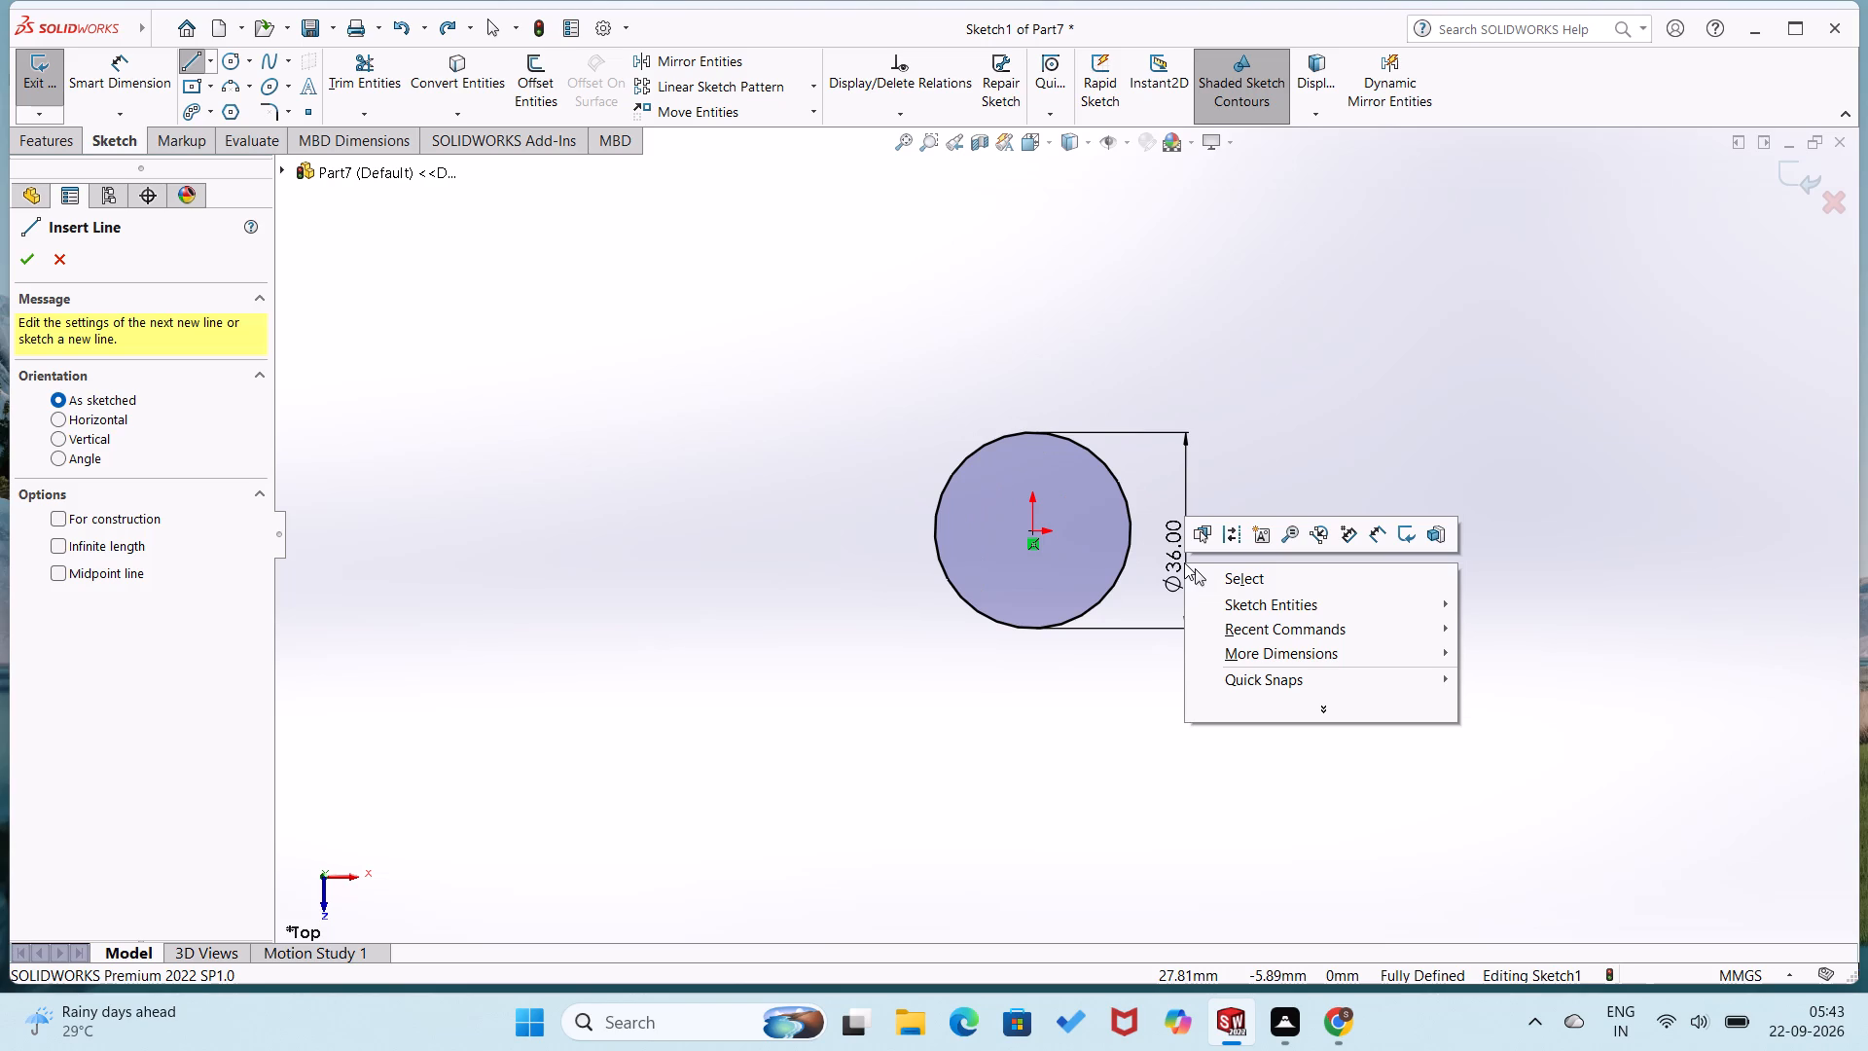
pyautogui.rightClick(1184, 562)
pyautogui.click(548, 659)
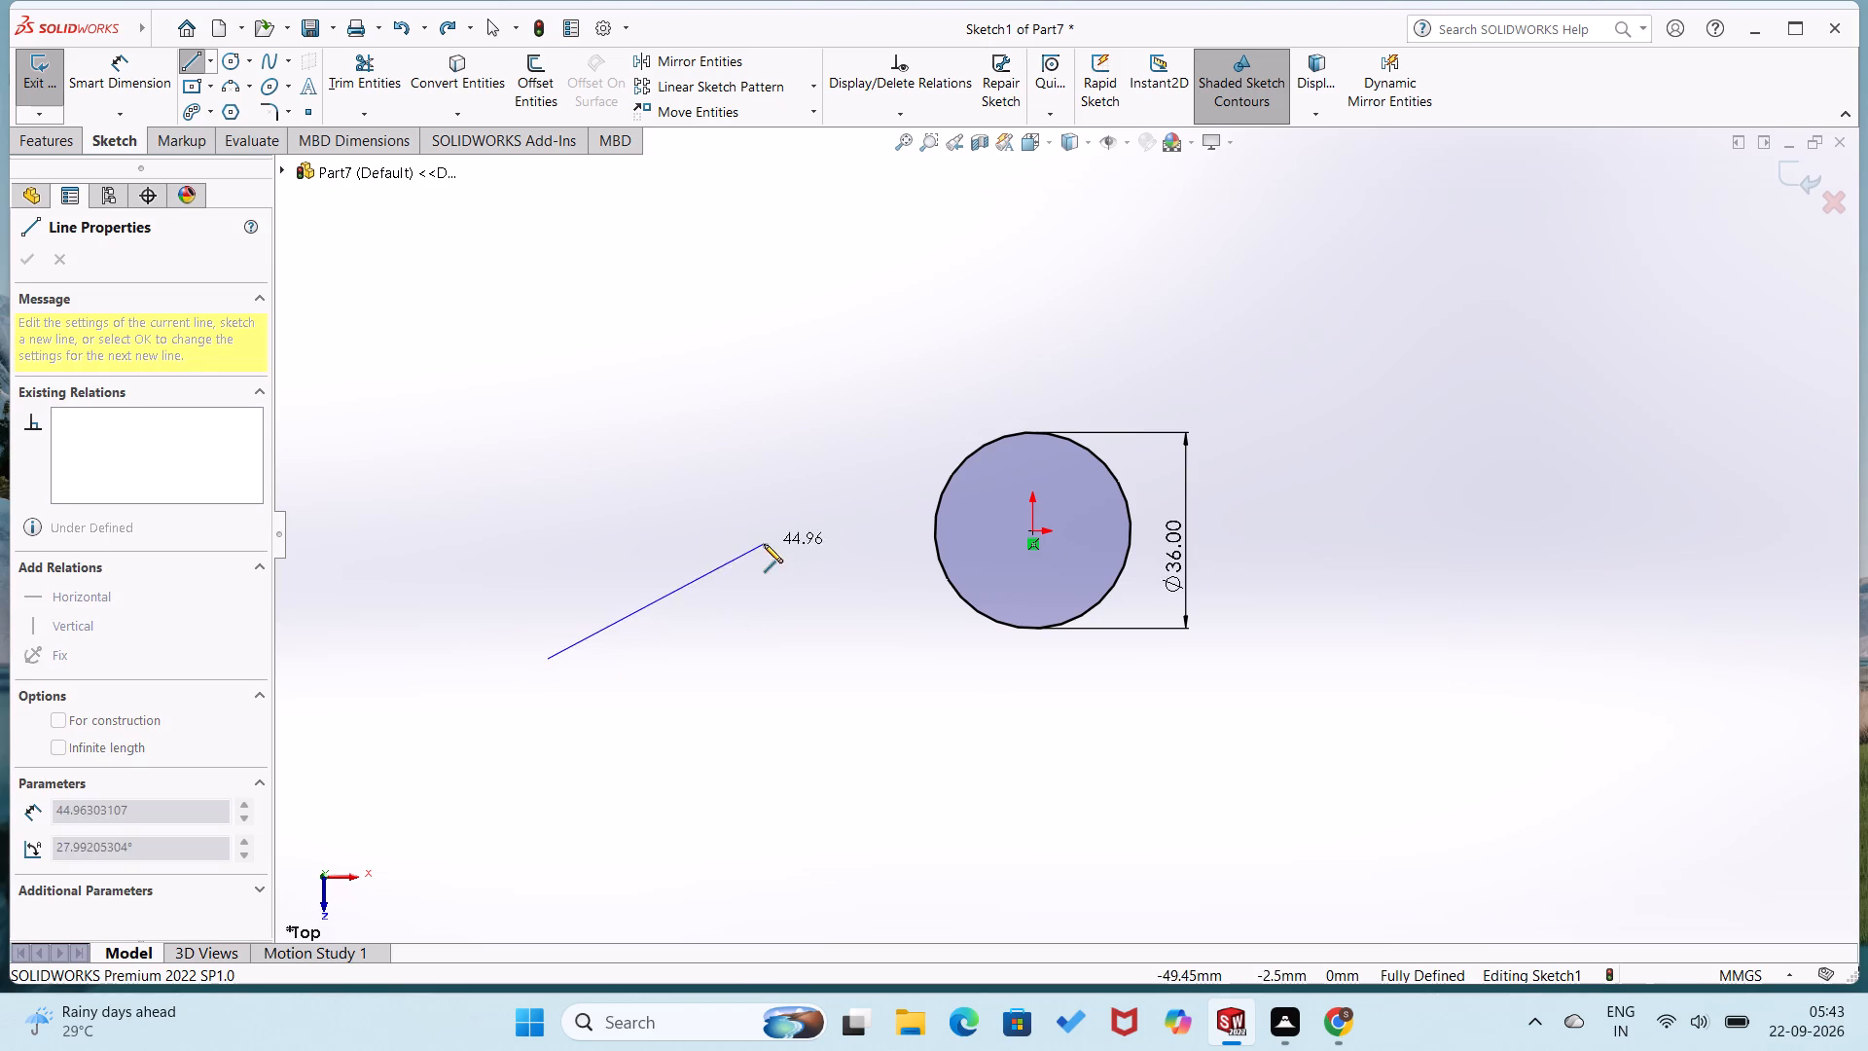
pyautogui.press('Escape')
# Draw a horizontal line about 77 mm long from the circle's centre along the positive X direction.
pyautogui.moveTo(806, 534); pyautogui.dragTo(452, 660, button='right')
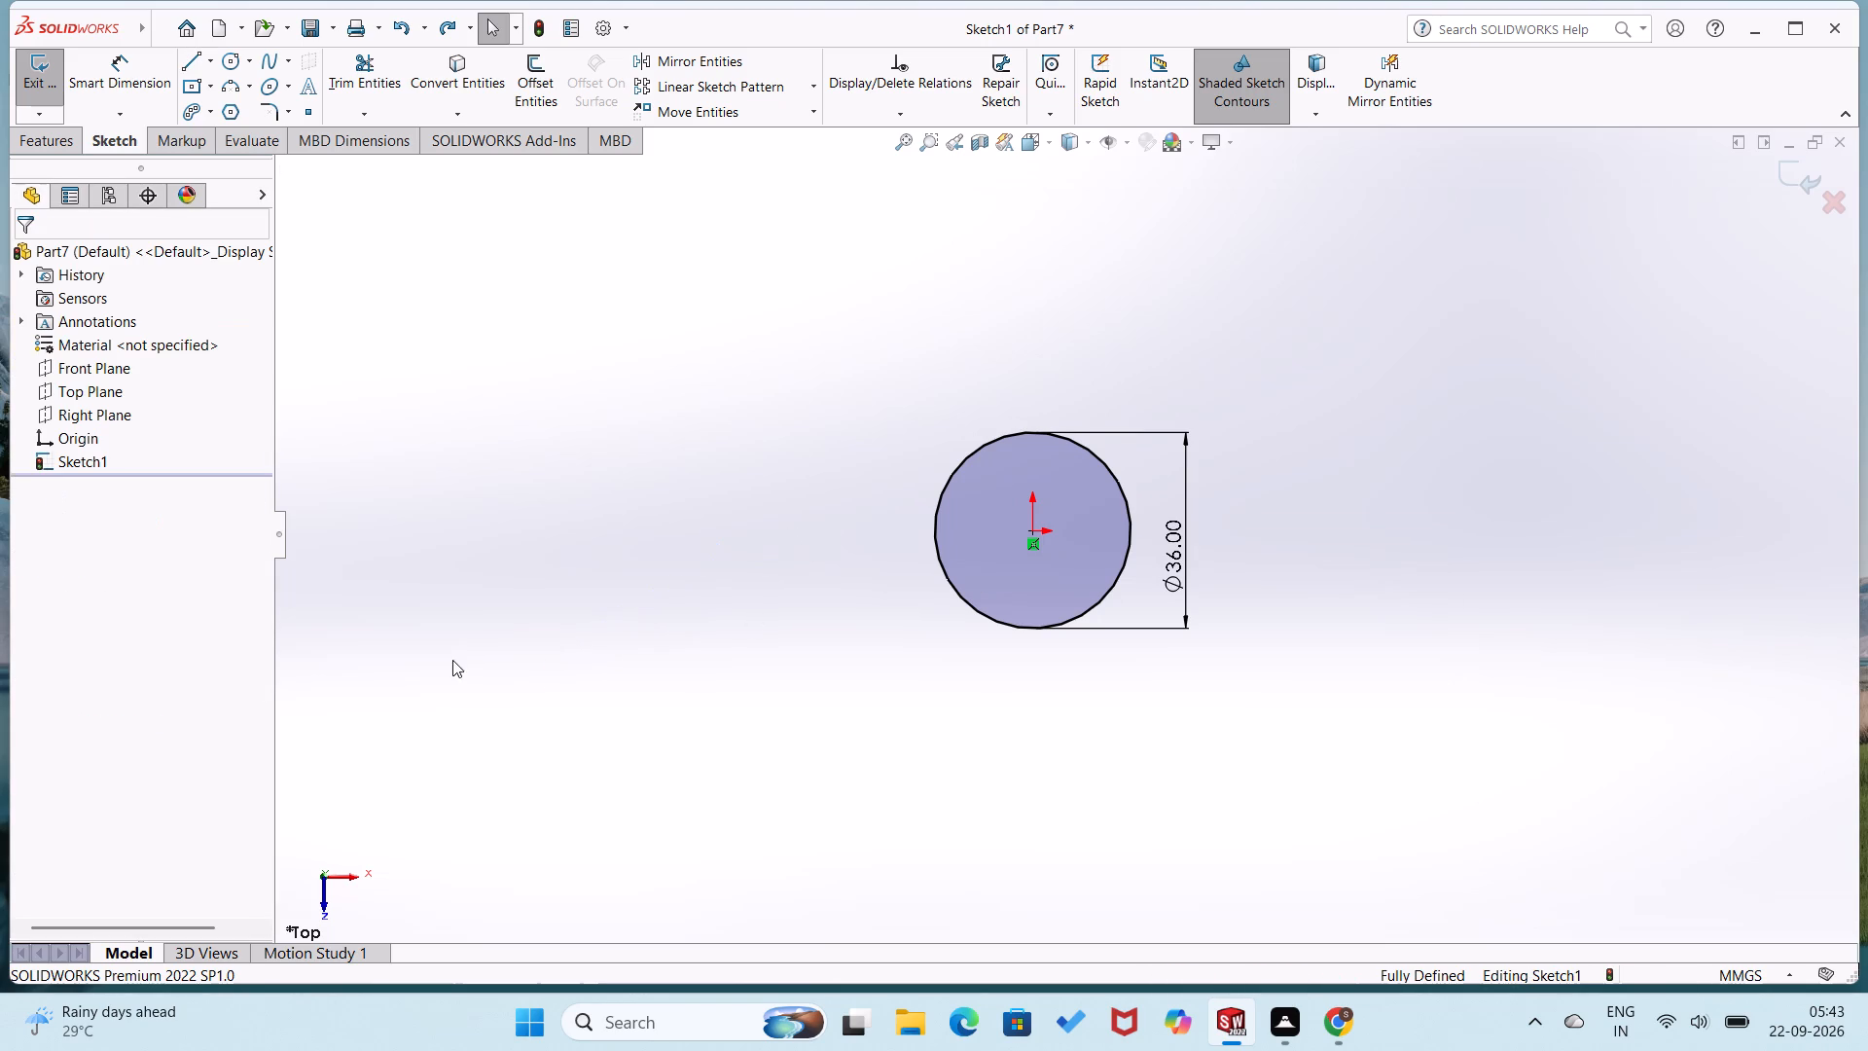
pyautogui.moveTo(452, 660); pyautogui.dragTo(447, 660, button='right')
pyautogui.click(1034, 525)
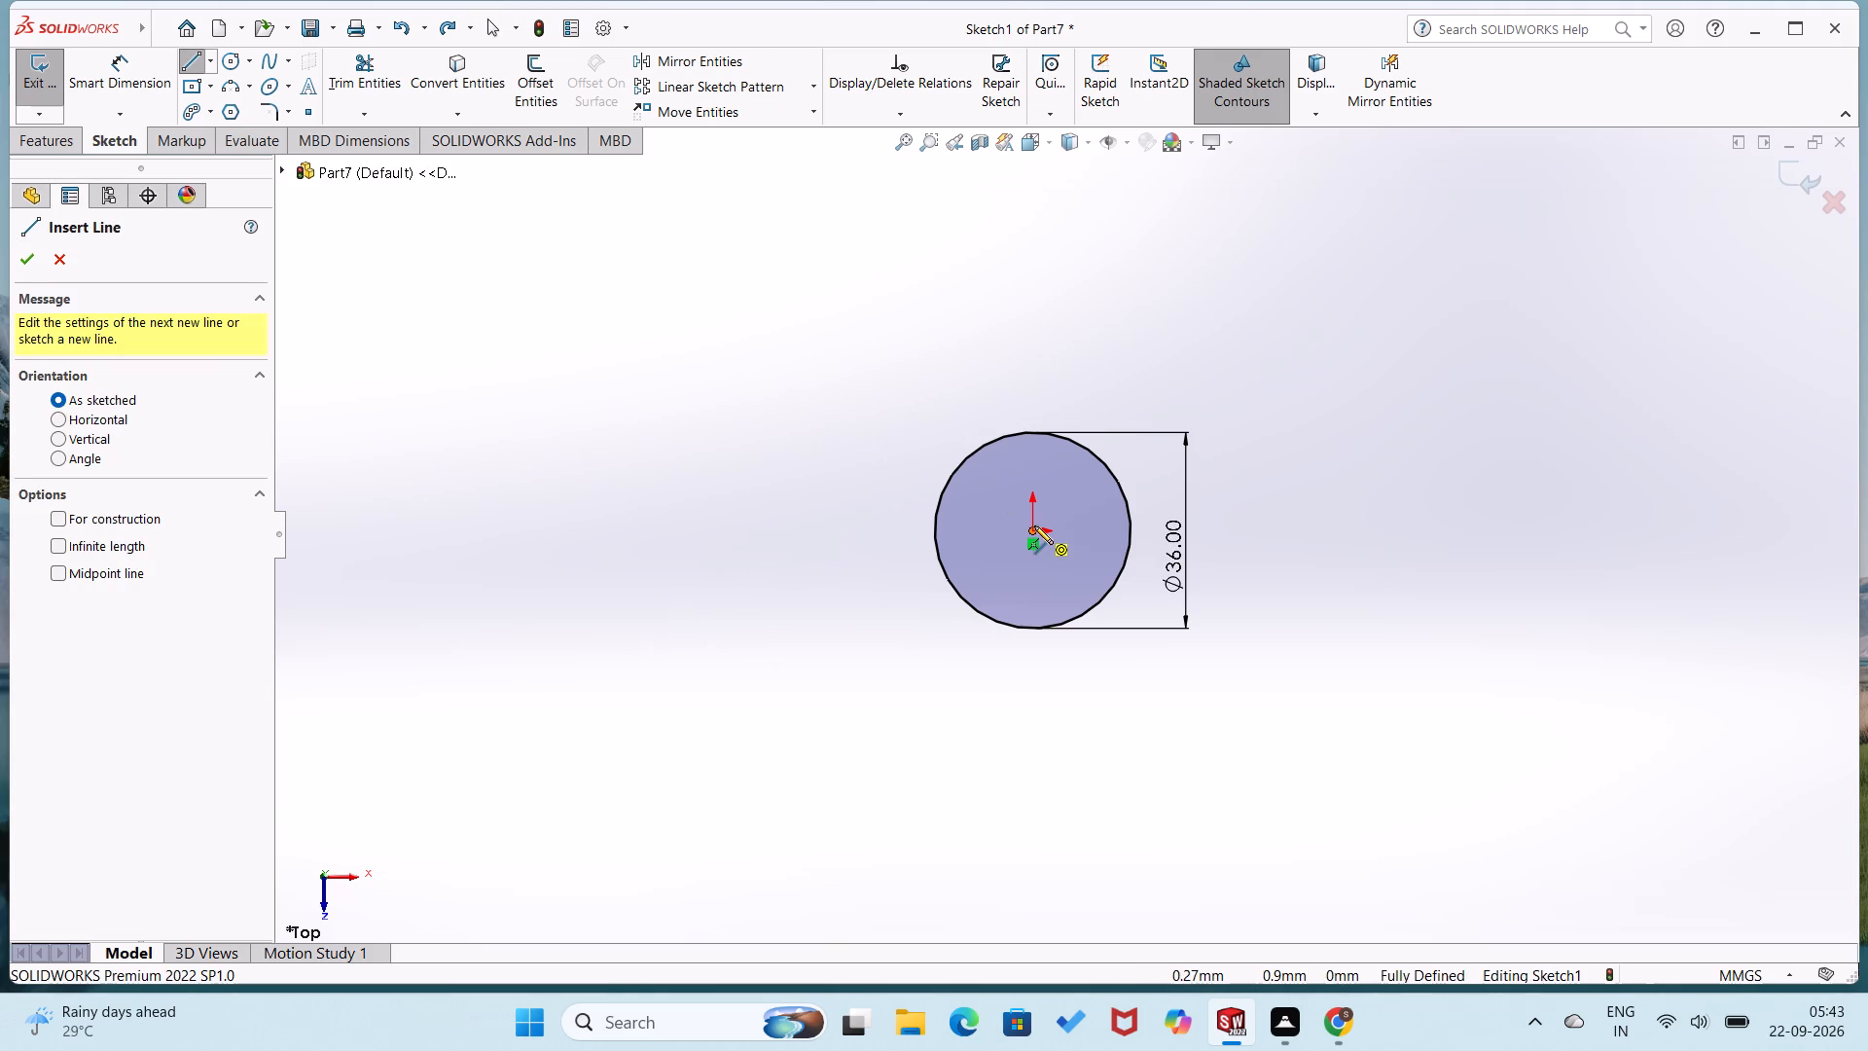
pyautogui.click(1452, 532)
# Dimension the horizontal line's length as 78 mm.
pyautogui.moveTo(1438, 526); pyautogui.dragTo(1447, 505, button='right')
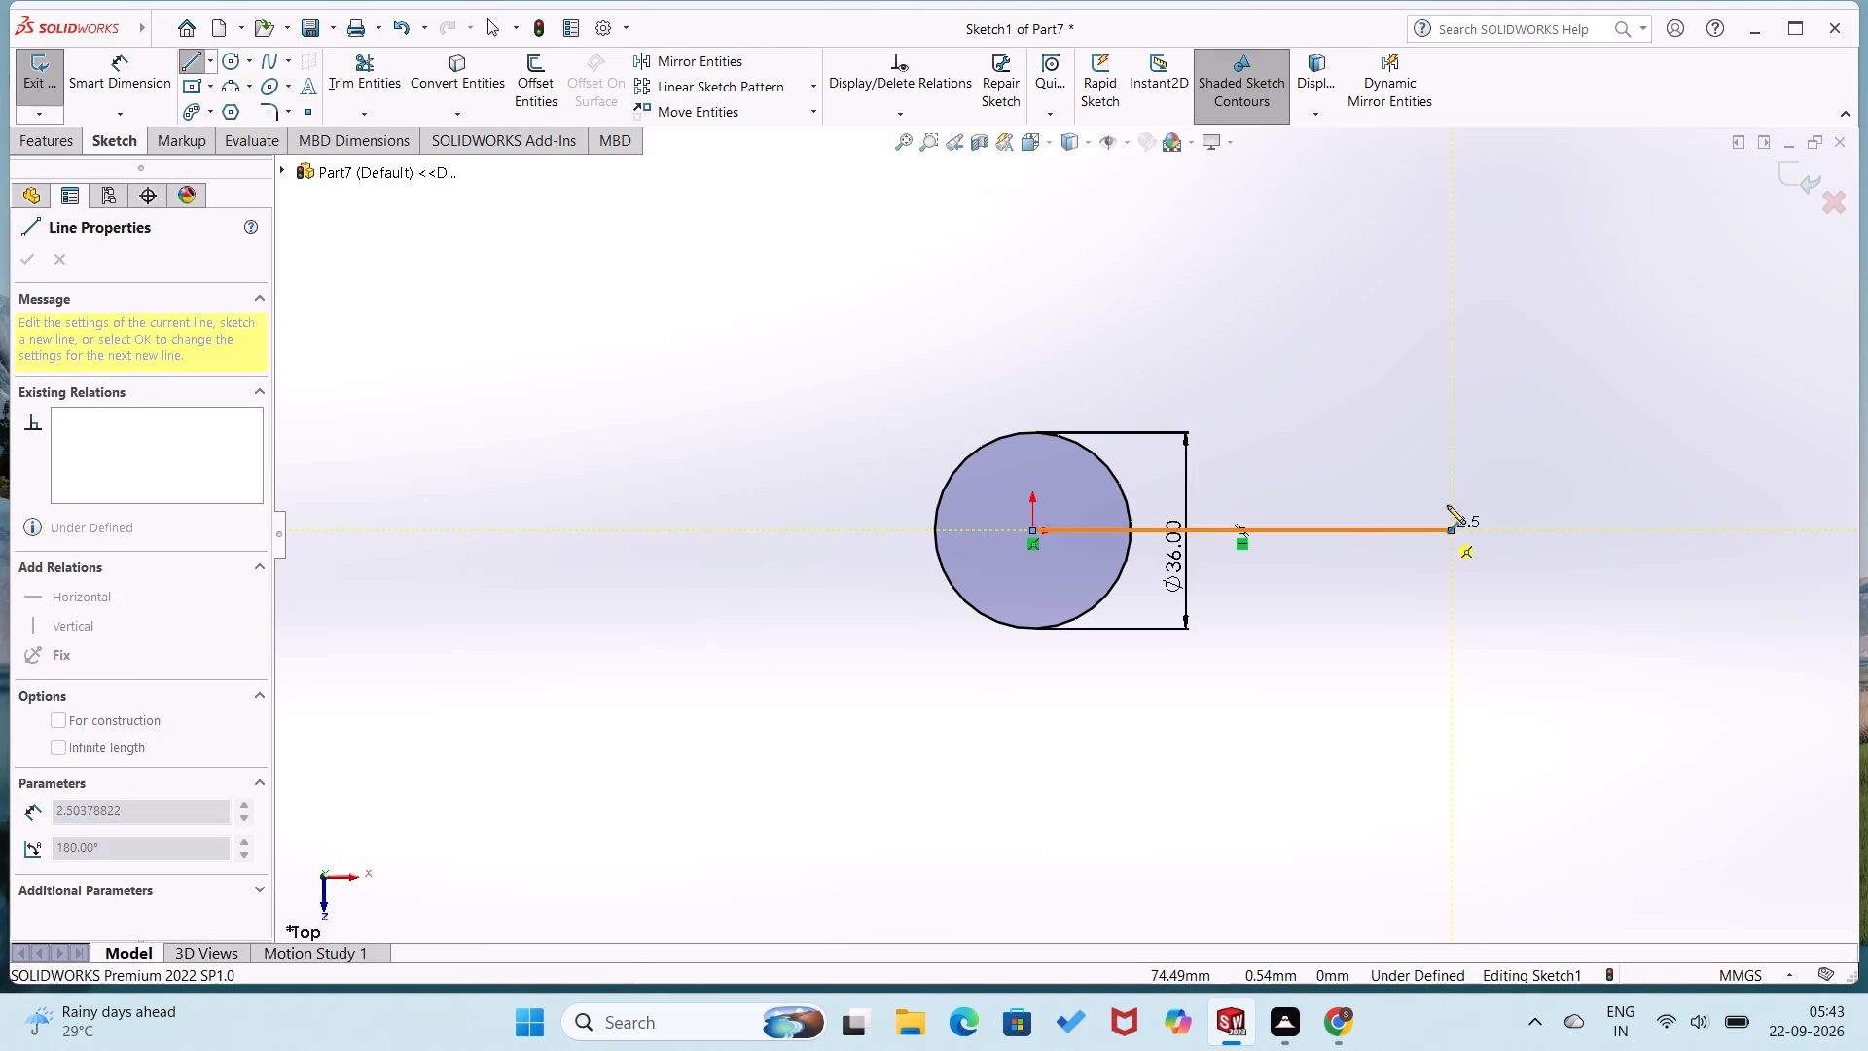
pyautogui.moveTo(1447, 505); pyautogui.dragTo(1526, 327, button='right')
pyautogui.click(1425, 526)
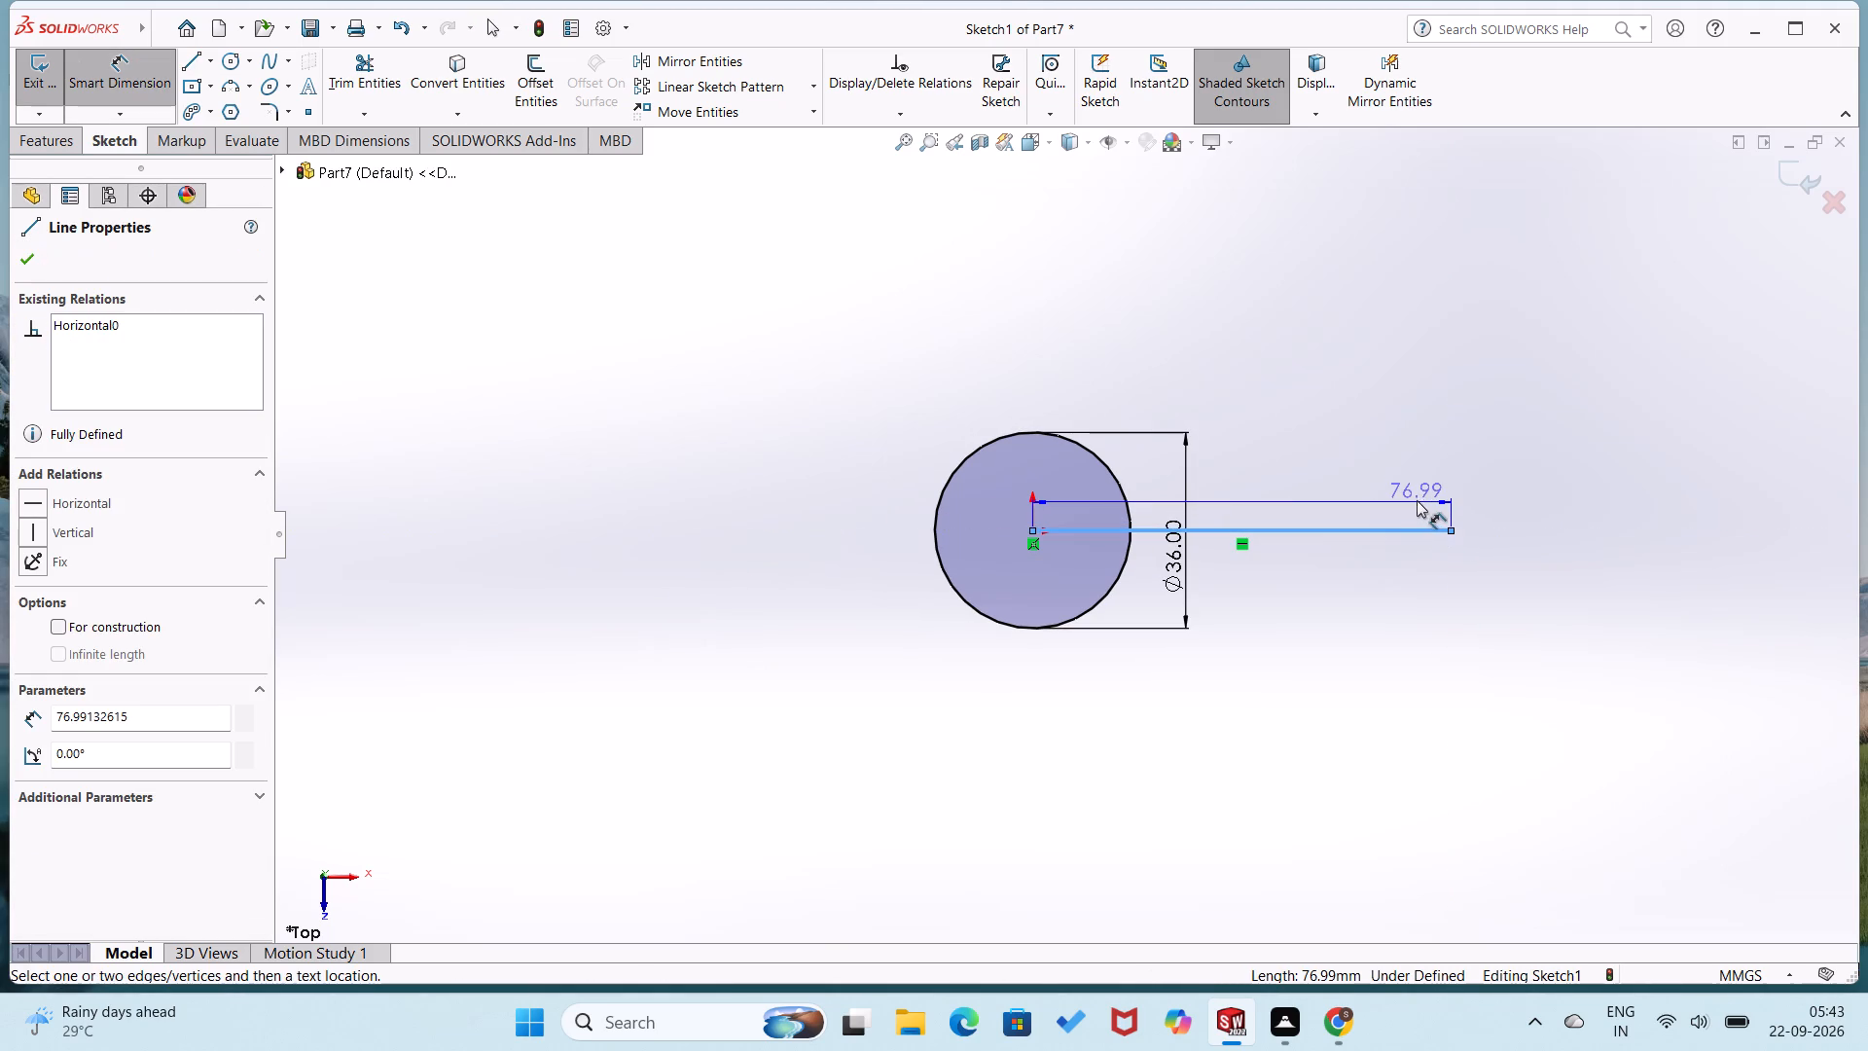
pyautogui.click(1413, 495)
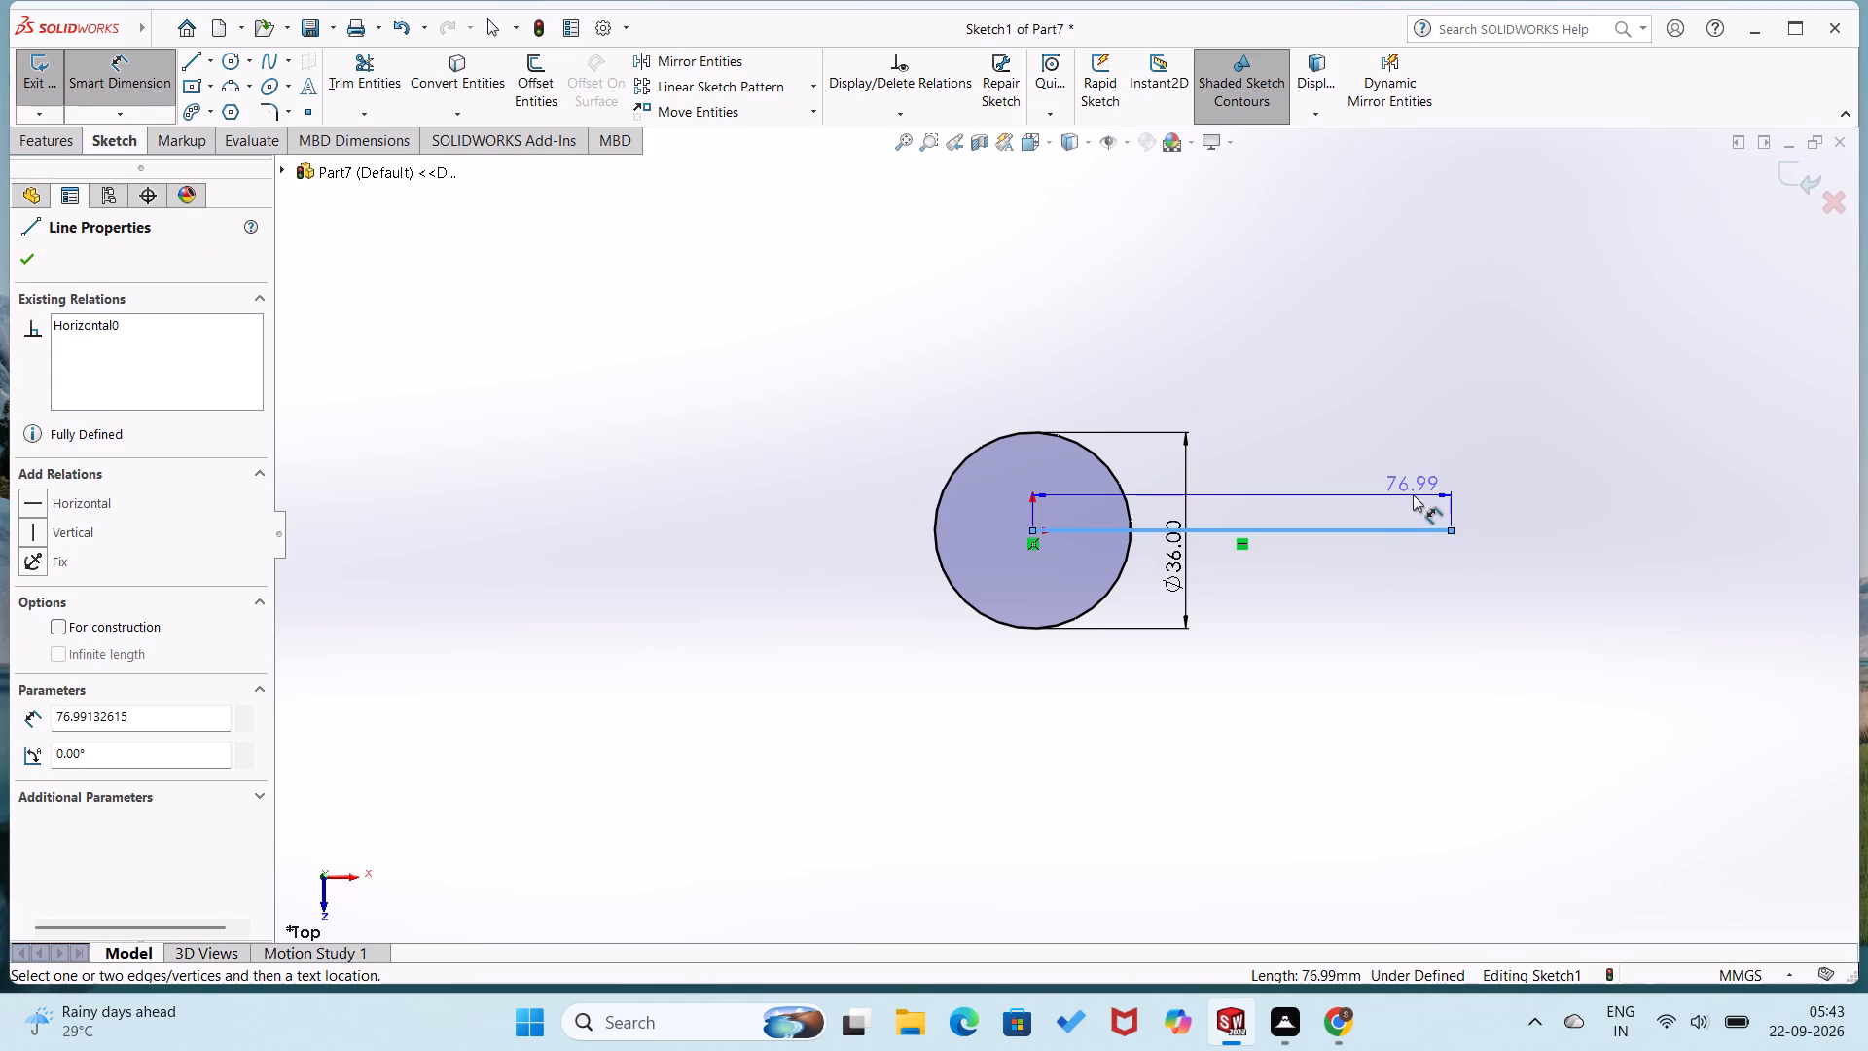
pyautogui.write('78')
pyautogui.press('Return')
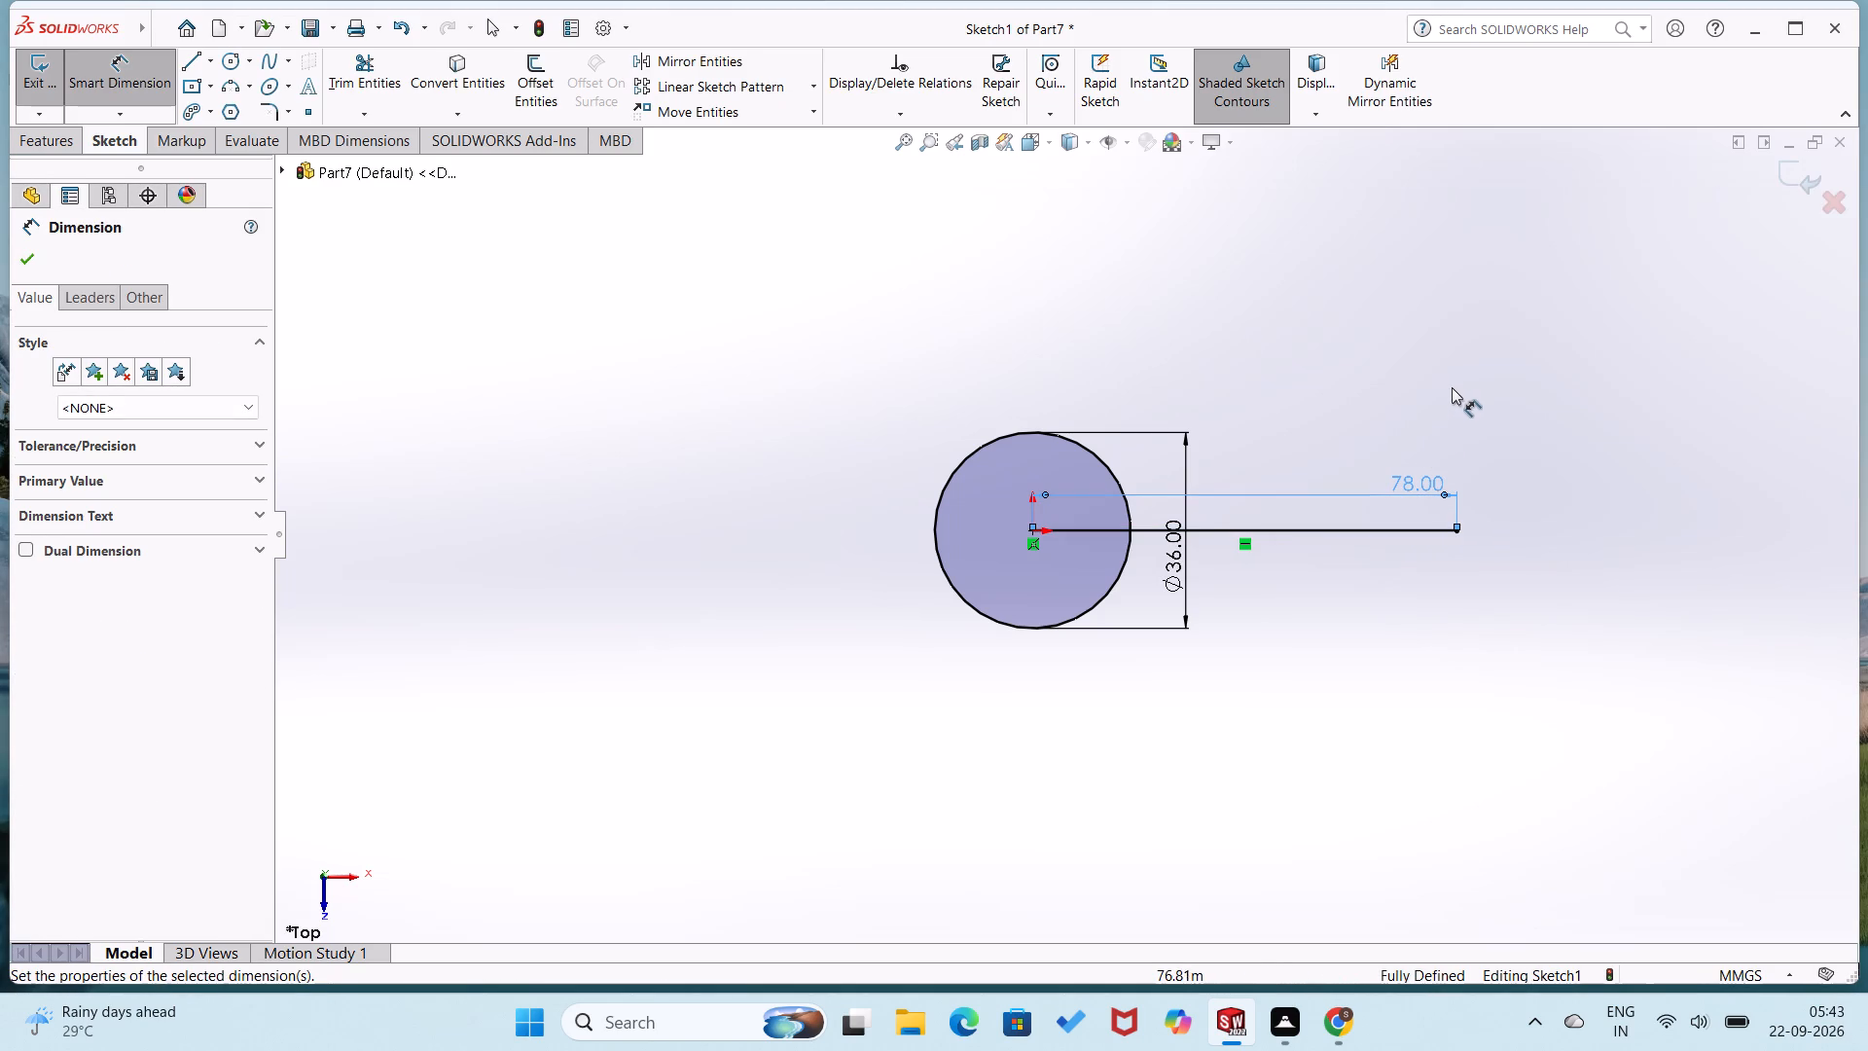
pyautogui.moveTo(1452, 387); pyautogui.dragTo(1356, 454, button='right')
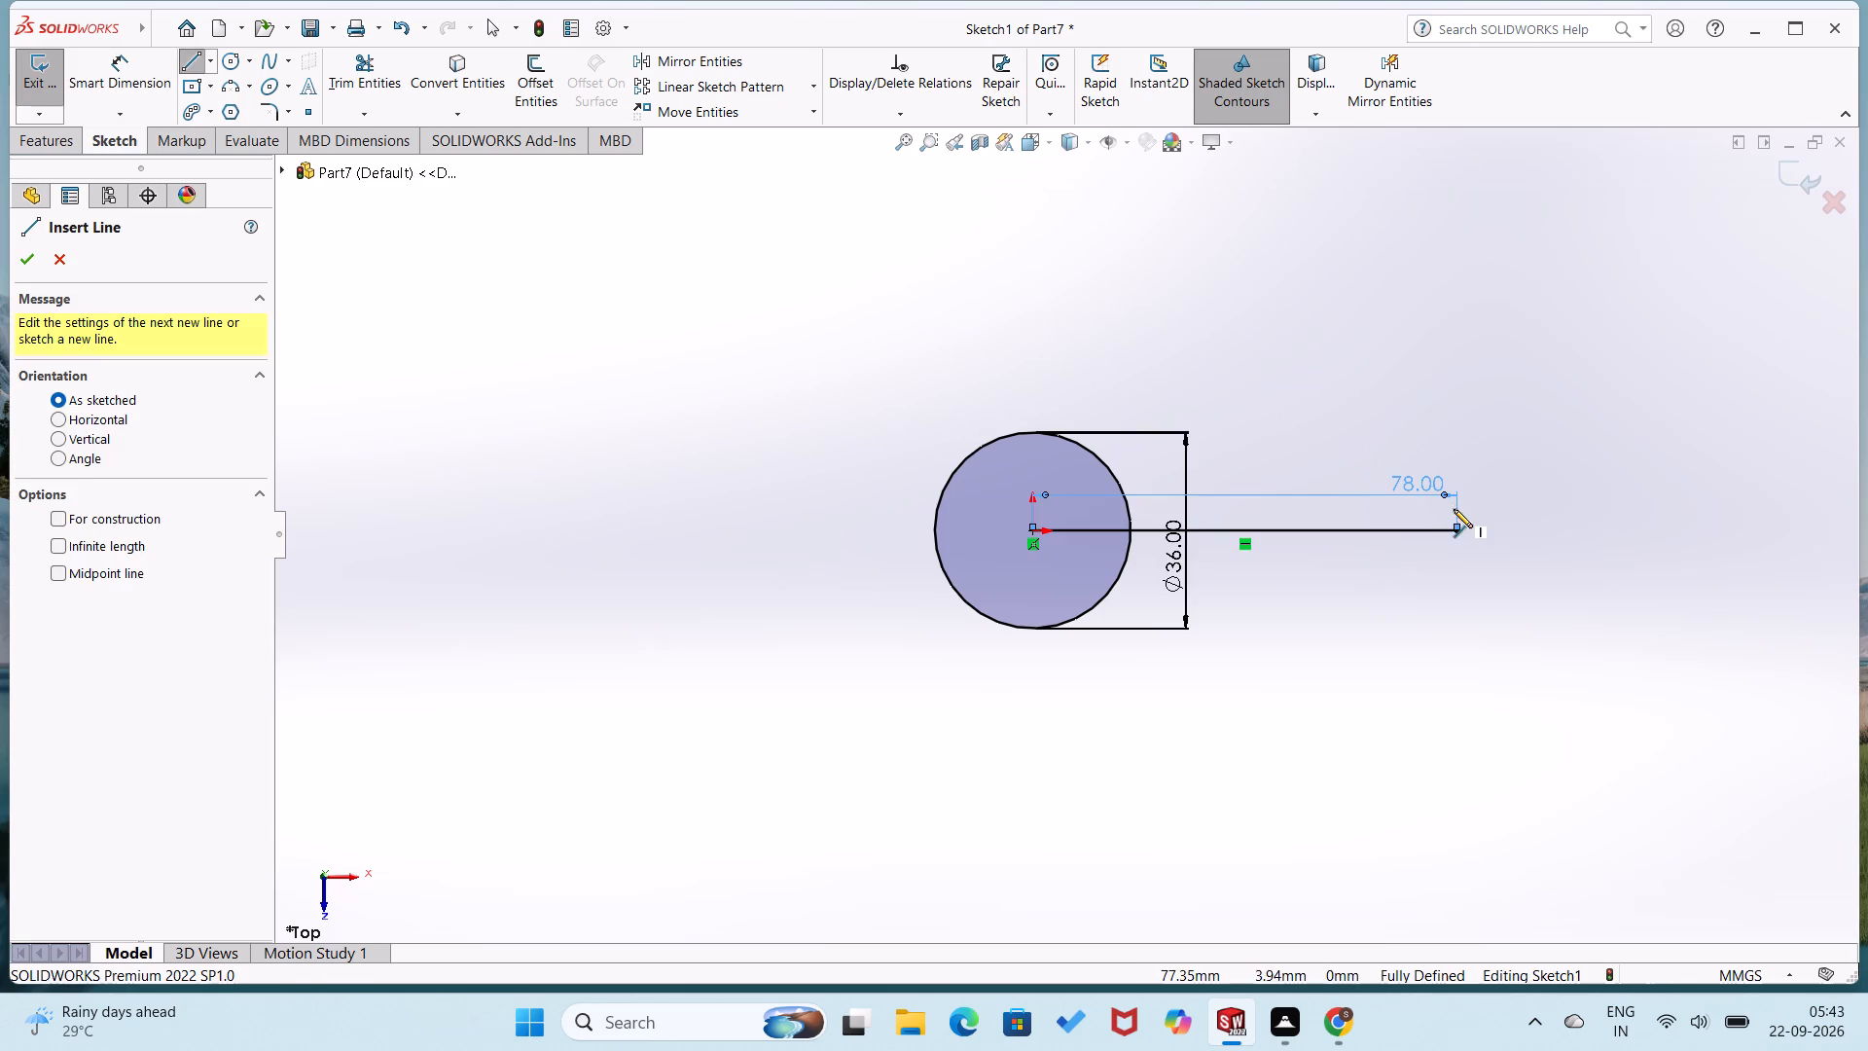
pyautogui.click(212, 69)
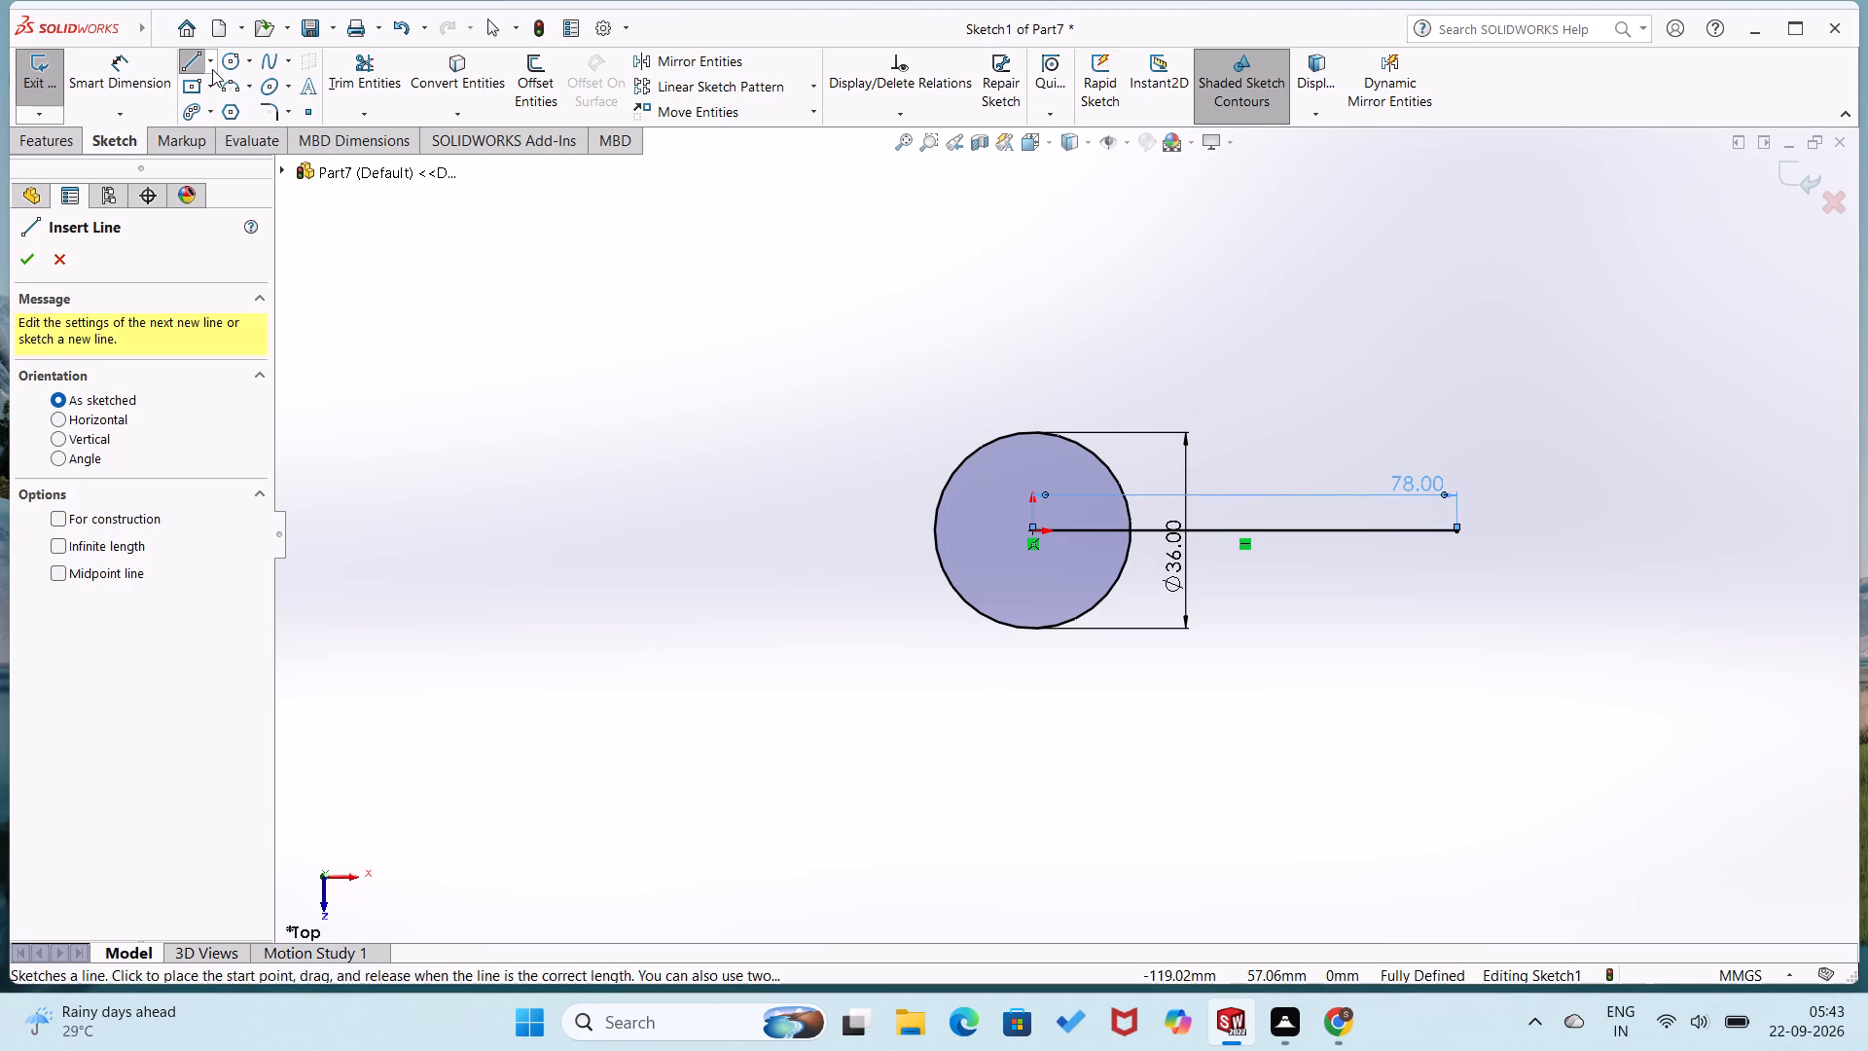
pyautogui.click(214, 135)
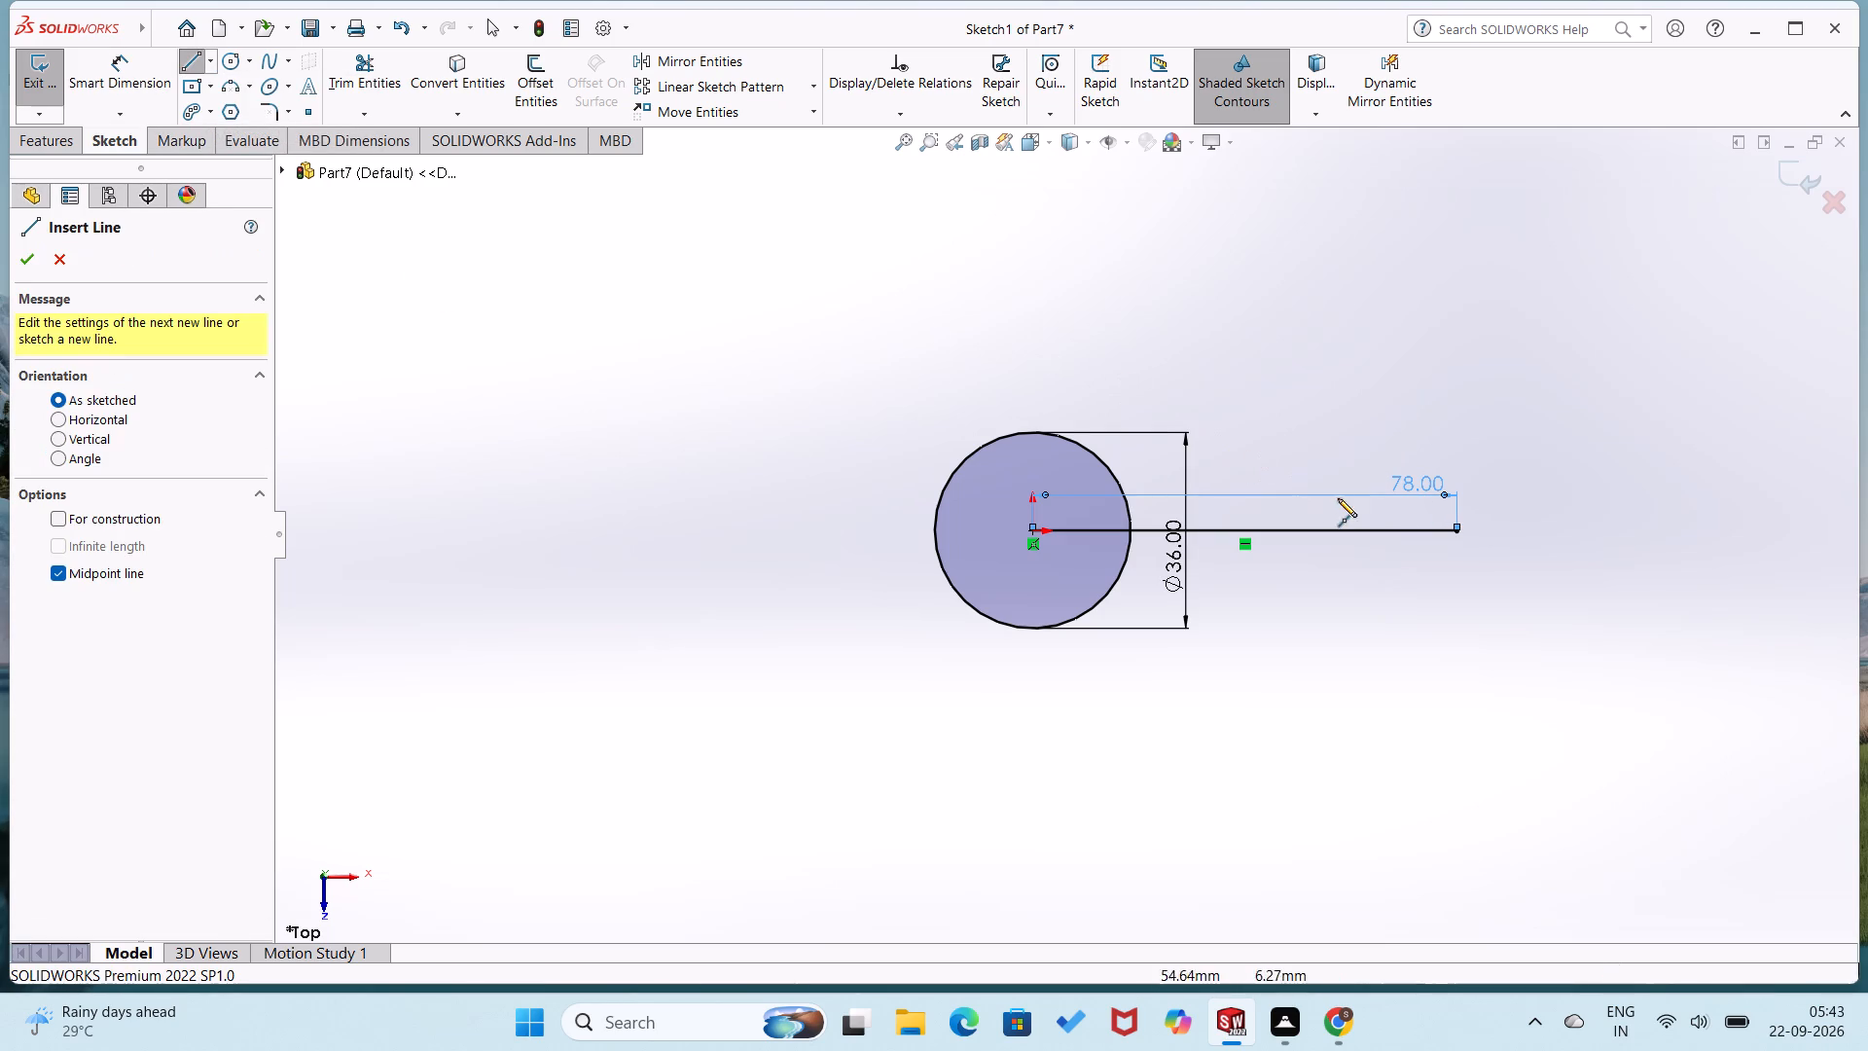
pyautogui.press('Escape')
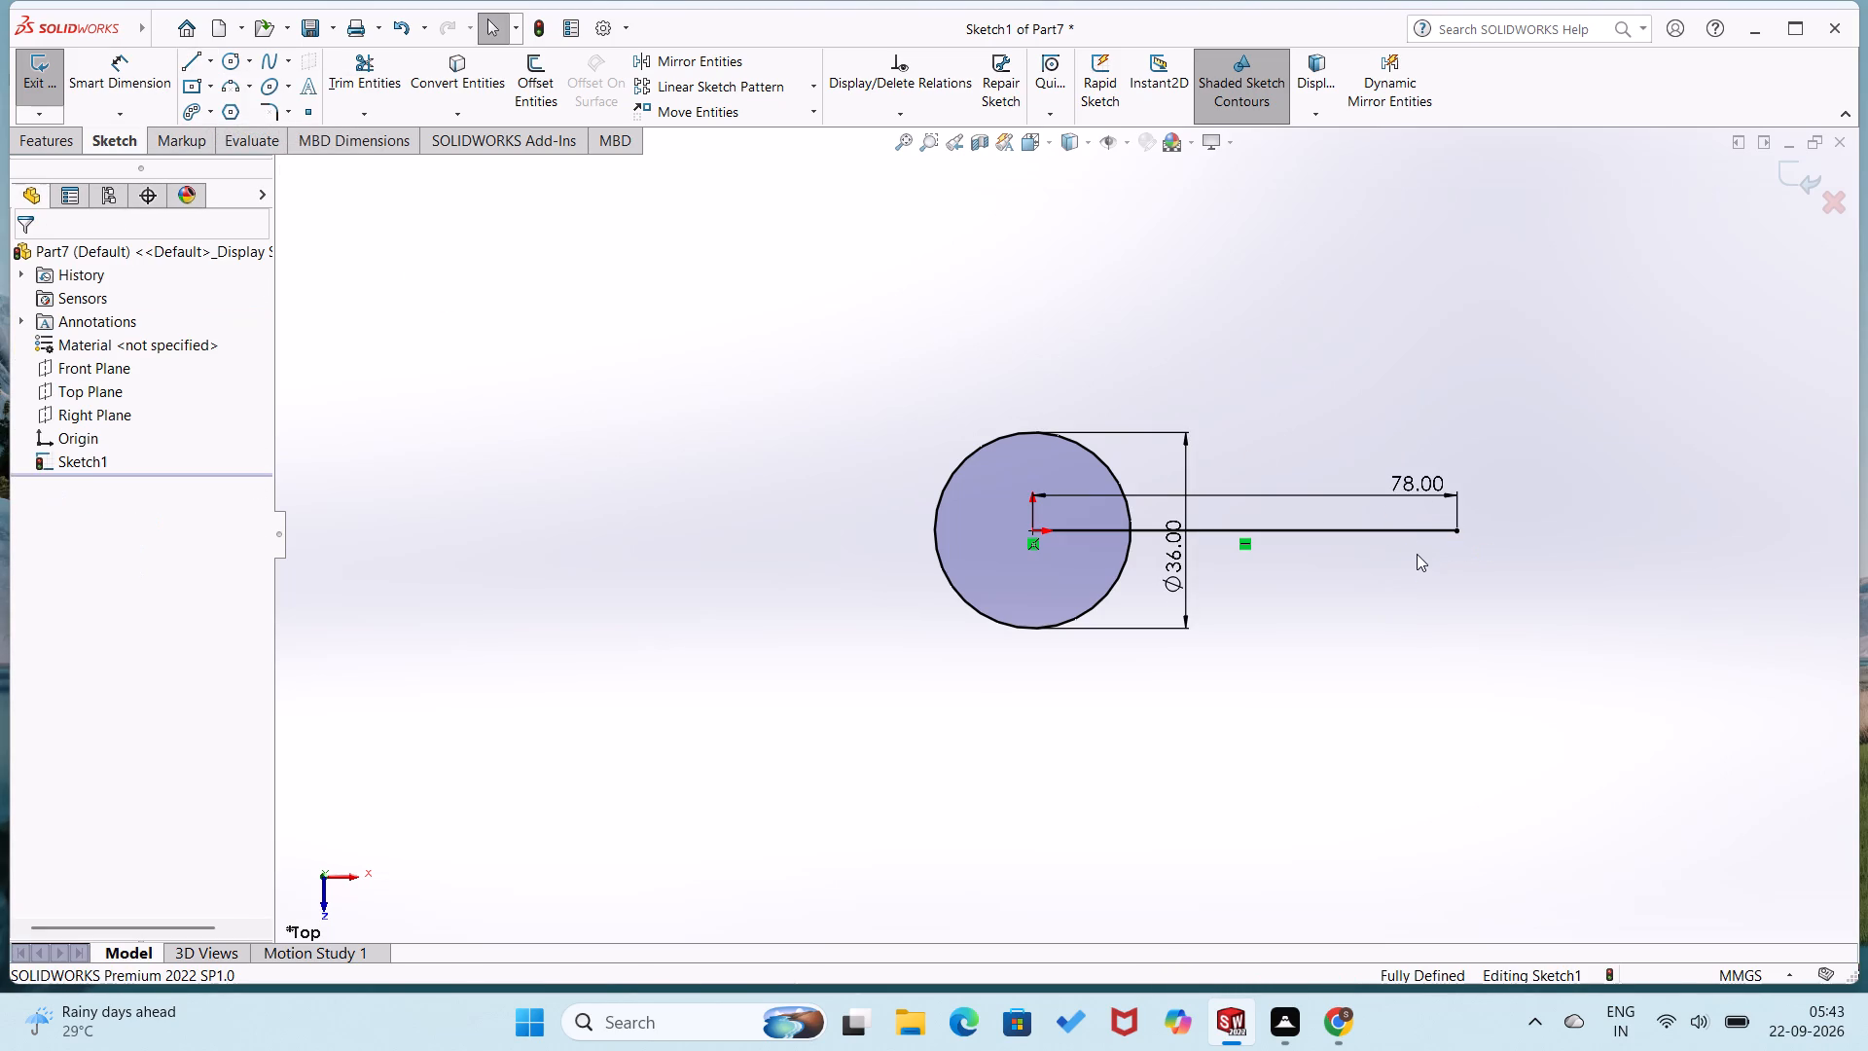
# Draw a vertical midpoint line centred on the outer end of the 78 mm horizontal line.
pyautogui.click(207, 67)
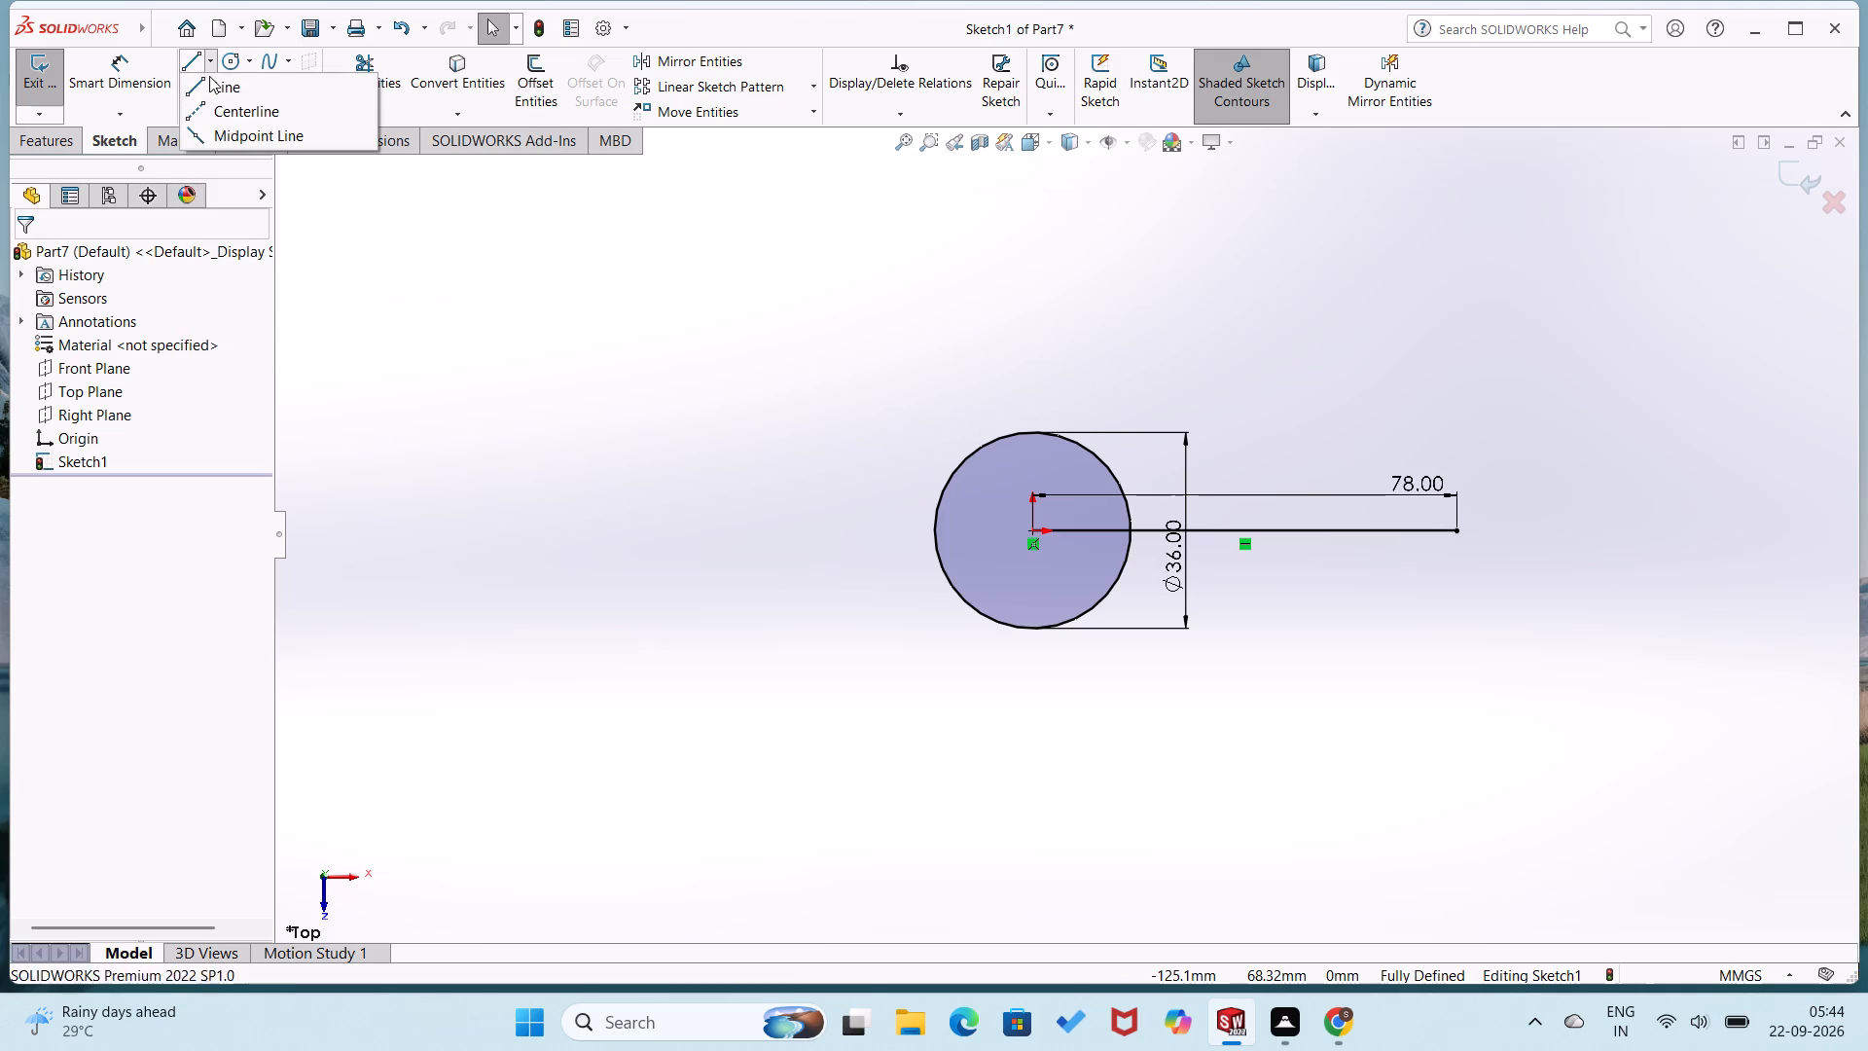
pyautogui.click(242, 146)
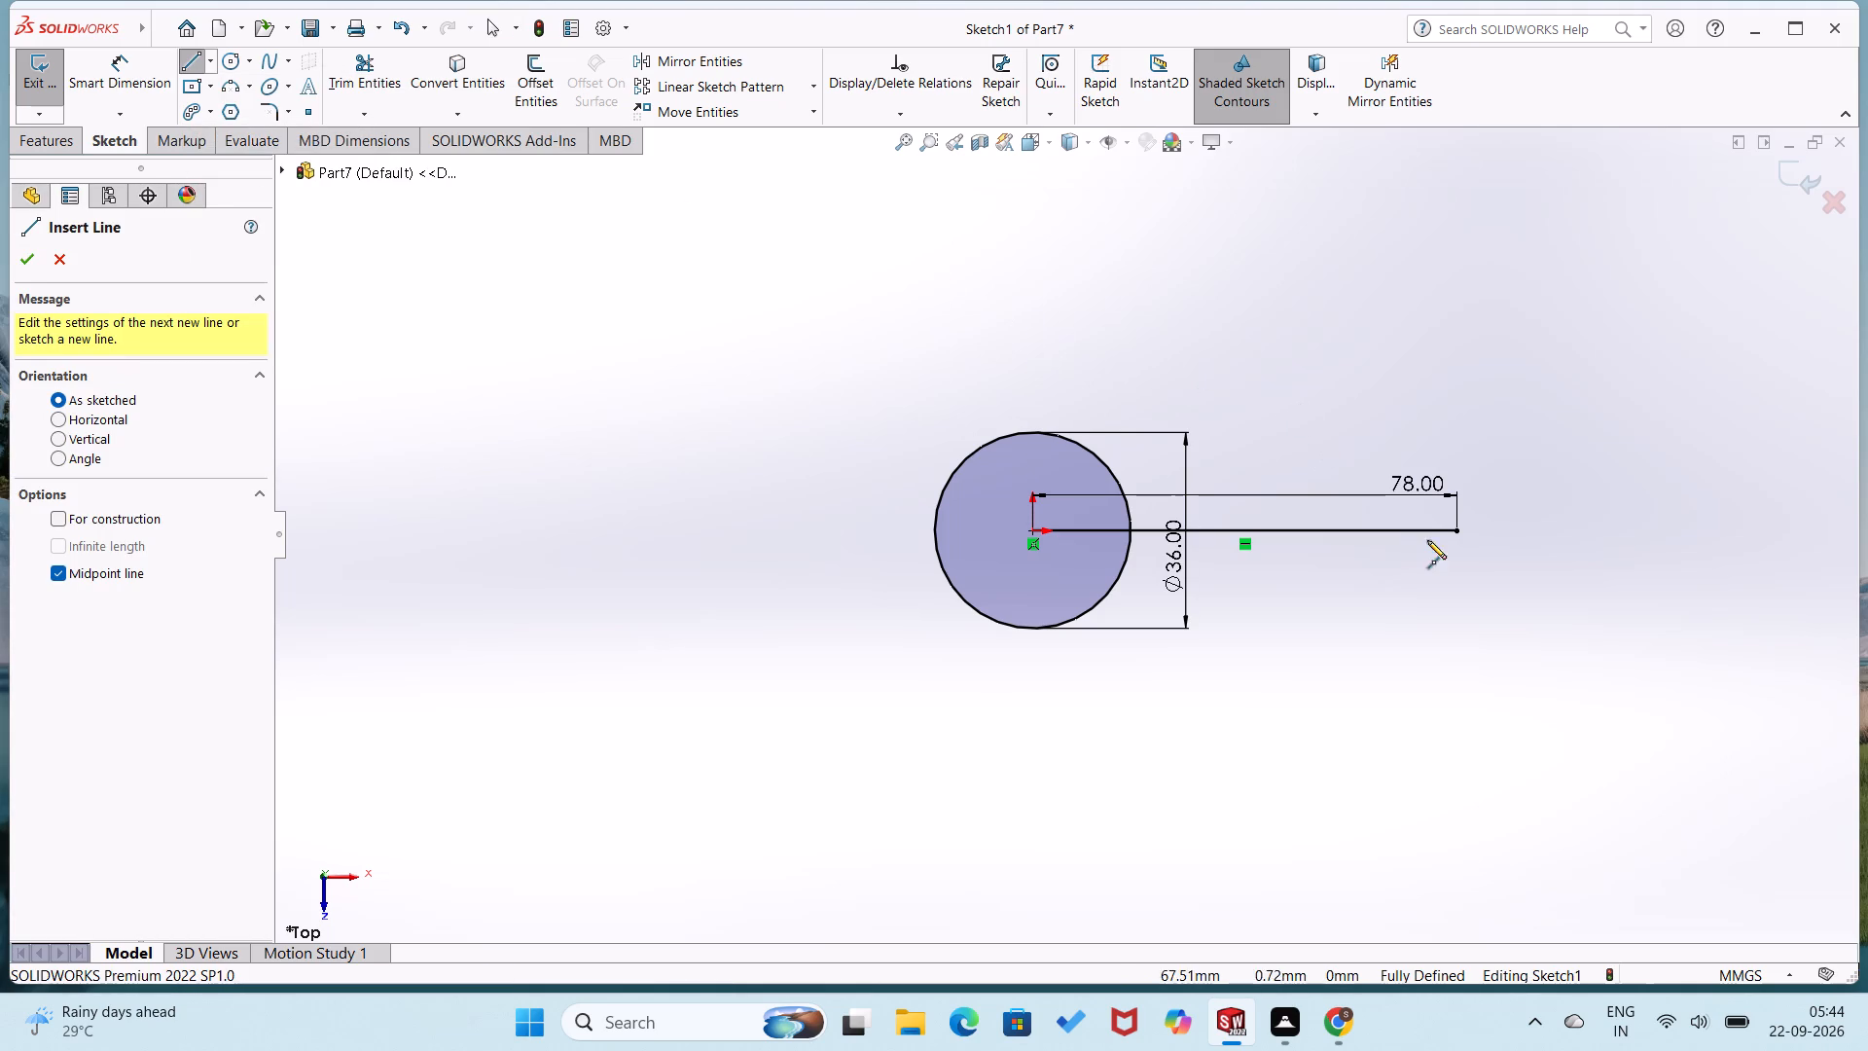
pyautogui.click(1455, 533)
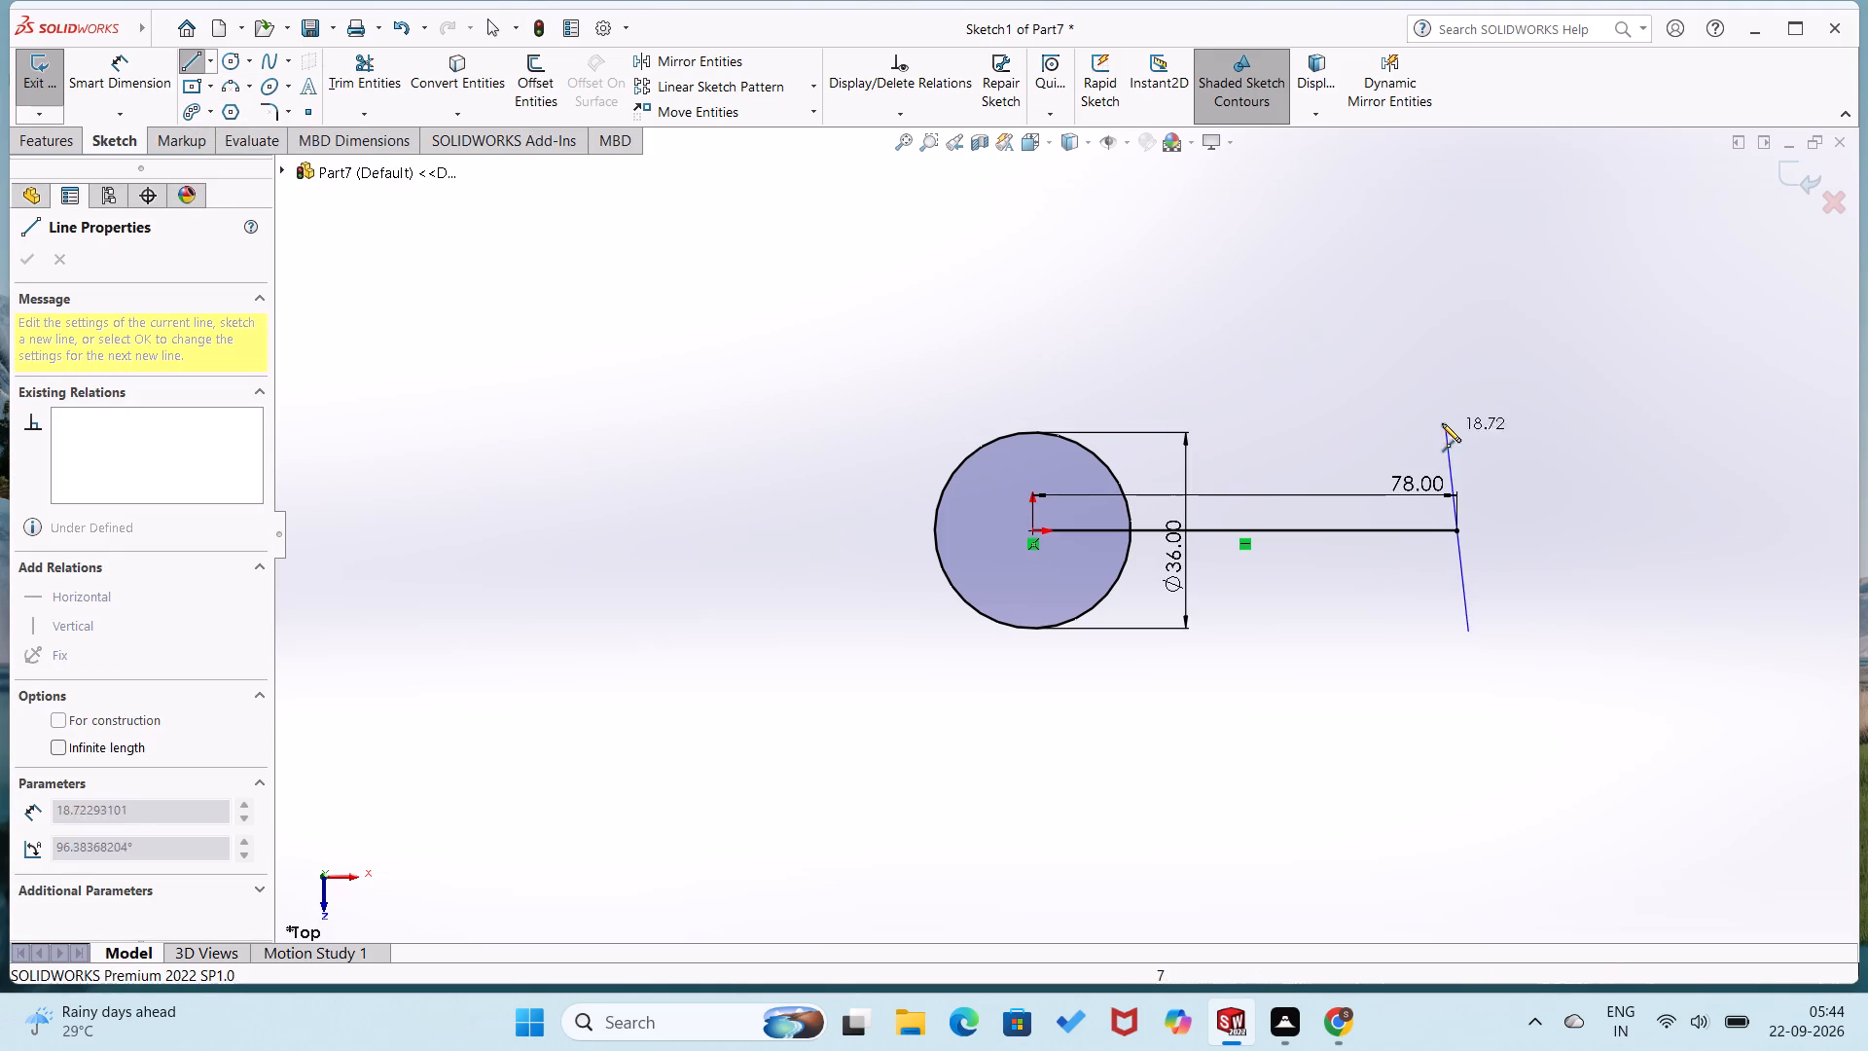
pyautogui.click(1458, 403)
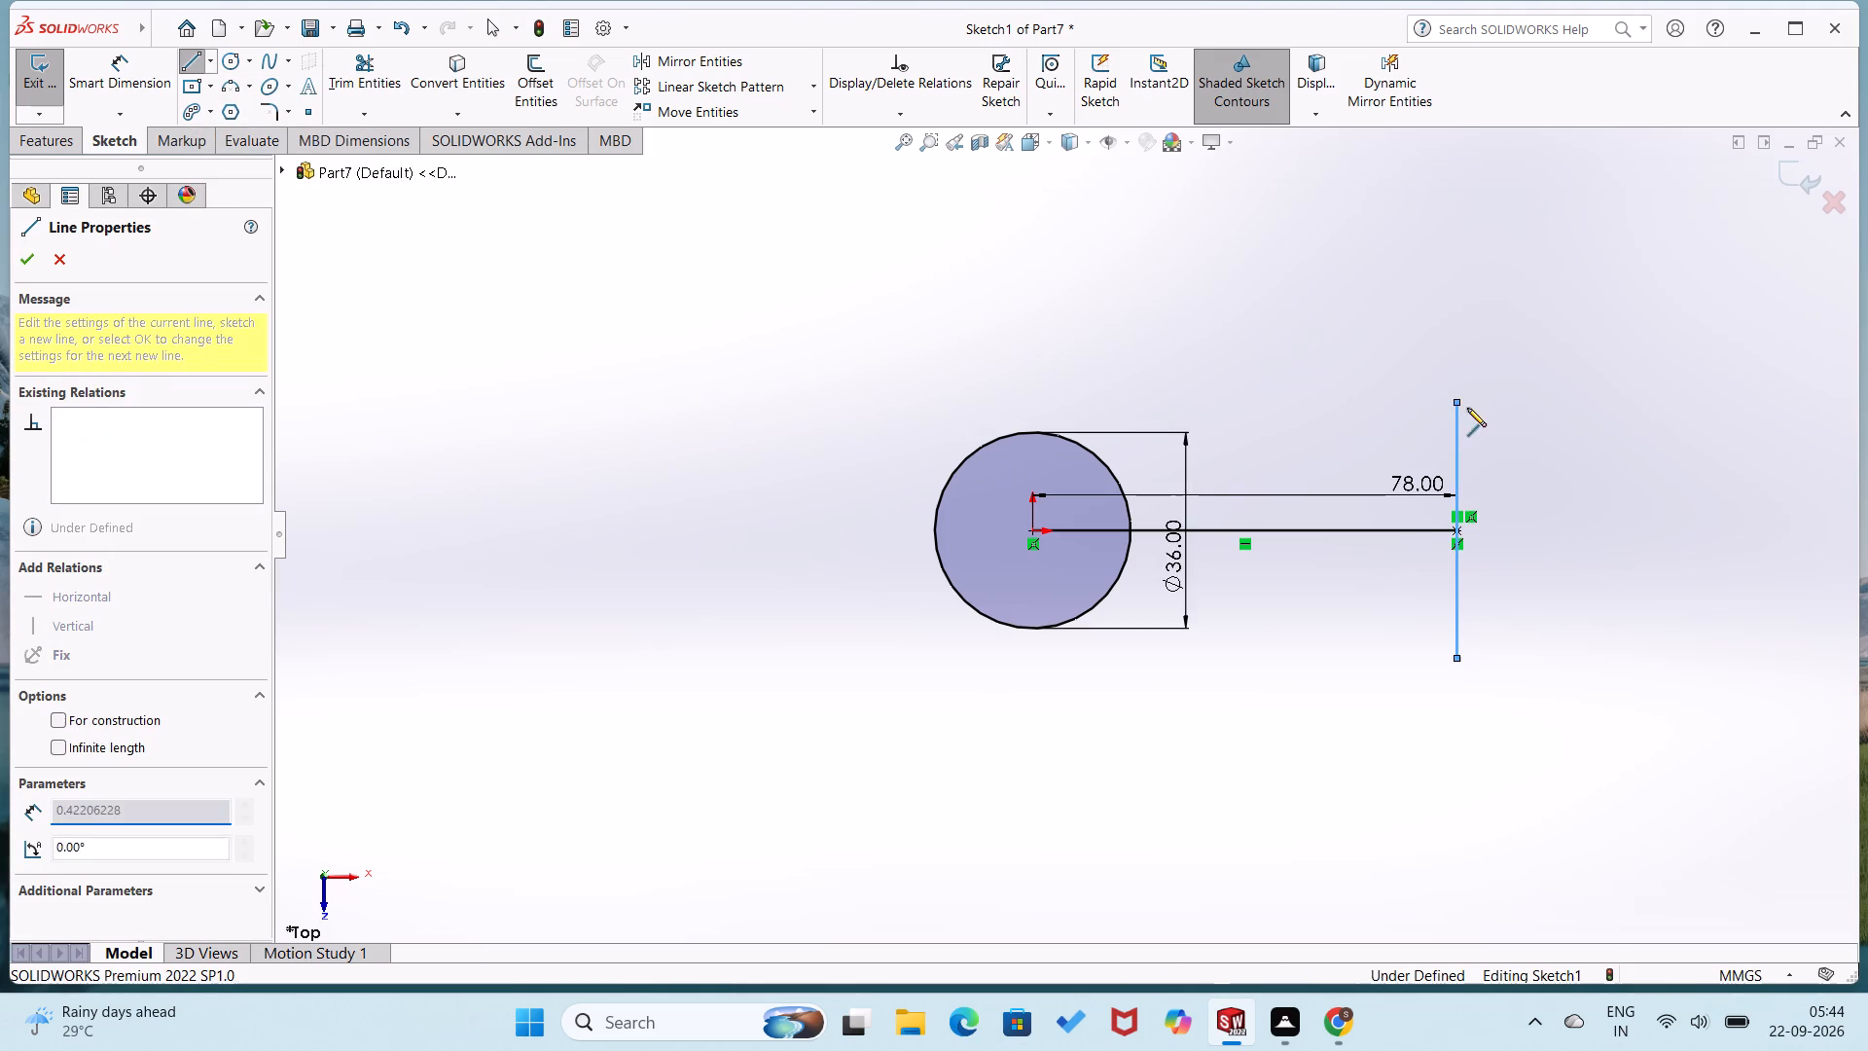
# Dimension the vertical line's length as 70 mm.
pyautogui.moveTo(1468, 410); pyautogui.dragTo(1516, 278, button='right')
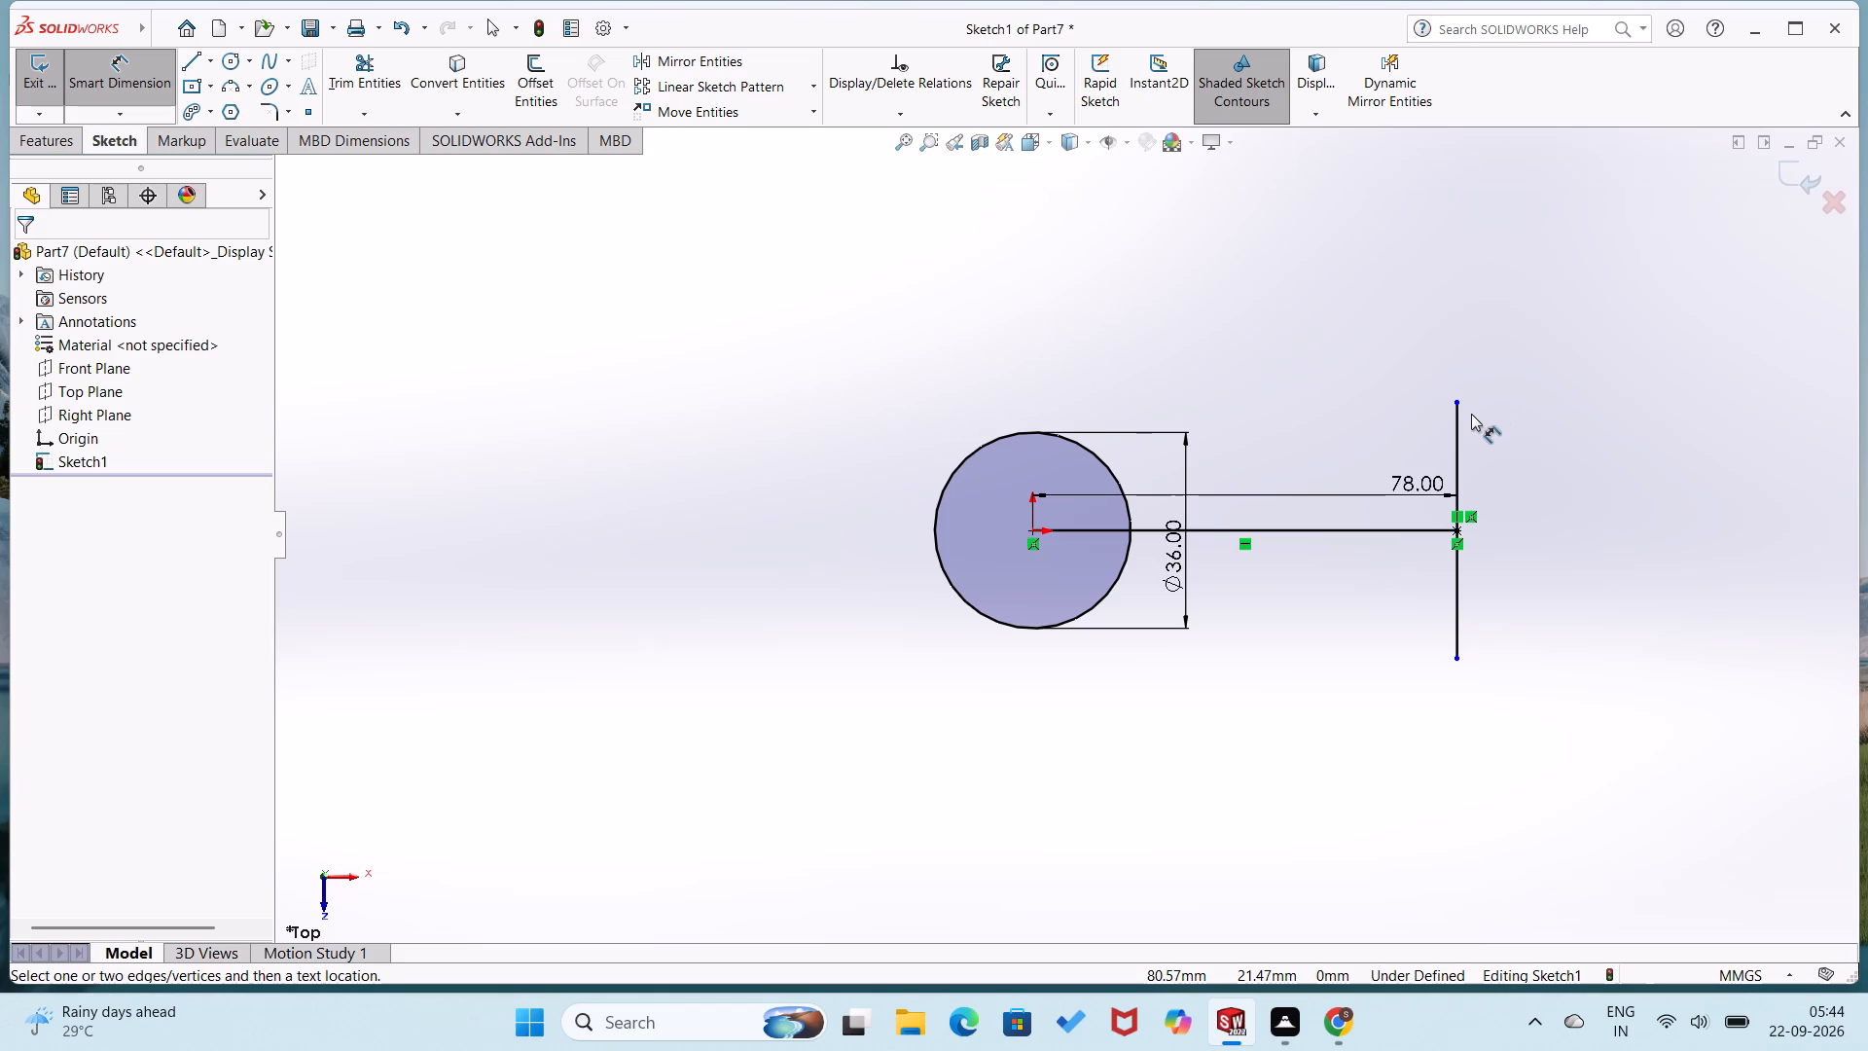
pyautogui.click(1455, 455)
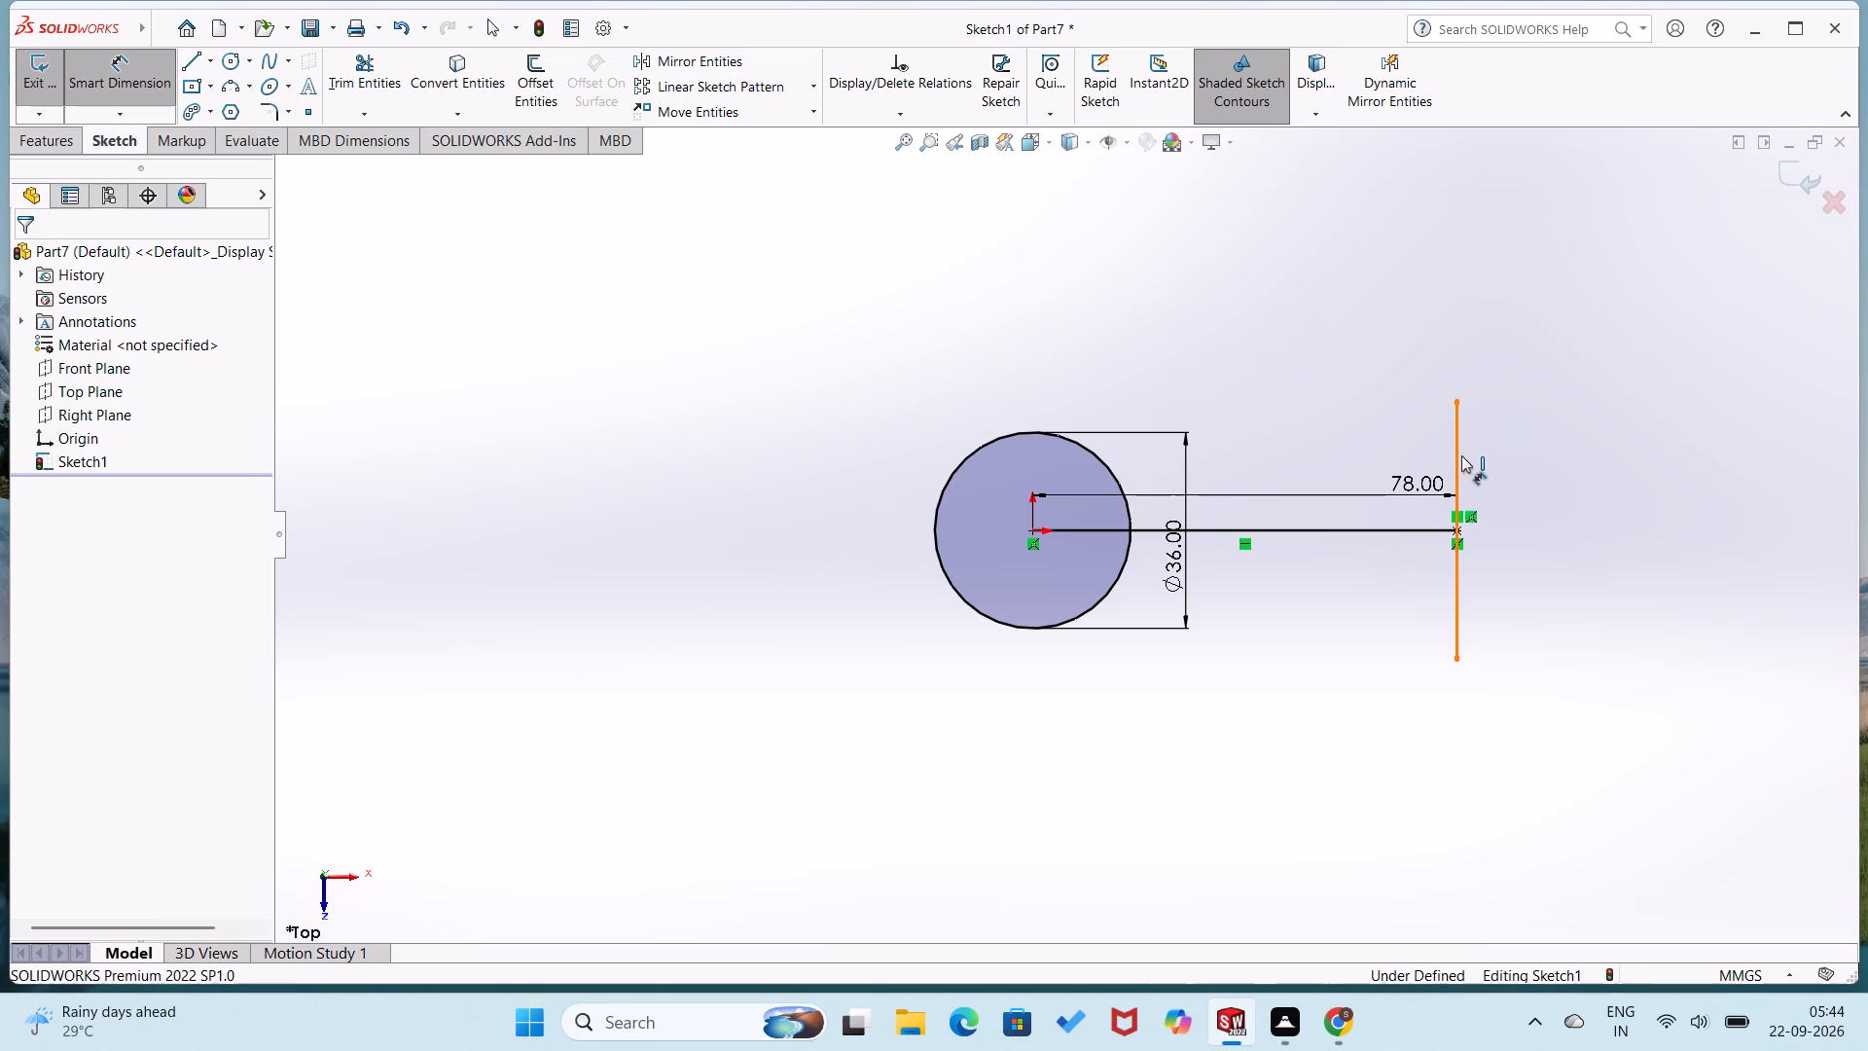
pyautogui.click(1517, 451)
pyautogui.write('70')
pyautogui.press('Return')
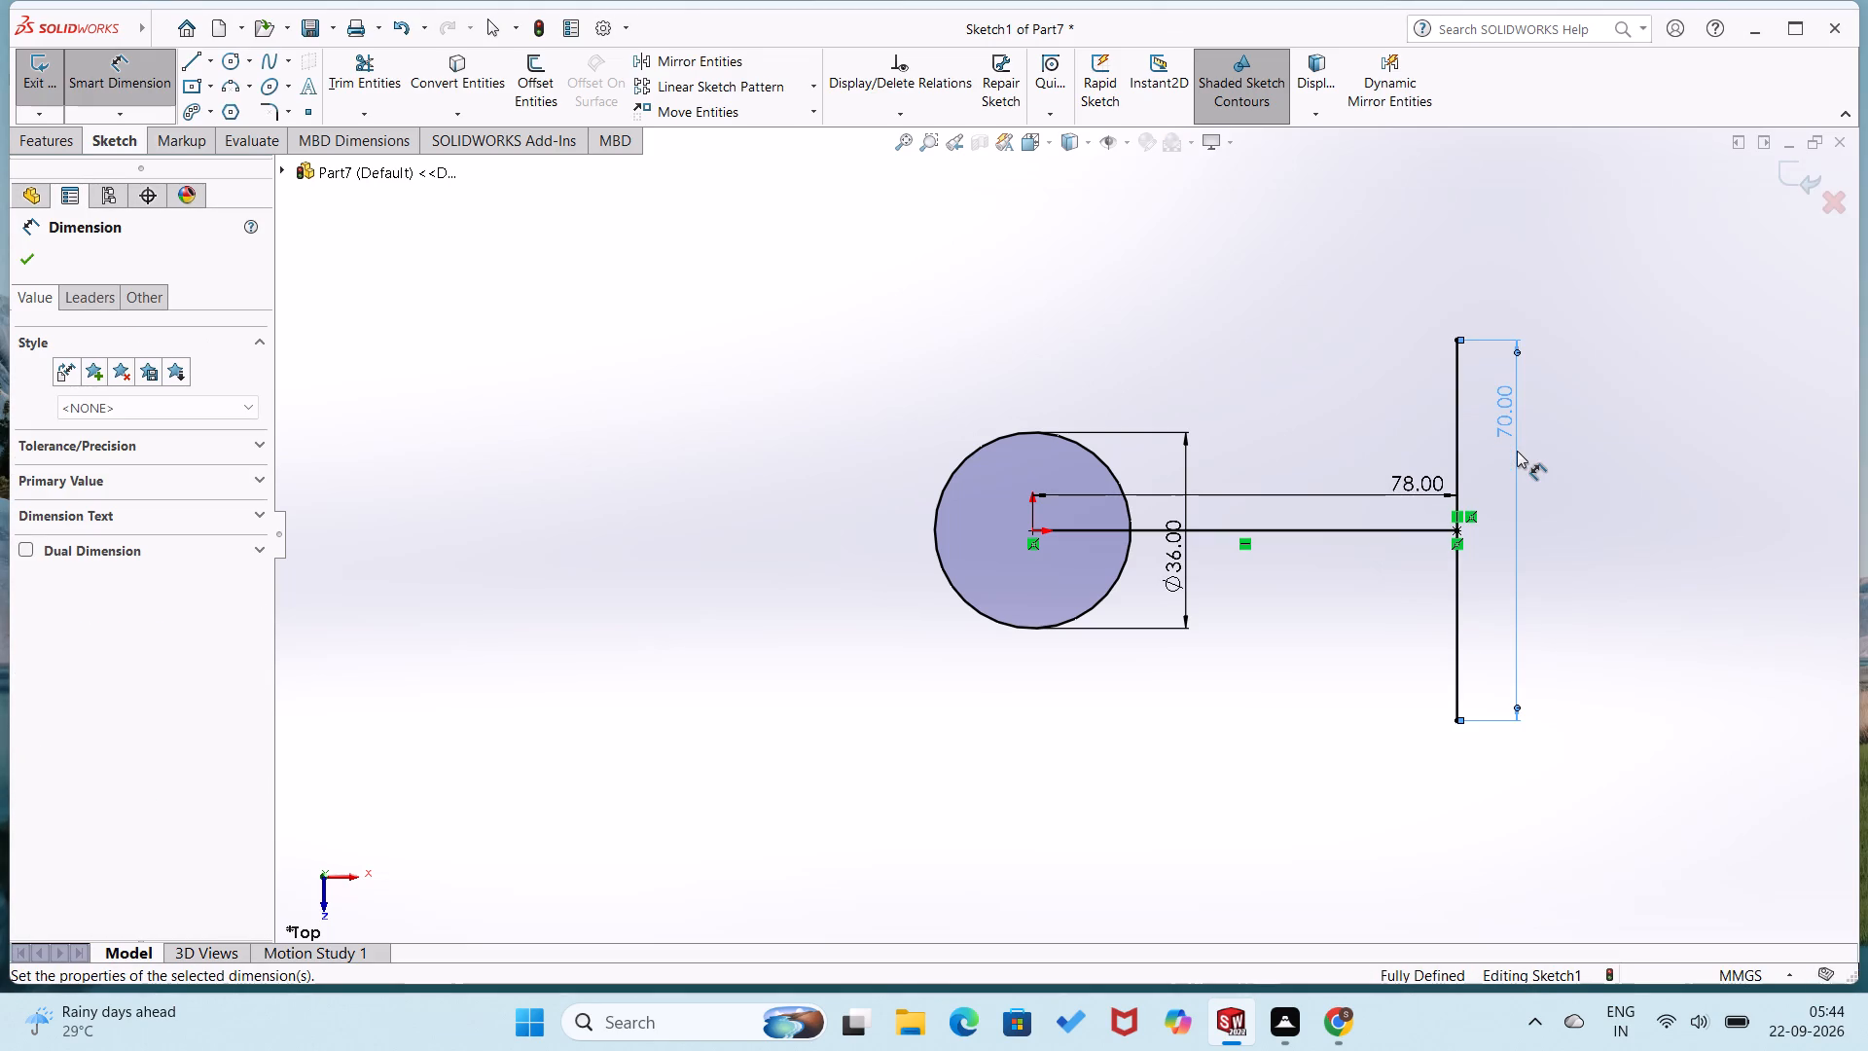
pyautogui.click(1383, 361)
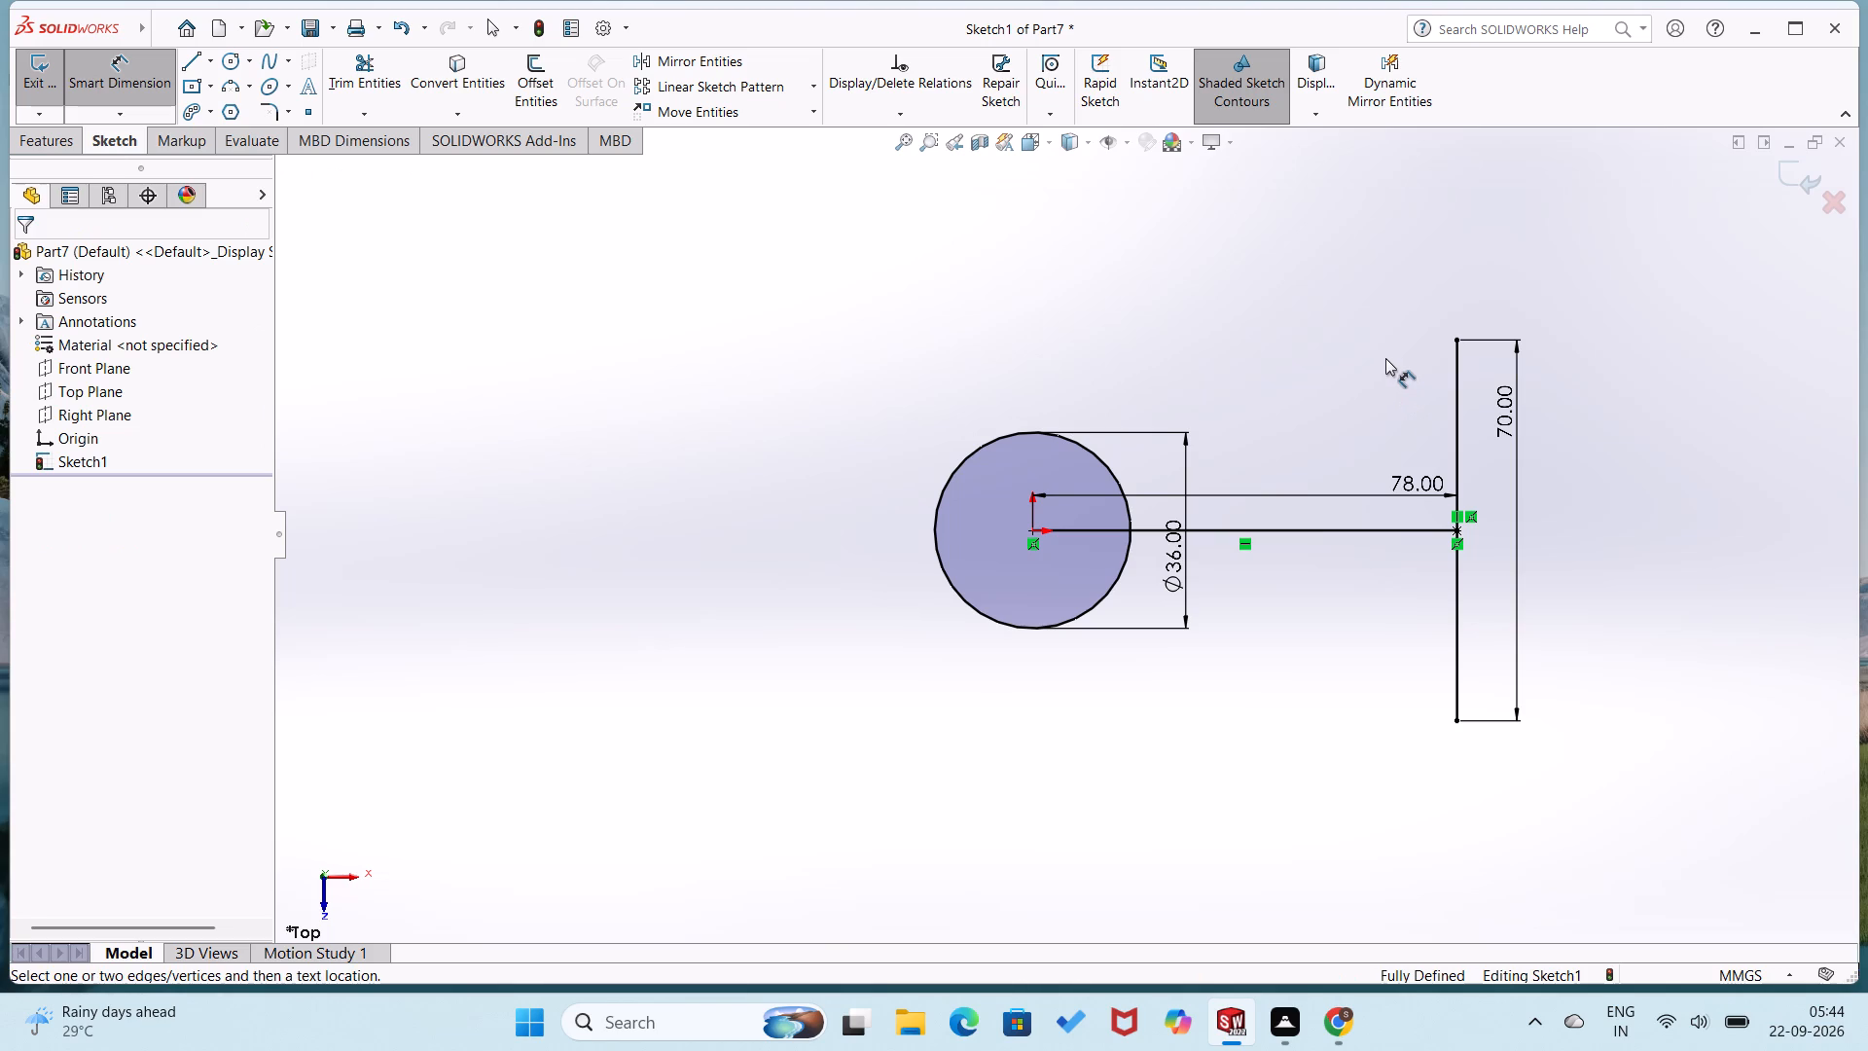
# Draw two slanted lines joining the circle's top and bottom quadrant points to the vertical line's upper and lower ends.
pyautogui.moveTo(1385, 358); pyautogui.dragTo(1081, 446, button='right')
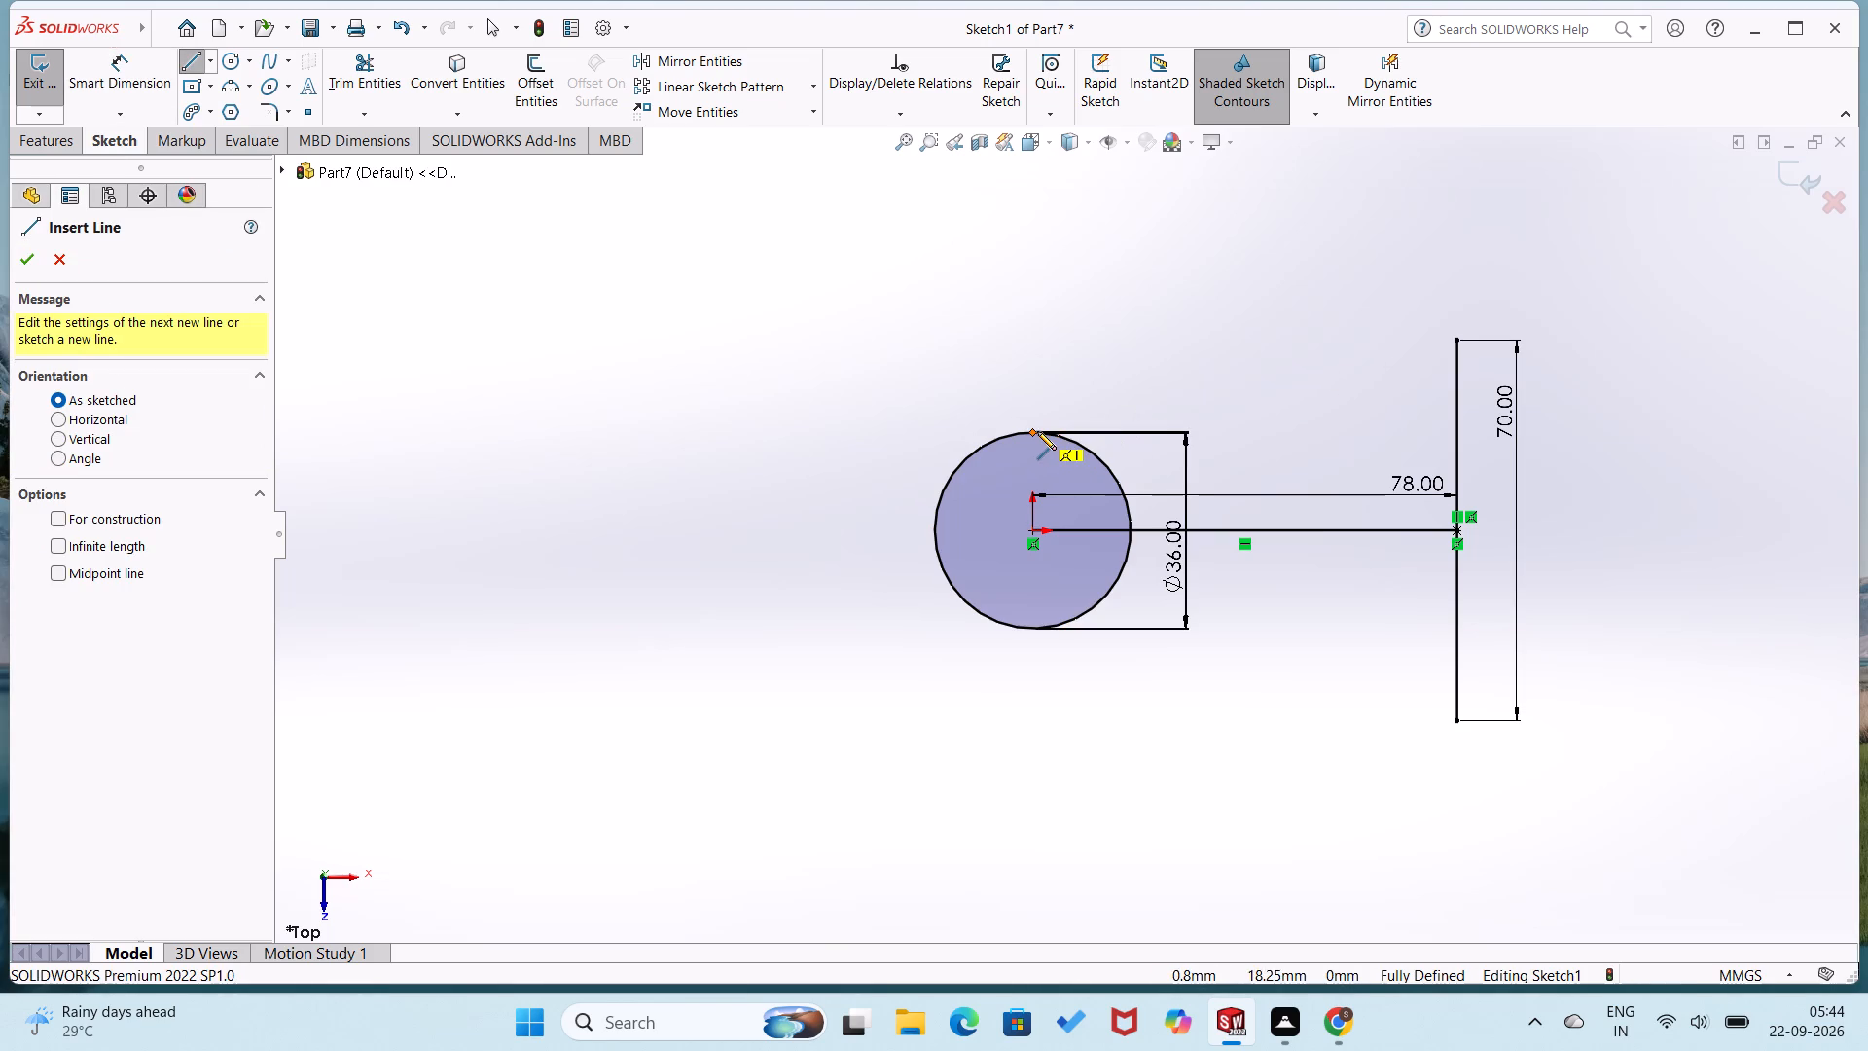
pyautogui.click(1034, 431)
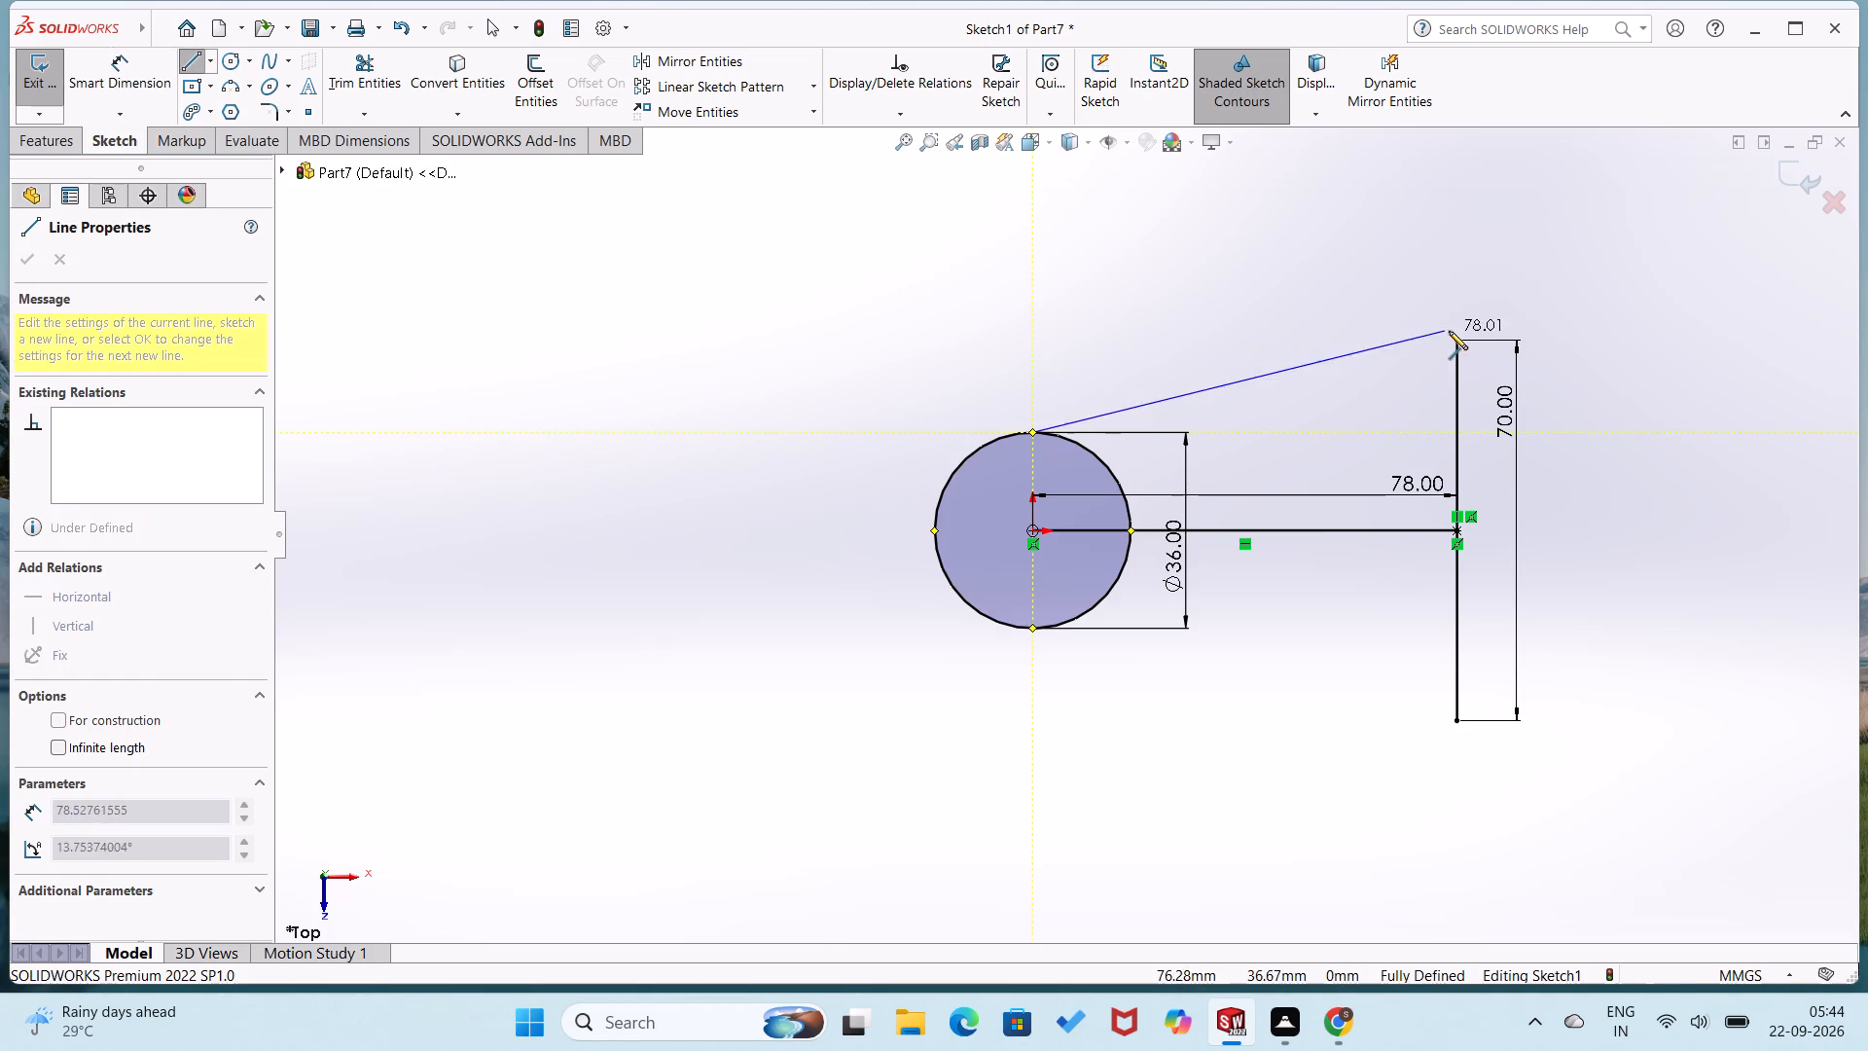
pyautogui.click(1459, 340)
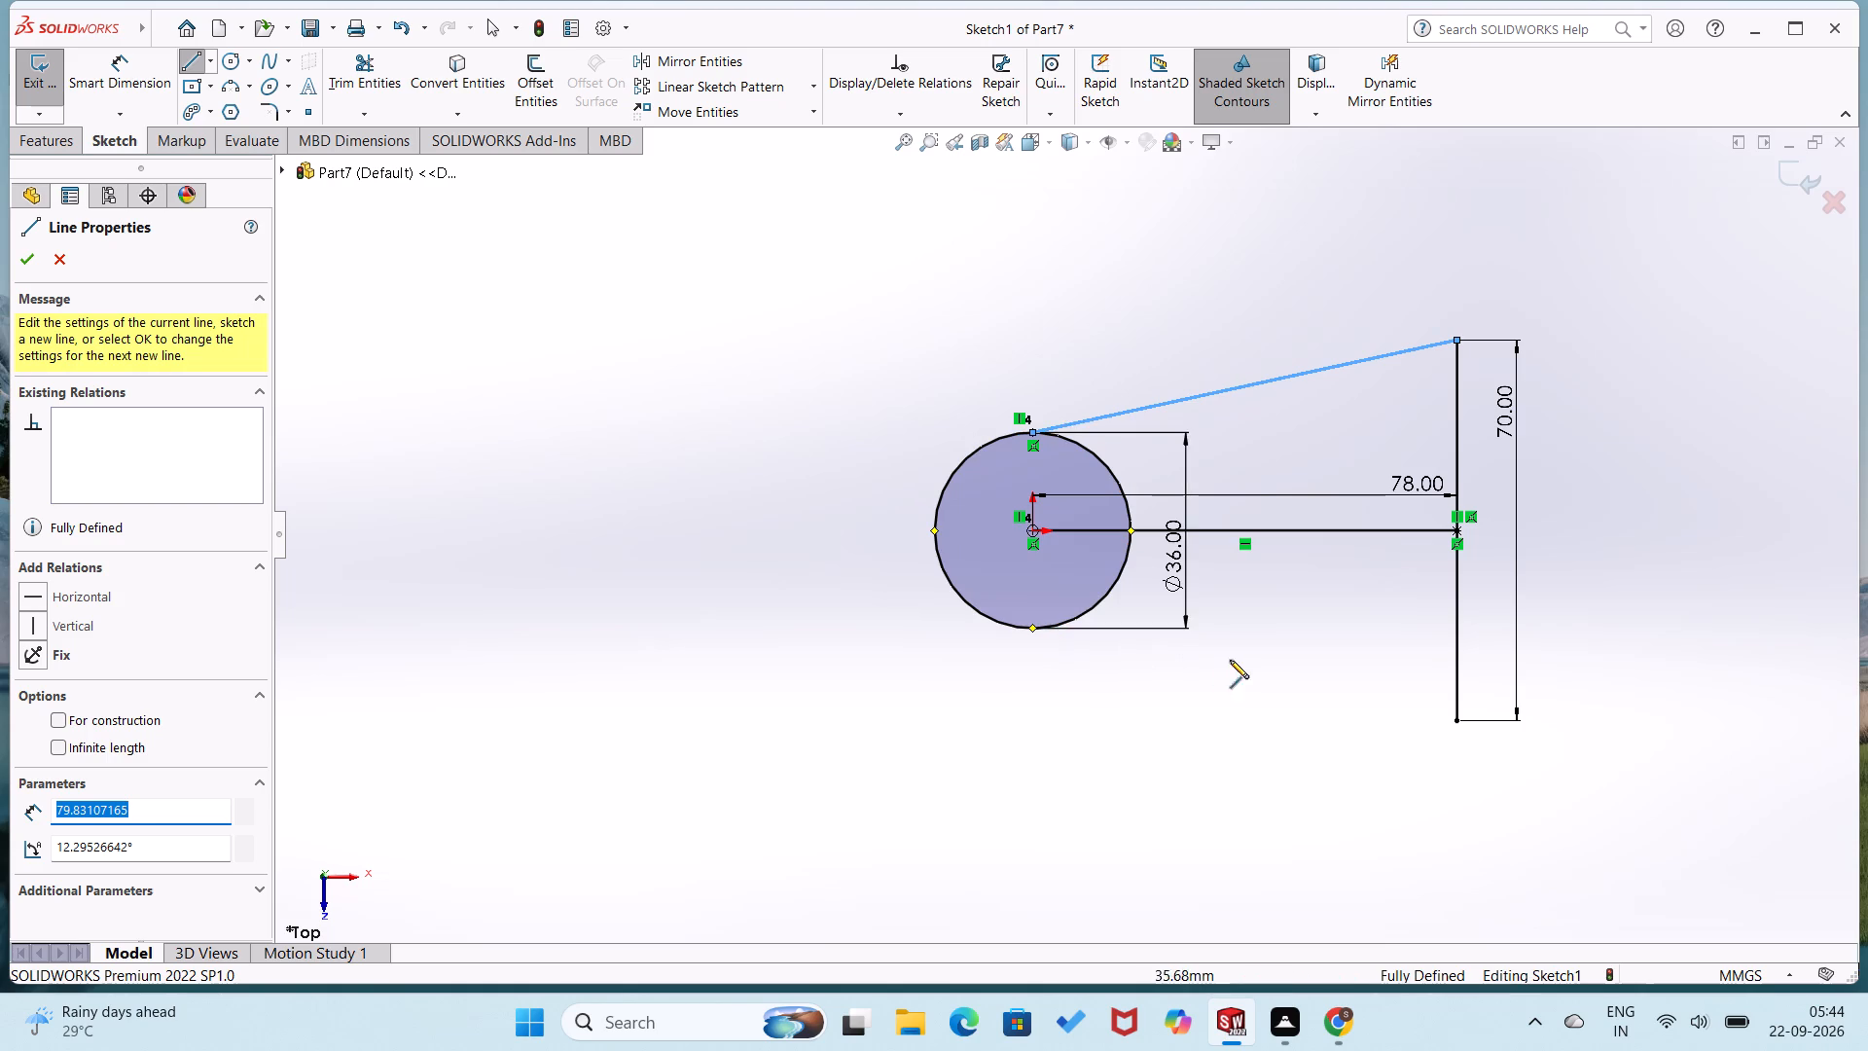
pyautogui.click(1455, 718)
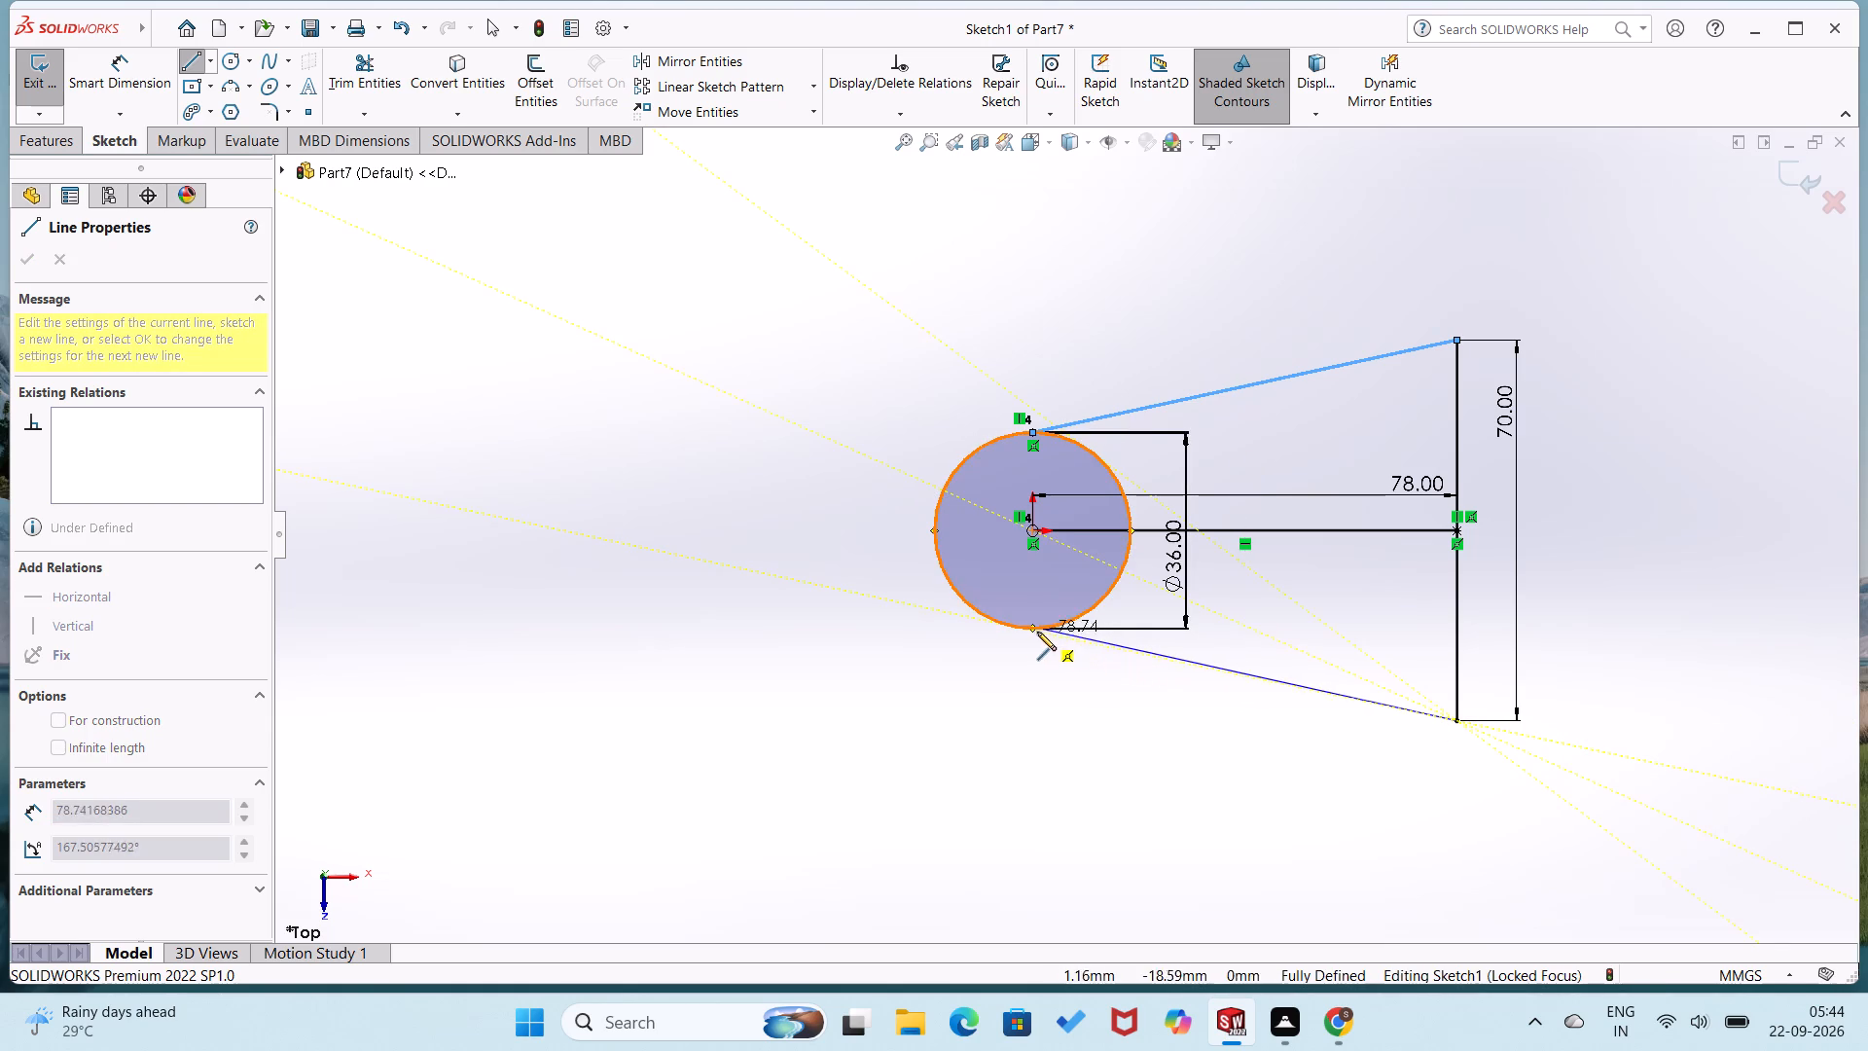
pyautogui.click(1032, 629)
pyautogui.moveTo(888, 664); pyautogui.dragTo(873, 518, button='right')
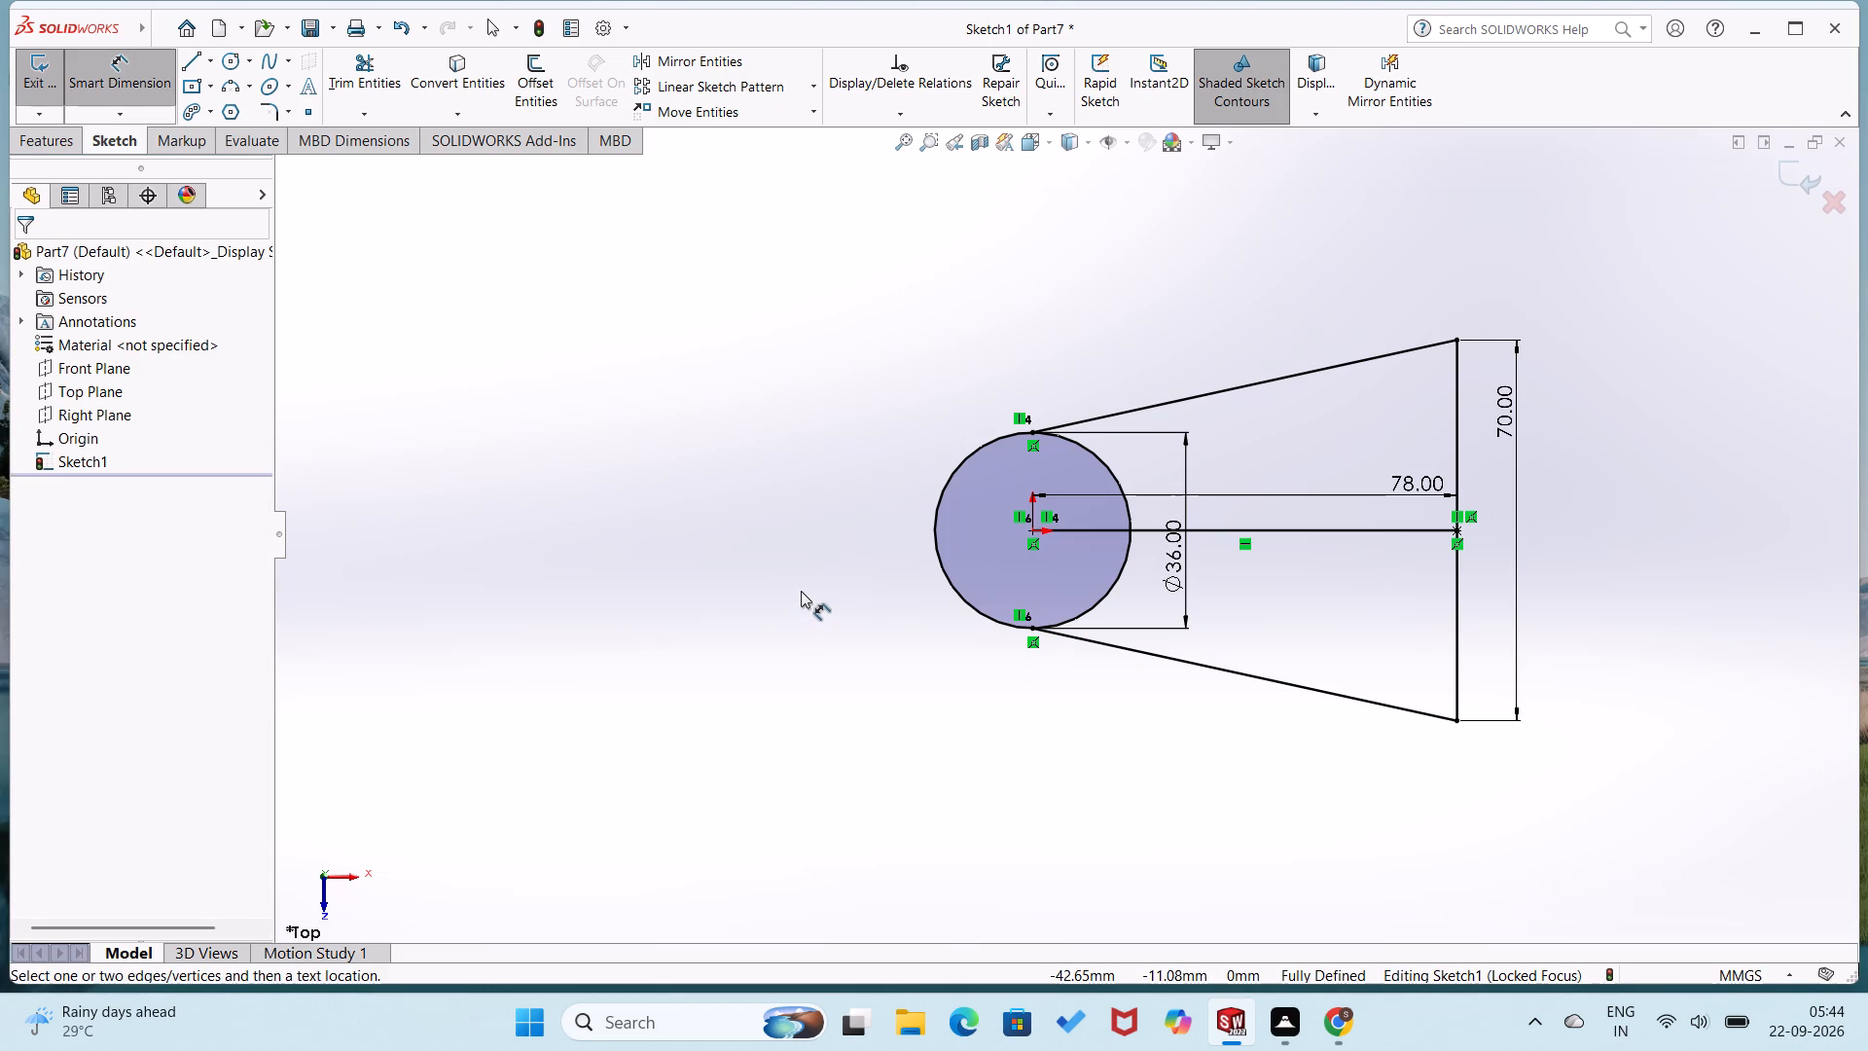
pyautogui.press('Escape')
# Delete the horizontal line between the circle's centre and the vertical line.
pyautogui.click(1307, 525)
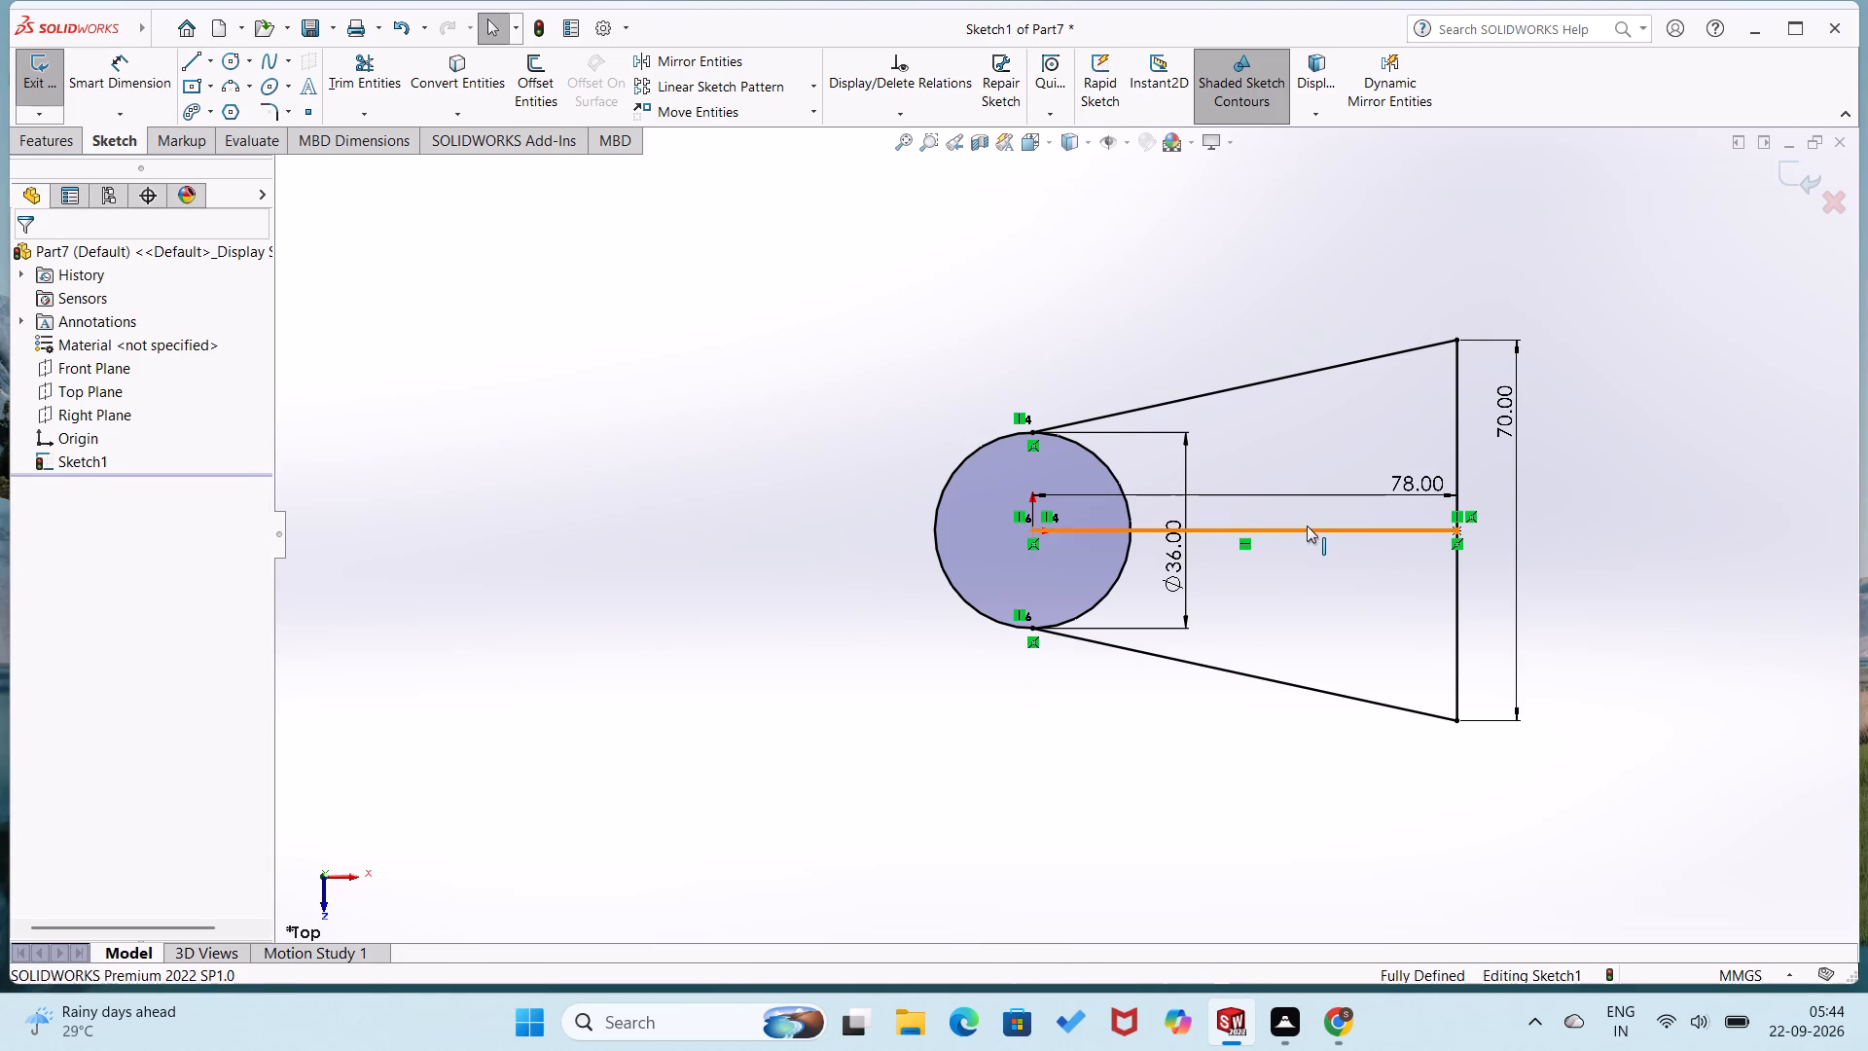
pyautogui.press('Delete')
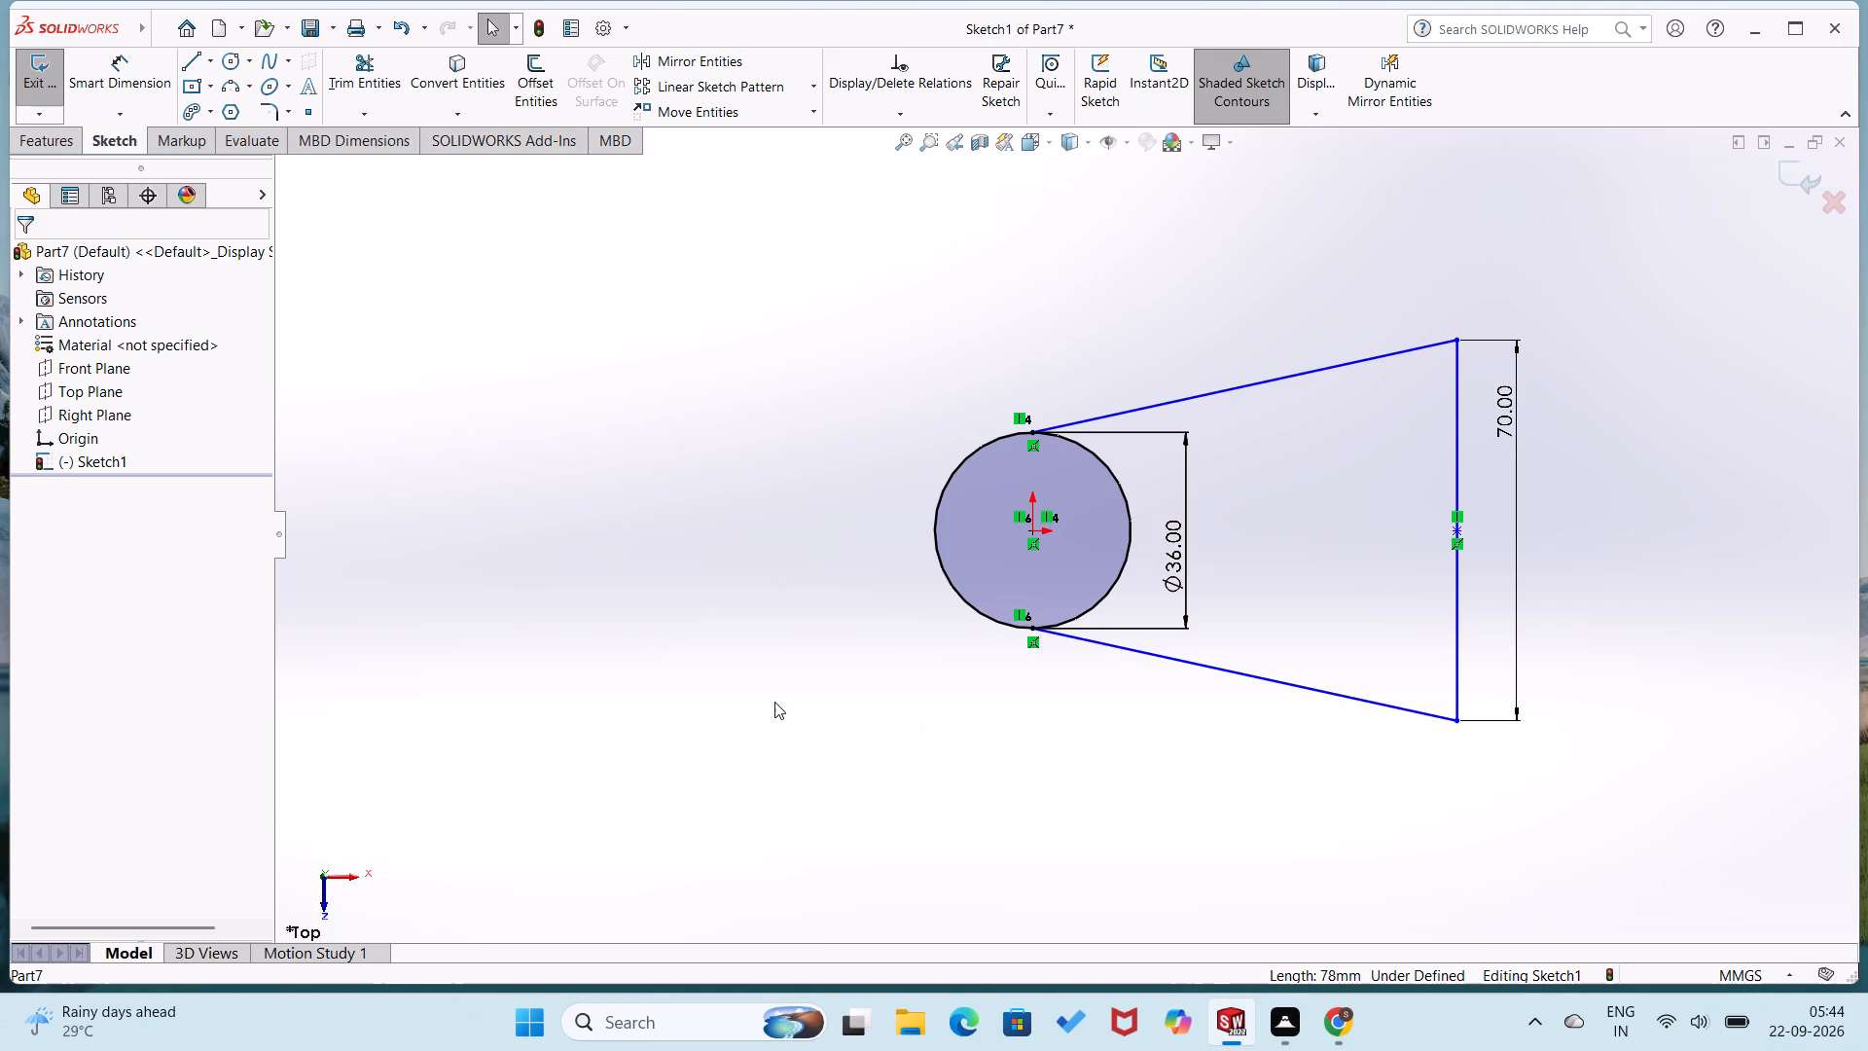
# Dimension the horizontal distance from the circle's centre to the vertical line's midpoint as 78 mm.
pyautogui.moveTo(696, 575); pyautogui.dragTo(765, 395, button='right')
pyautogui.moveTo(646, 528); pyautogui.dragTo(770, 125, button='right')
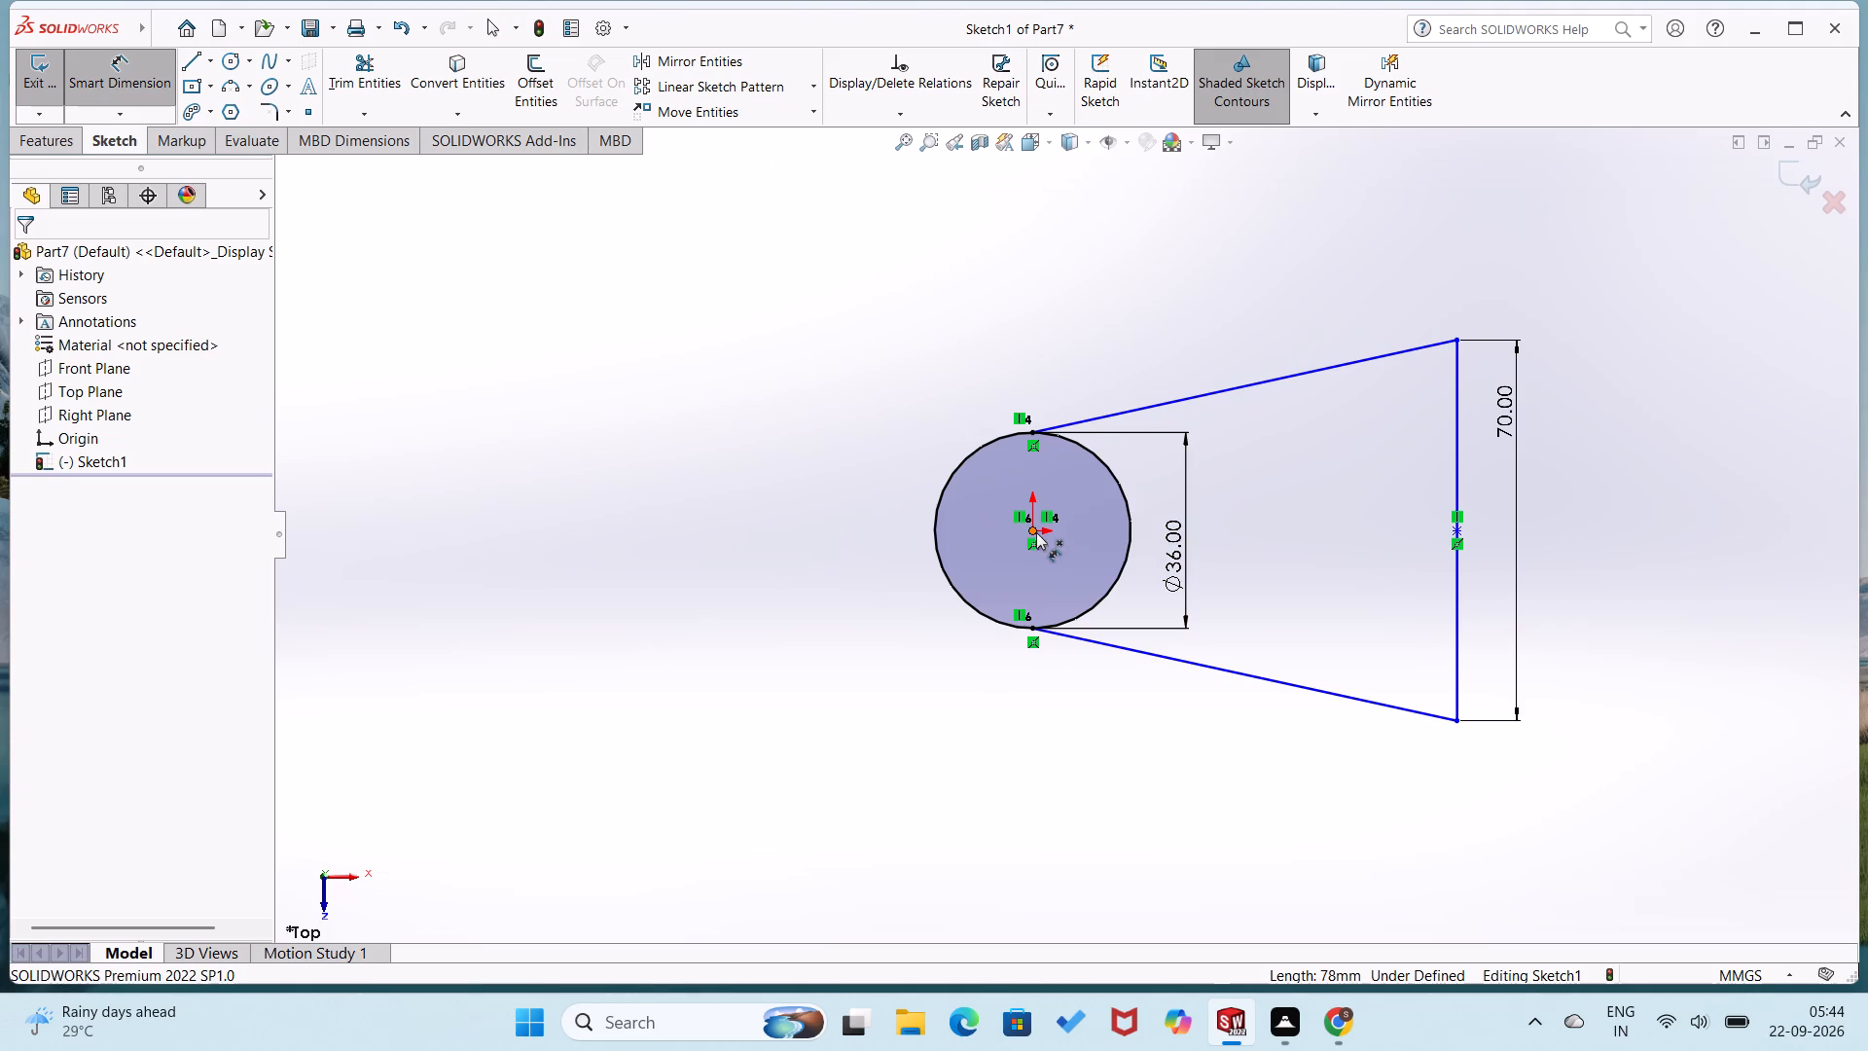
pyautogui.click(1034, 530)
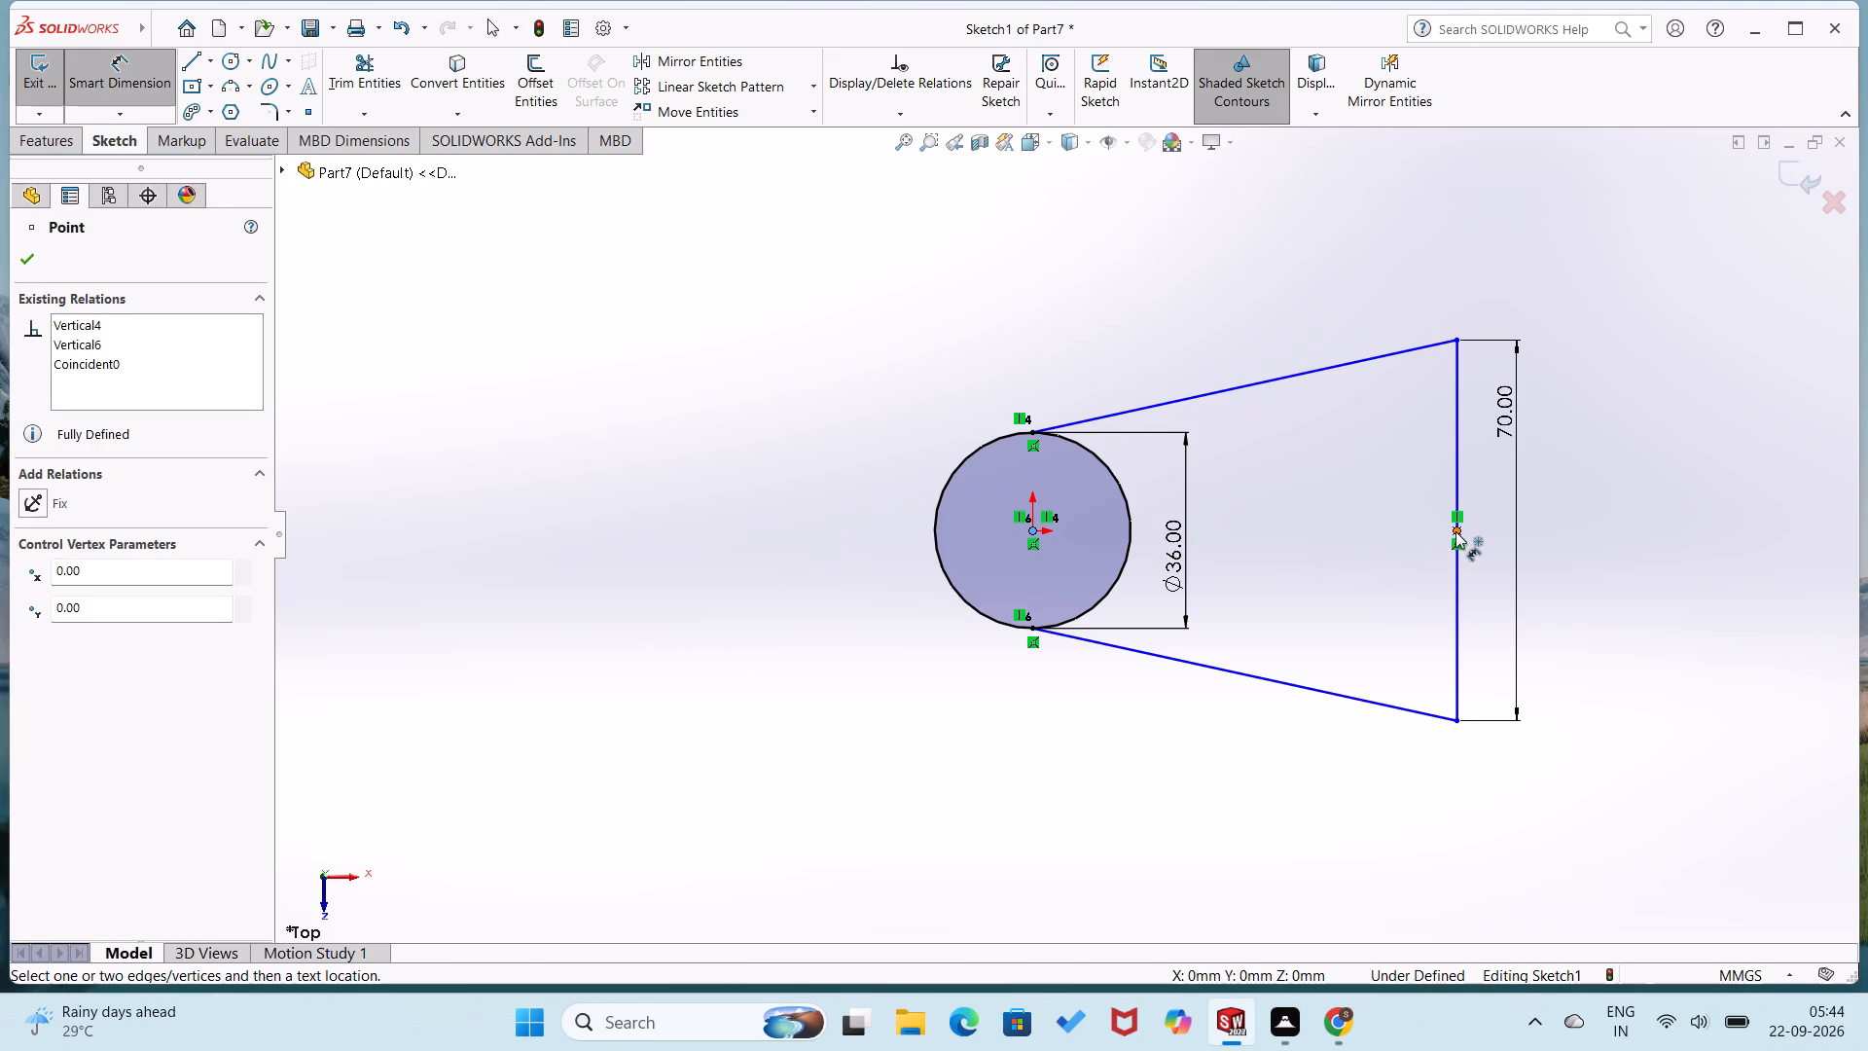
pyautogui.click(1455, 531)
pyautogui.click(1292, 740)
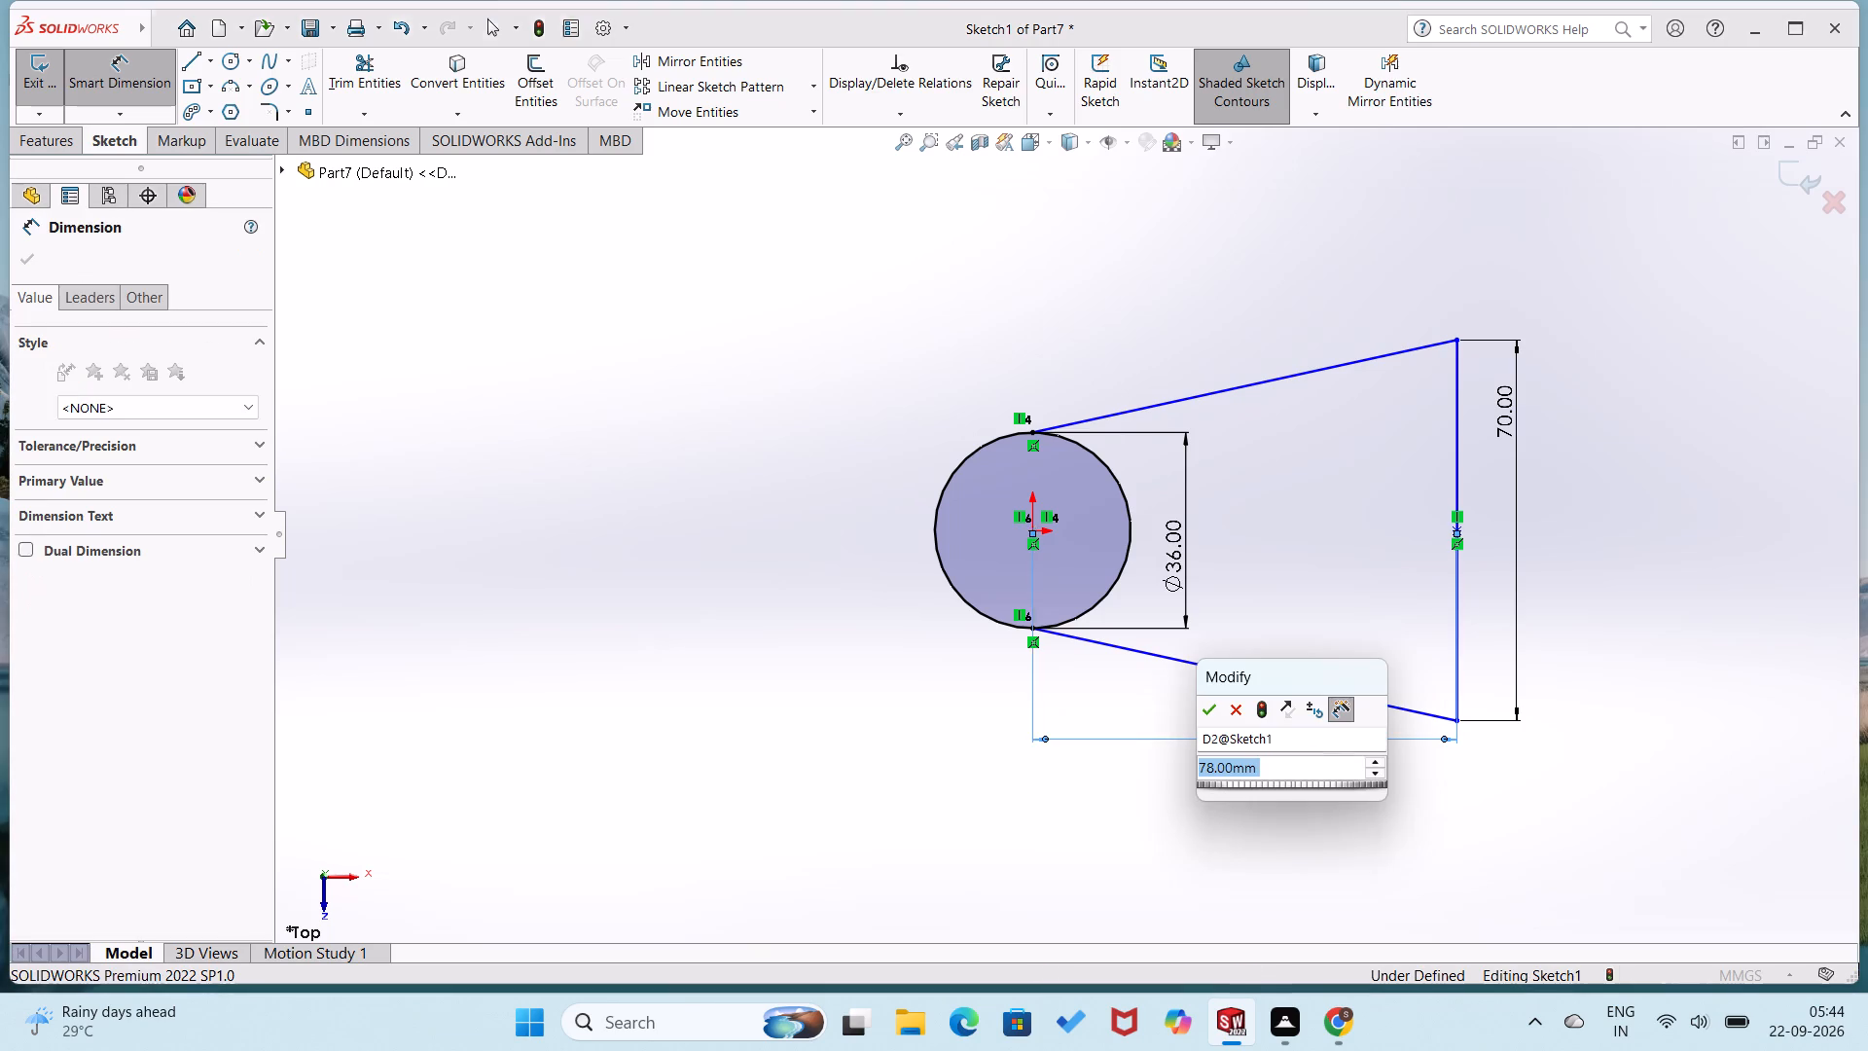
pyautogui.click(1217, 710)
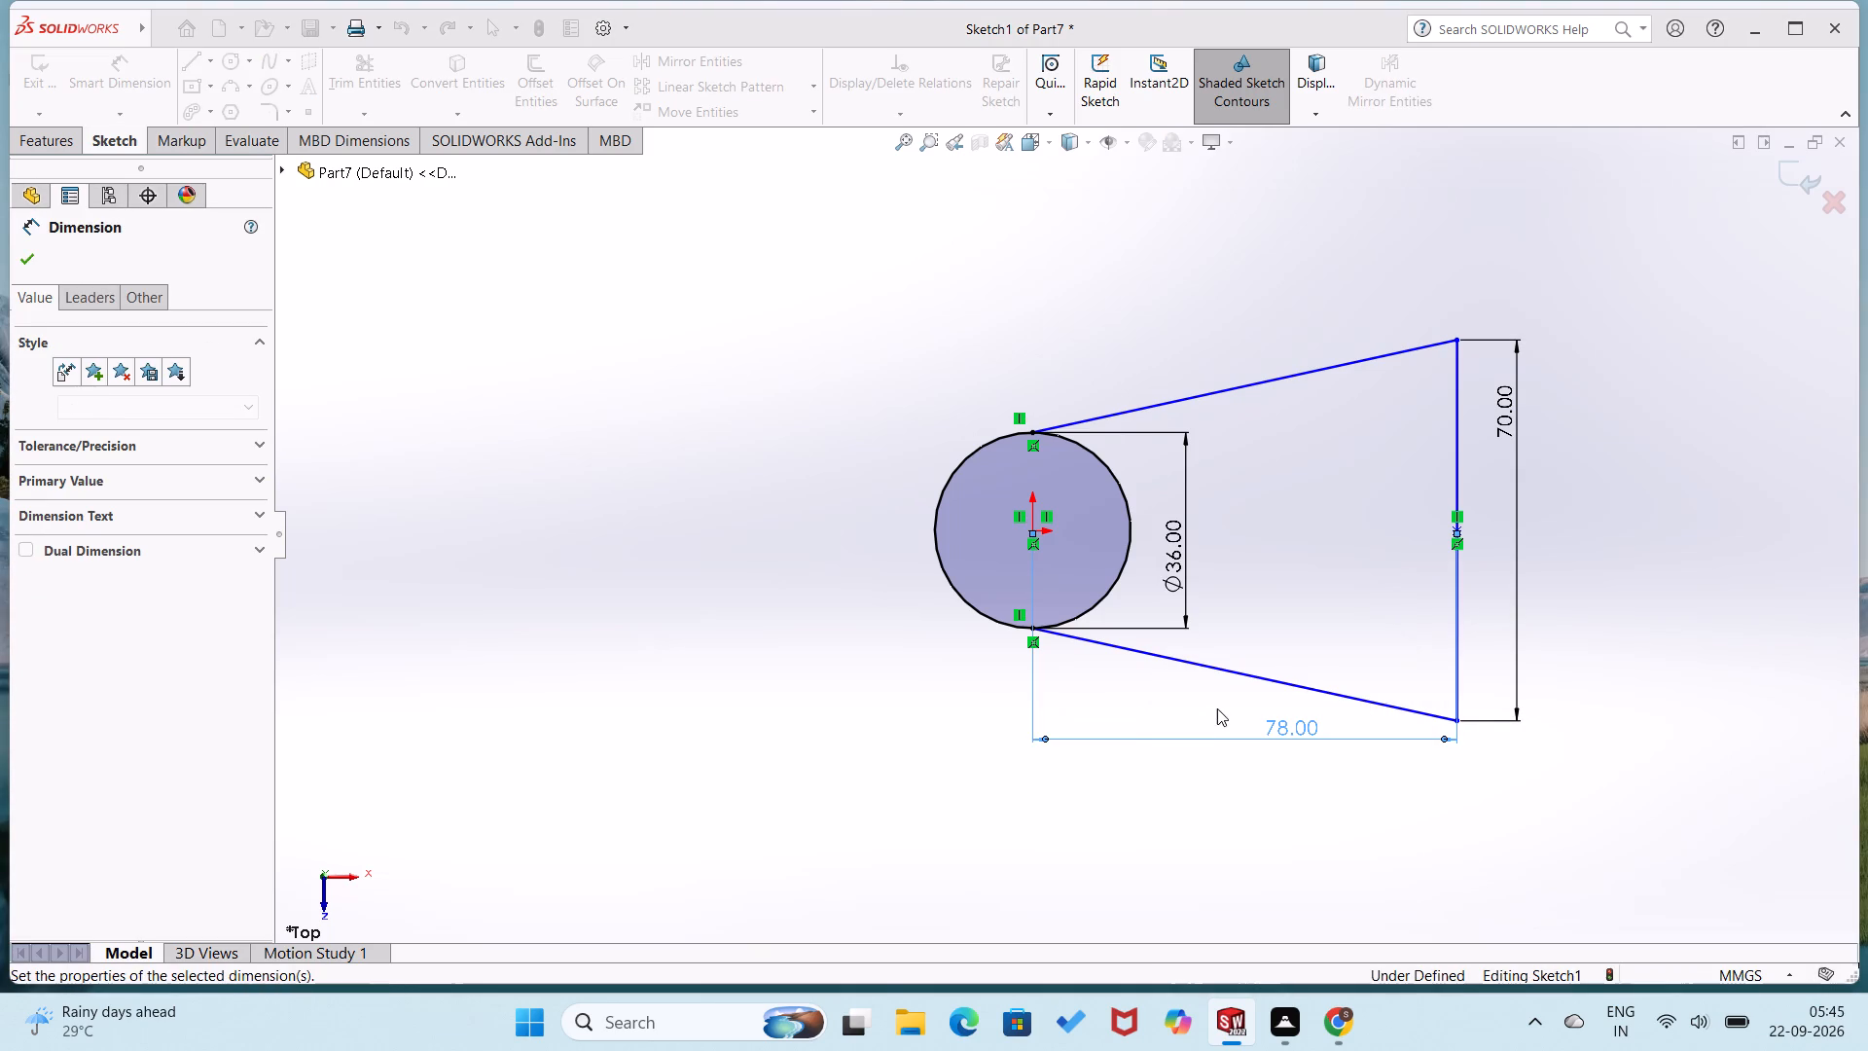
pyautogui.click(916, 616)
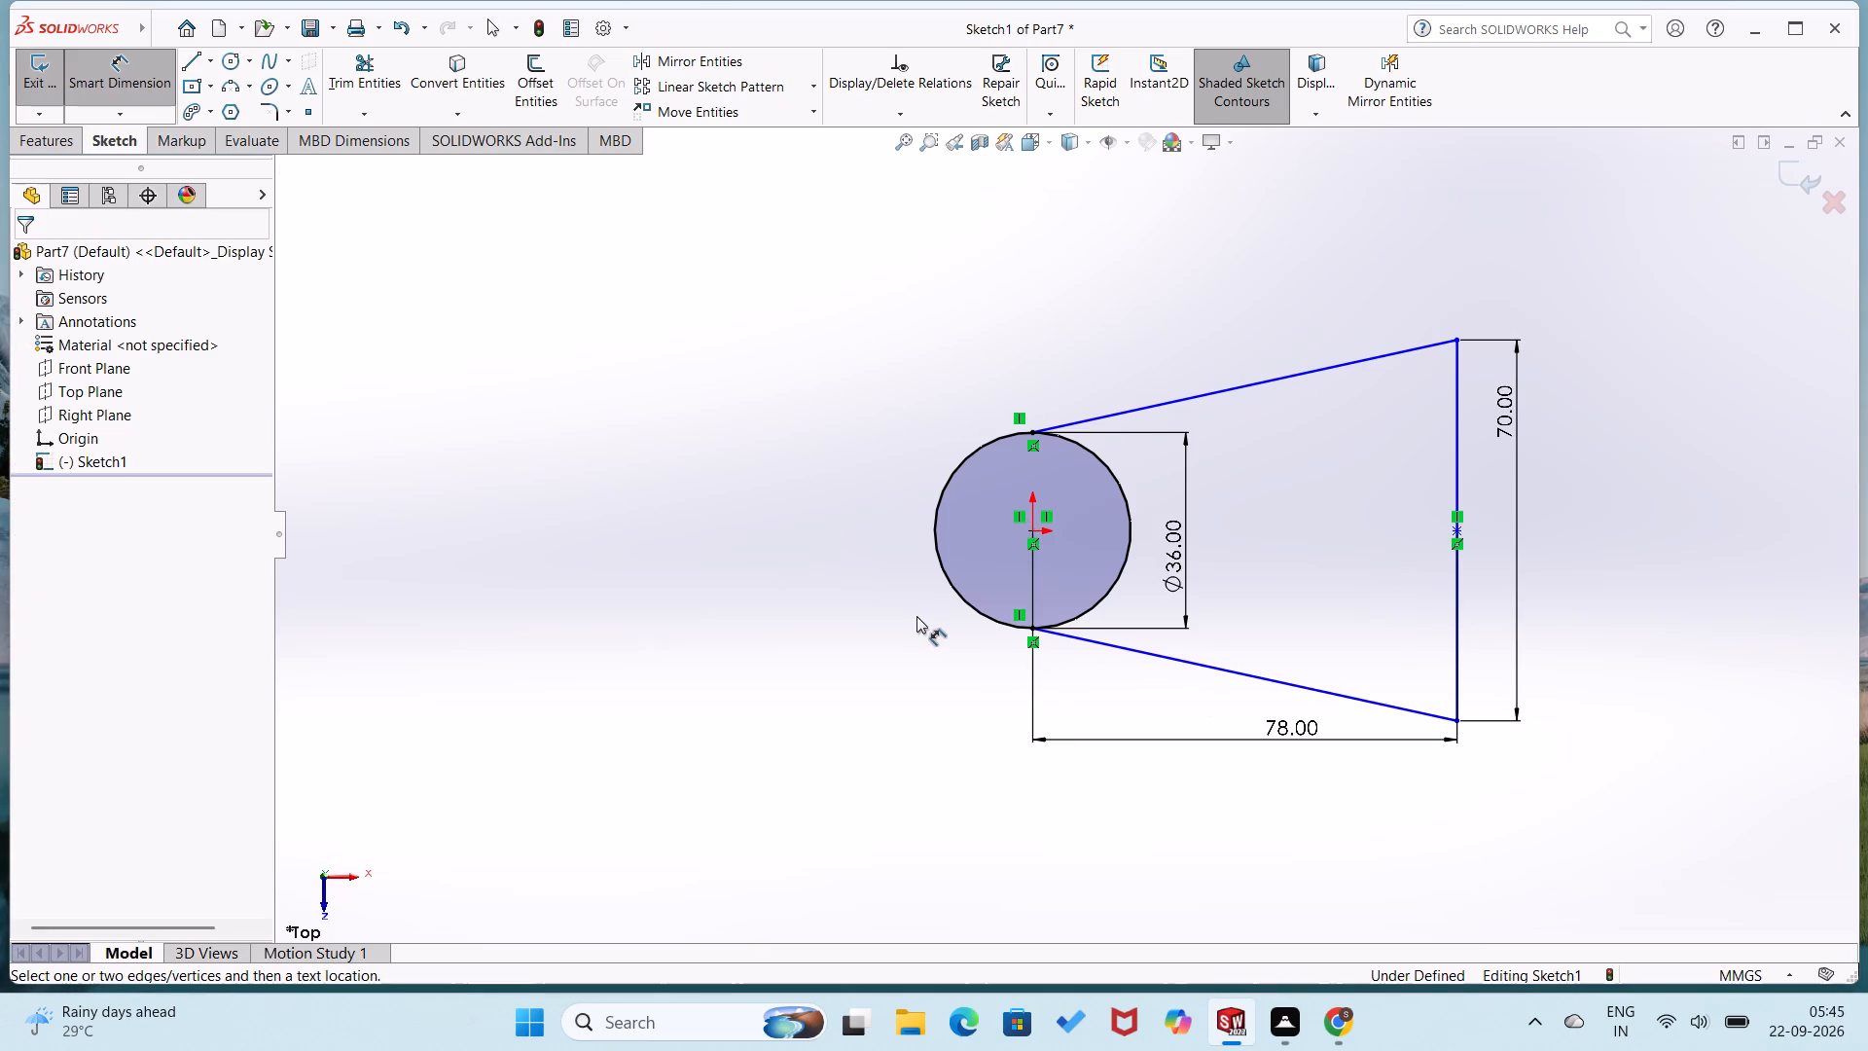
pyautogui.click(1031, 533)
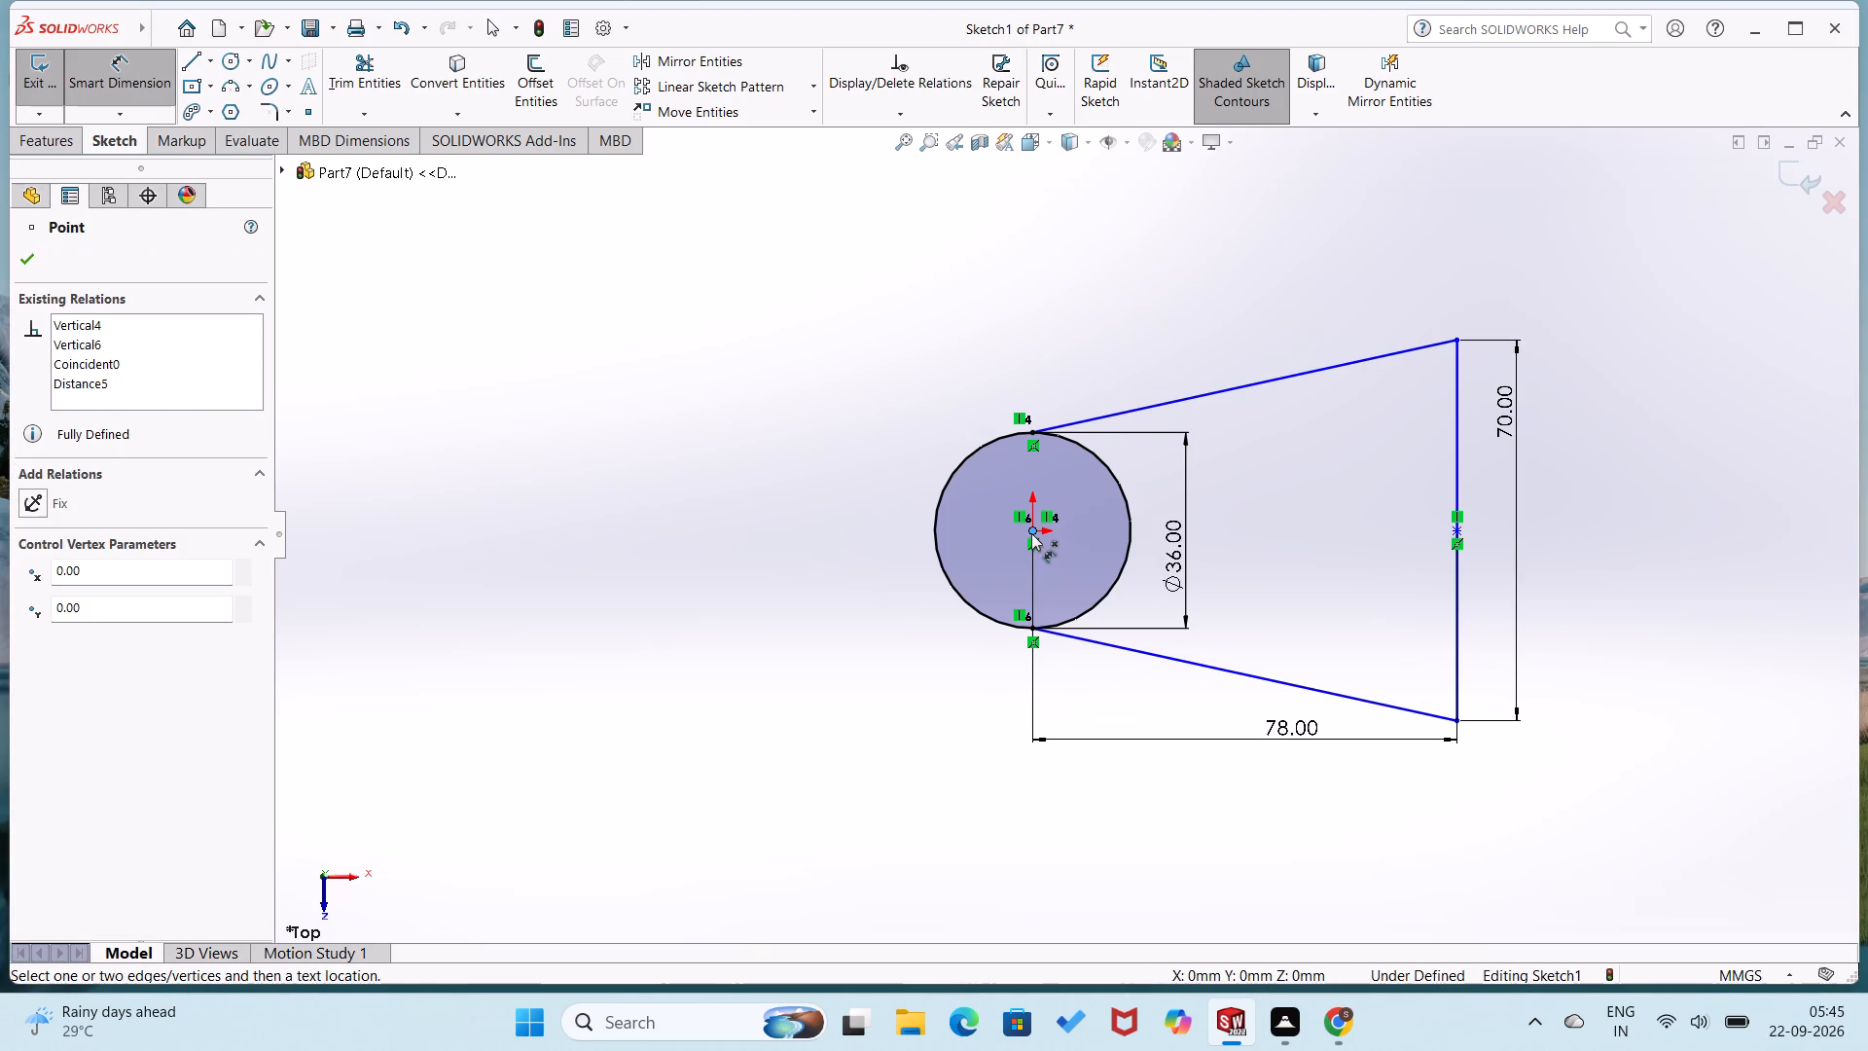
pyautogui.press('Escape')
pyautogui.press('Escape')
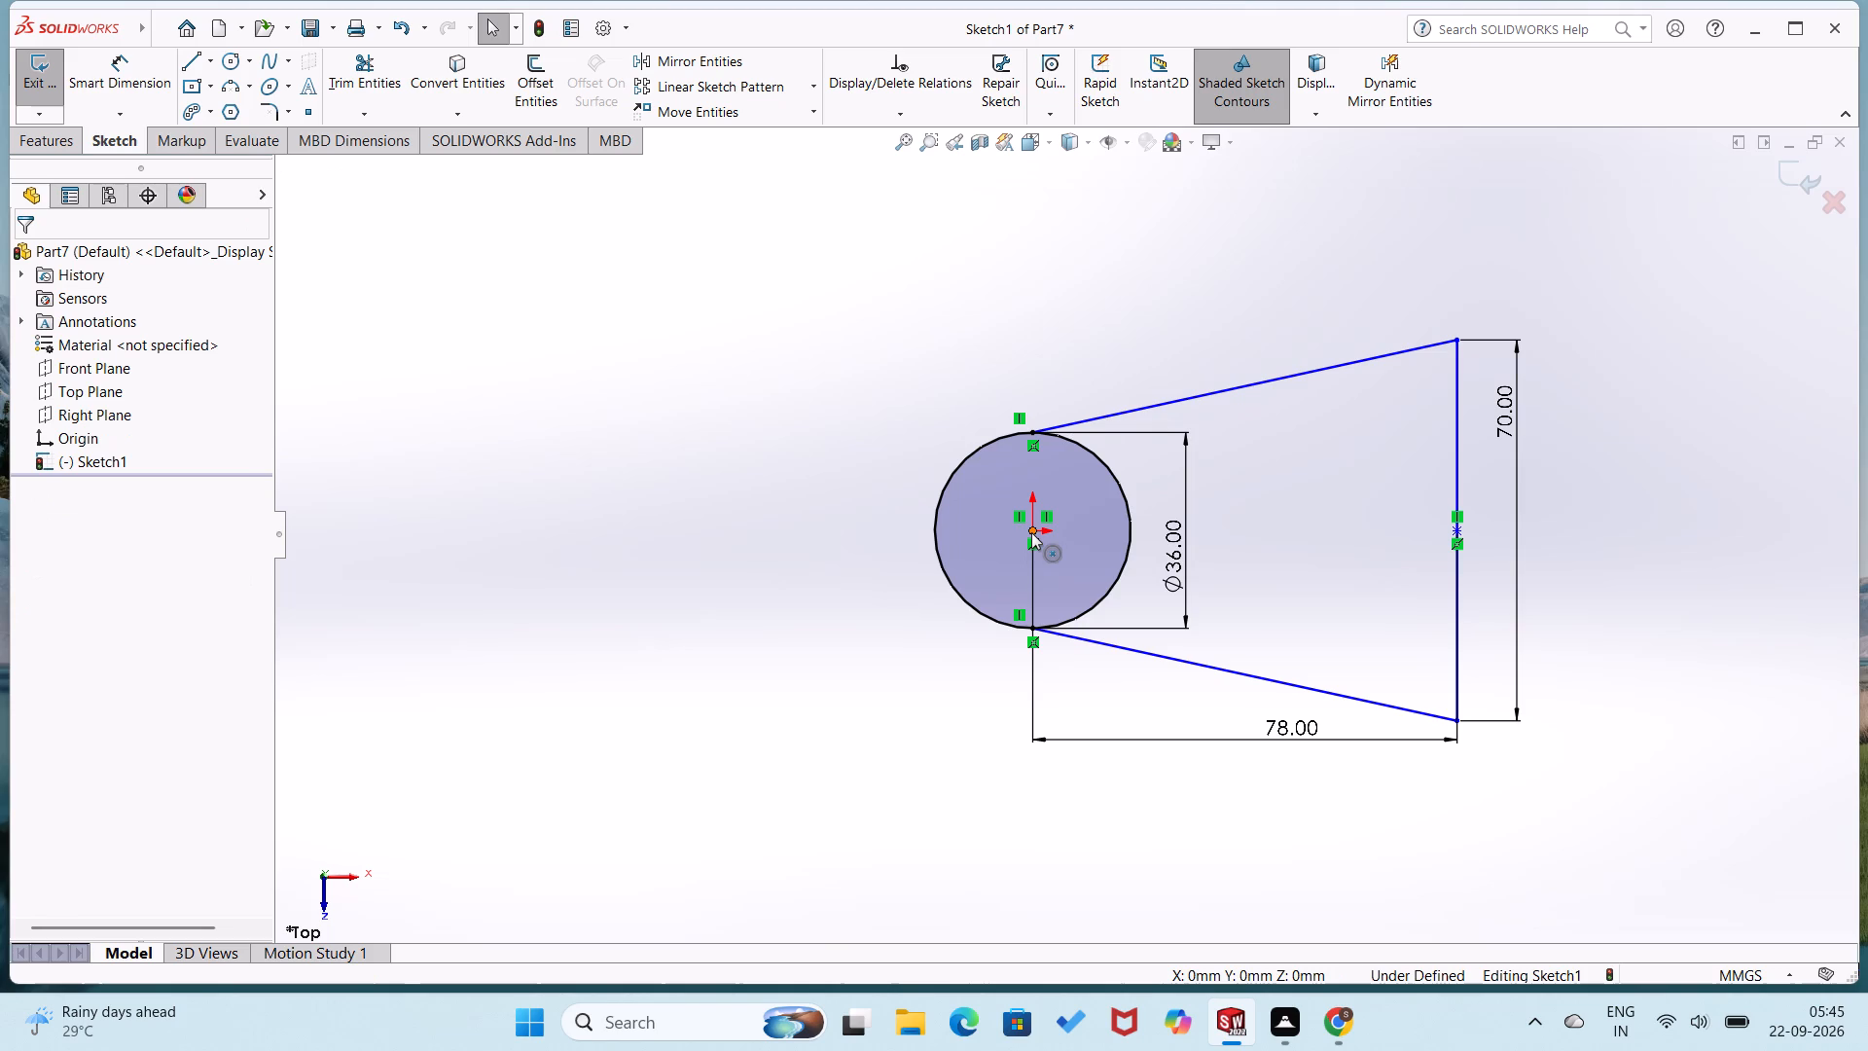
# Add a Horizontal relation between the circle's centre and the vertical line's midpoint.
pyautogui.click(1031, 532)
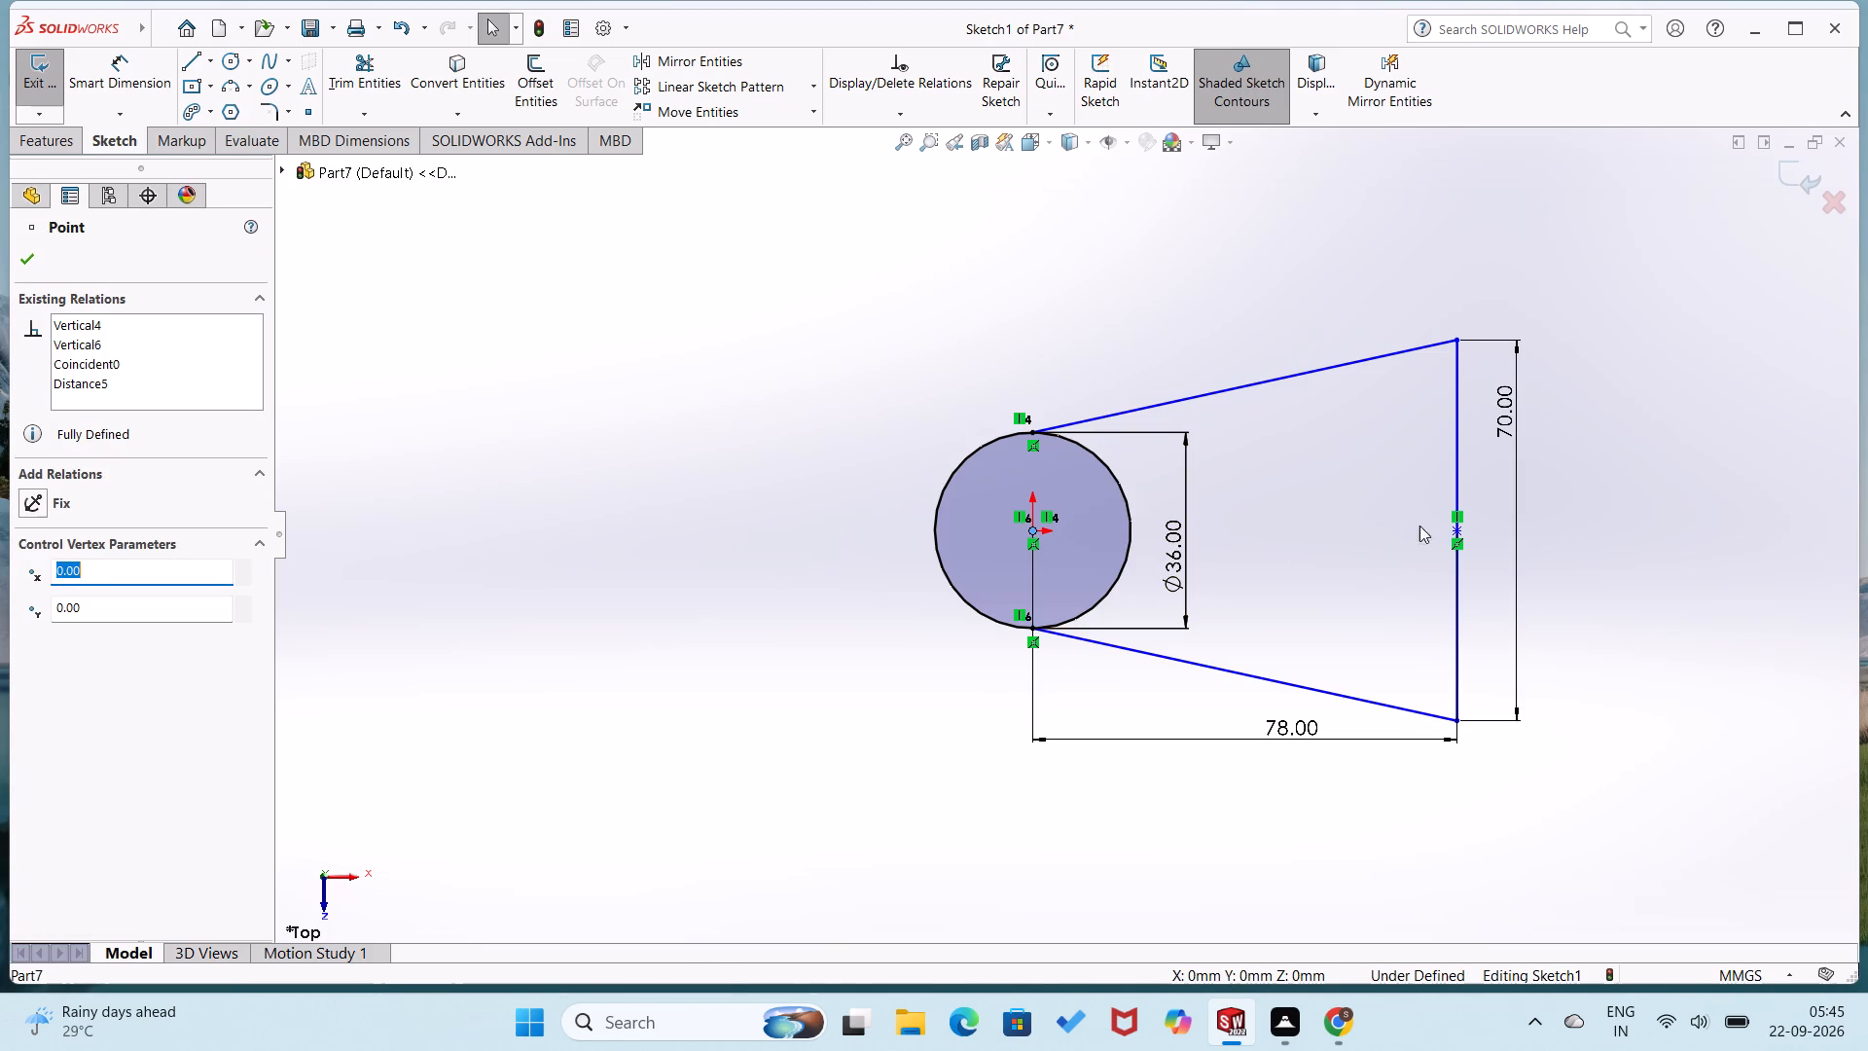
pyautogui.keyDown('ctrl'); pyautogui.click(1455, 531); pyautogui.keyUp('ctrl')
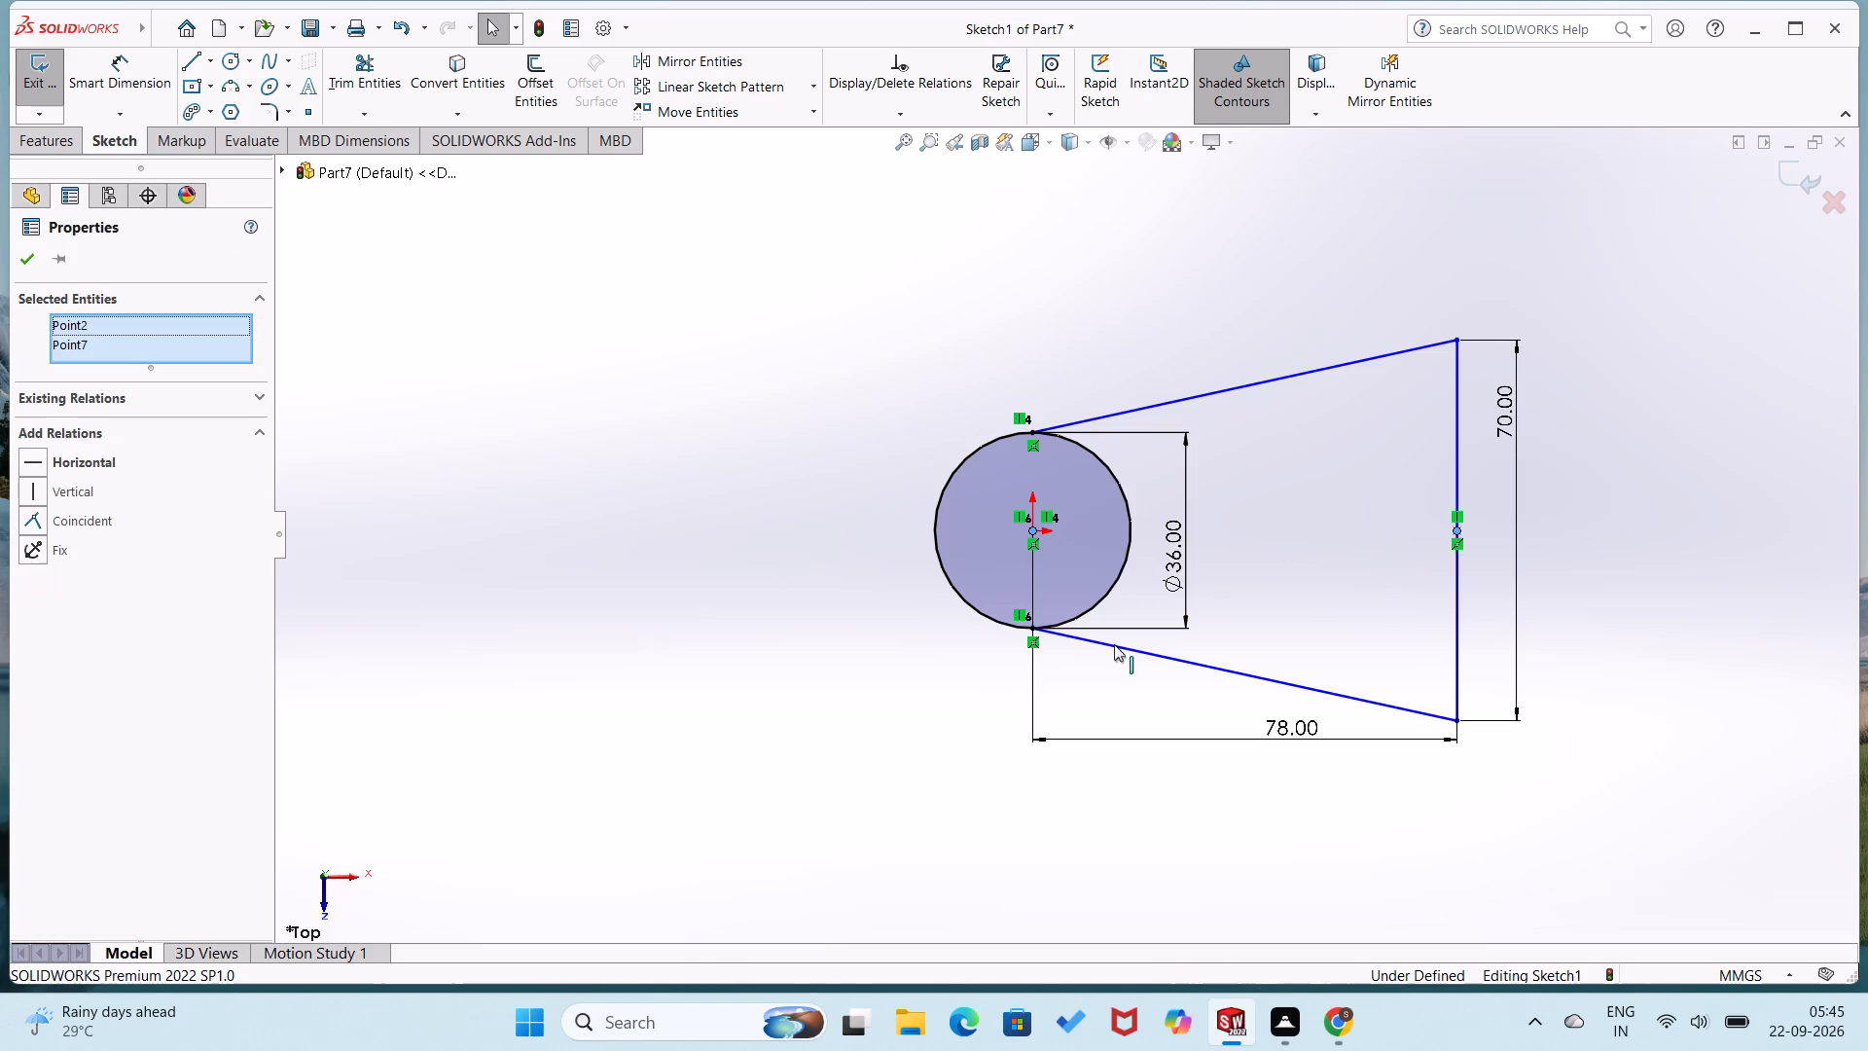
pyautogui.click(35, 465)
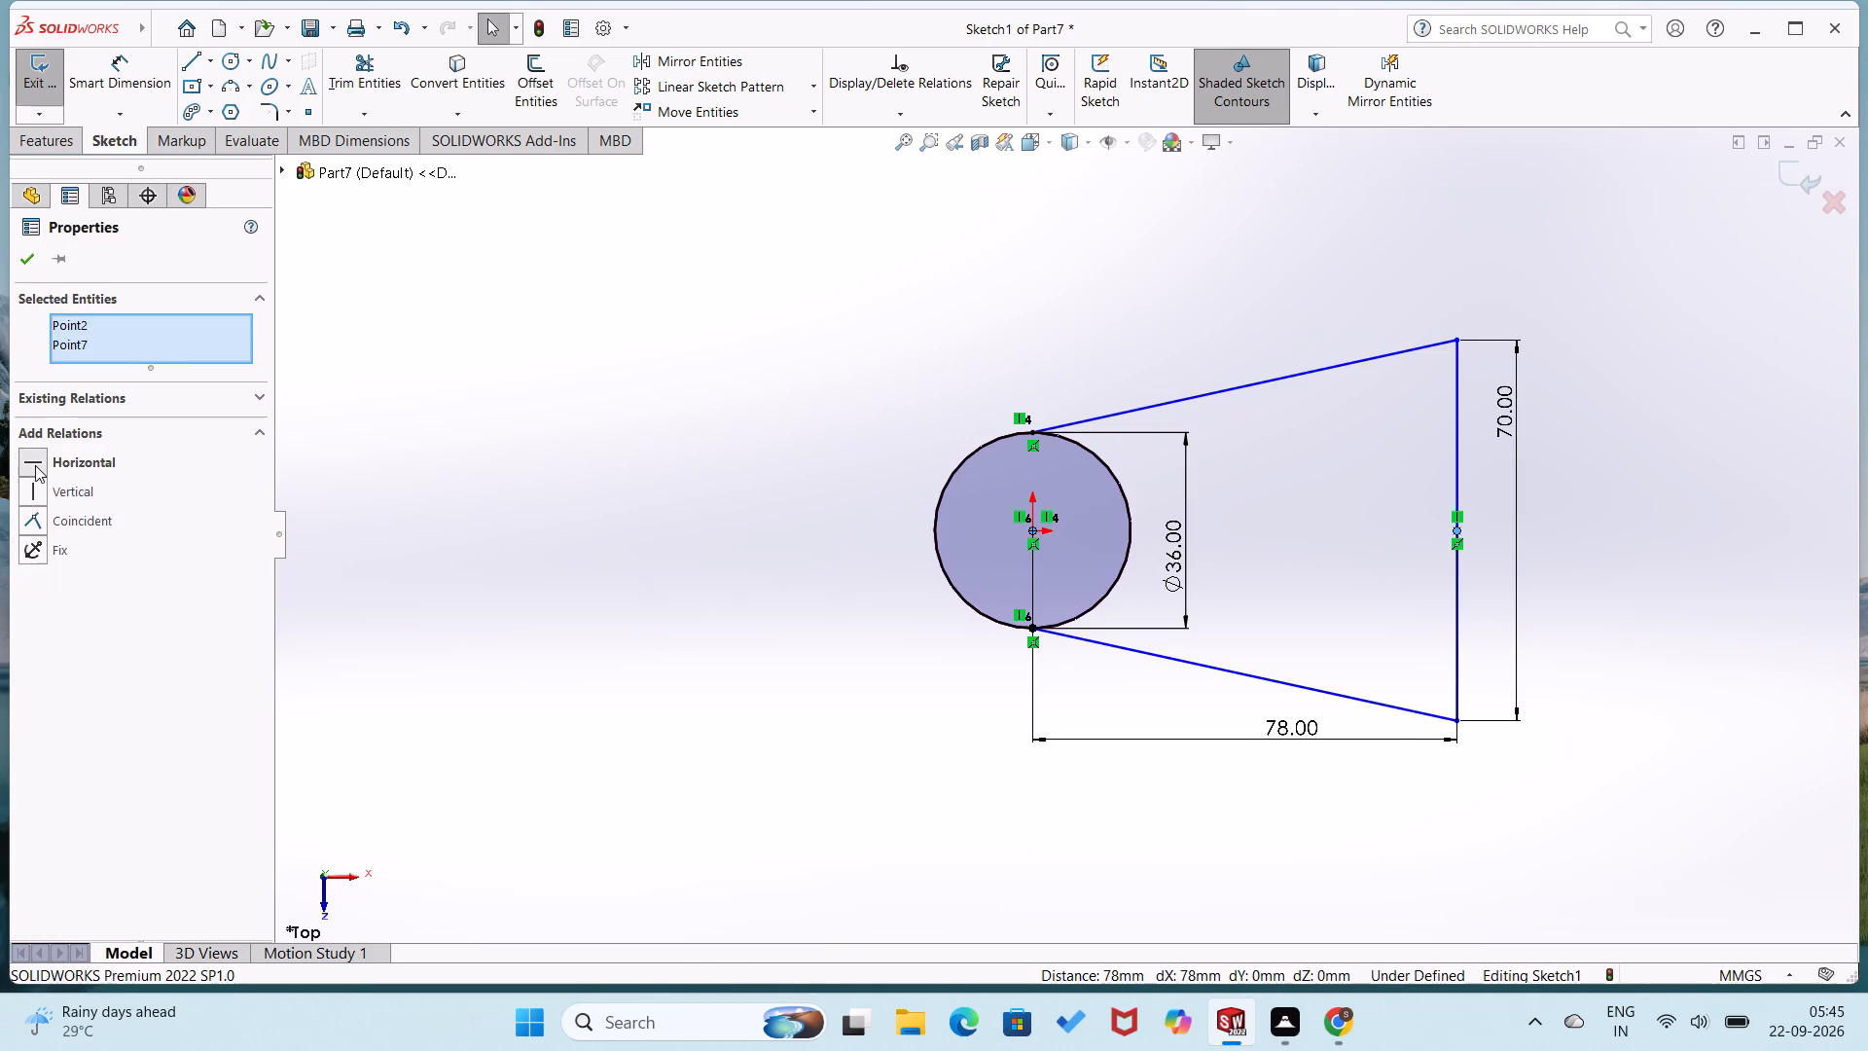
pyautogui.click(32, 257)
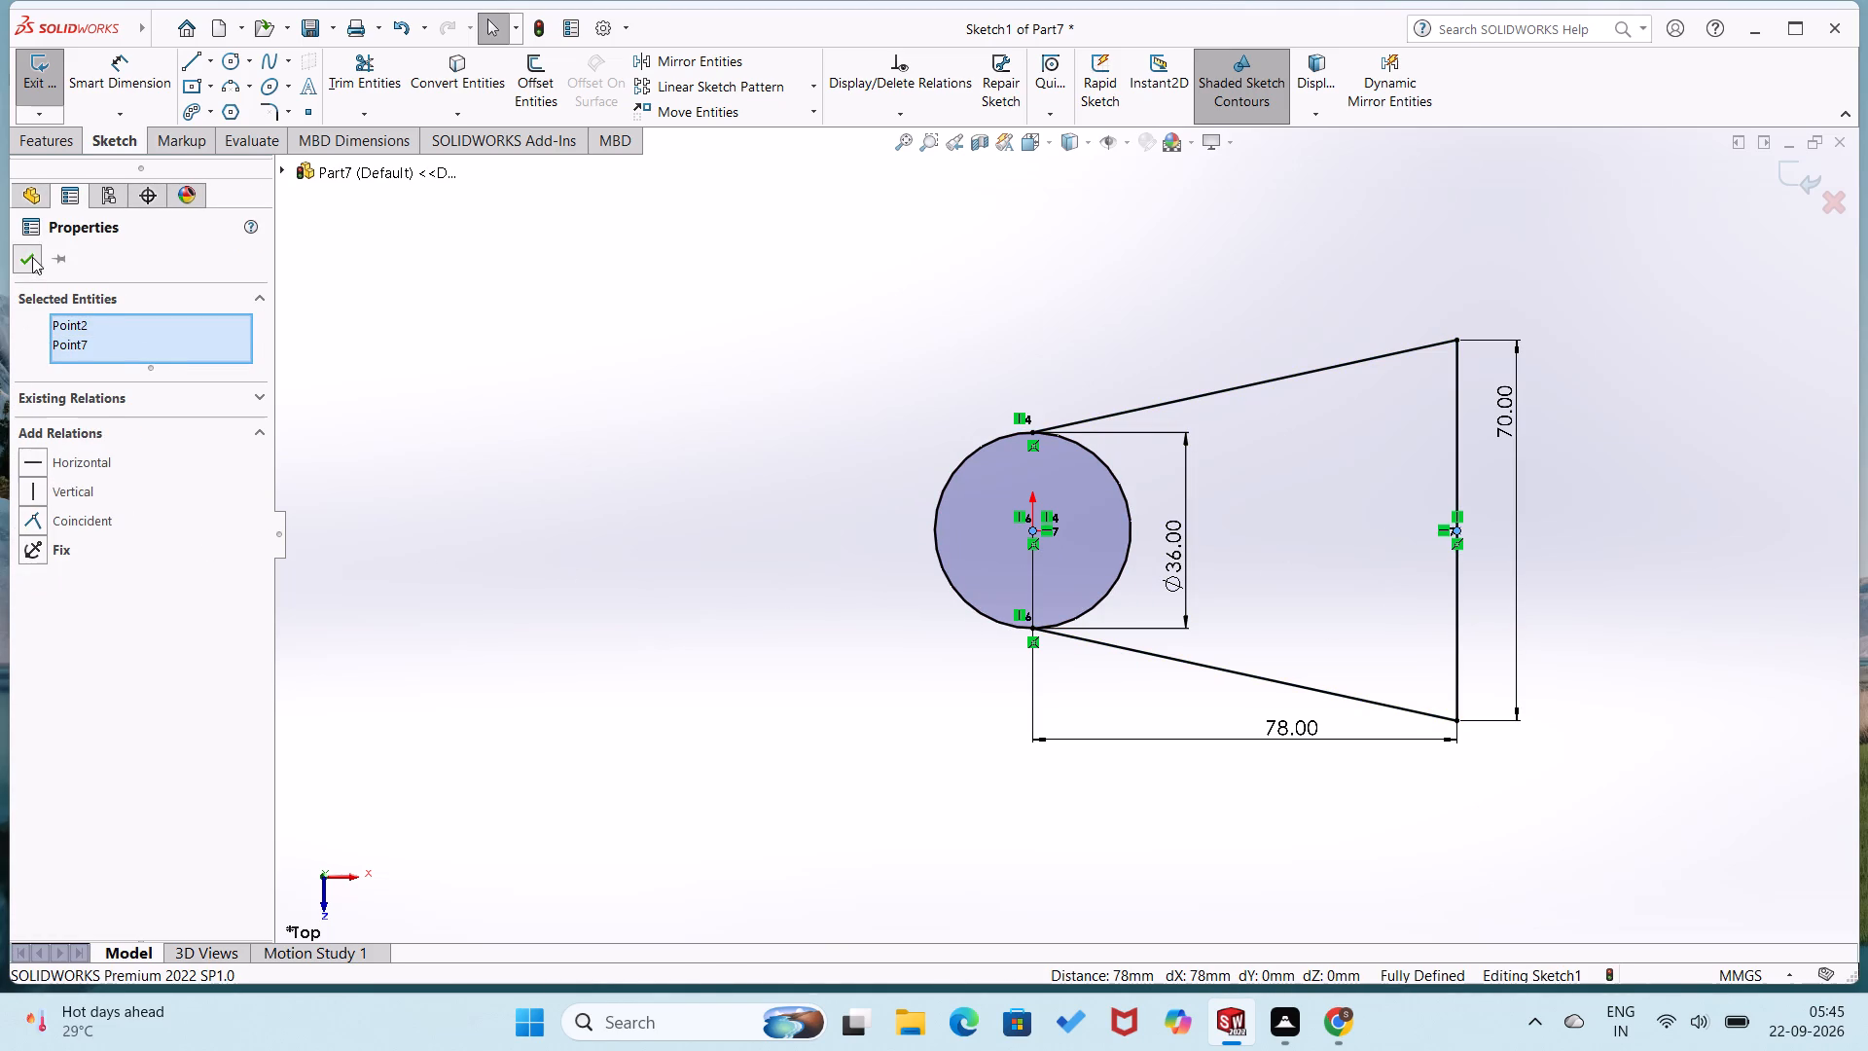
pyautogui.click(573, 501)
# Draw a horizontal line about 72 mm long outward from the vertical line's upper end, continued by an upward 90° tangent arc of about 13 mm radius.
pyautogui.moveTo(704, 466); pyautogui.dragTo(433, 486, button='right')
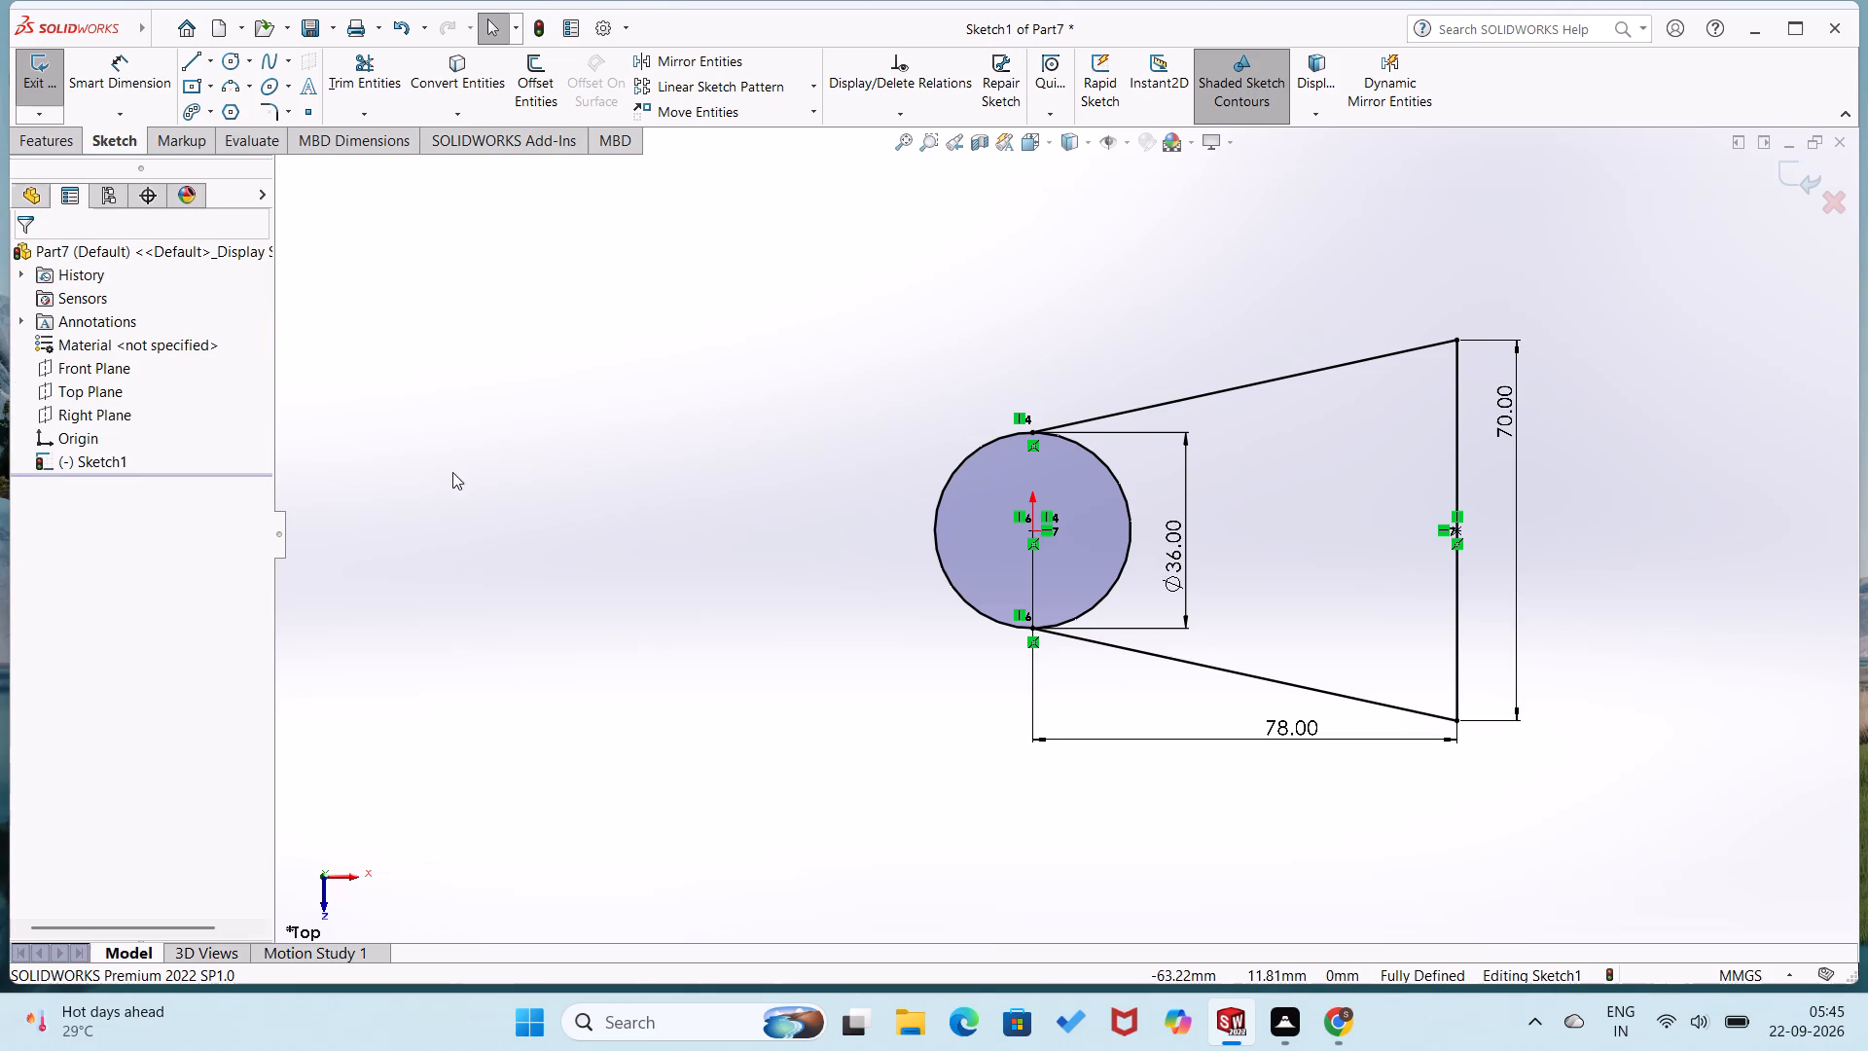
pyautogui.click(1457, 340)
pyautogui.scroll(1, 1633, 340)
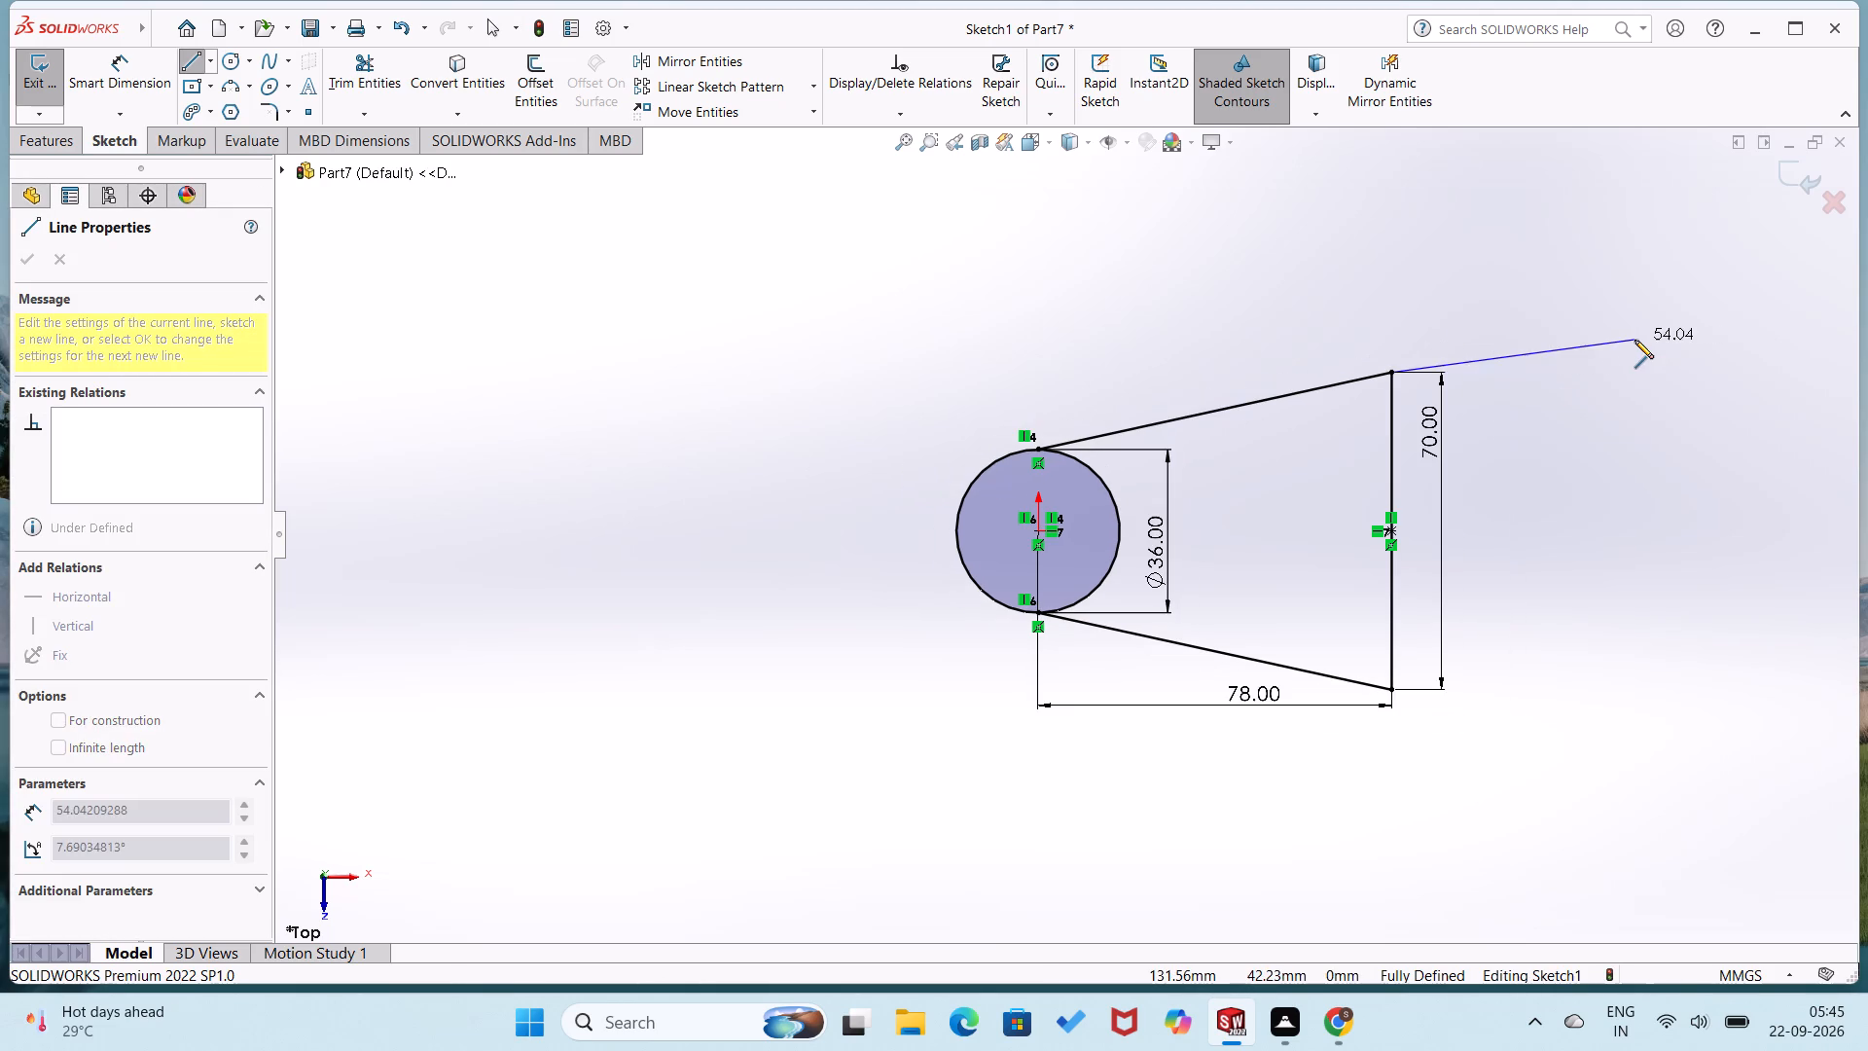
pyautogui.click(1718, 377)
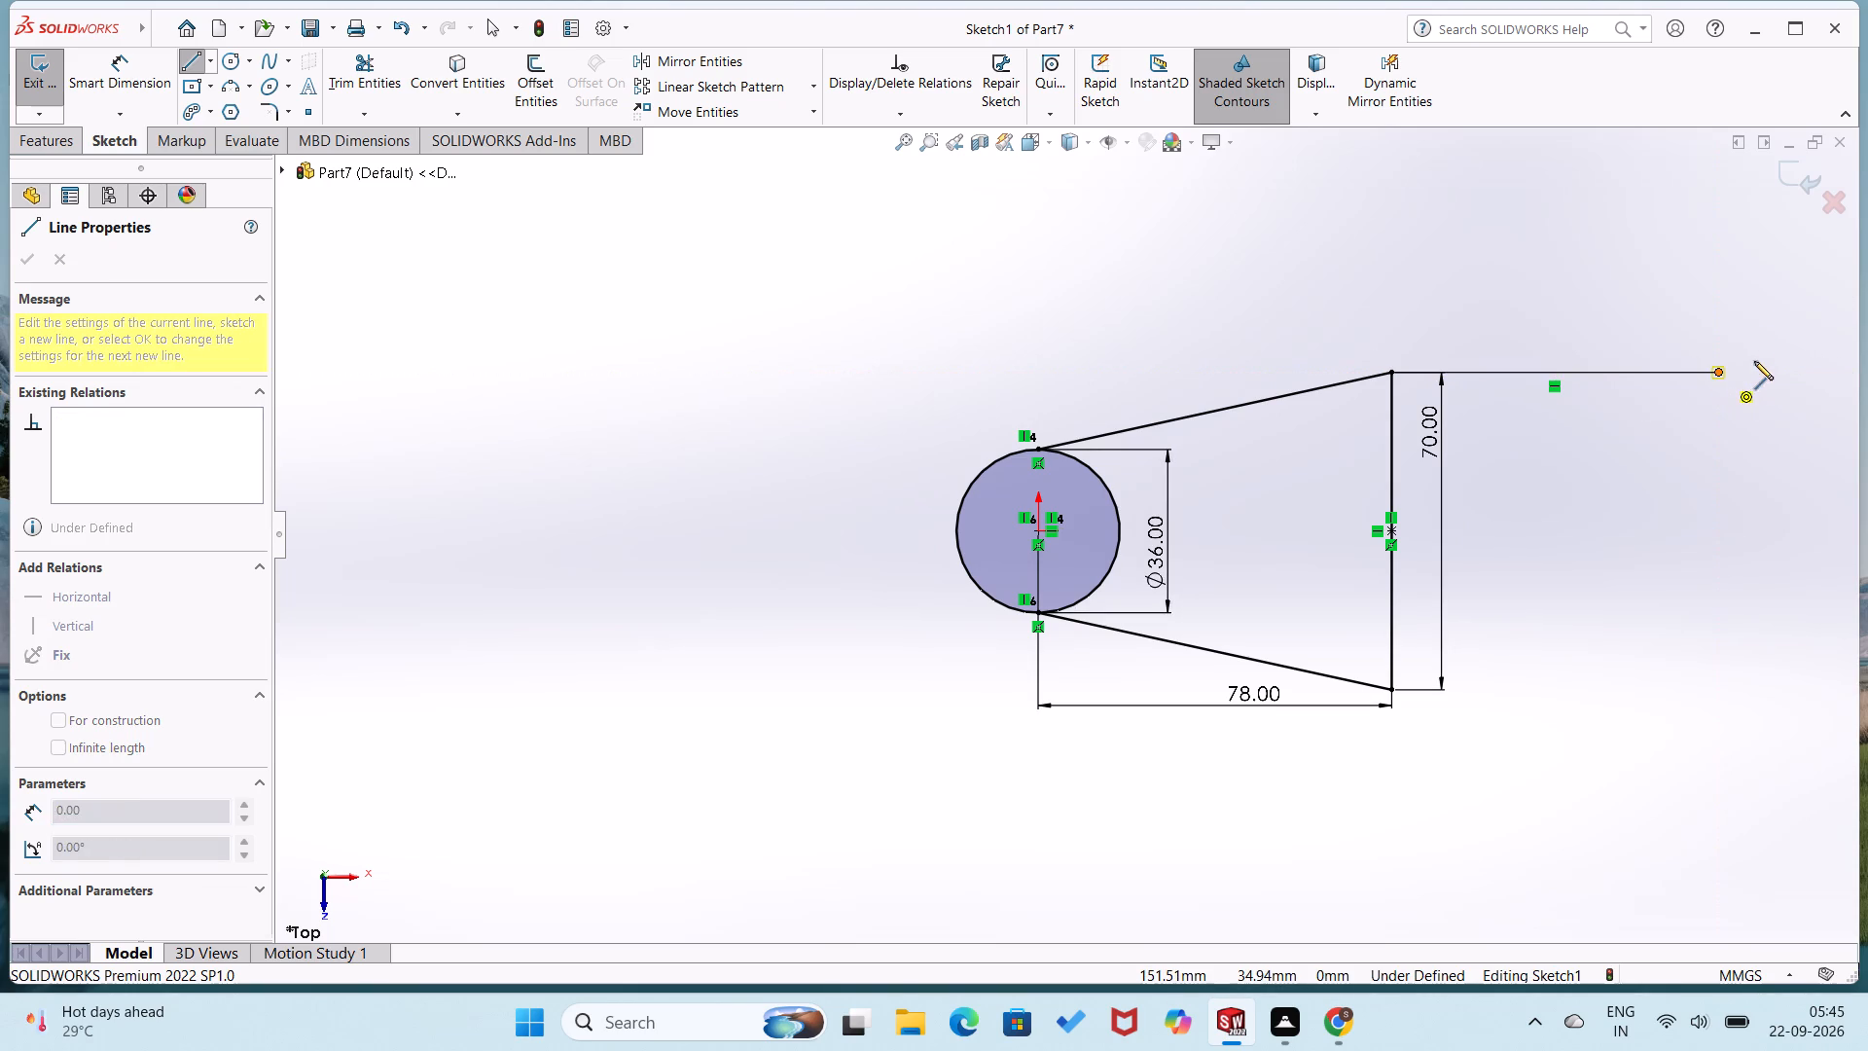
pyautogui.click(1775, 312)
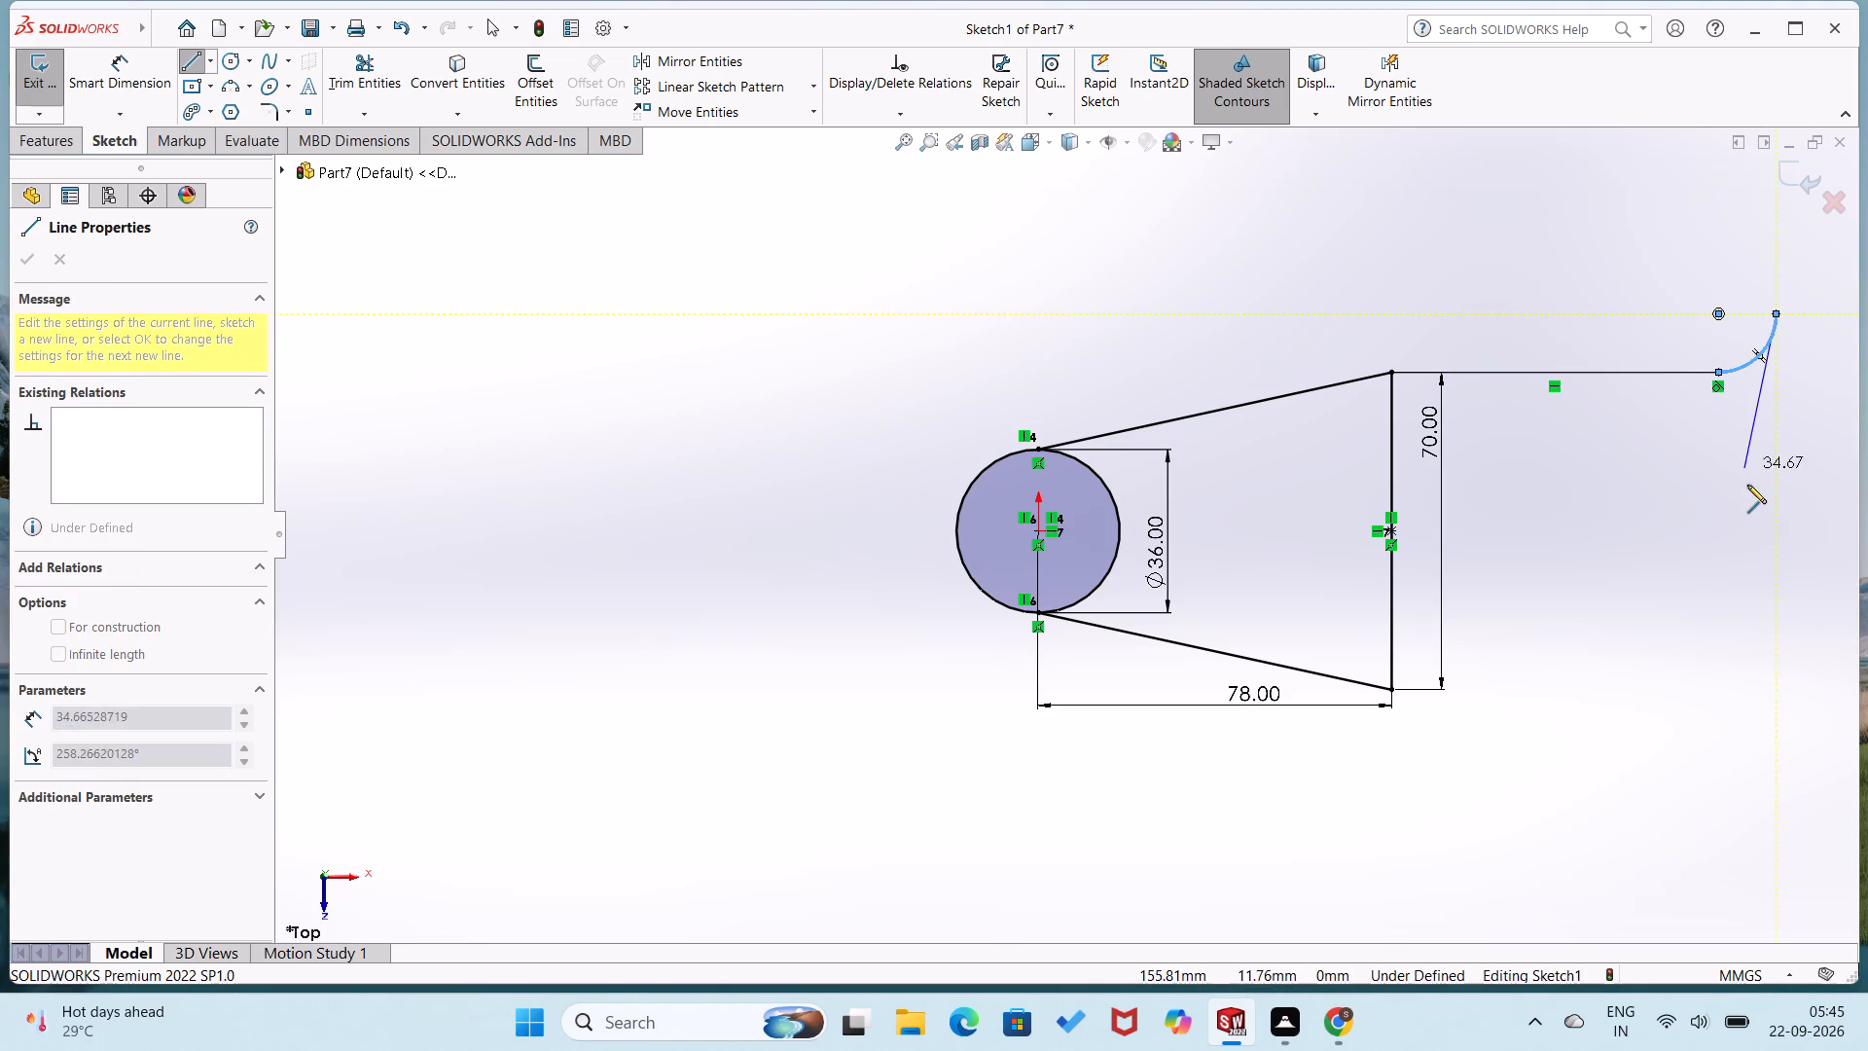
pyautogui.press('Escape')
# Draw a horizontal line about 72 mm long outward from the vertical line's lower end, continued by a tangent arc curving downward.
pyautogui.moveTo(1717, 572); pyautogui.dragTo(1571, 656, button='right')
pyautogui.moveTo(1396, 692); pyautogui.dragTo(1416, 685)
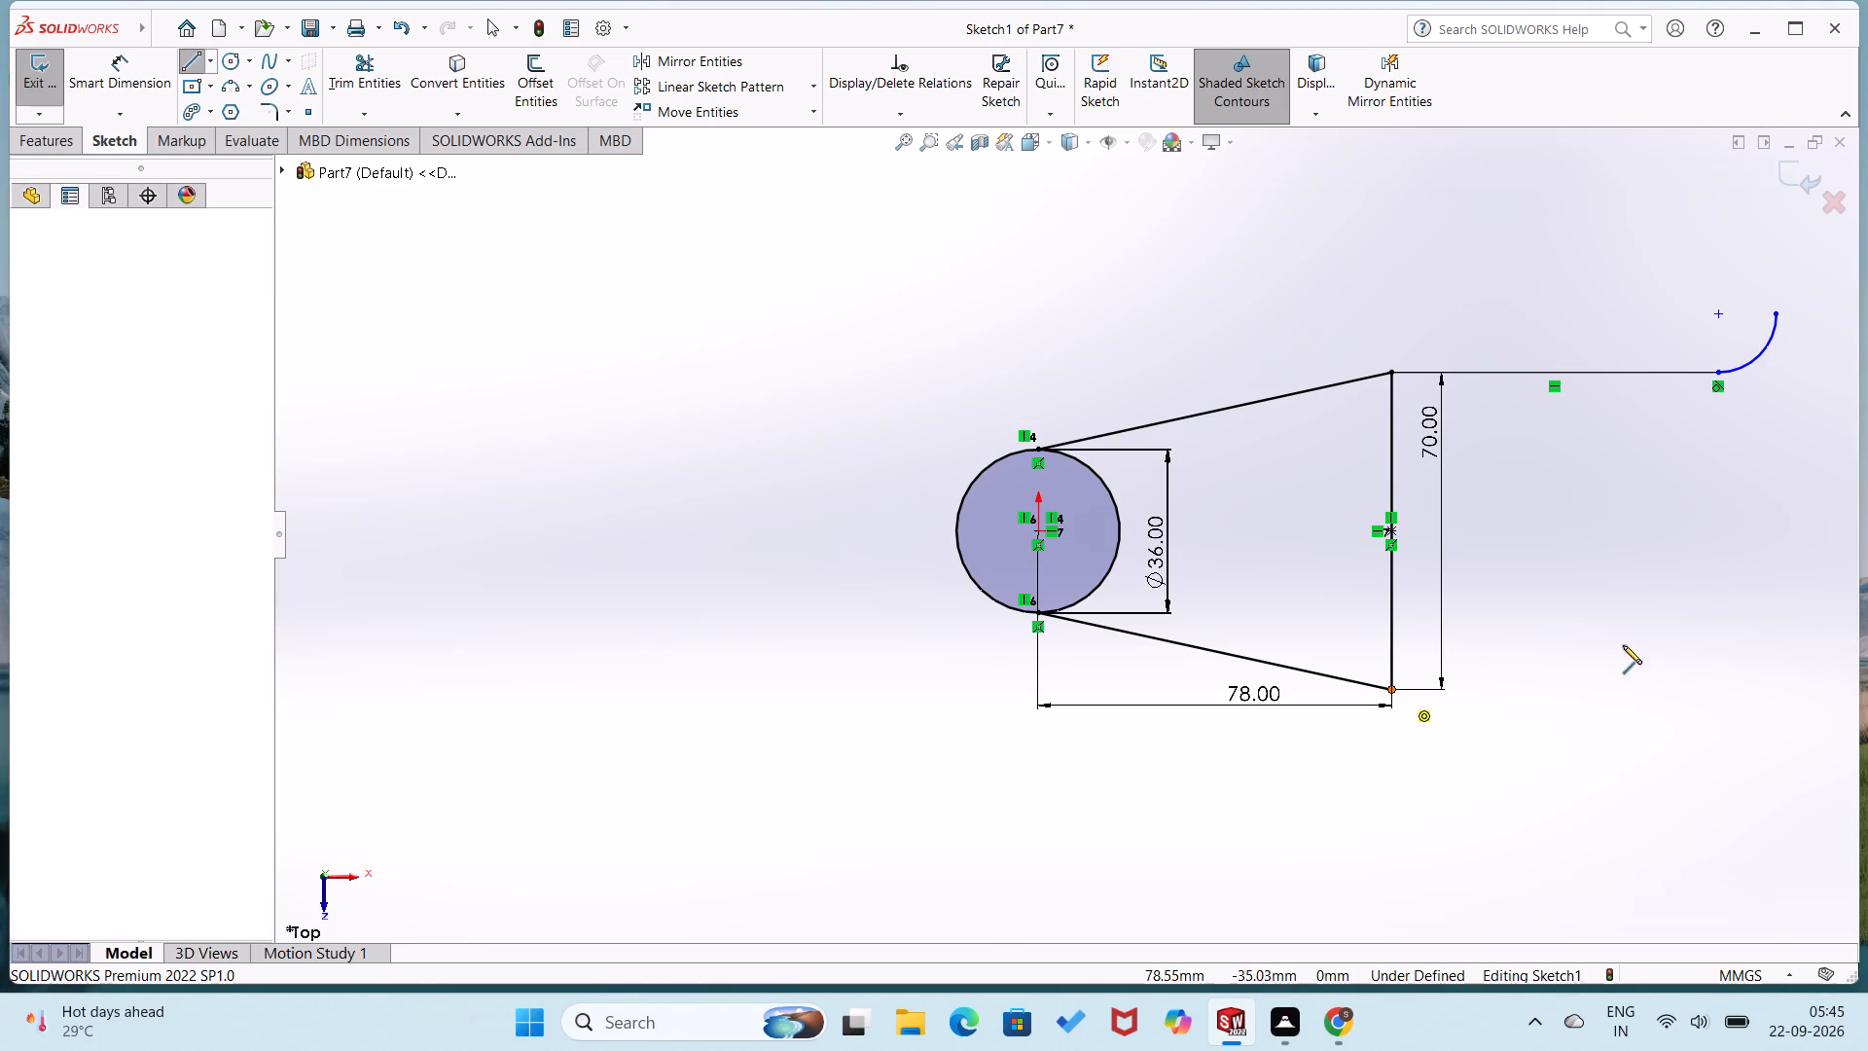
pyautogui.click(1721, 695)
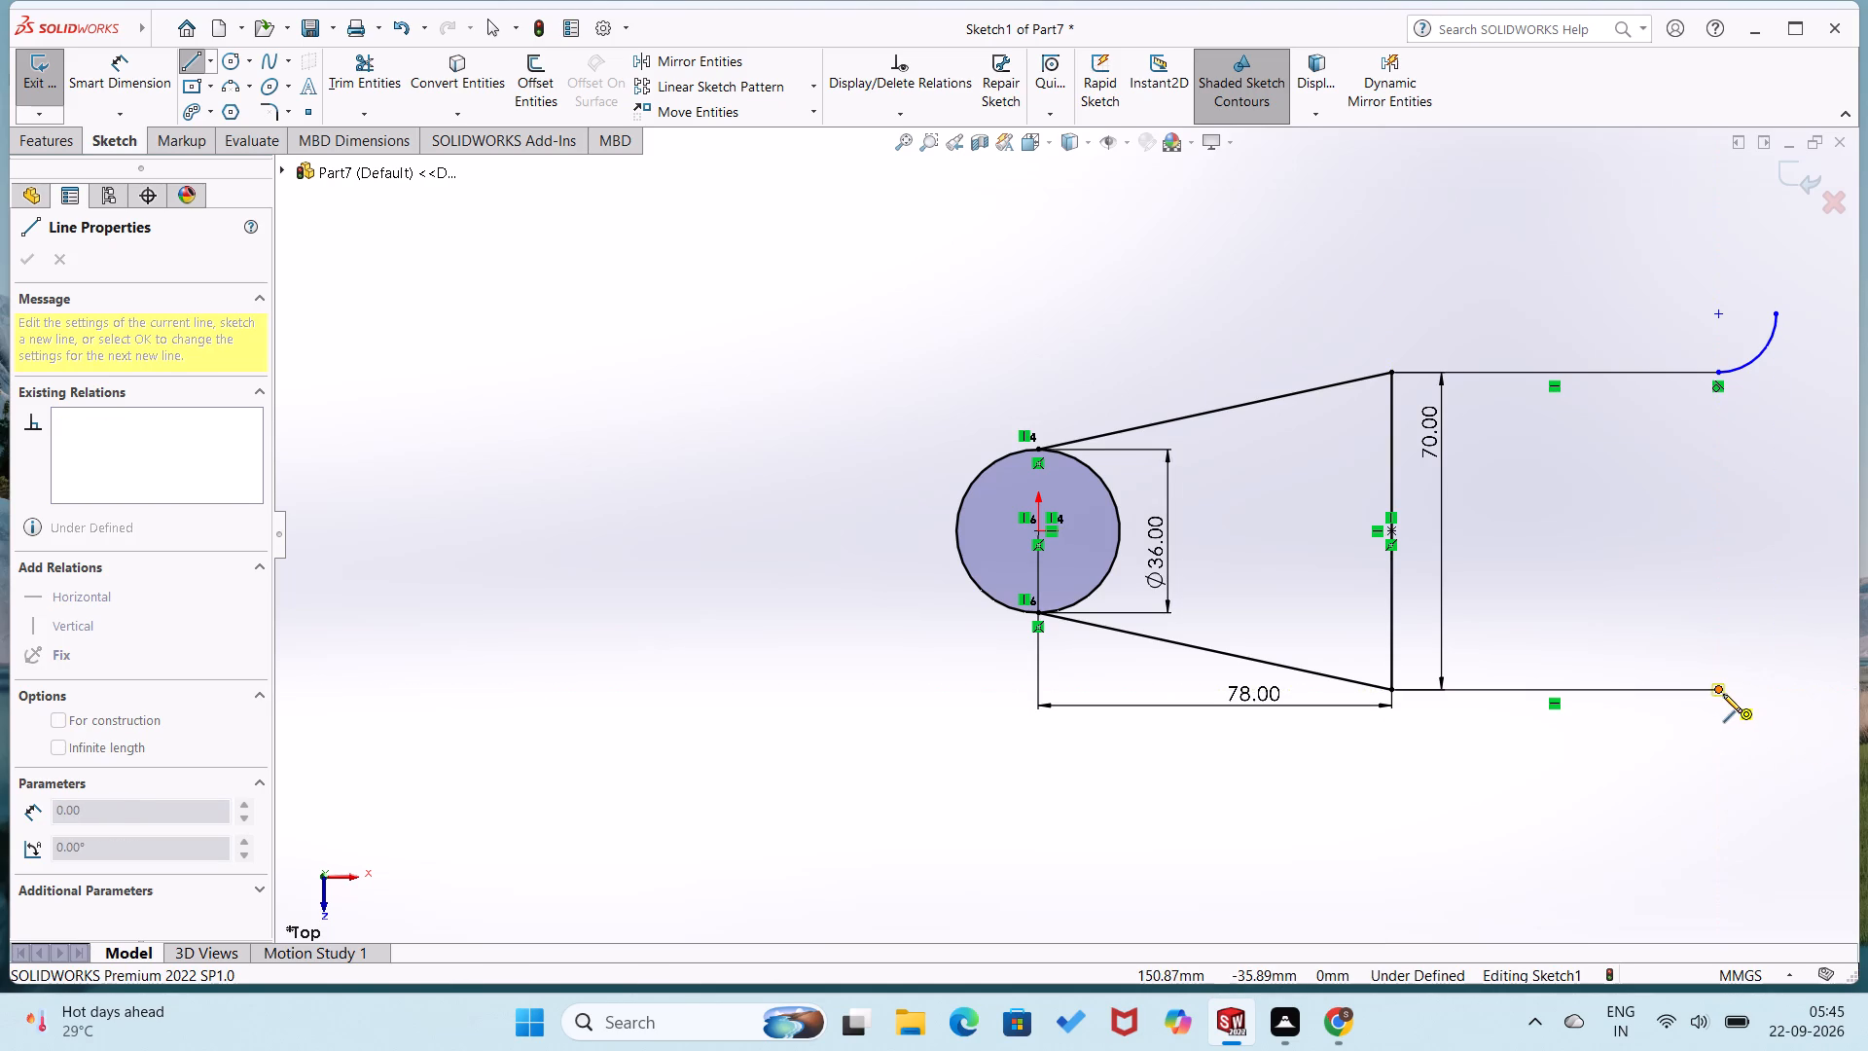
pyautogui.click(1776, 767)
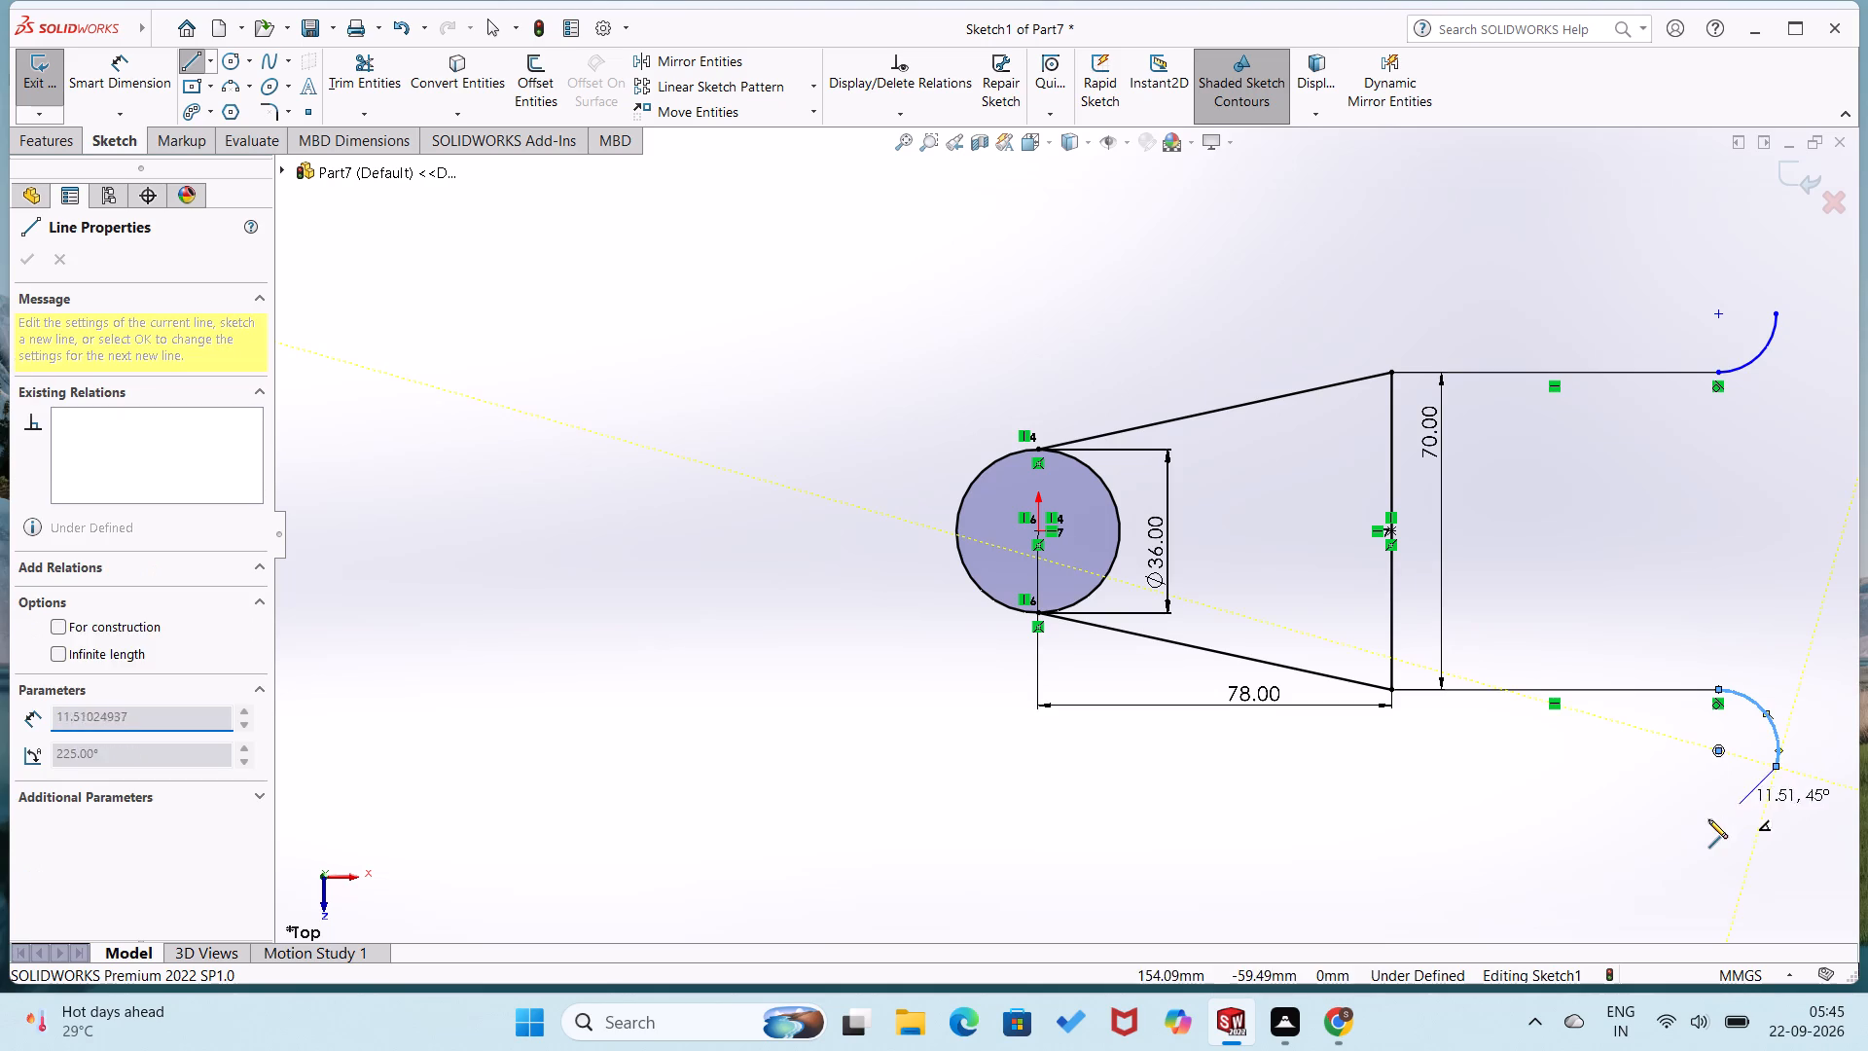
pyautogui.press('Escape')
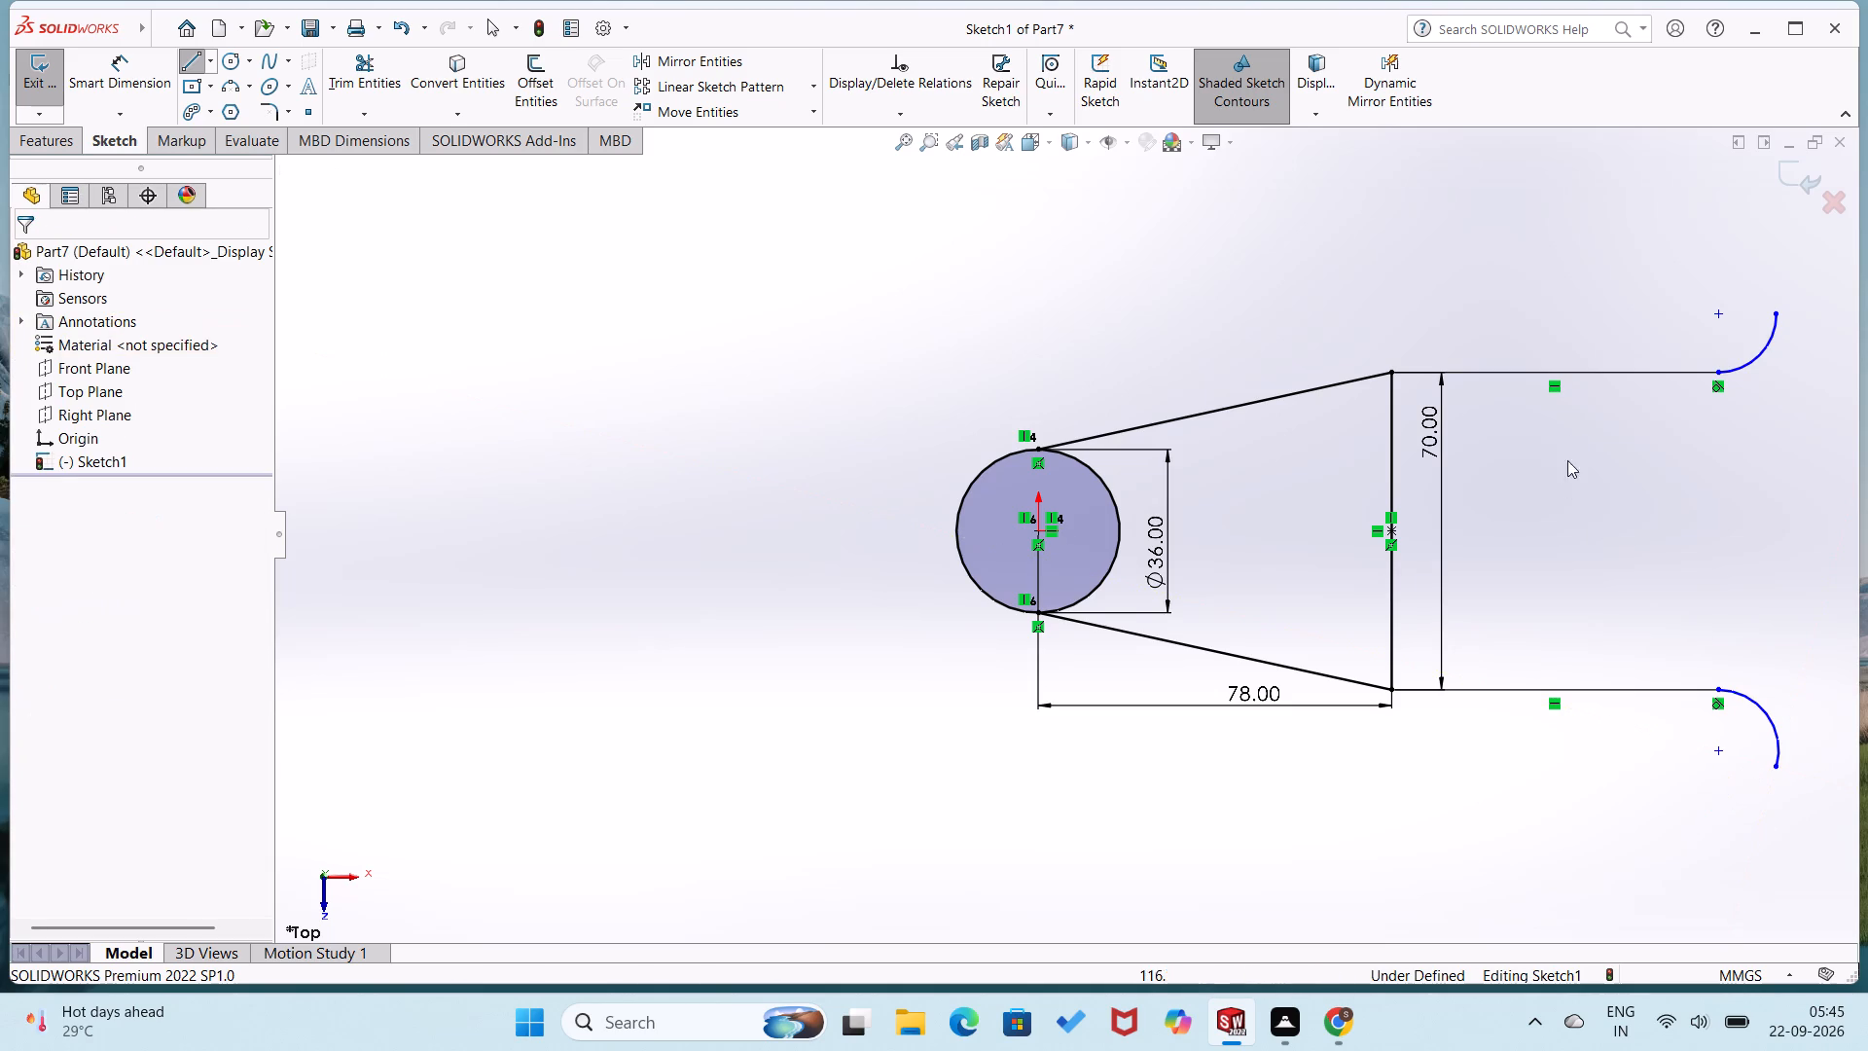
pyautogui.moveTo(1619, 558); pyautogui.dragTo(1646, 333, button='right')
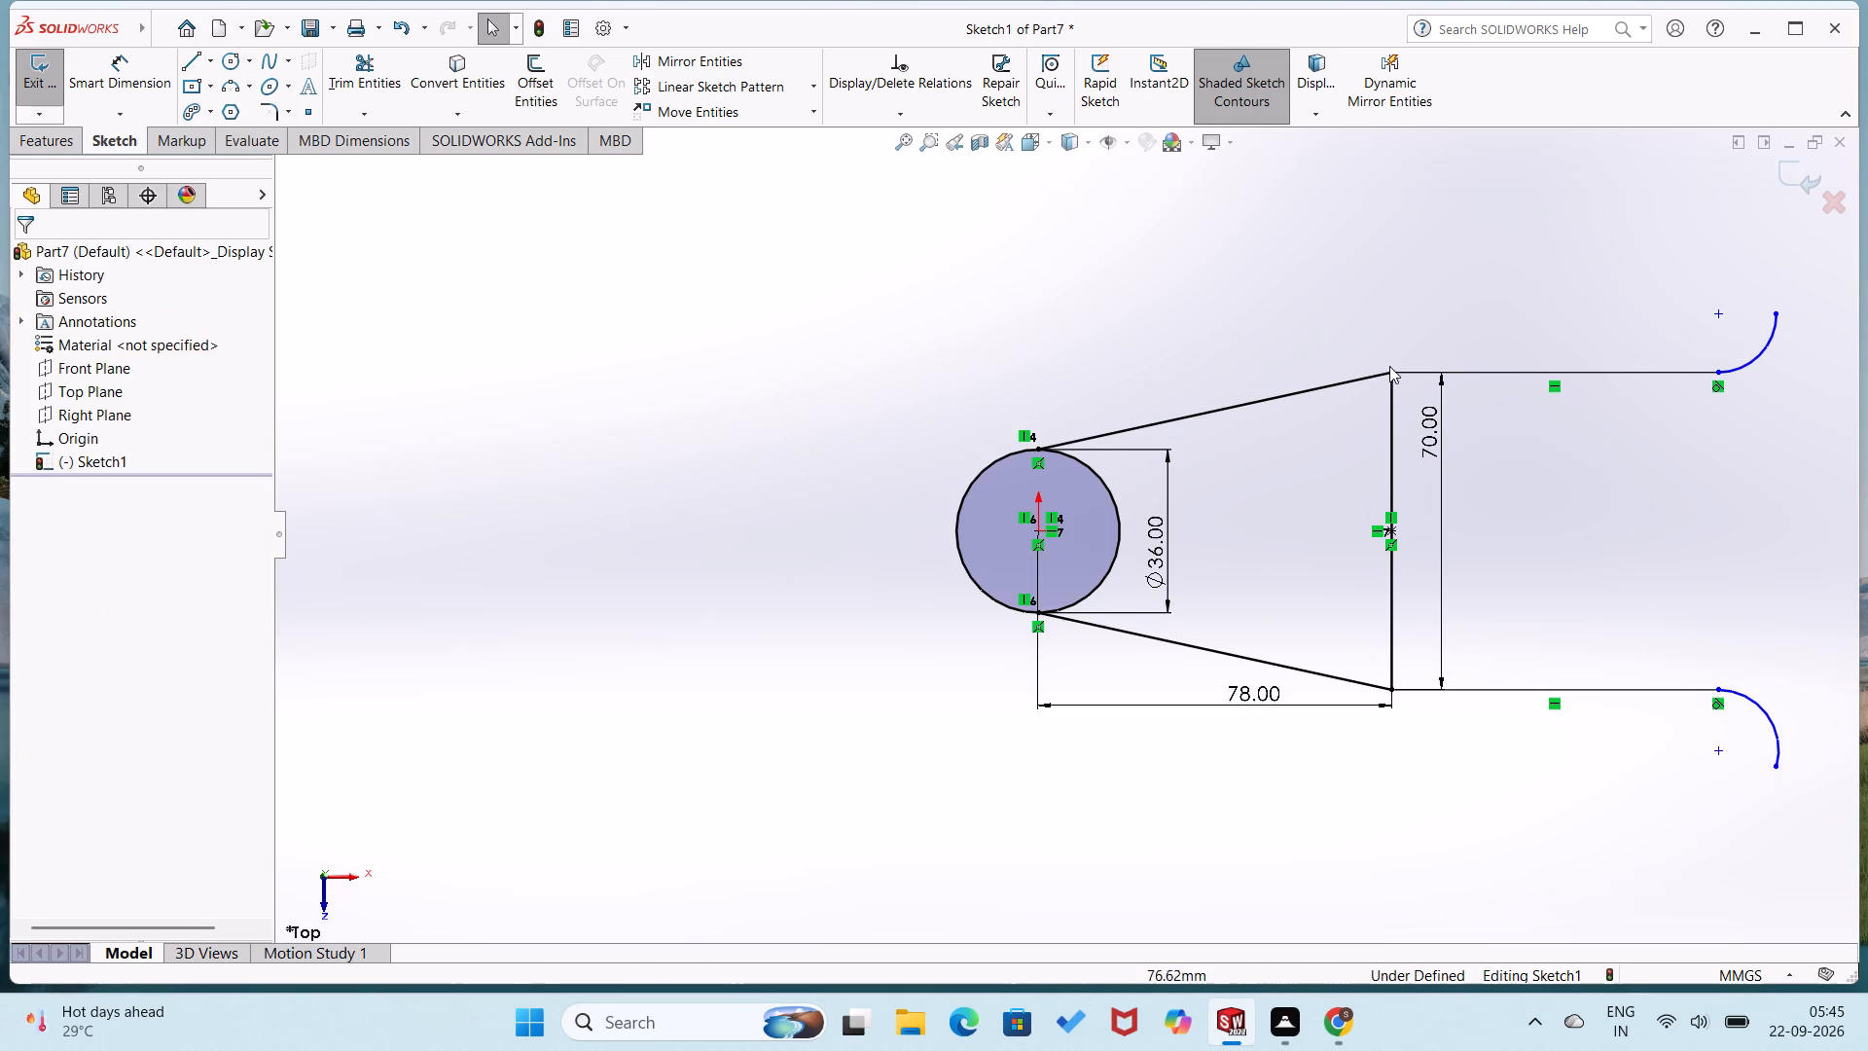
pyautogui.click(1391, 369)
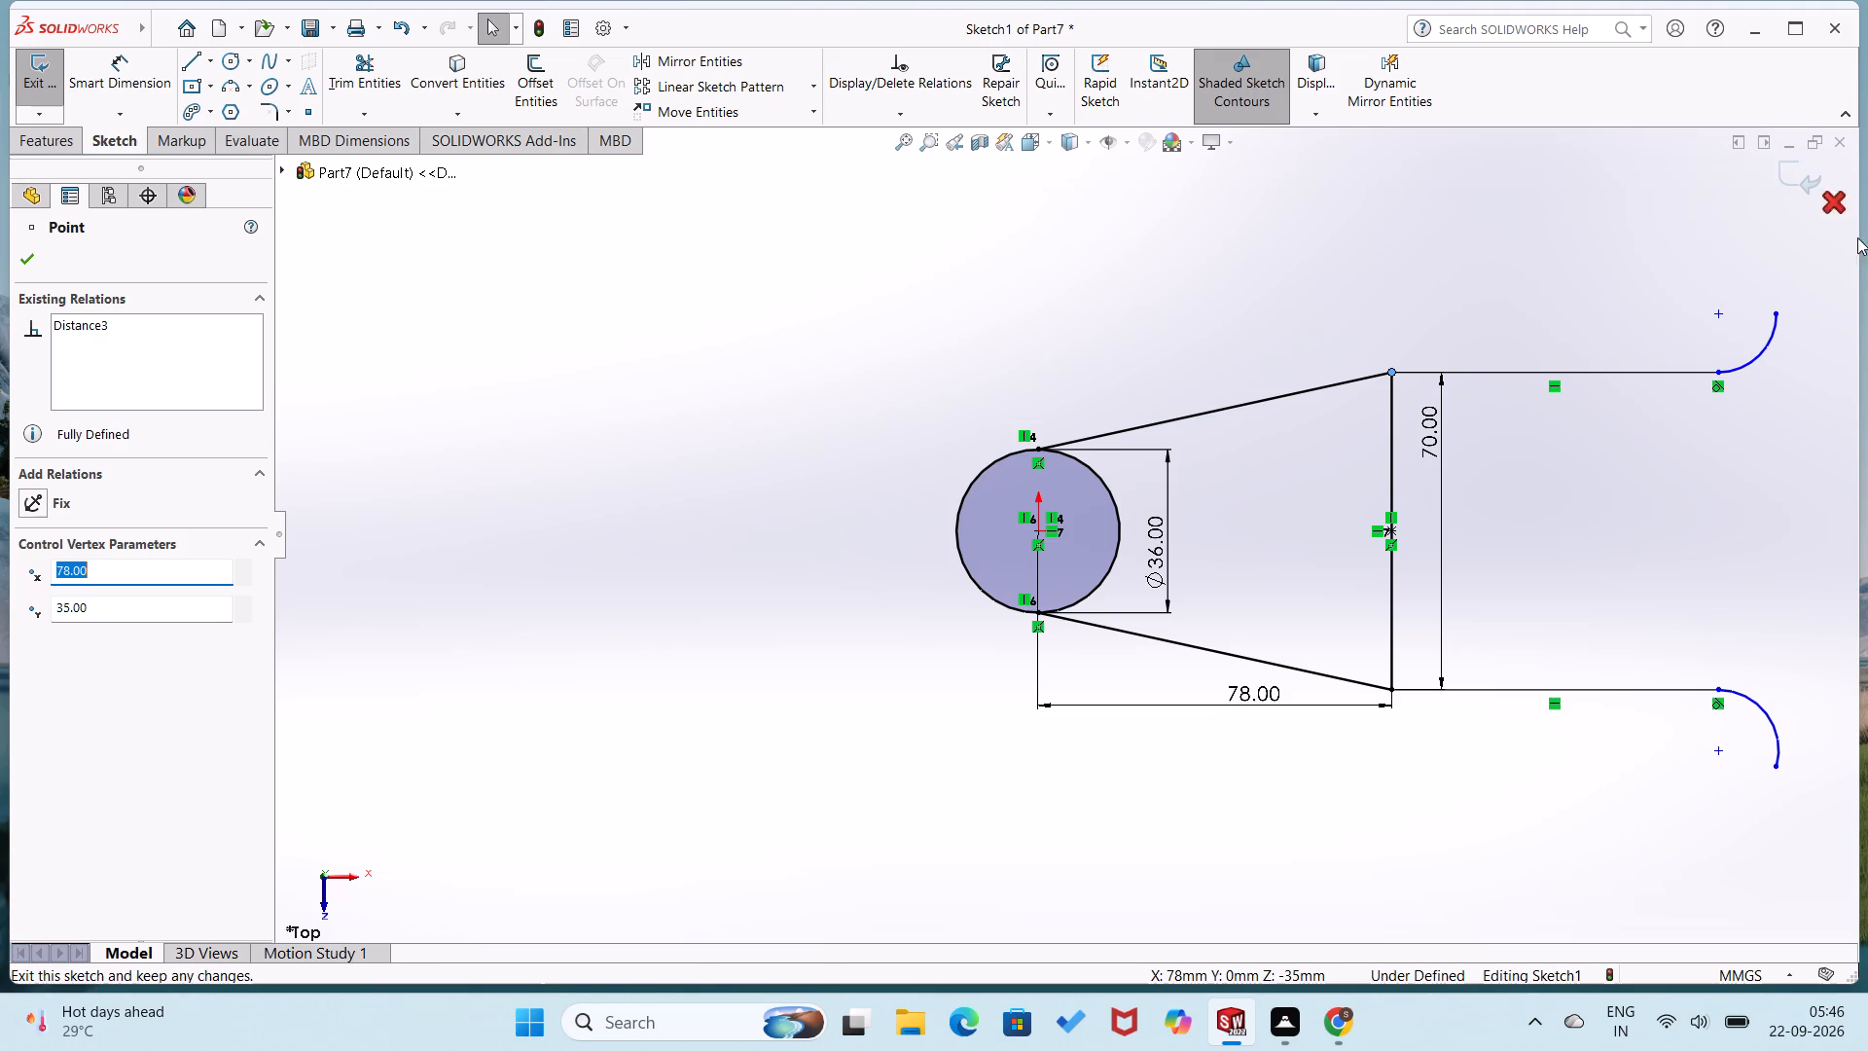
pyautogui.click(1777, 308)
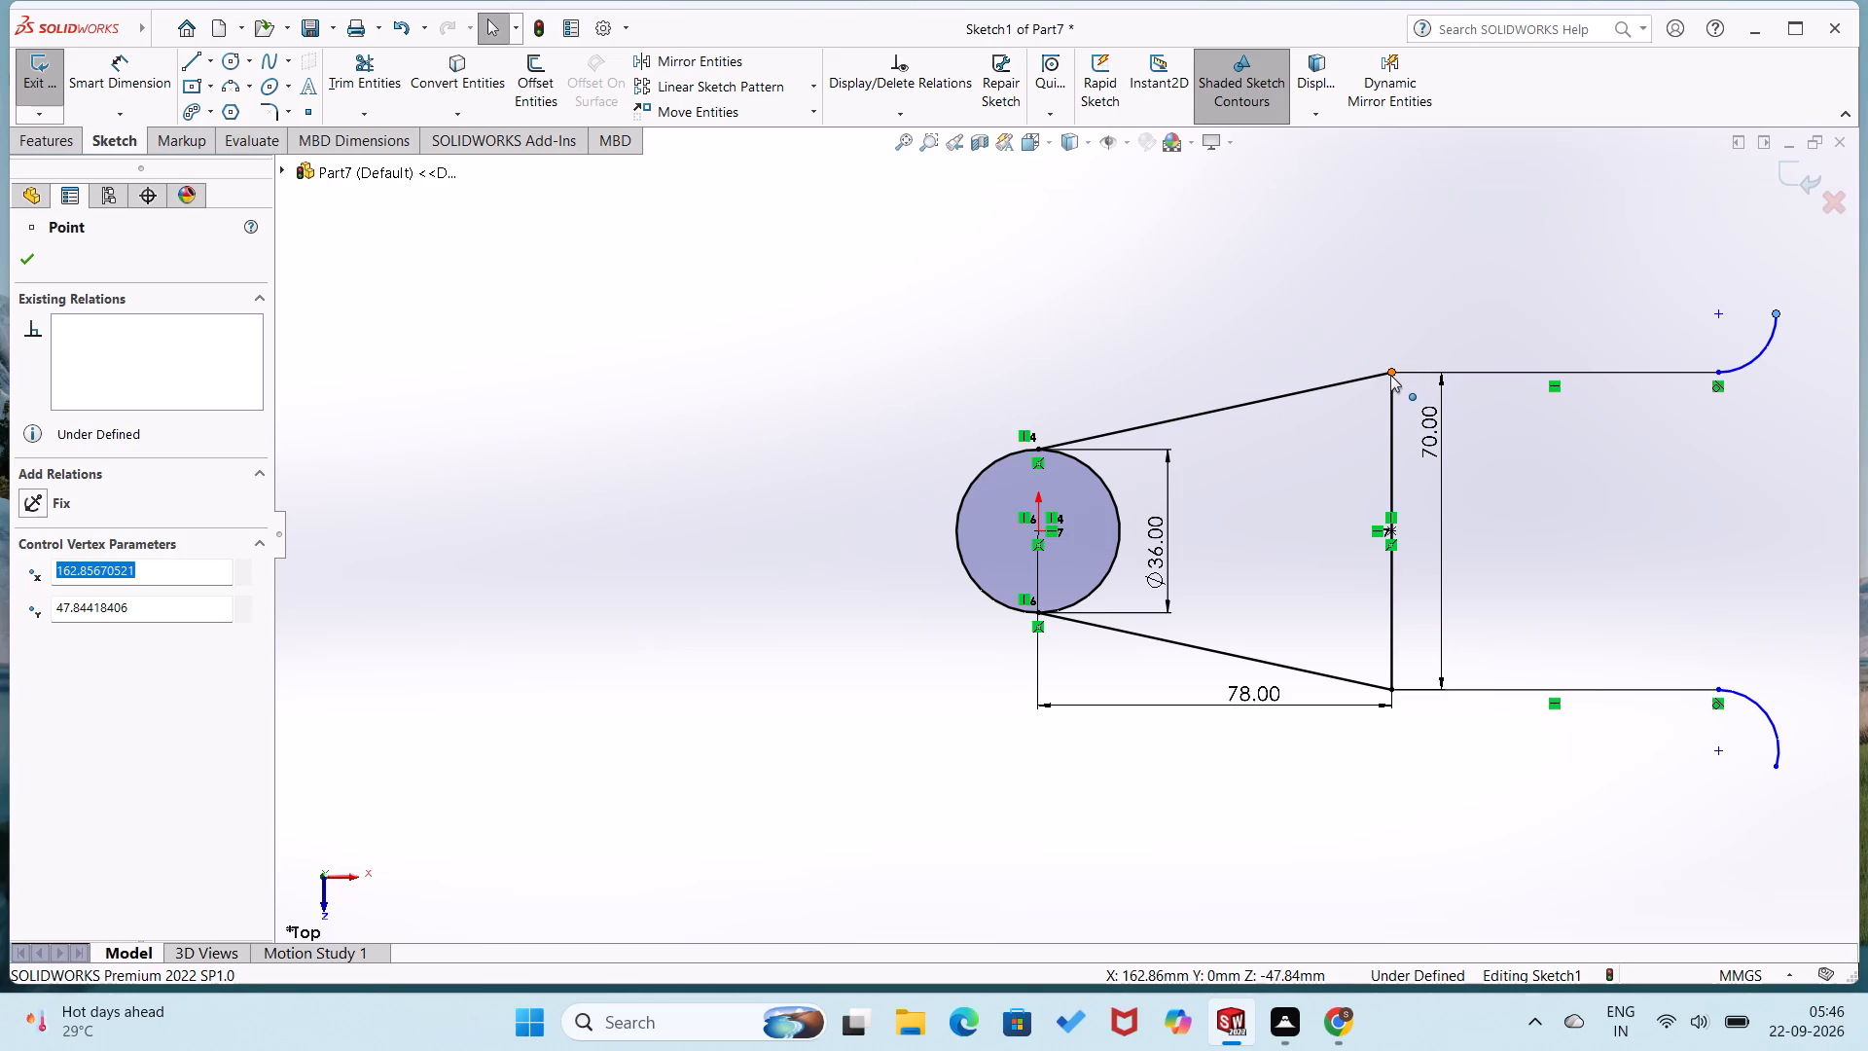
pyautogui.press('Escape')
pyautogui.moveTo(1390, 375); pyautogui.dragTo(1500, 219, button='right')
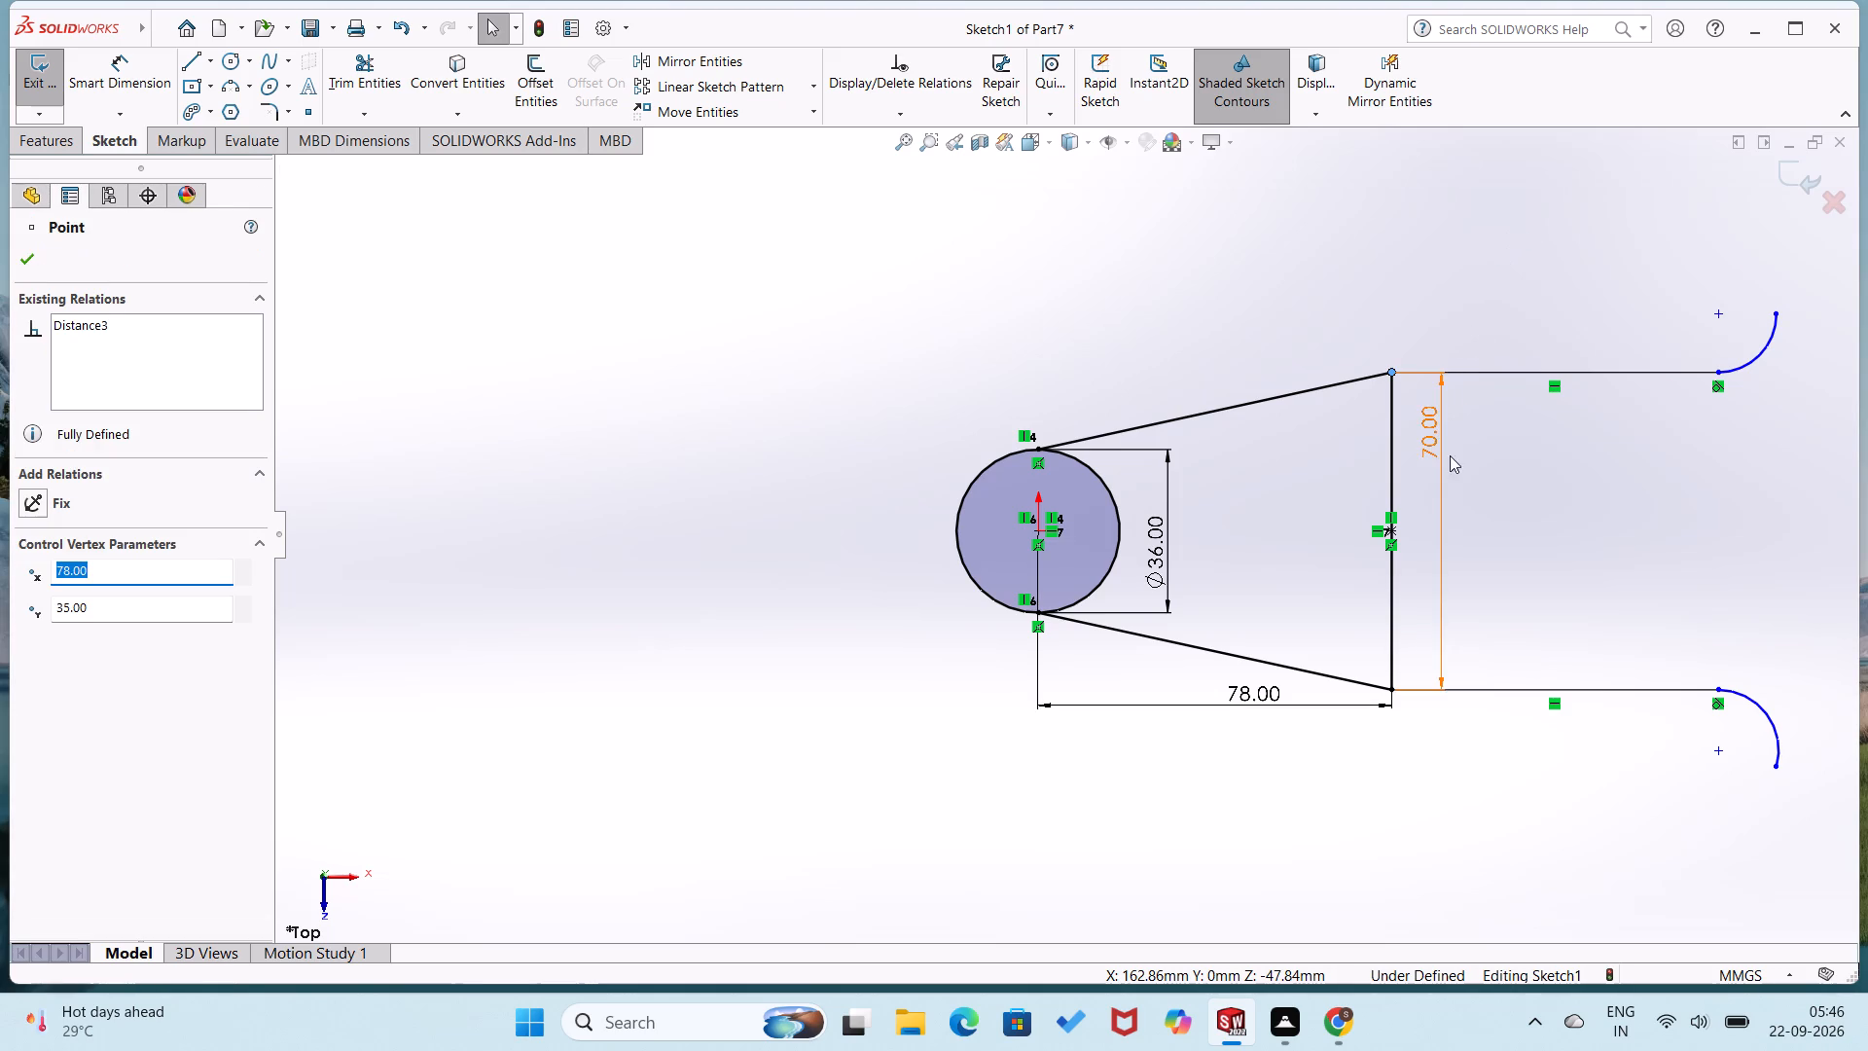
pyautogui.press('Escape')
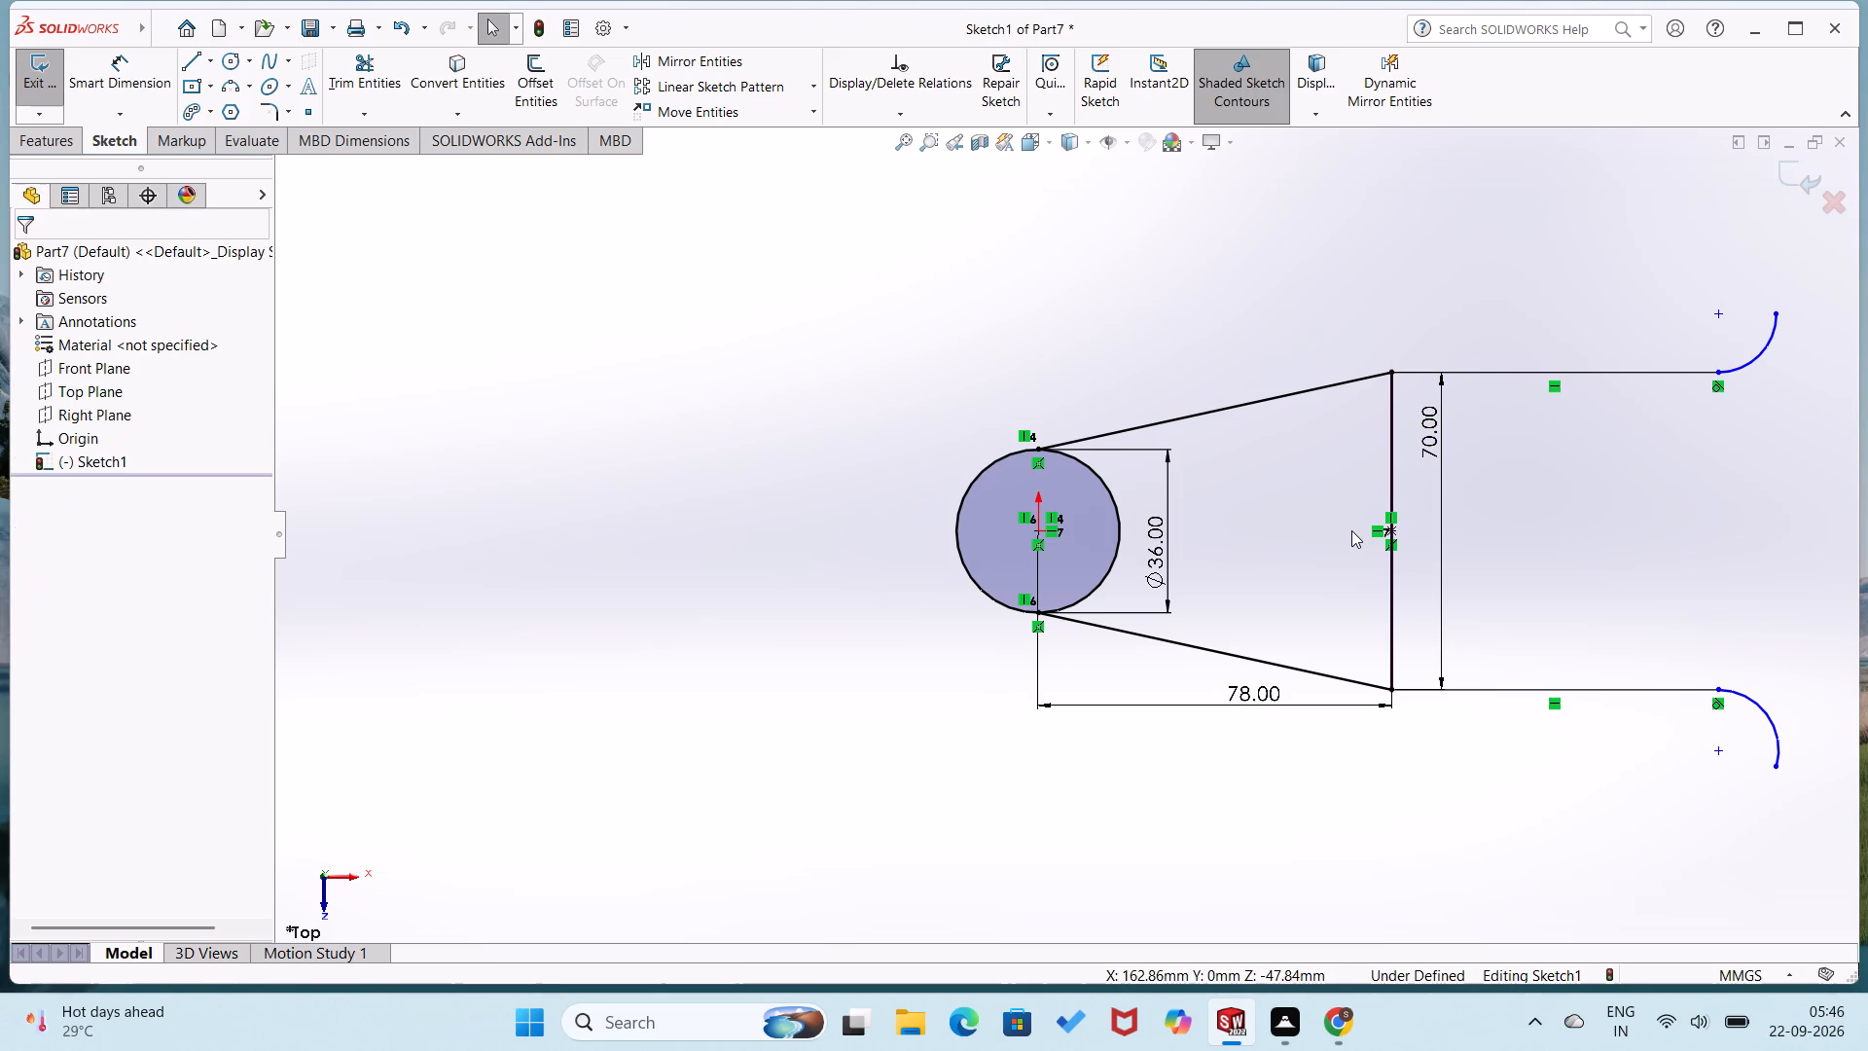
# Dimension the horizontal distance from the vertical line's upper endpoint to the upper arc's free end as 80 mm.
pyautogui.moveTo(1294, 535); pyautogui.dragTo(1355, 257, button='right')
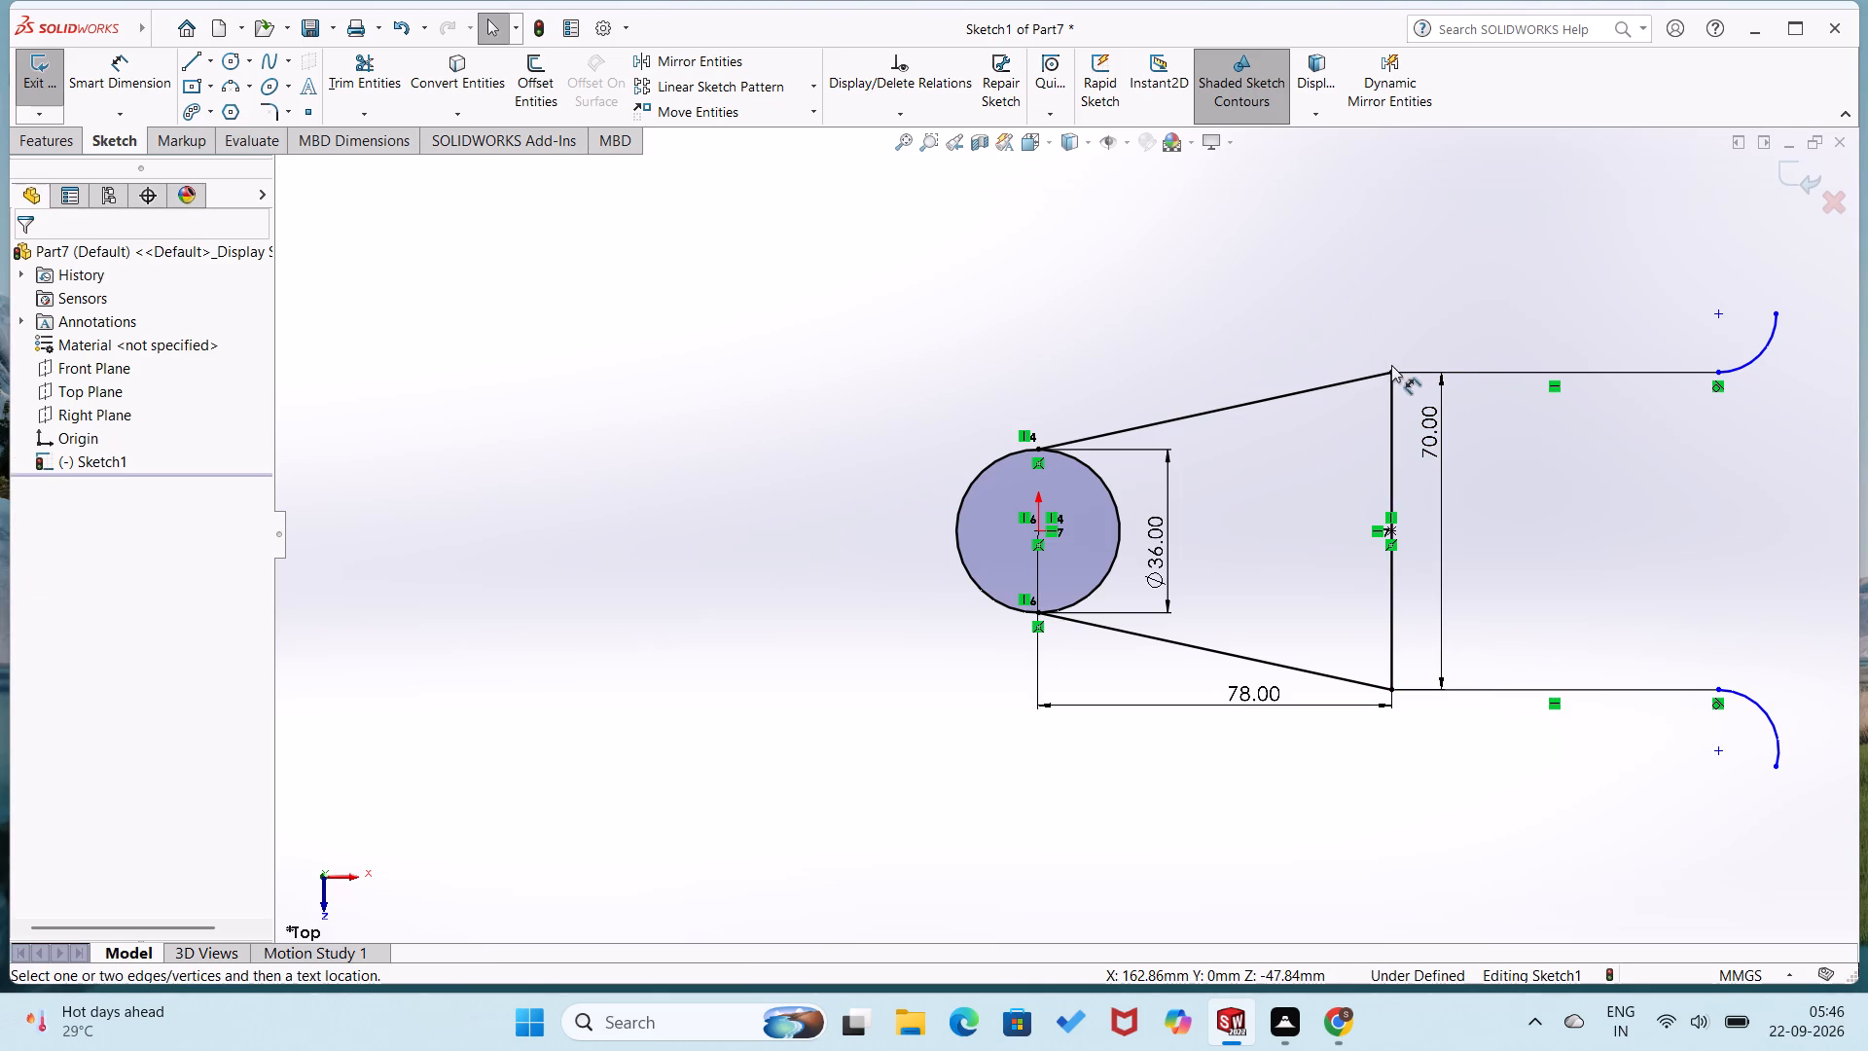
pyautogui.click(1394, 377)
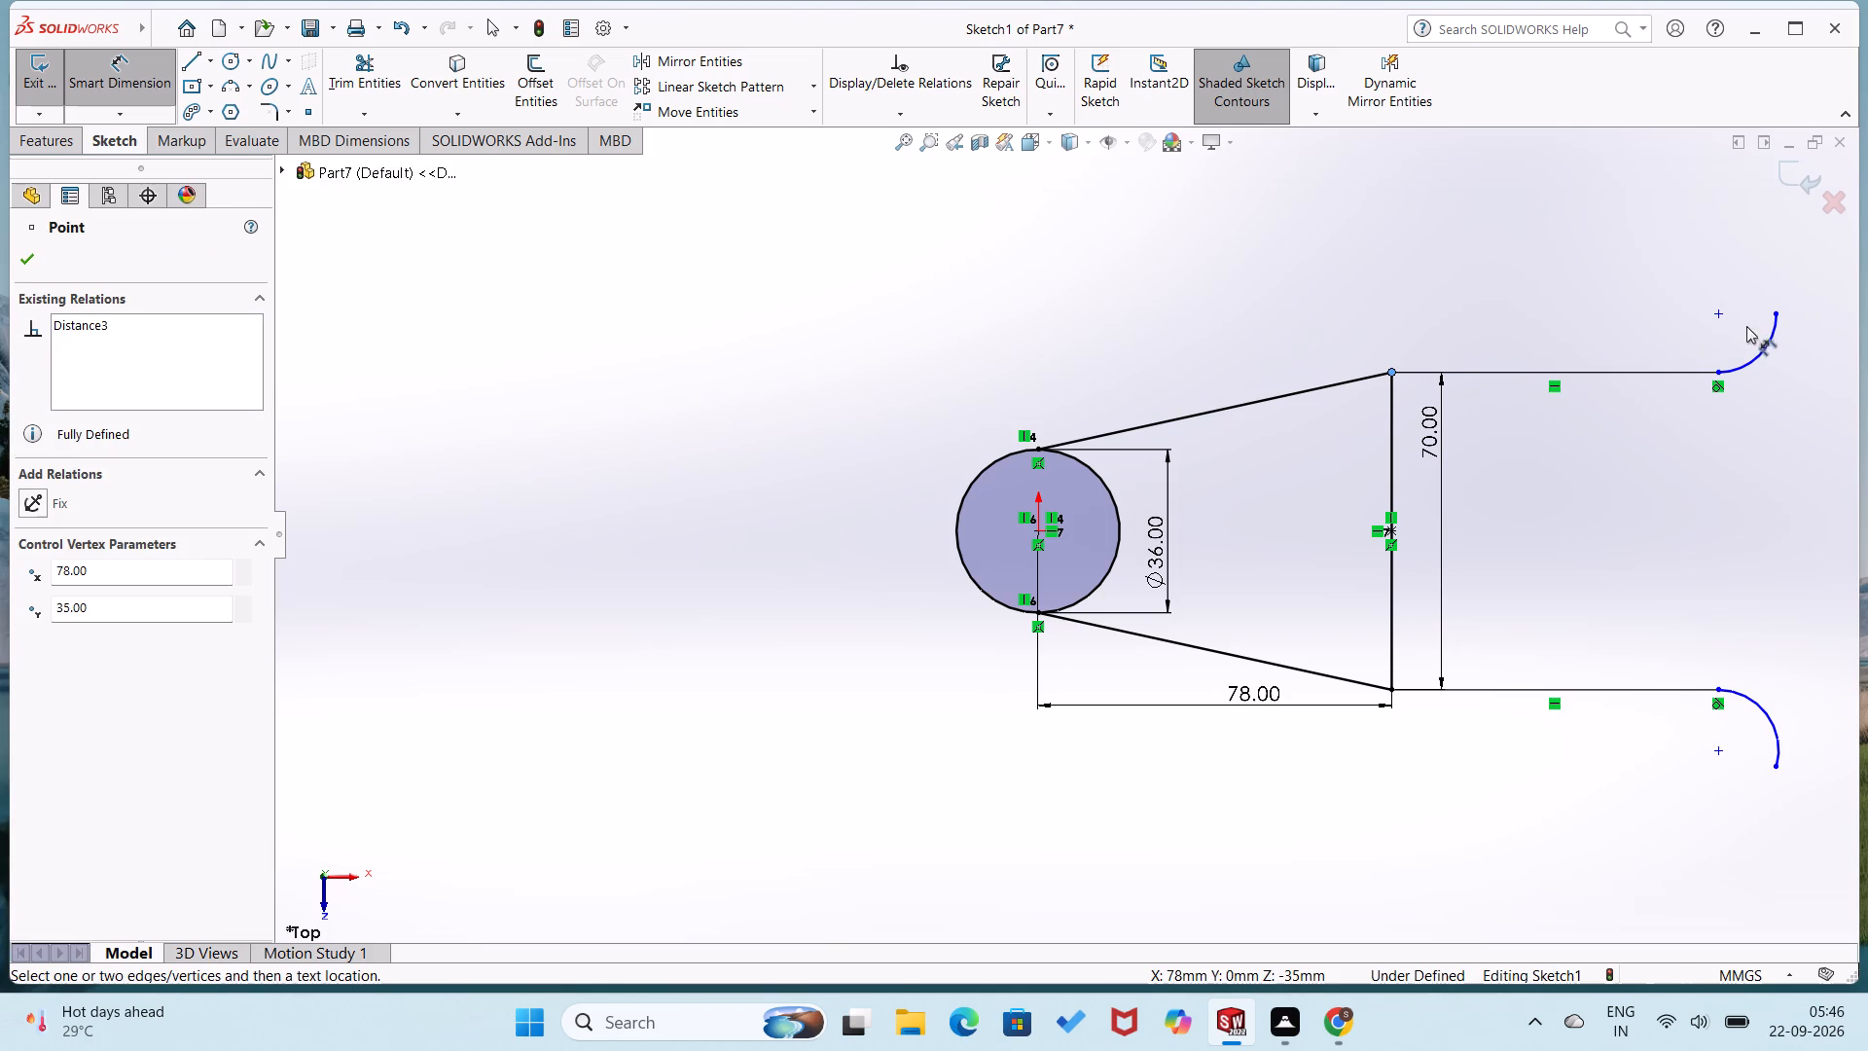
pyautogui.click(1779, 315)
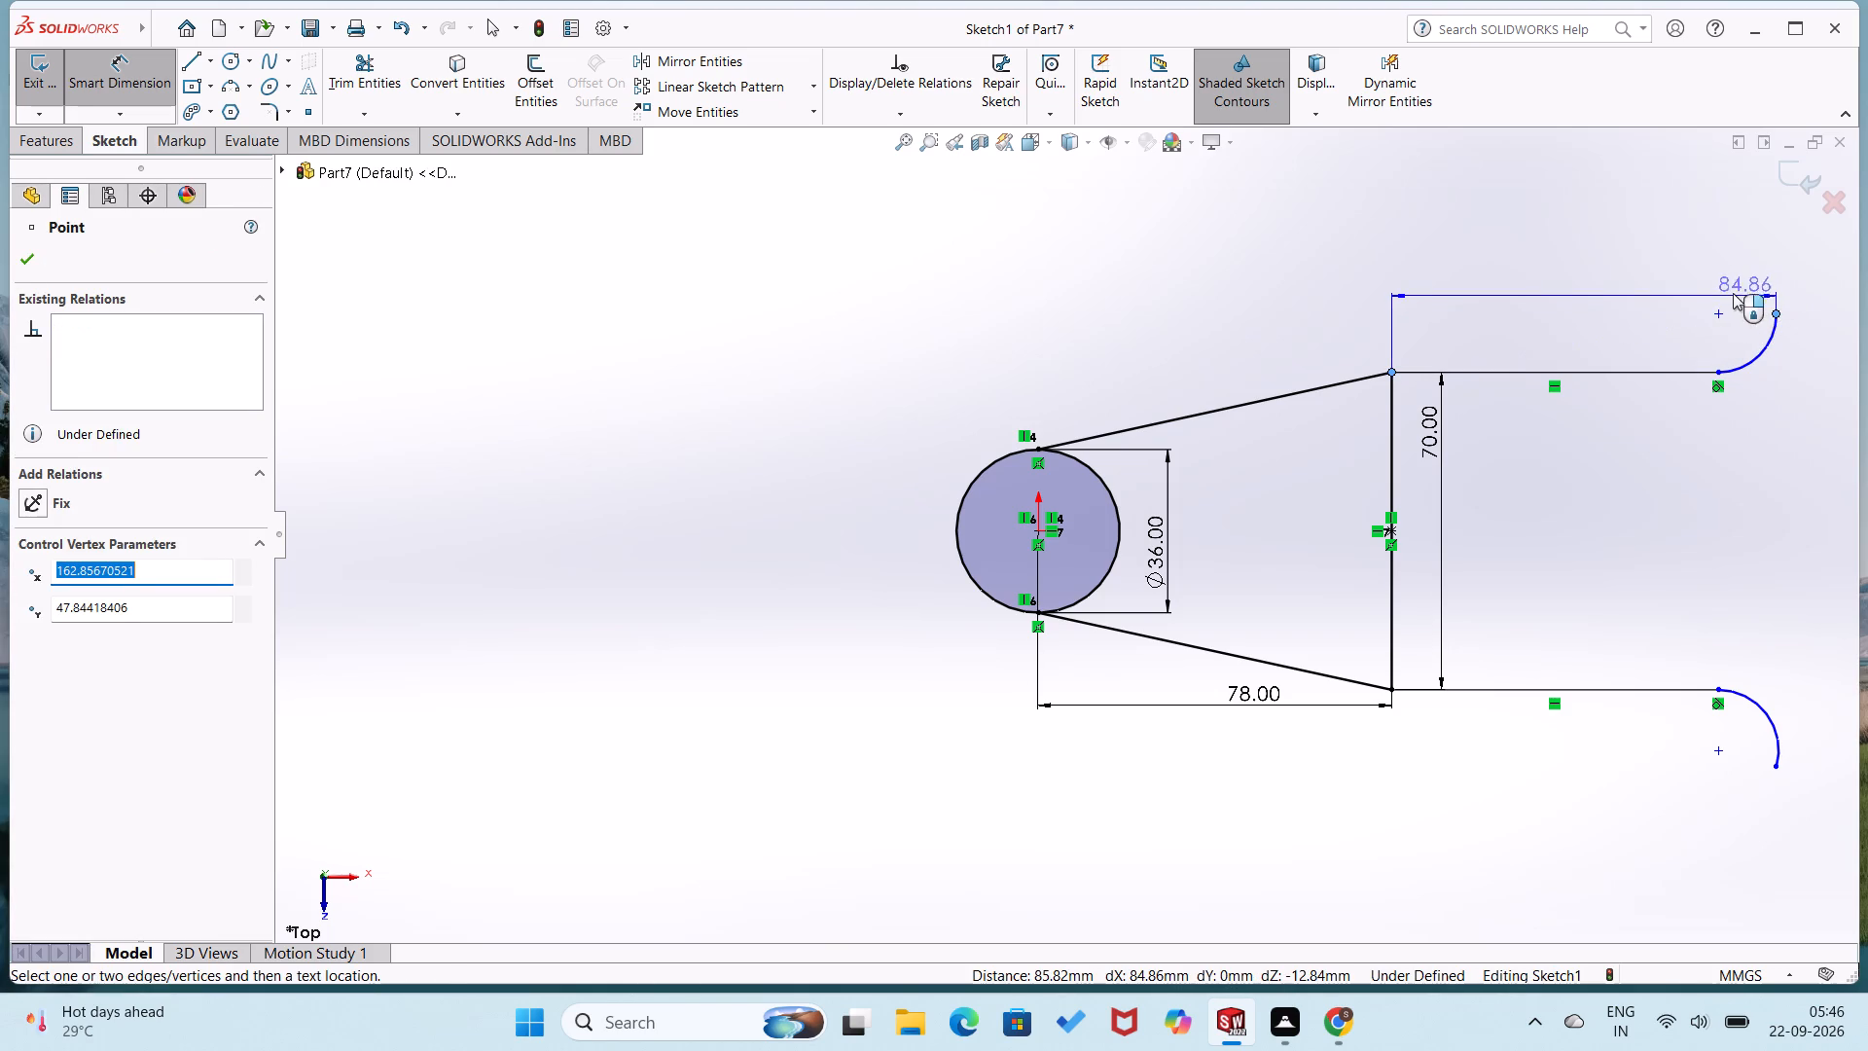
pyautogui.click(1704, 286)
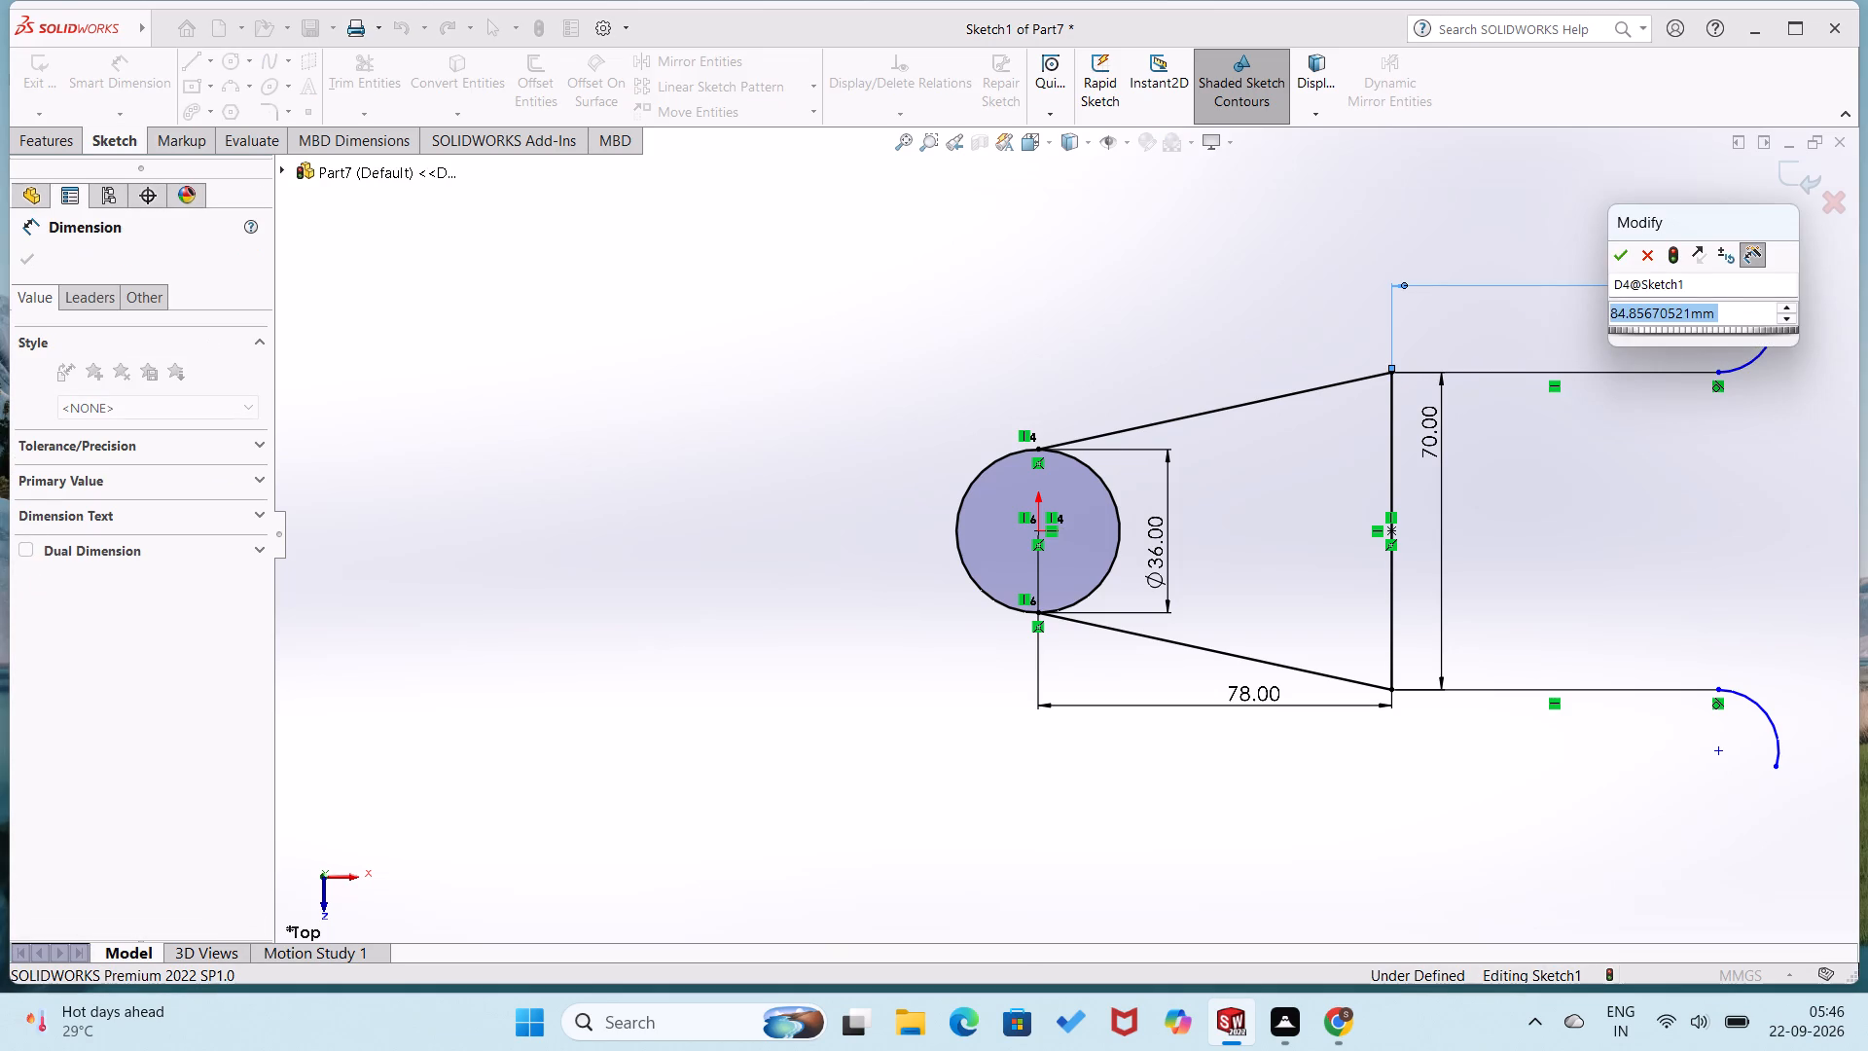
pyautogui.write('80')
pyautogui.press('Return')
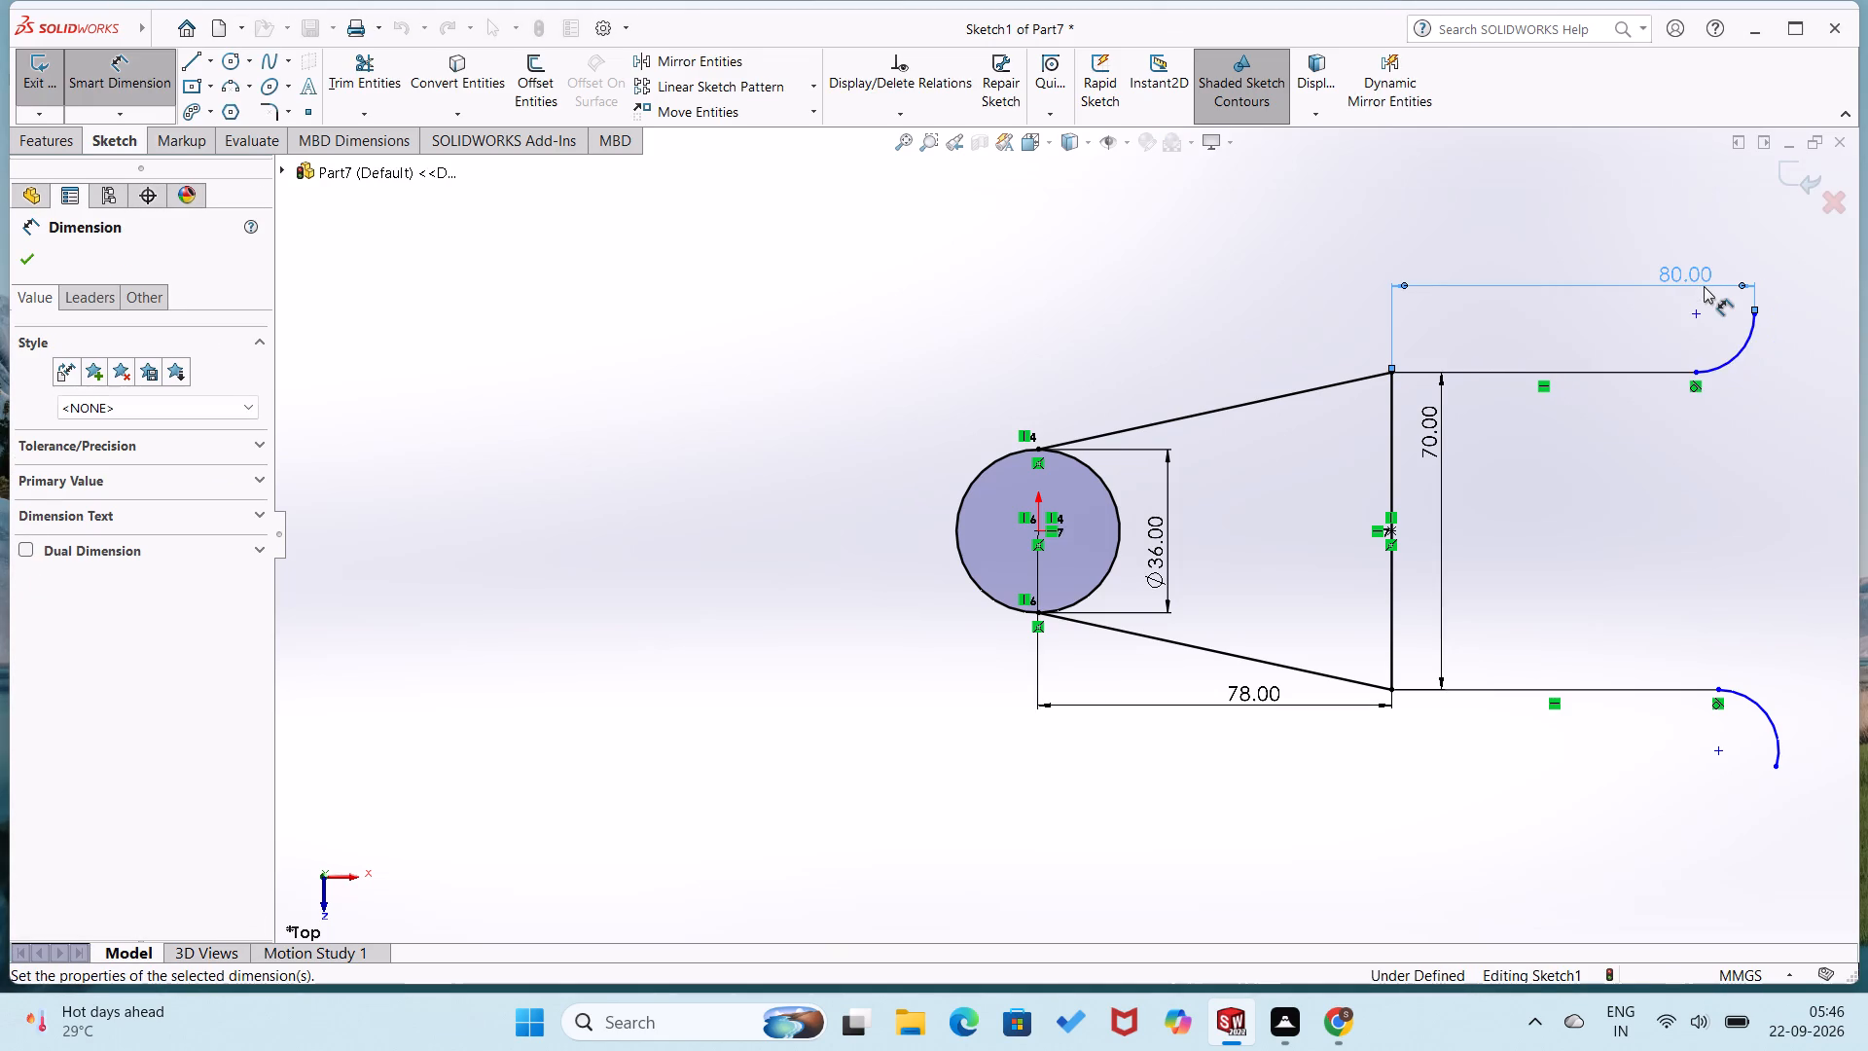
# Dimension the upper tangent arc's radius as 13 mm.
pyautogui.click(1718, 372)
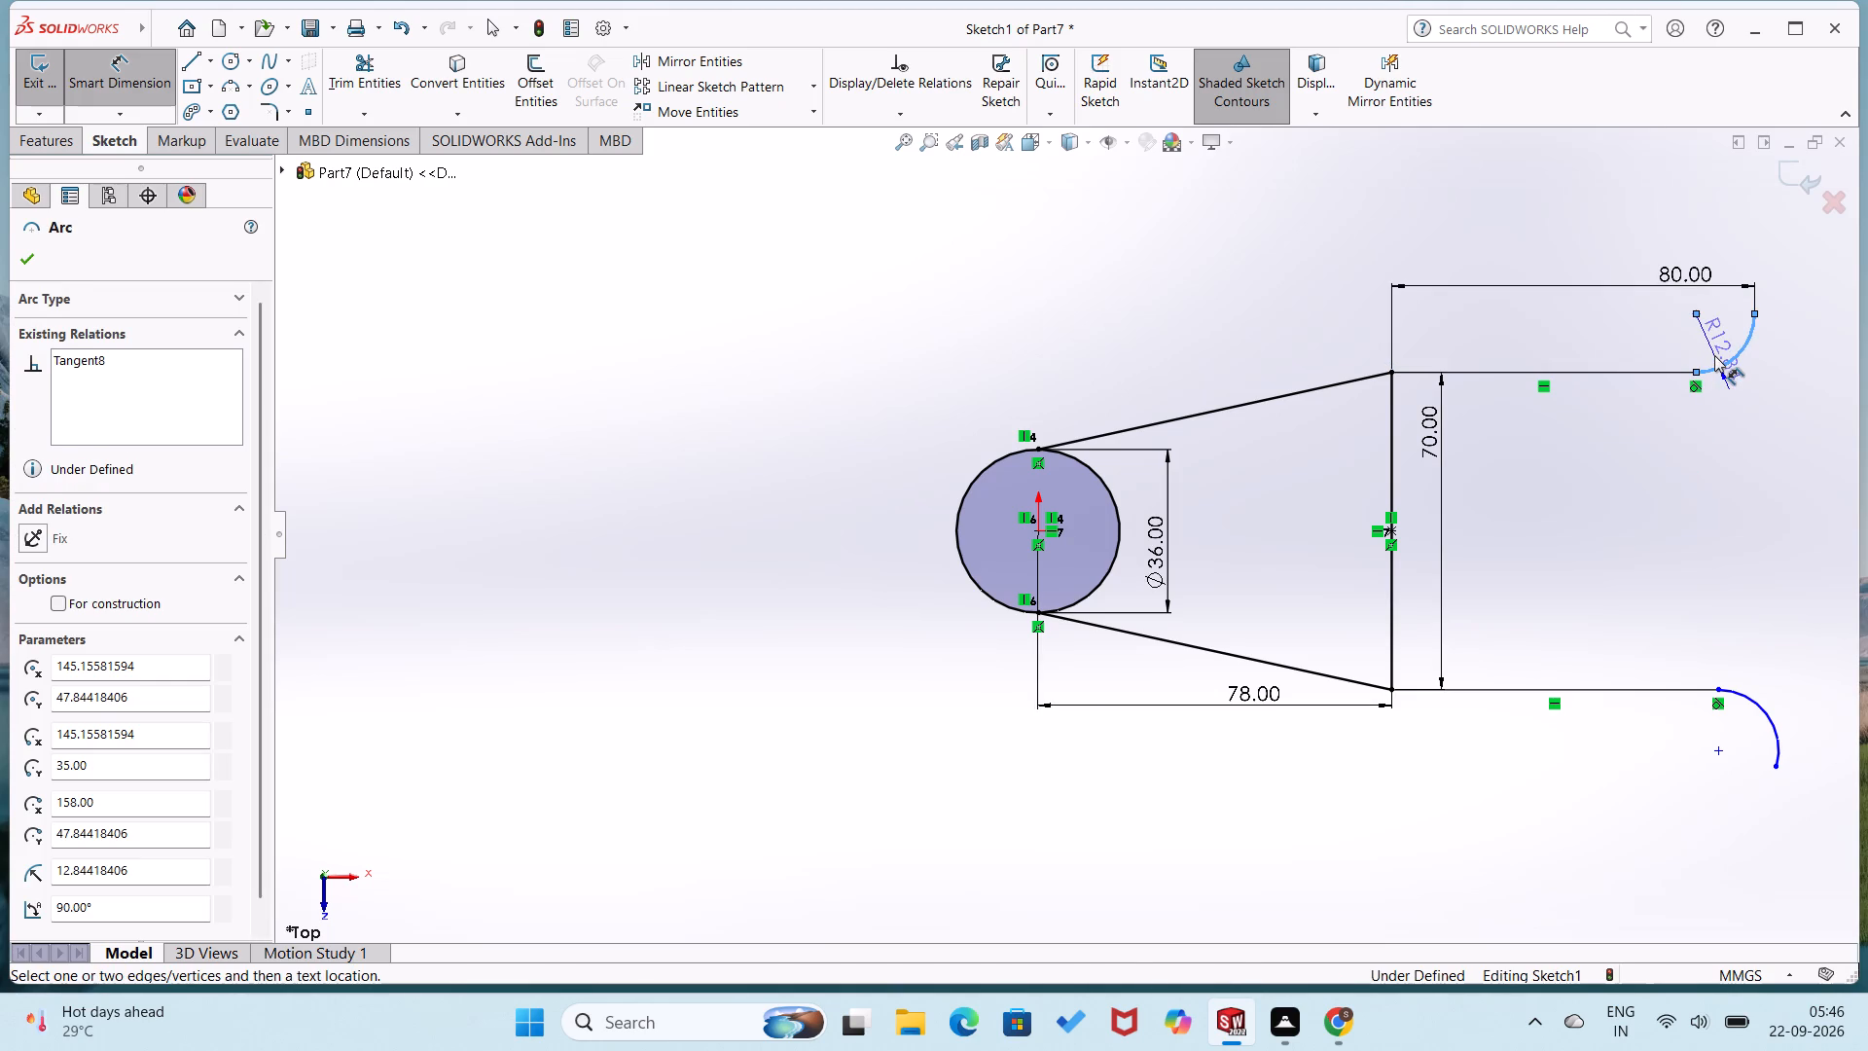
pyautogui.click(1714, 355)
pyautogui.write('13')
pyautogui.press('Return')
pyautogui.click(1698, 467)
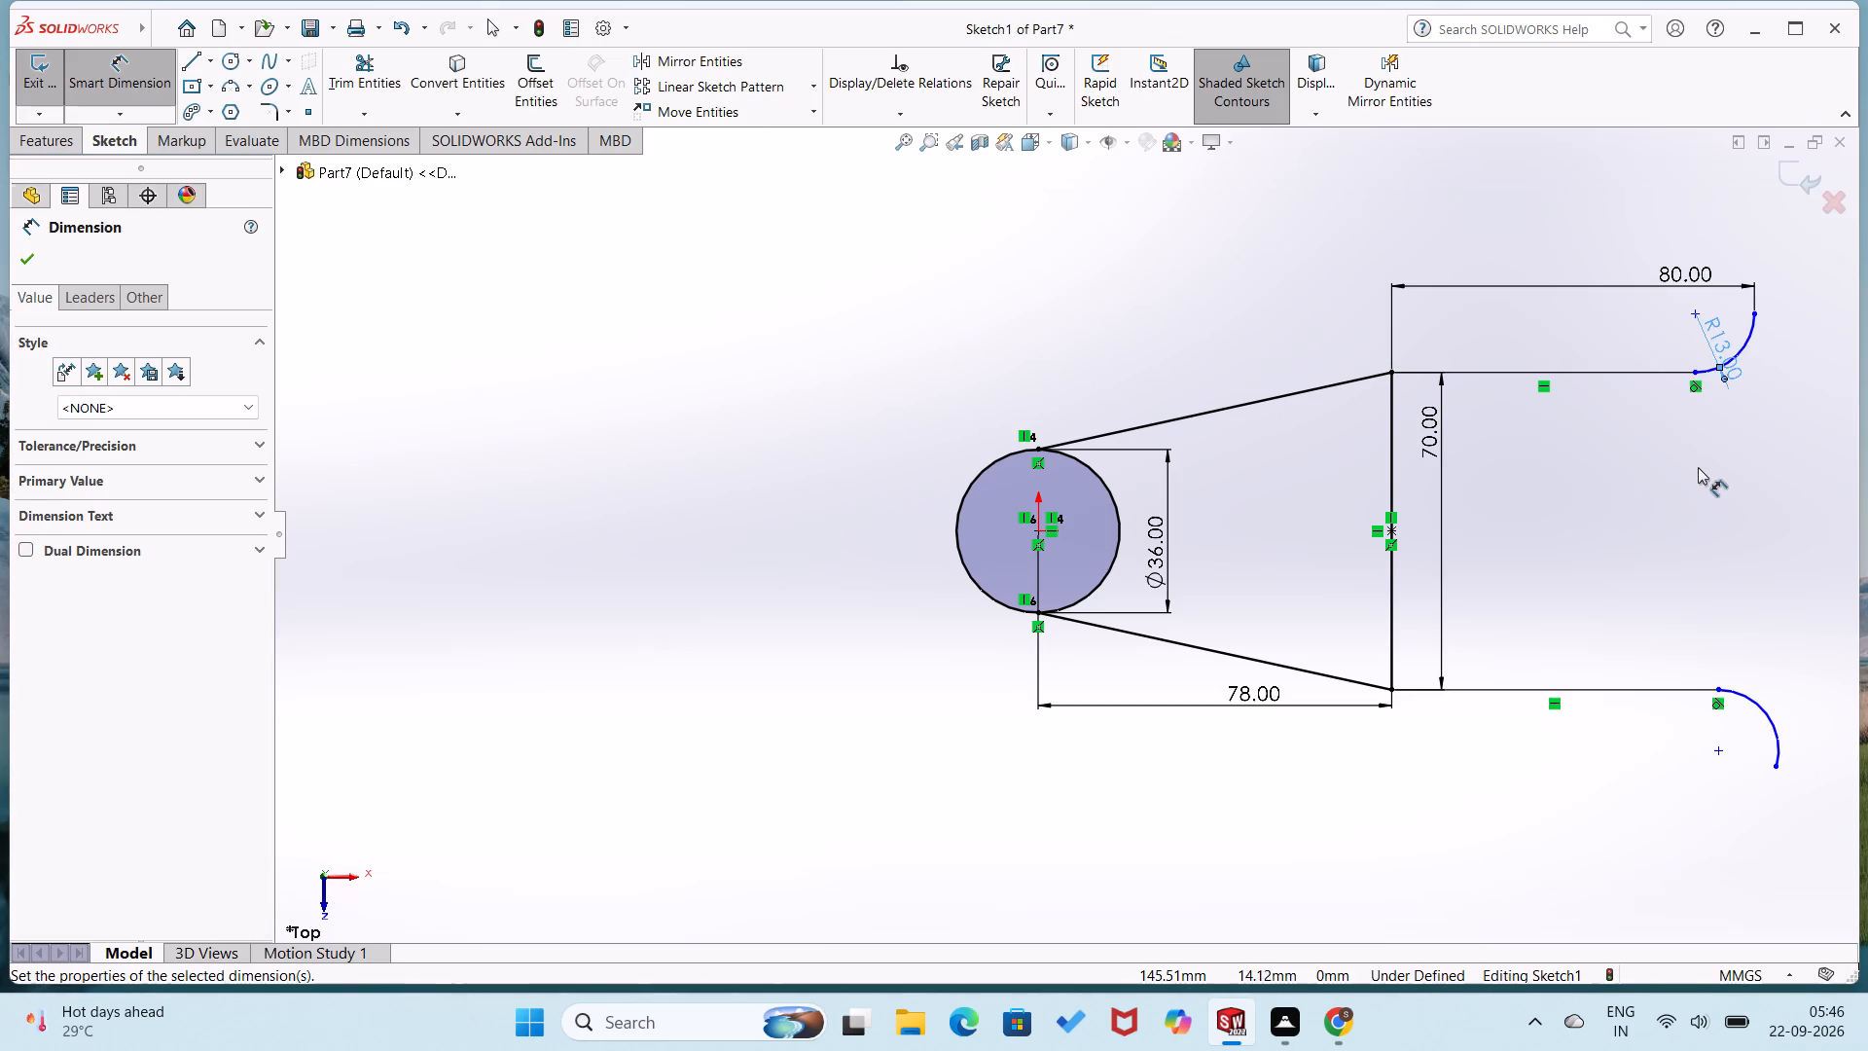
# Dimension the horizontal distance from the vertical line's lower endpoint to the lower arc's free end as 80 mm.
pyautogui.click(1387, 691)
pyautogui.click(1779, 767)
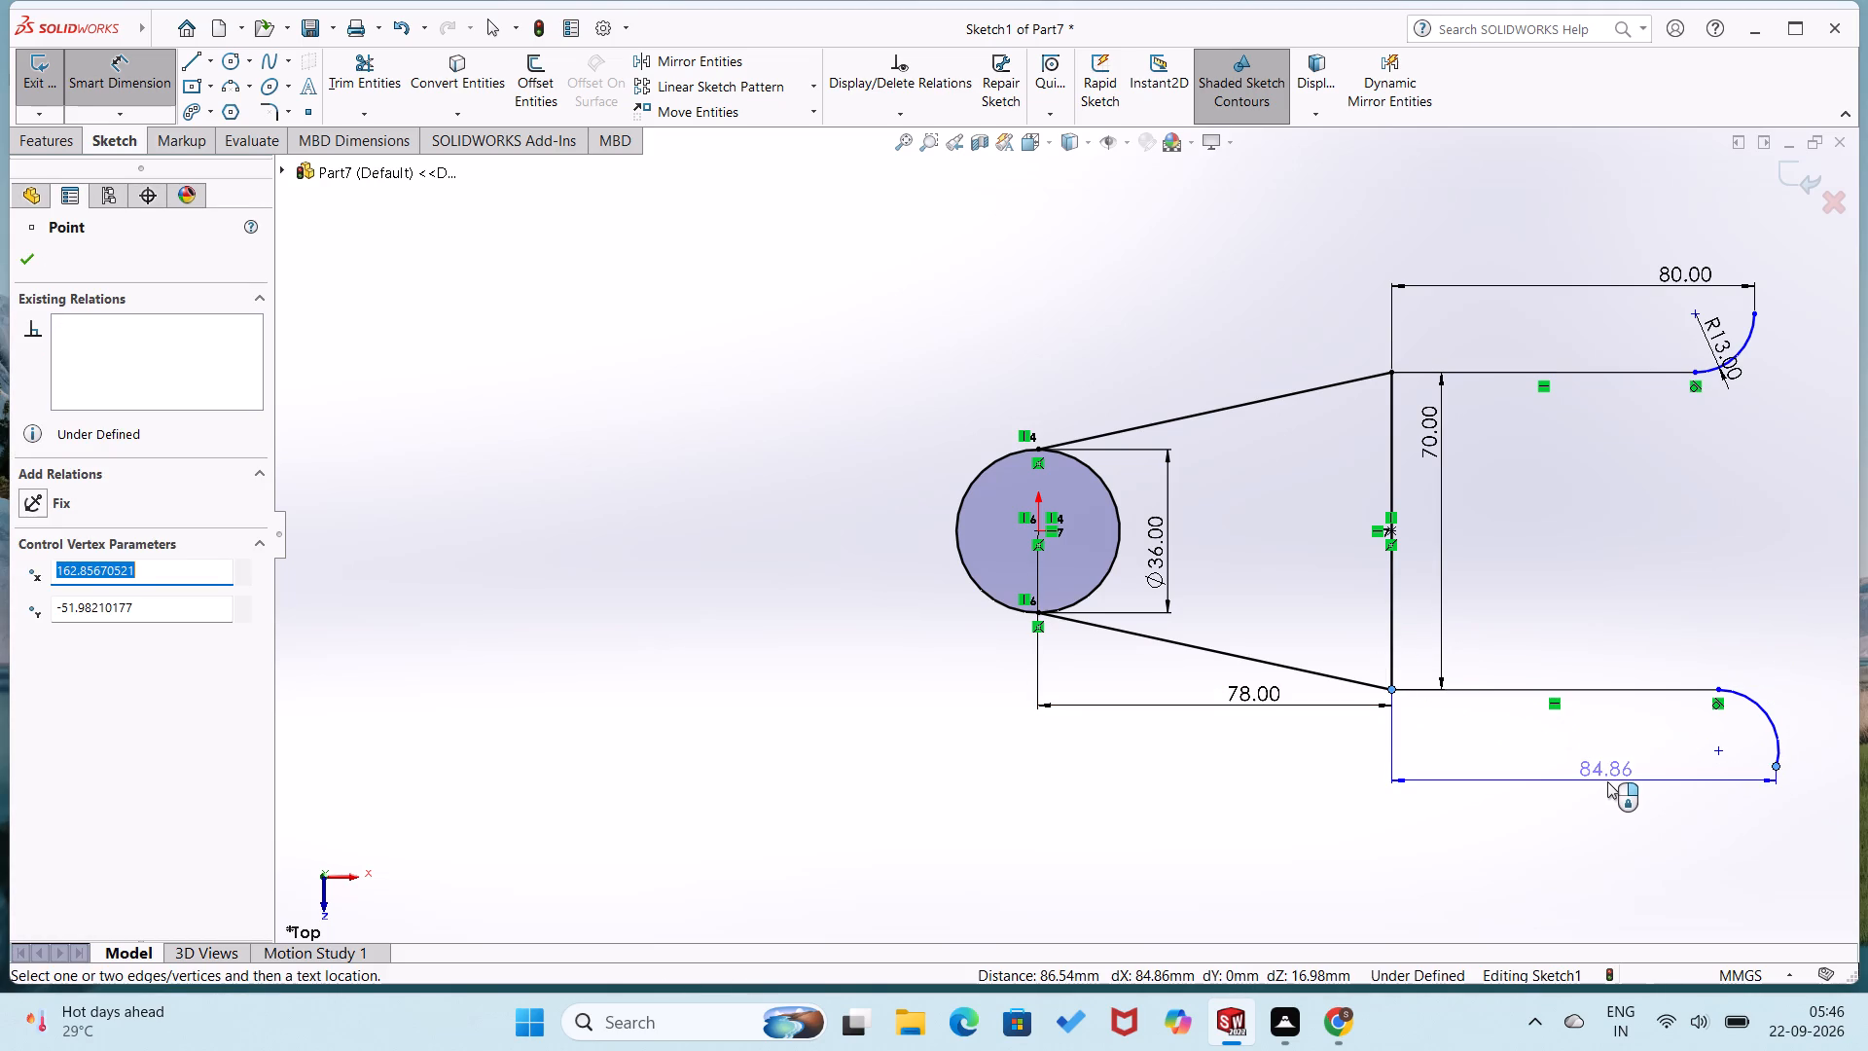
pyautogui.click(1607, 781)
pyautogui.press('8')
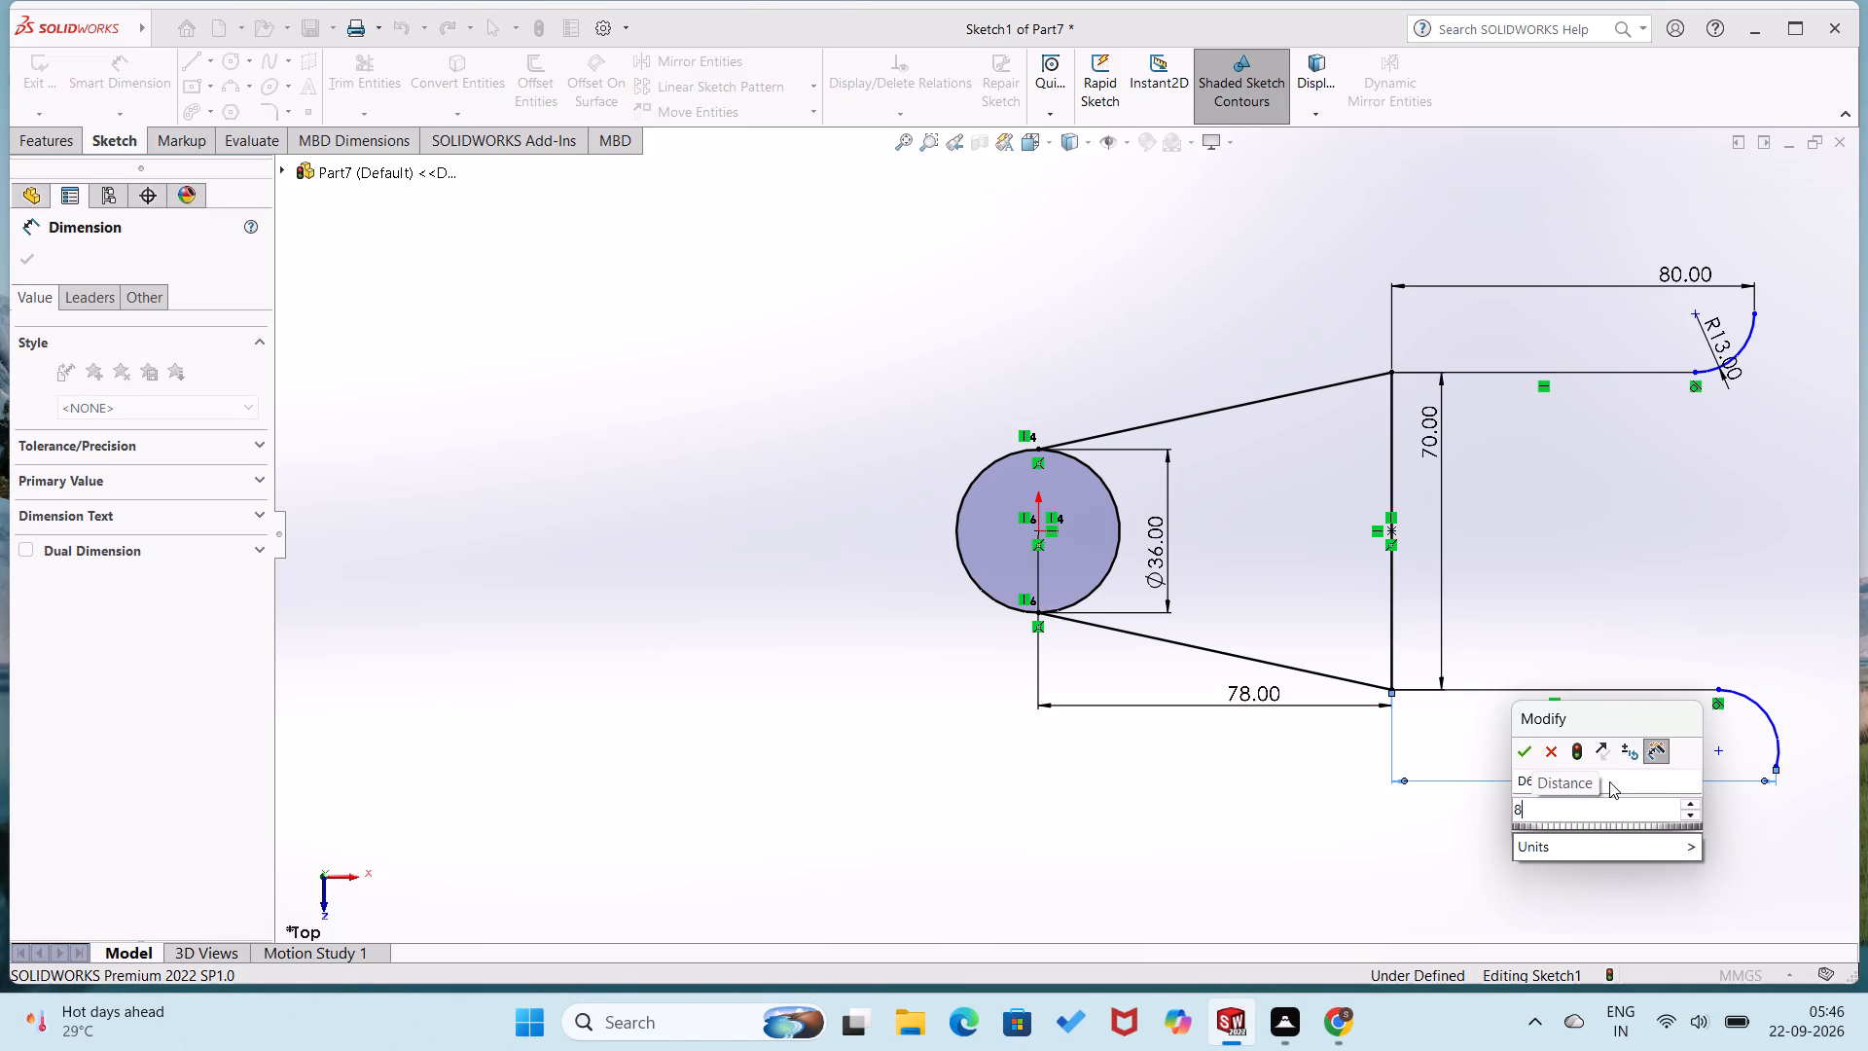
pyautogui.press('0')
pyautogui.press('Return')
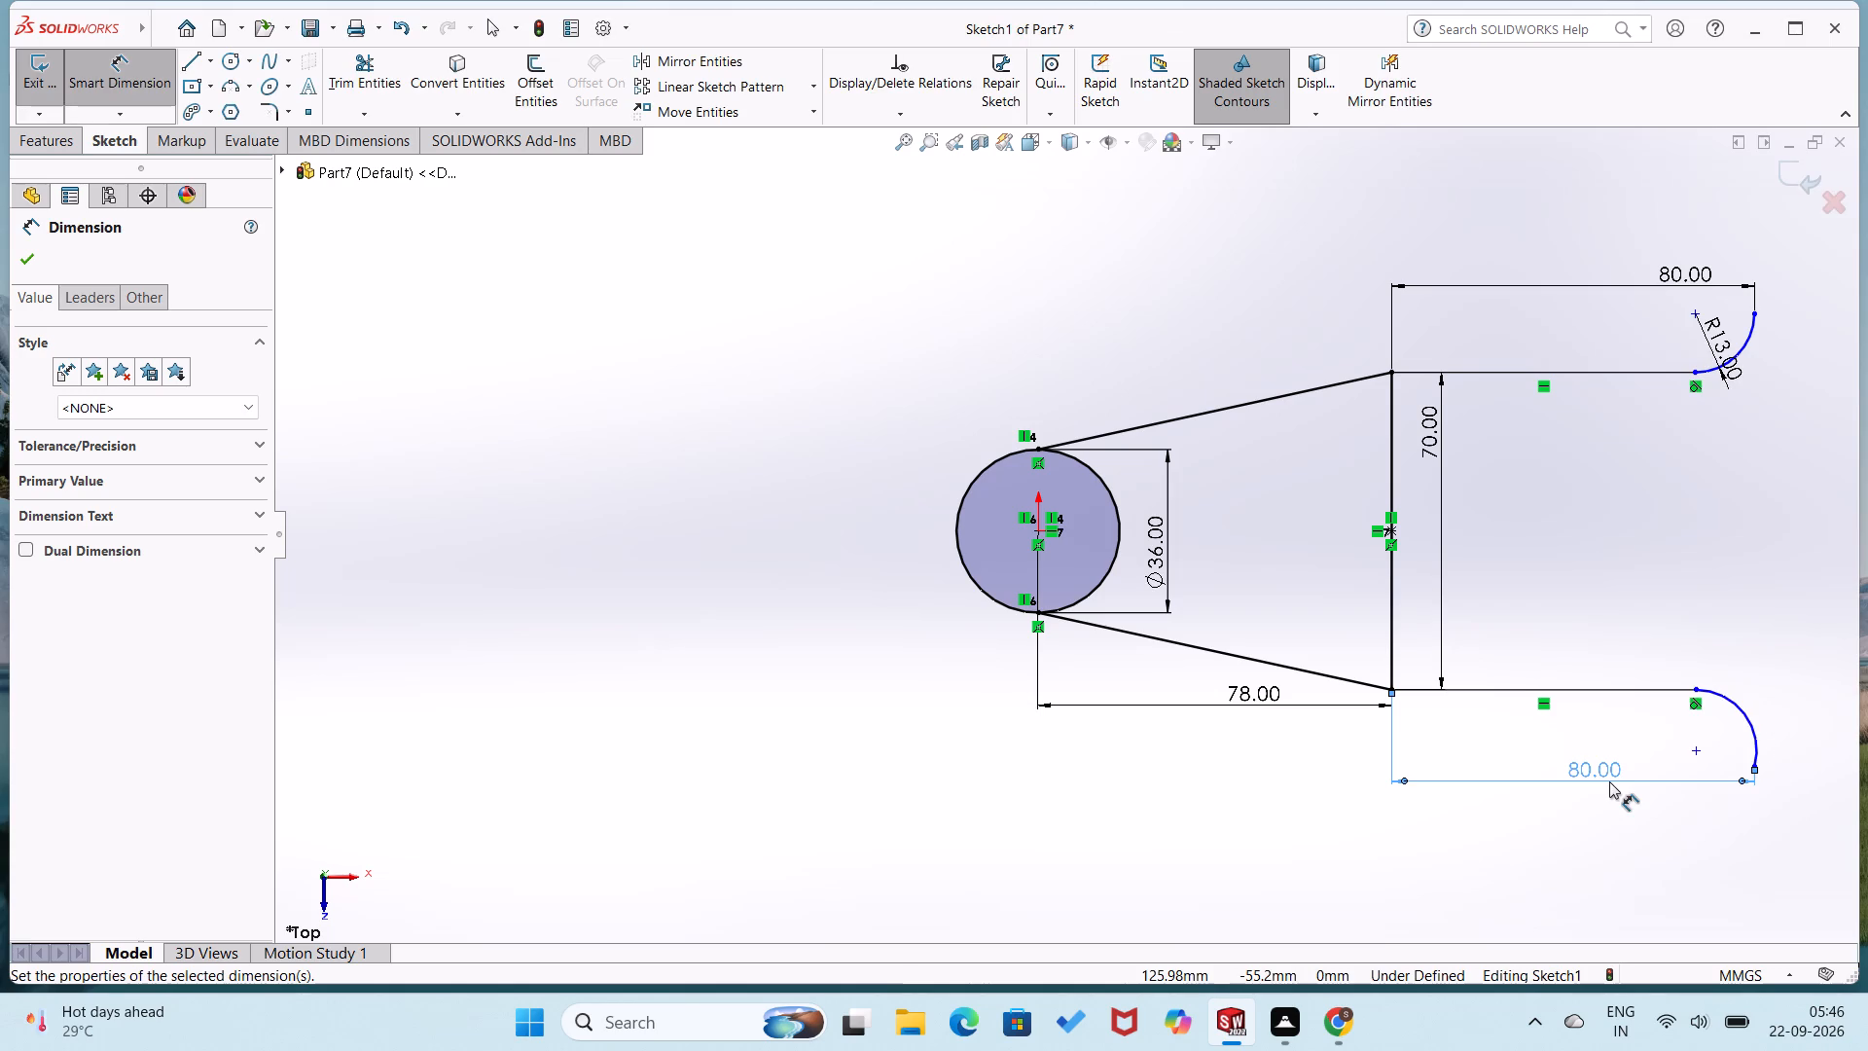
# Dimension the lower tangent arc's radius as 13 mm.
pyautogui.click(1749, 735)
pyautogui.click(1725, 744)
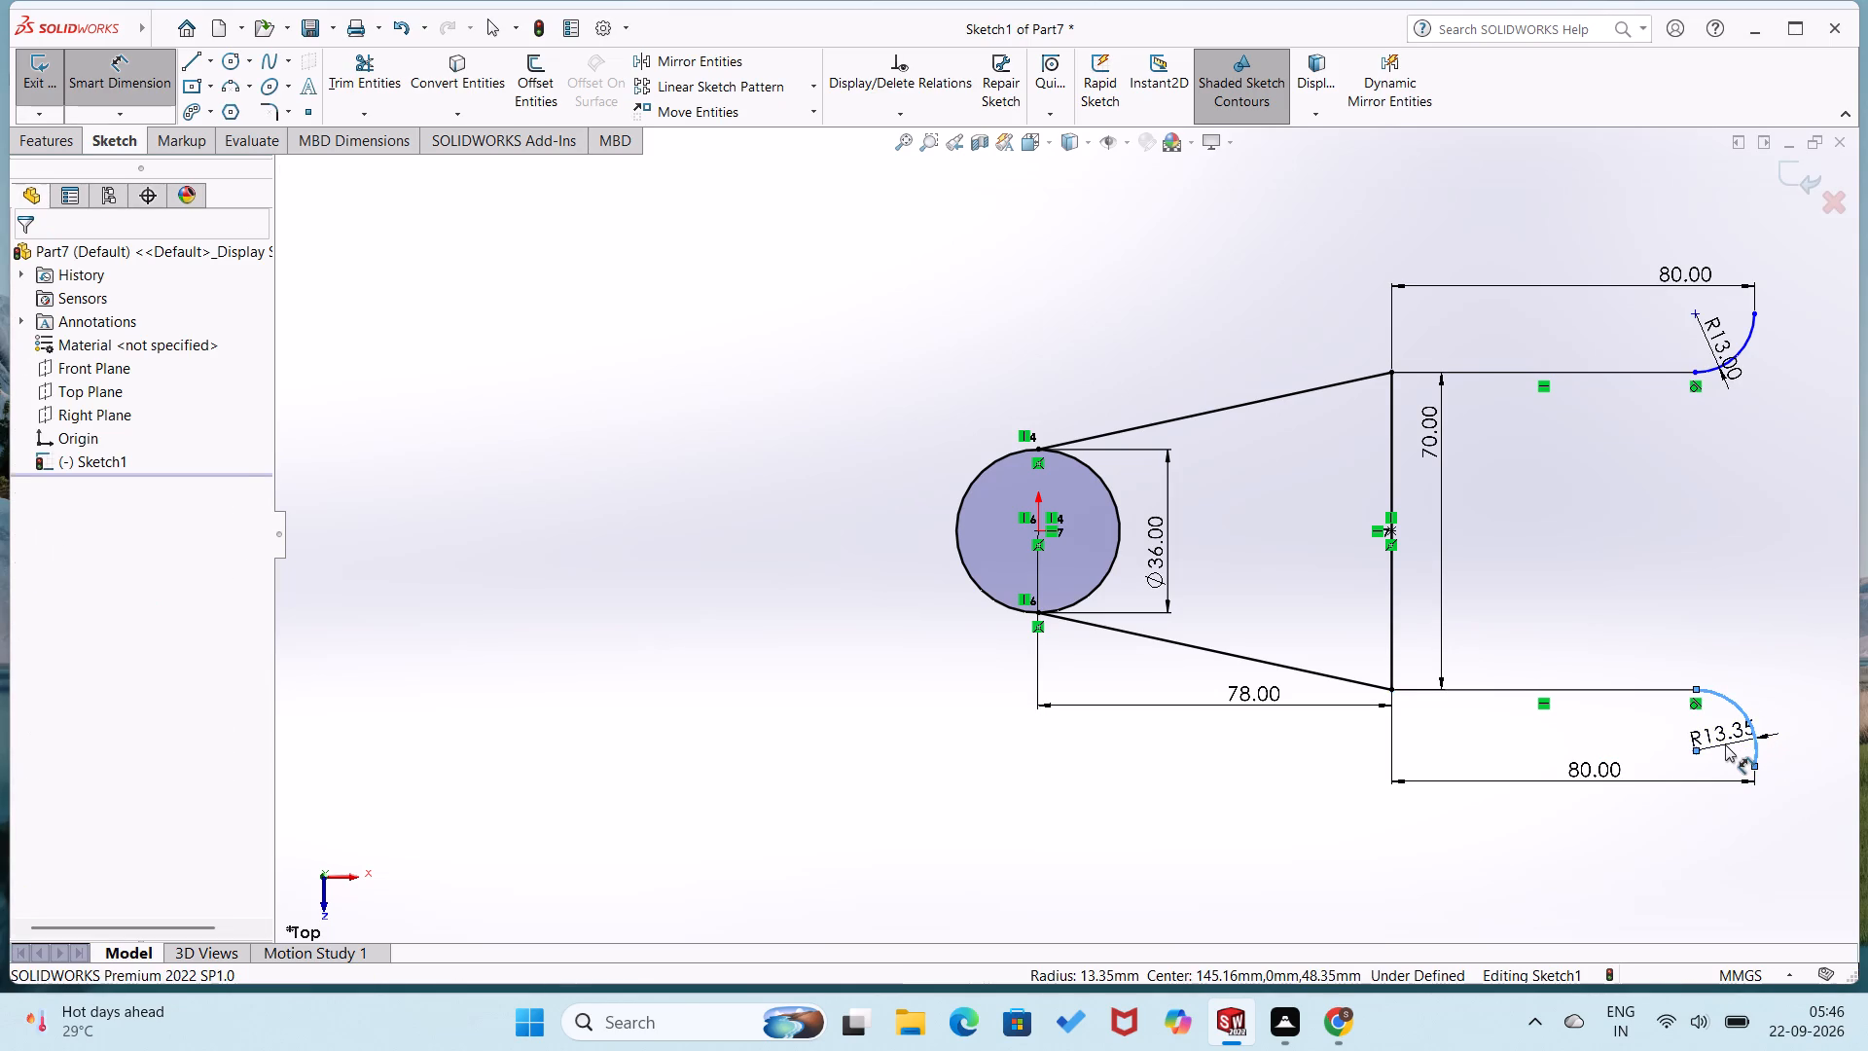
pyautogui.write('13')
pyautogui.press('Return')
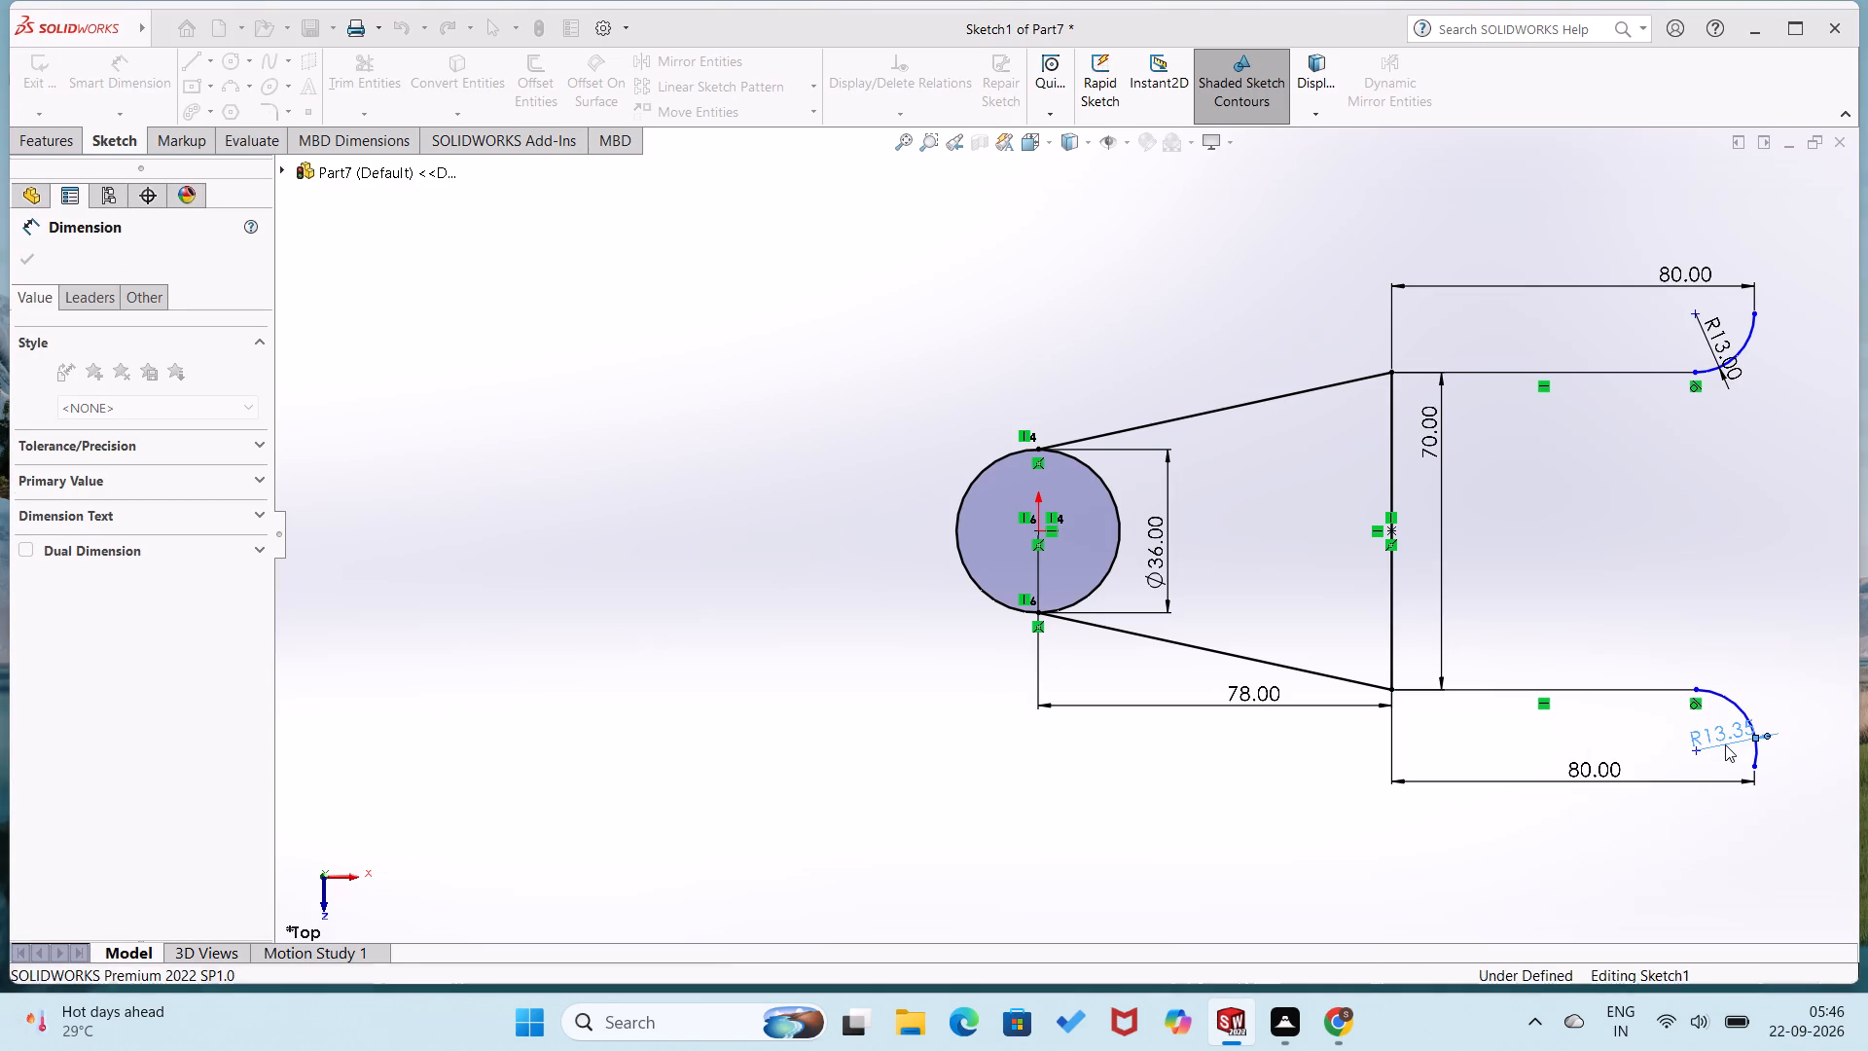
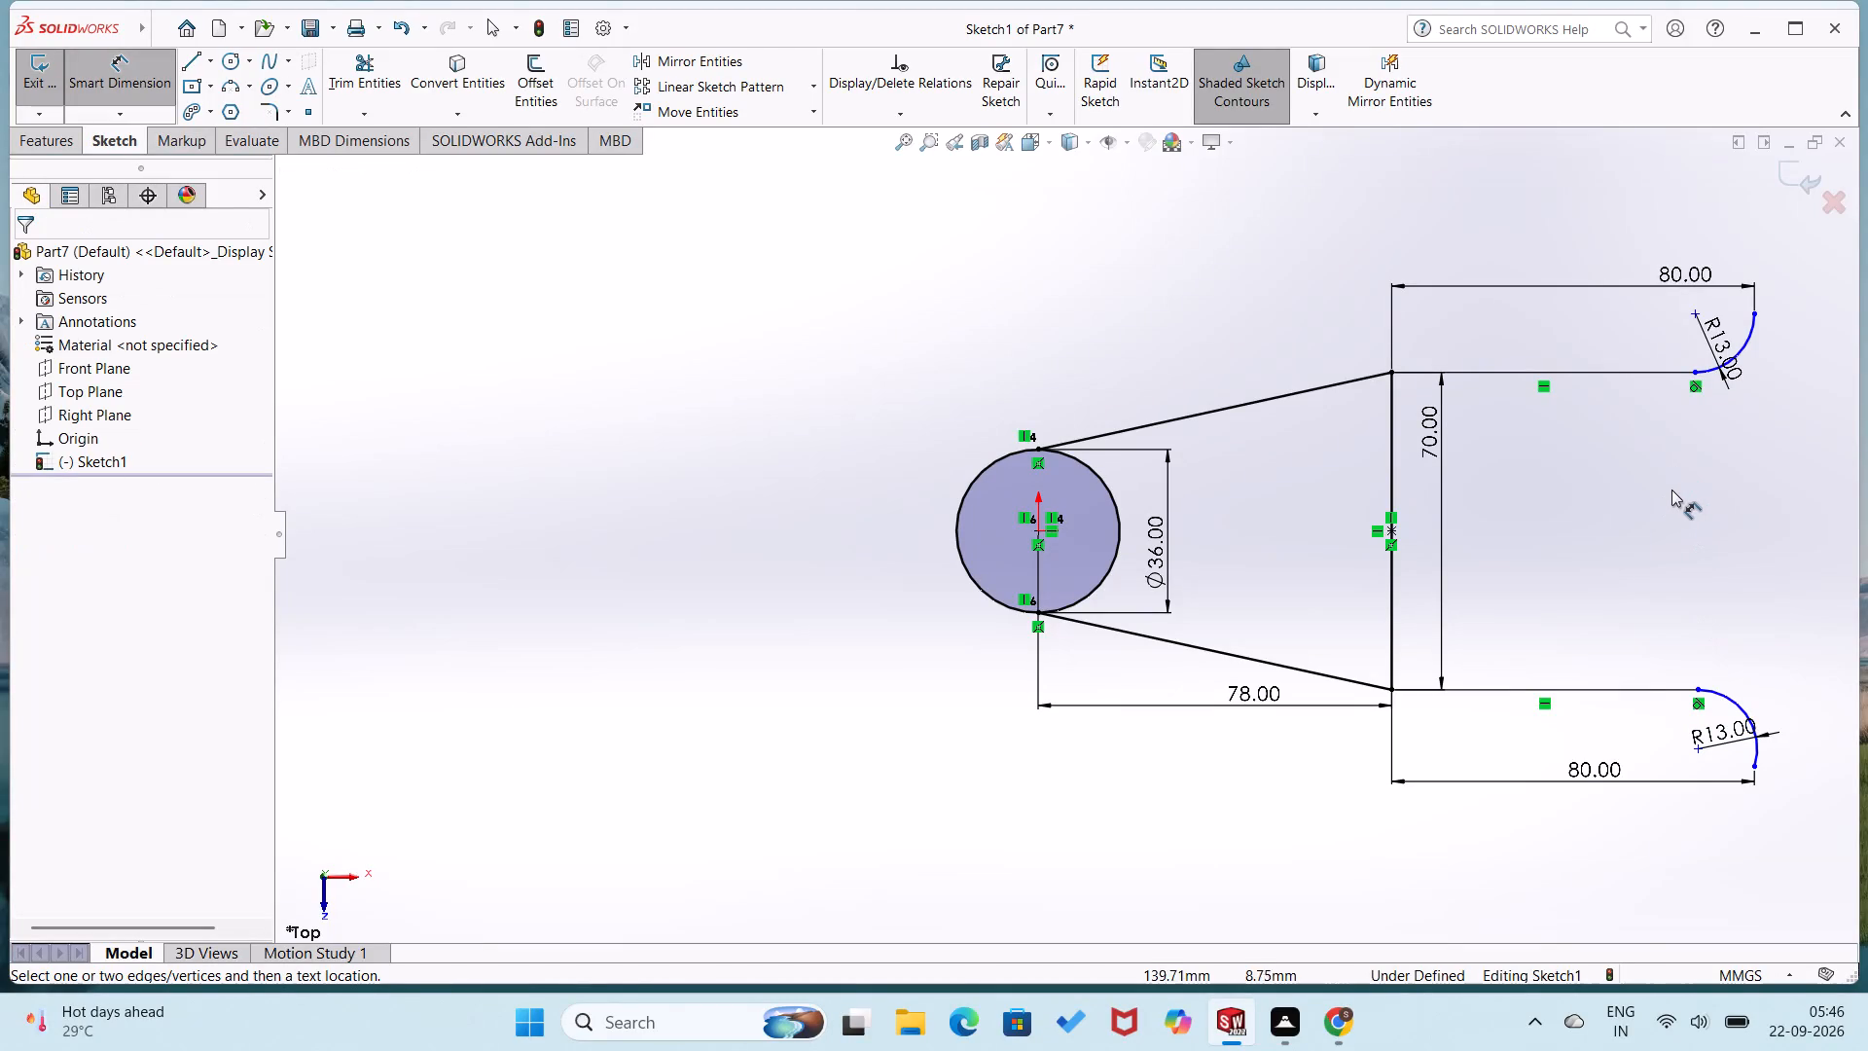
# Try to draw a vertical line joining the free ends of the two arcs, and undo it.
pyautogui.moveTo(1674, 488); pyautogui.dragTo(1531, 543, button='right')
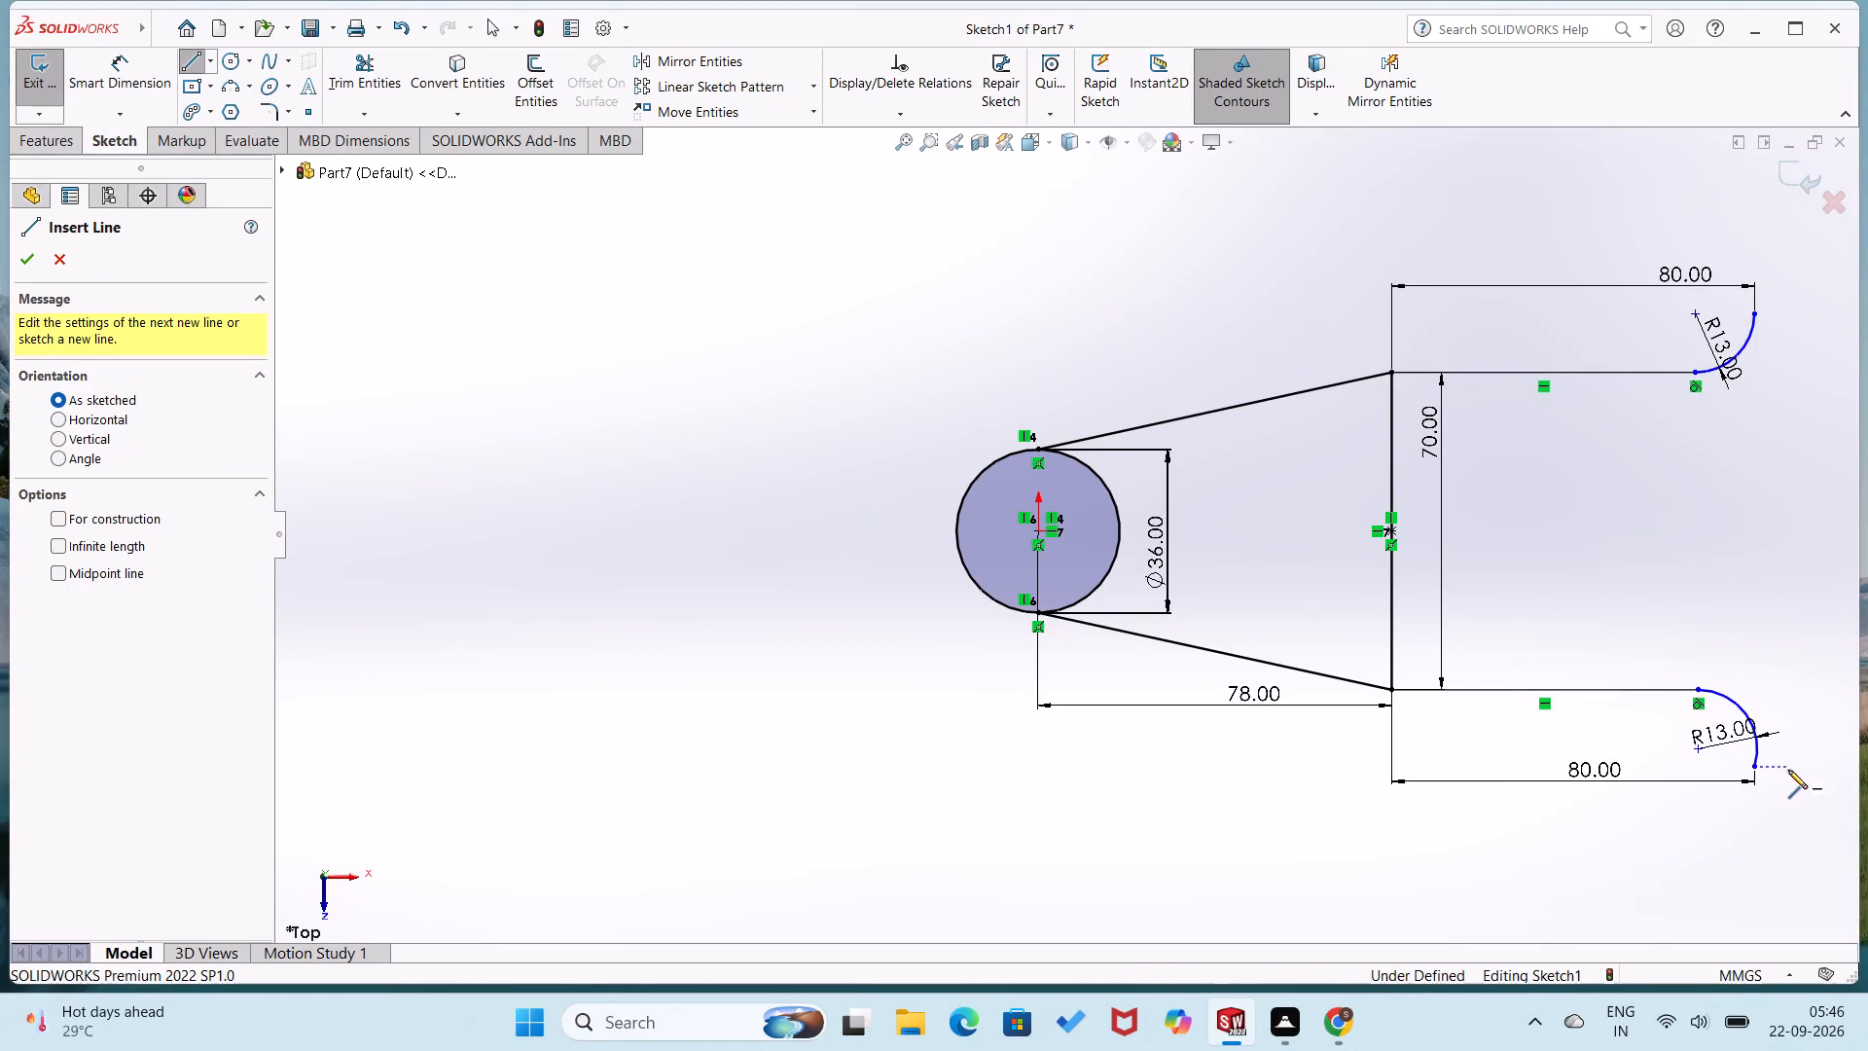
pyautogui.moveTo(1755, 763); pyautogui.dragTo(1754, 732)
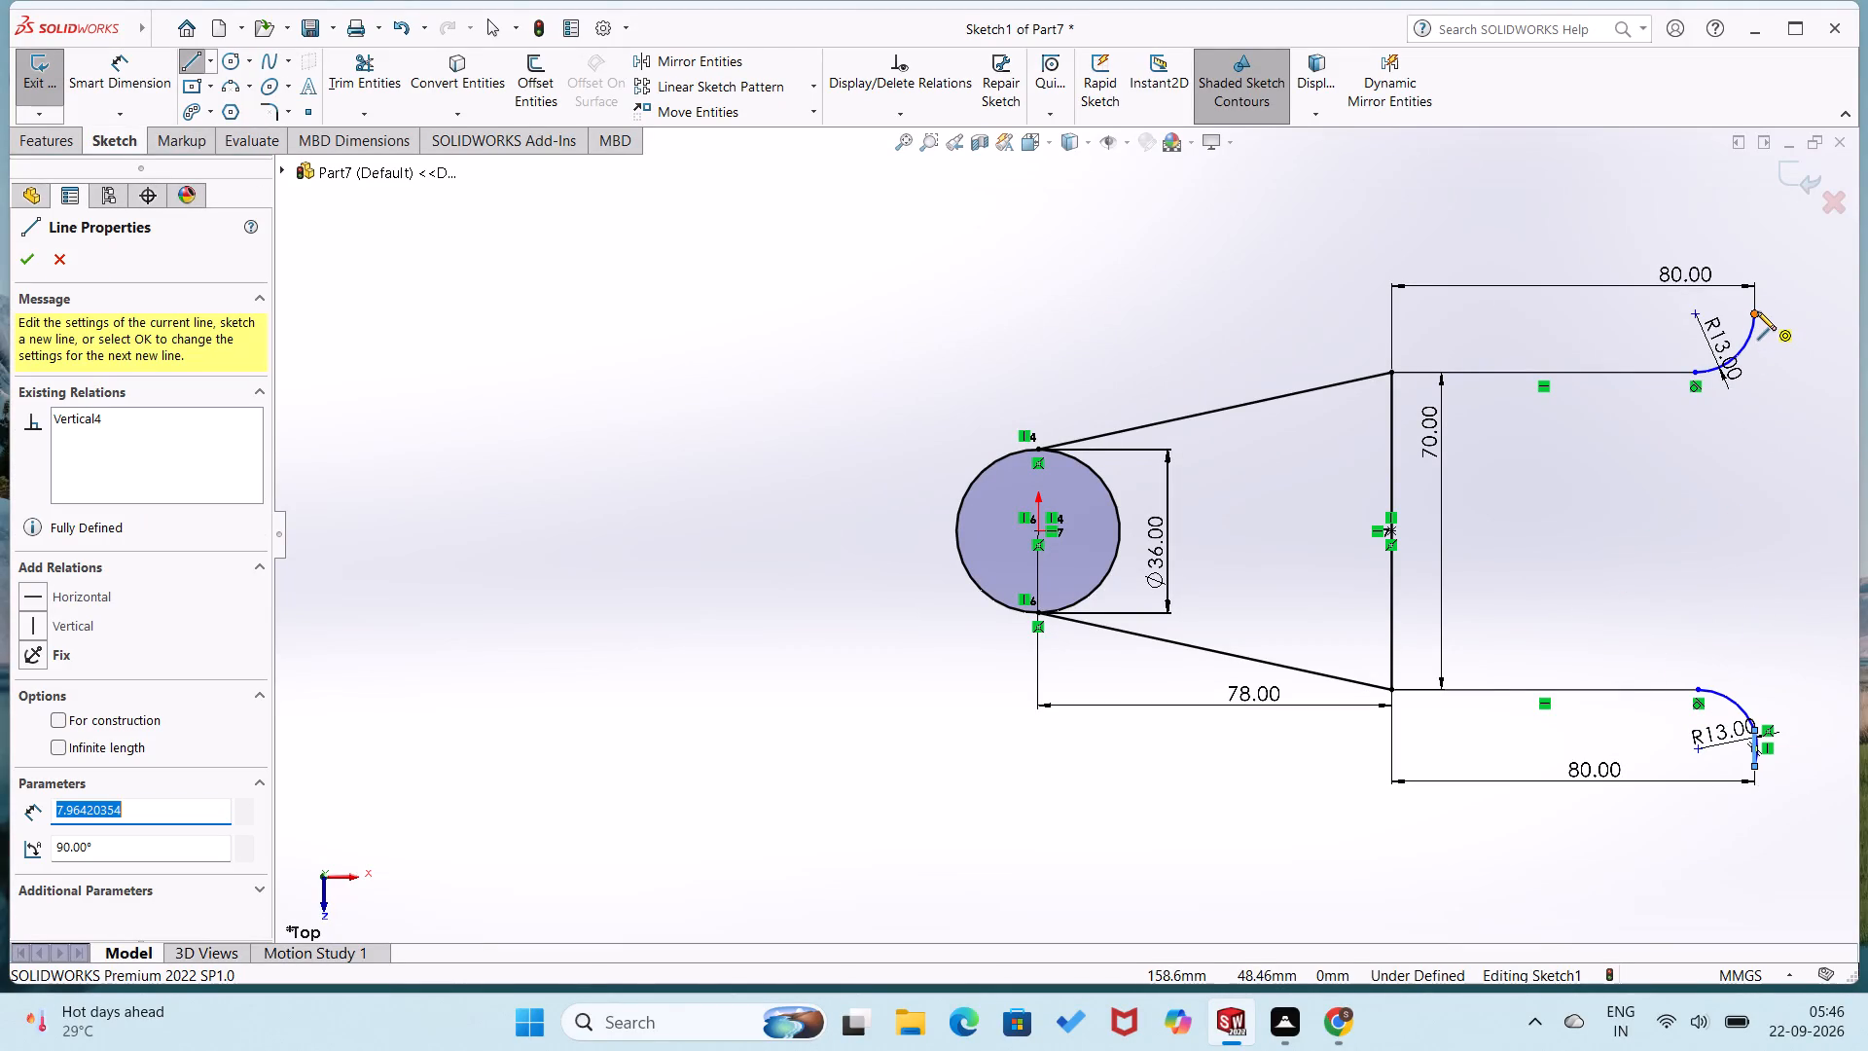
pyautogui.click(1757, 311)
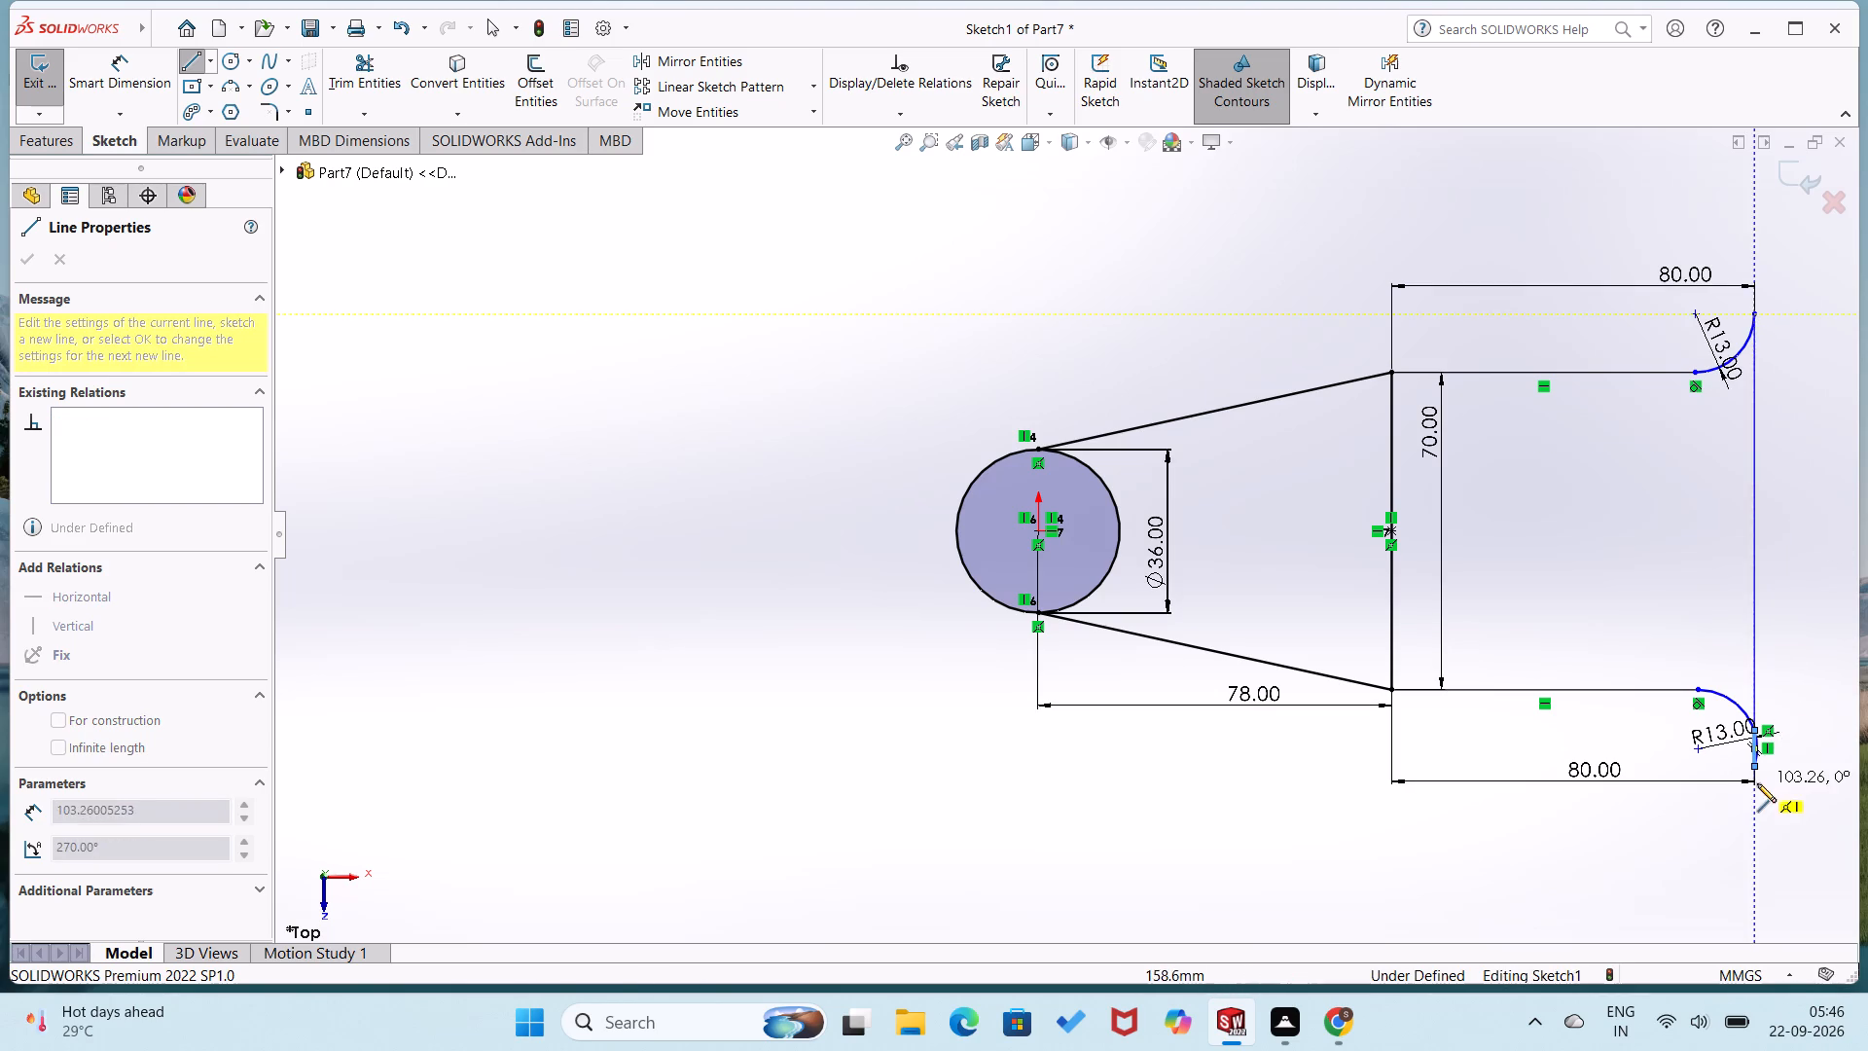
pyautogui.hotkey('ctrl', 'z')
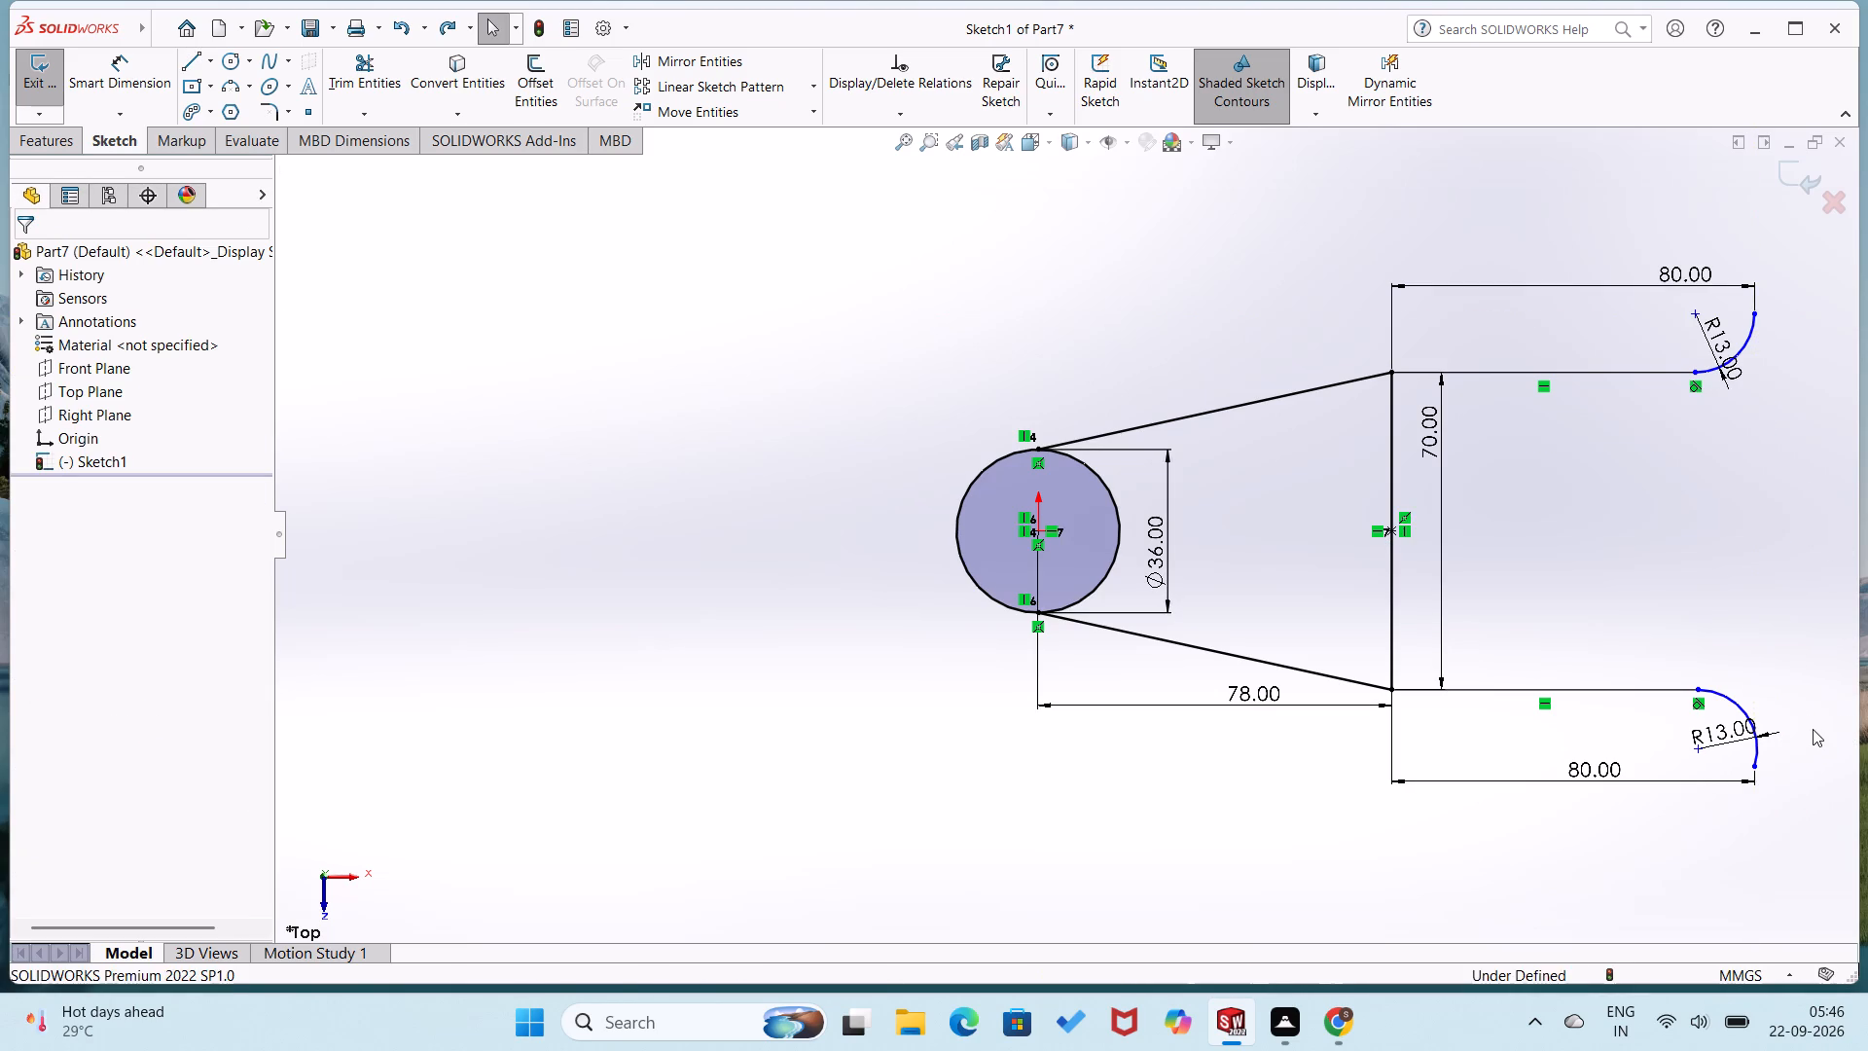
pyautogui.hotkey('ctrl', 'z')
# Set the lower tangent arc's radius back to 13 mm.
pyautogui.doubleClick(1736, 728)
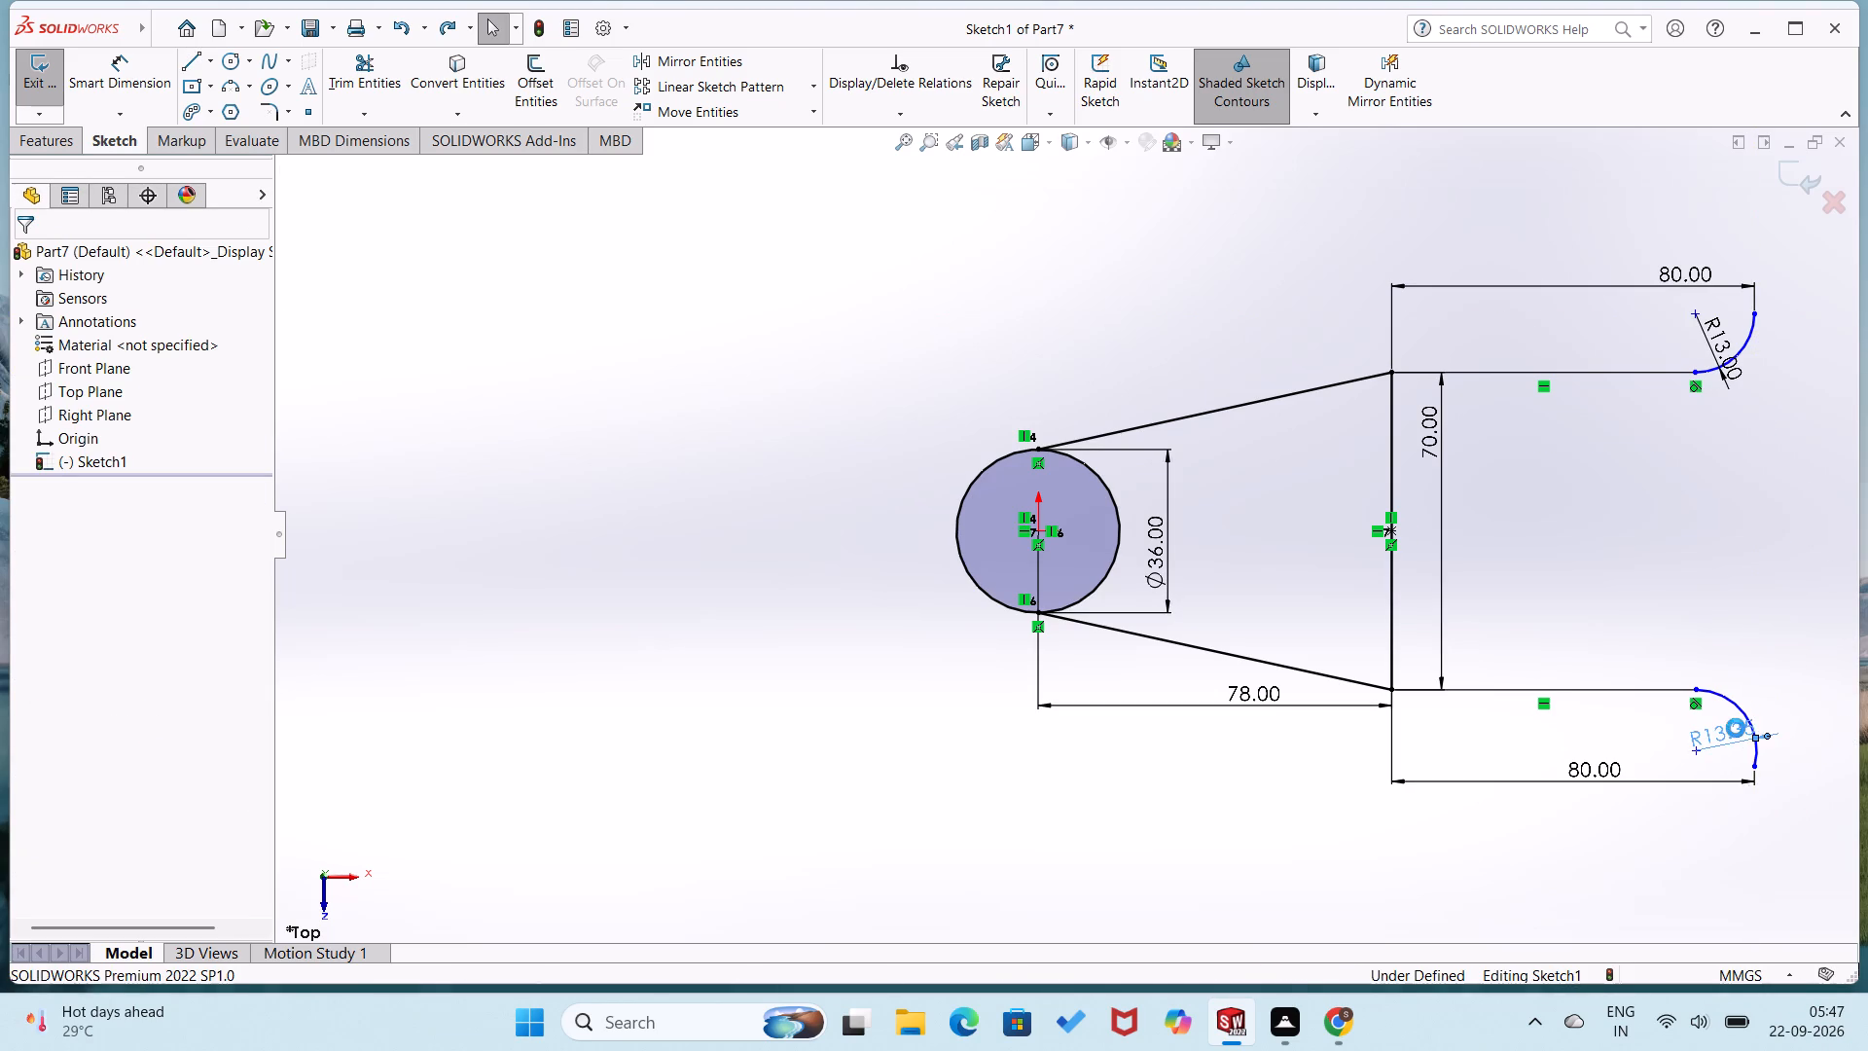
pyautogui.write('13')
pyautogui.press('Return')
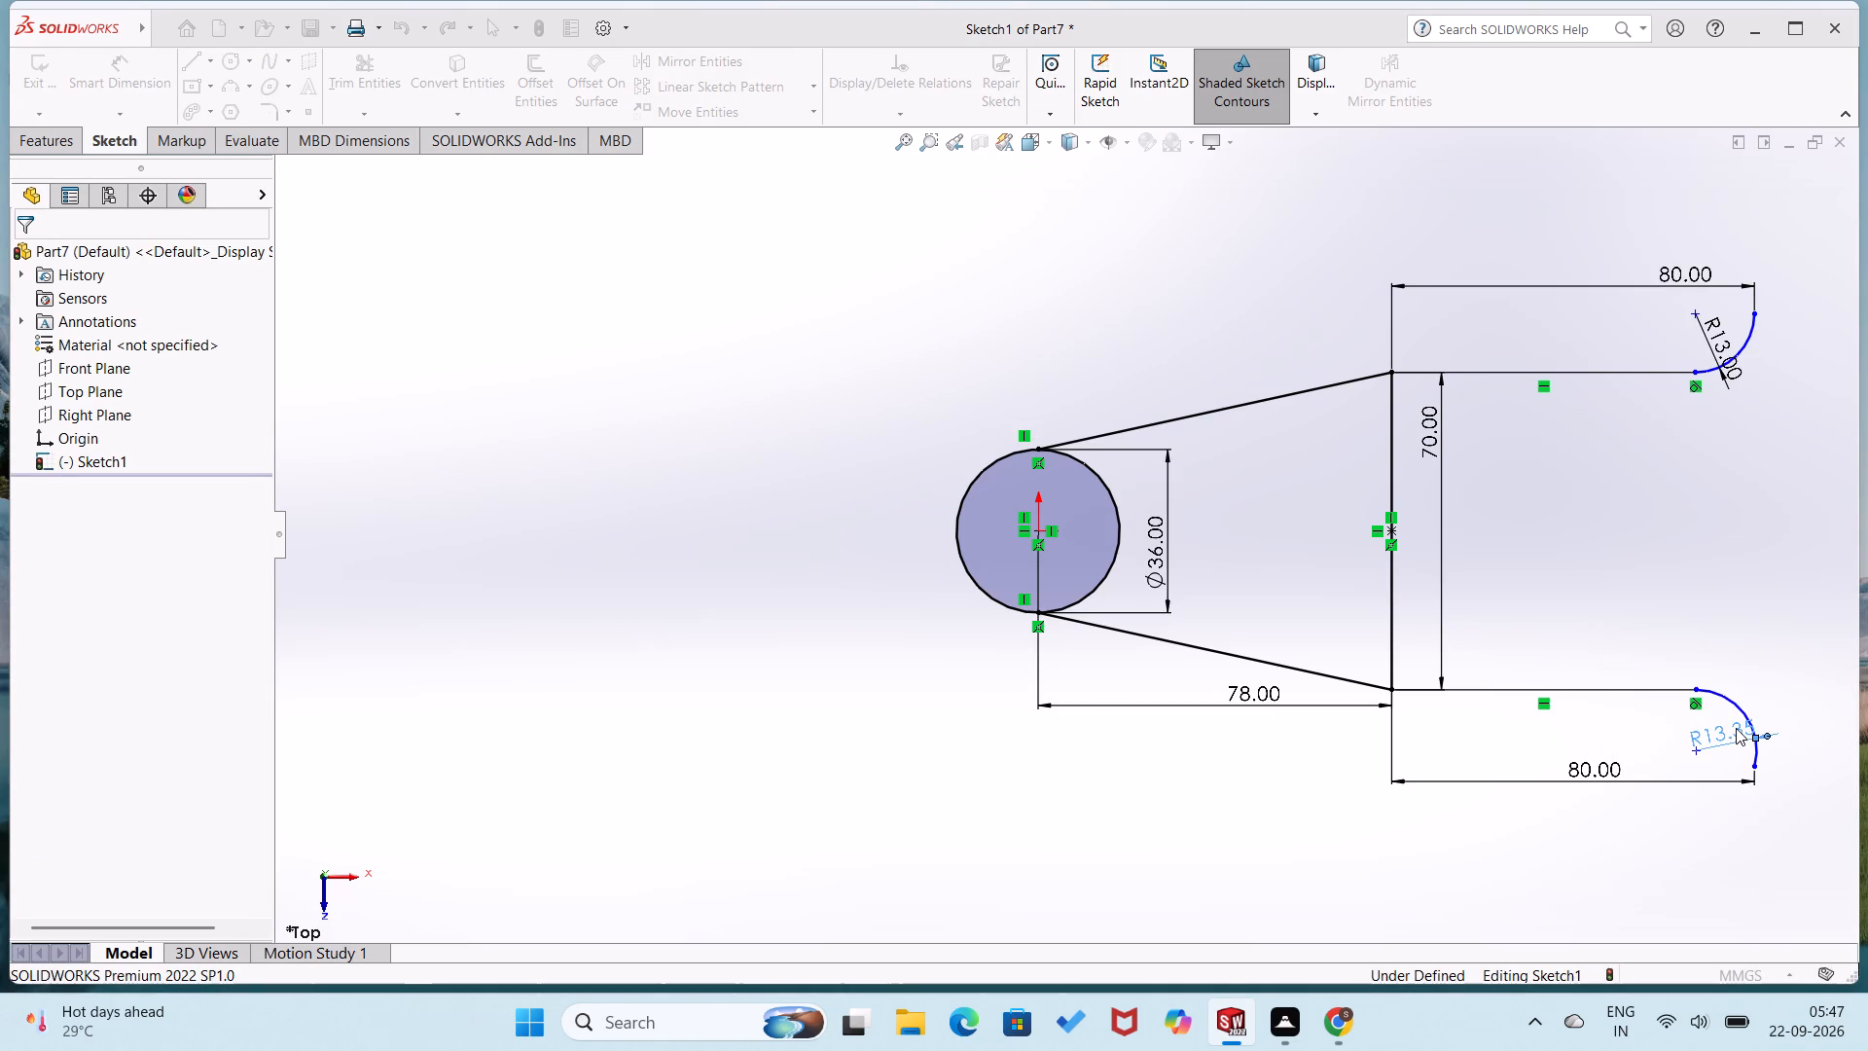
# Draw a vertical line from the lower arc's free end to the upper arc's free end.
pyautogui.moveTo(1753, 532); pyautogui.dragTo(1548, 627, button='right')
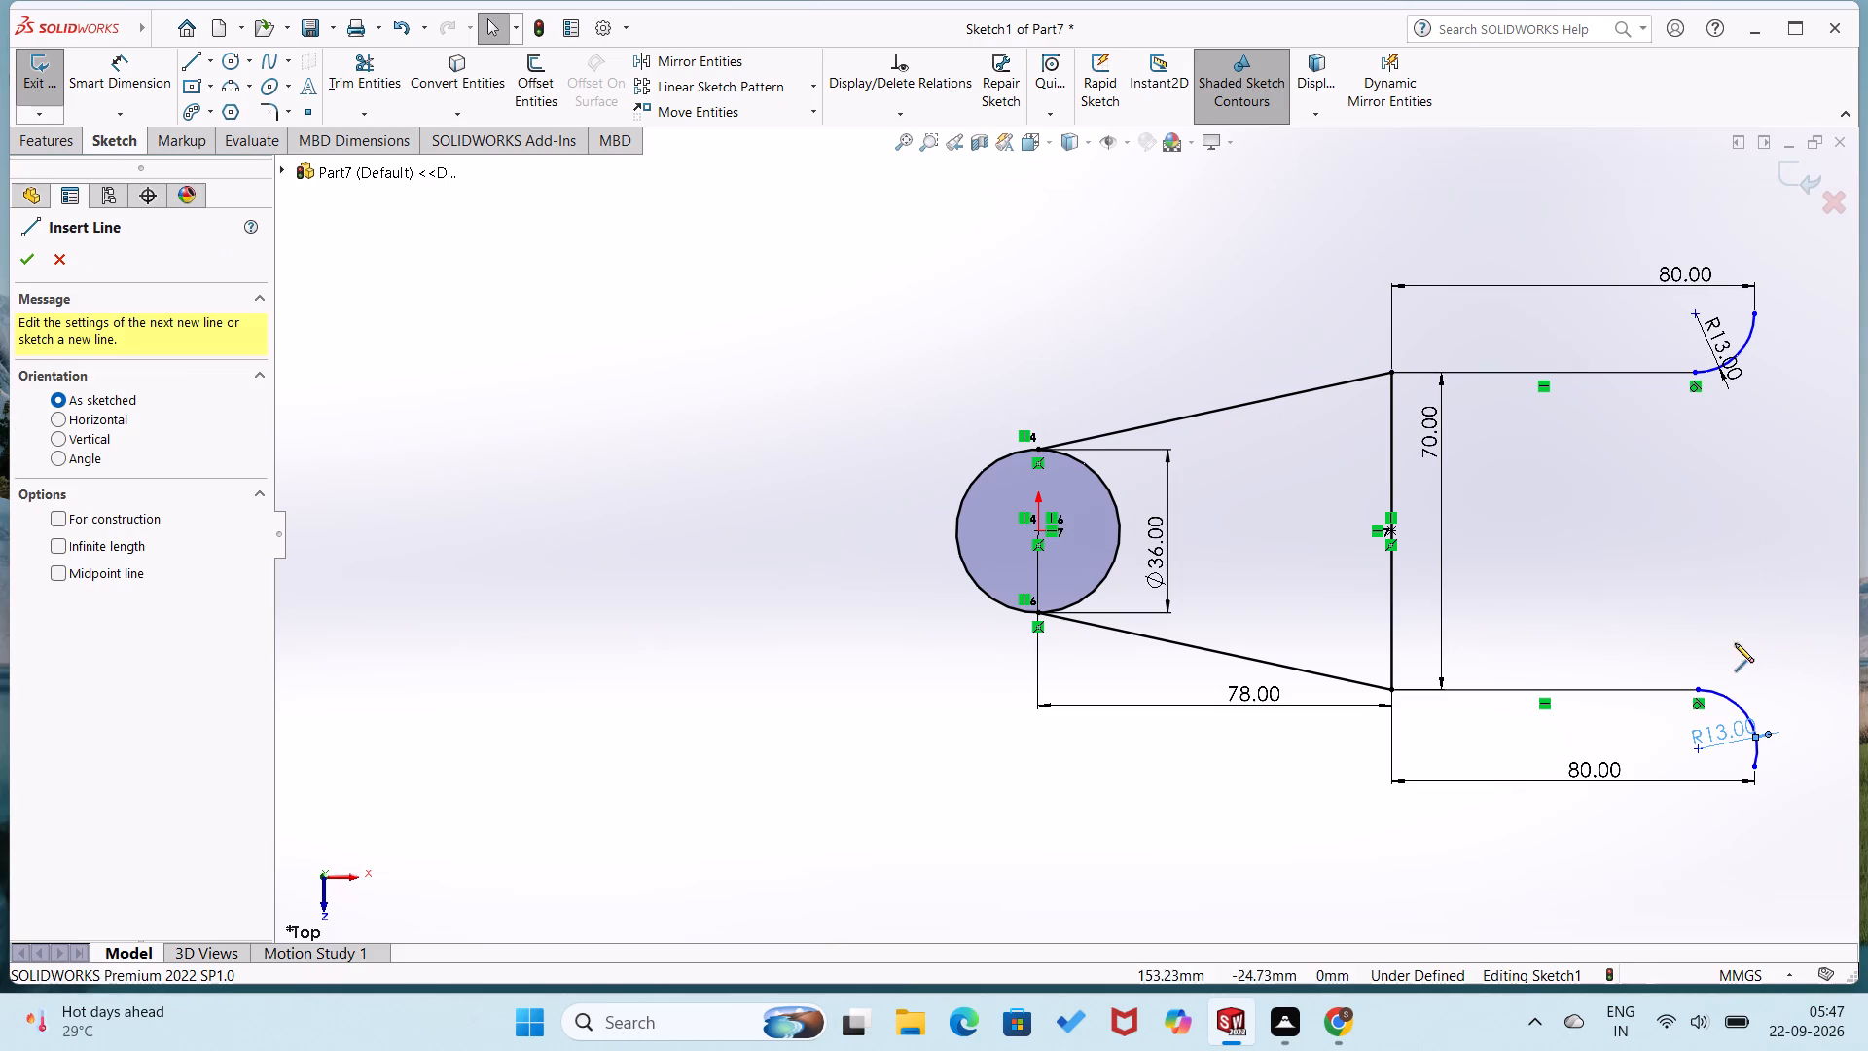
pyautogui.click(1752, 767)
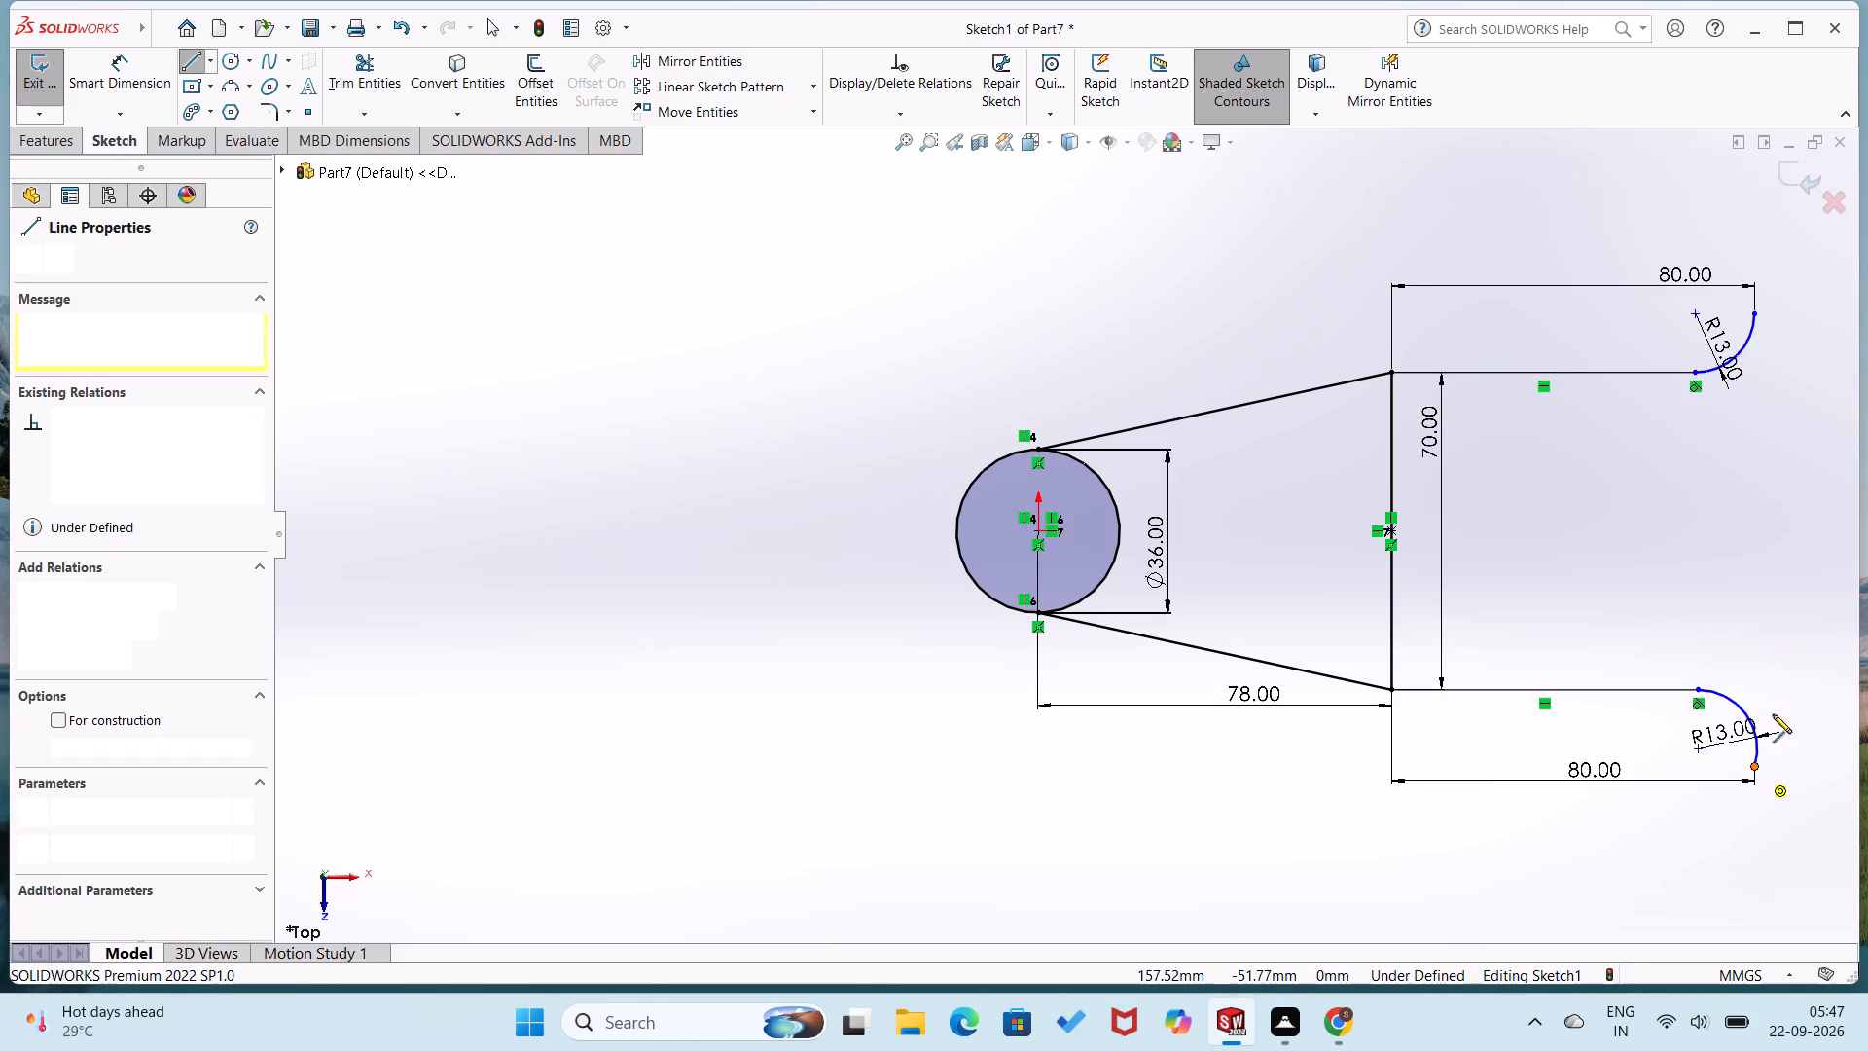
pyautogui.click(1755, 310)
pyautogui.moveTo(1572, 506); pyautogui.dragTo(1695, 260, button='right')
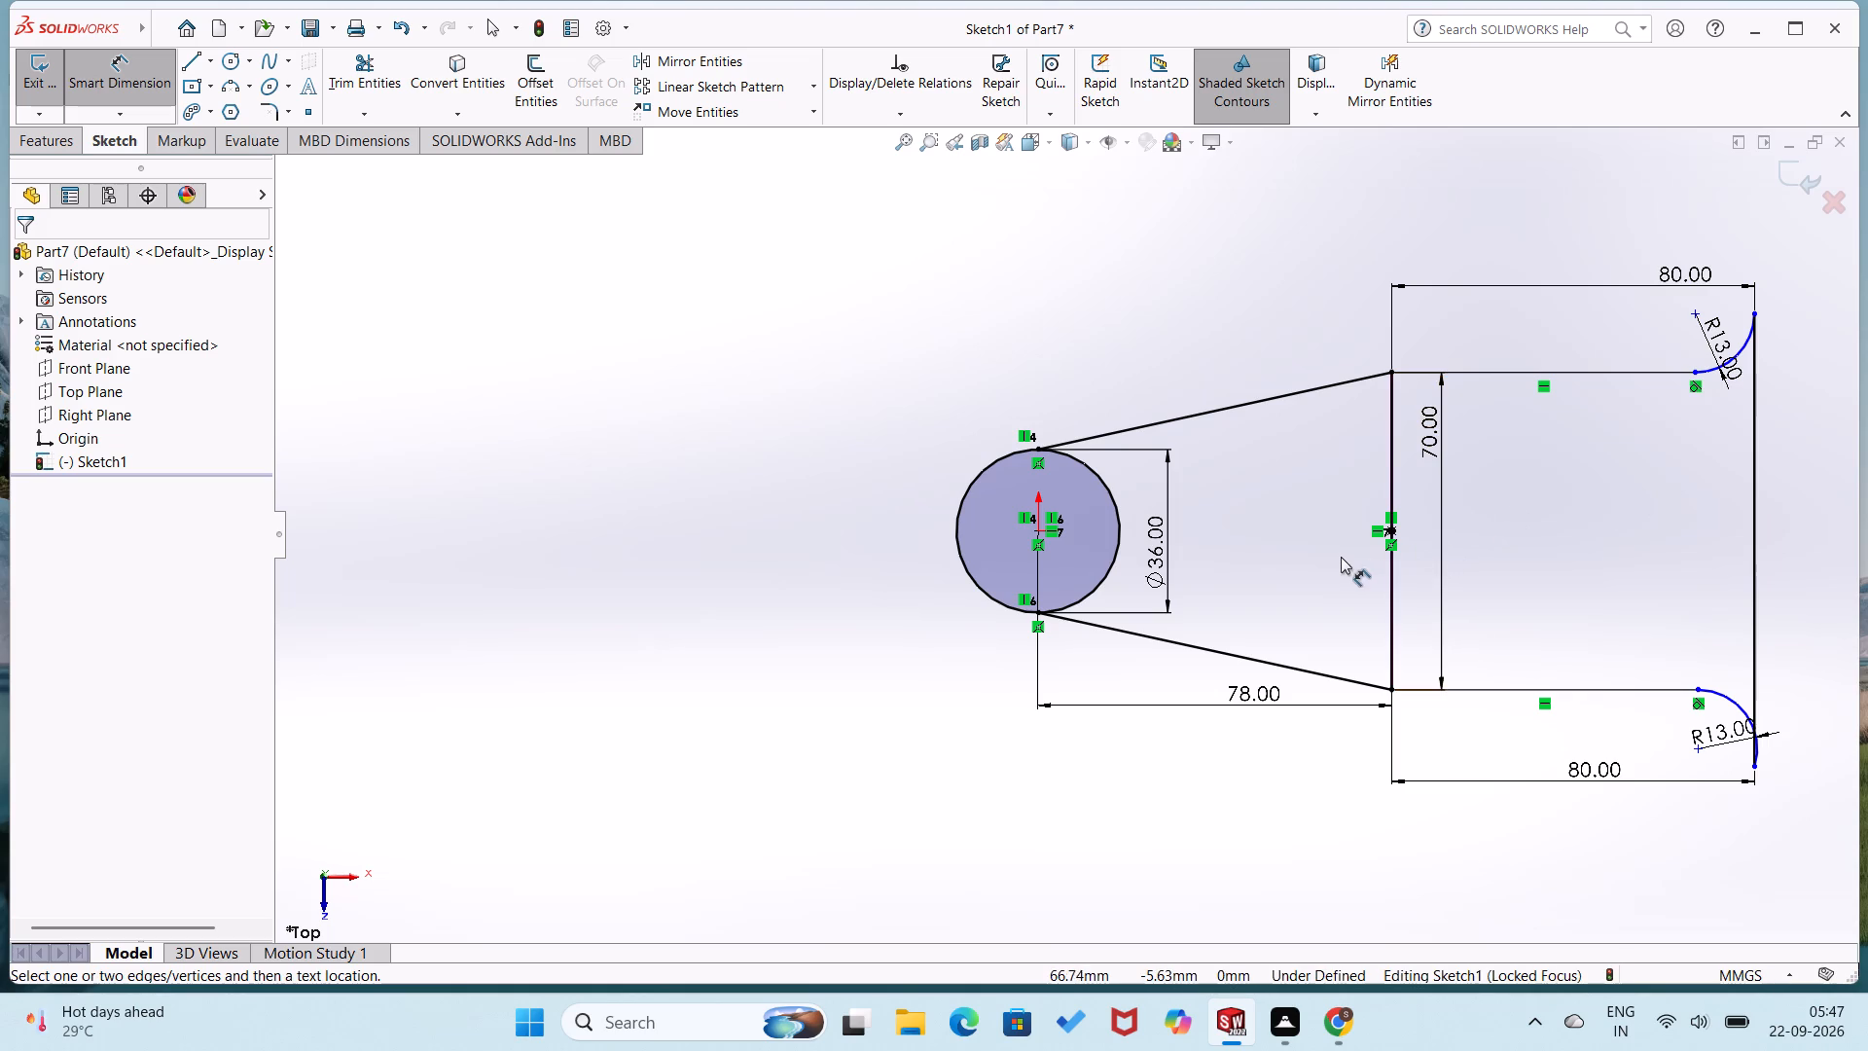
pyautogui.press('Escape')
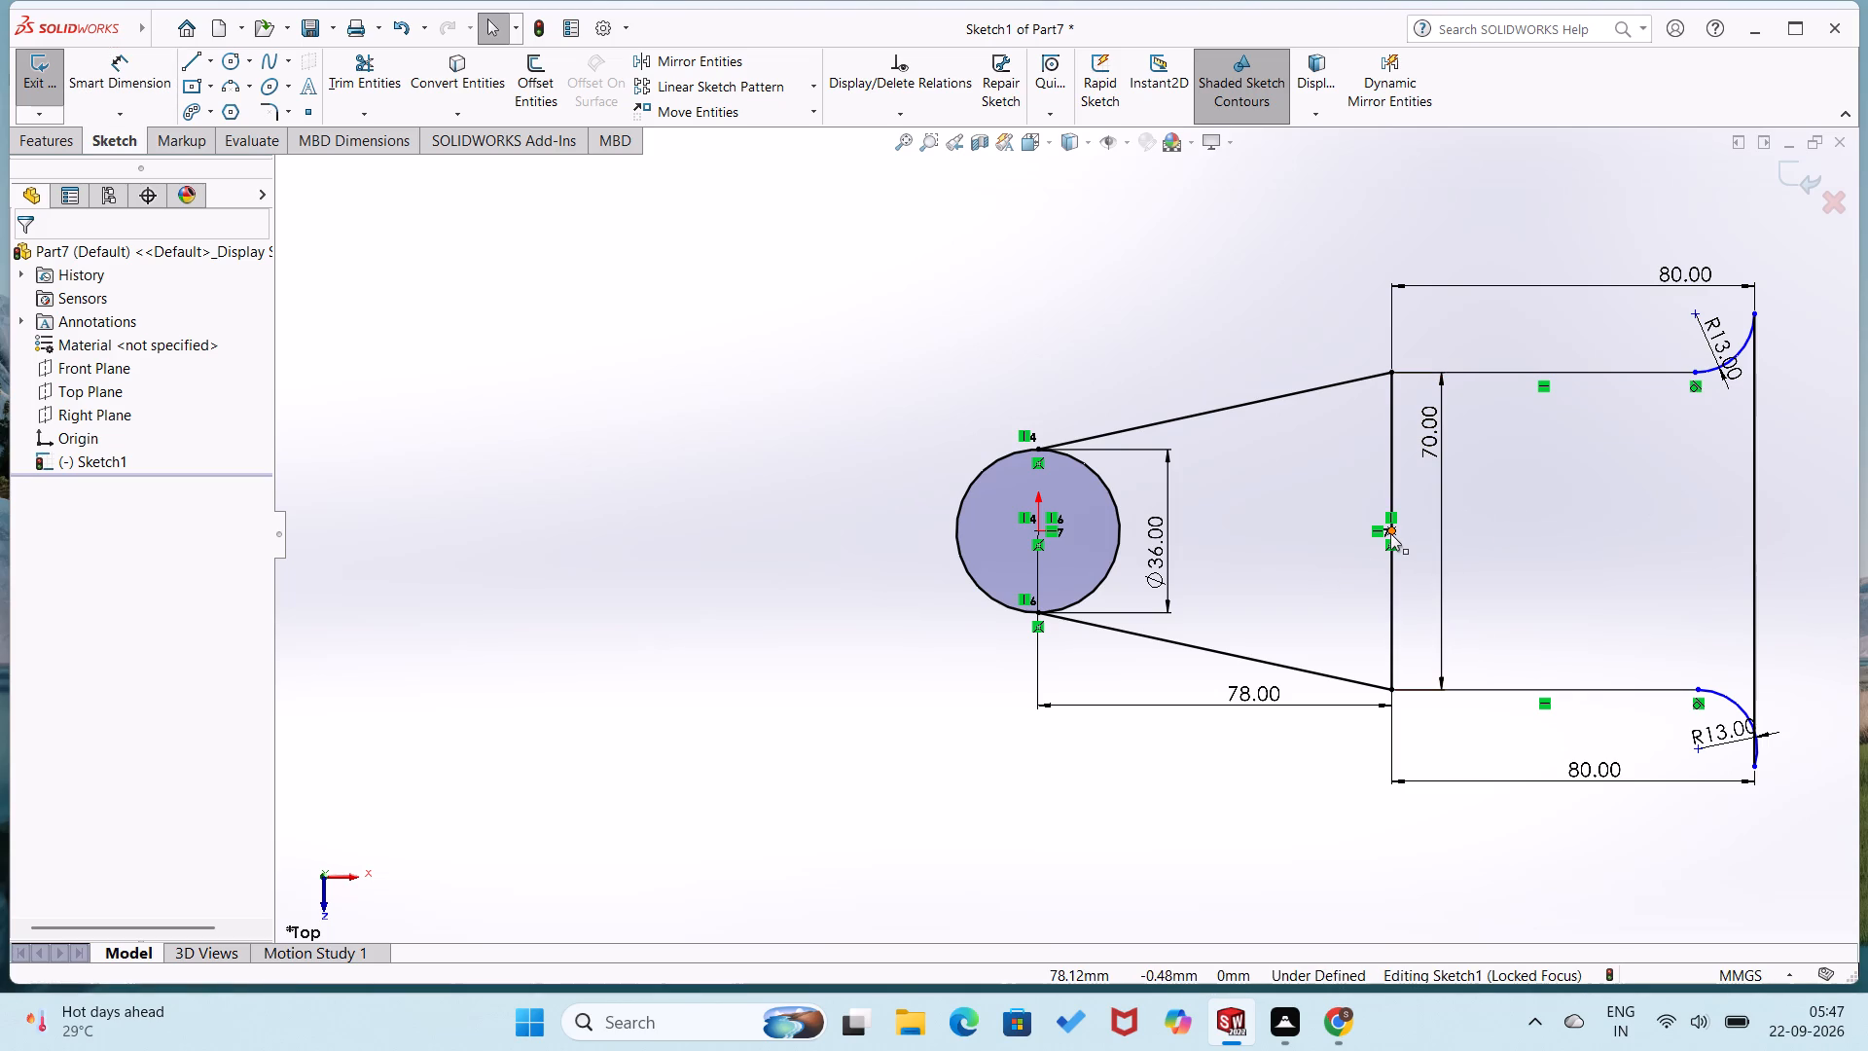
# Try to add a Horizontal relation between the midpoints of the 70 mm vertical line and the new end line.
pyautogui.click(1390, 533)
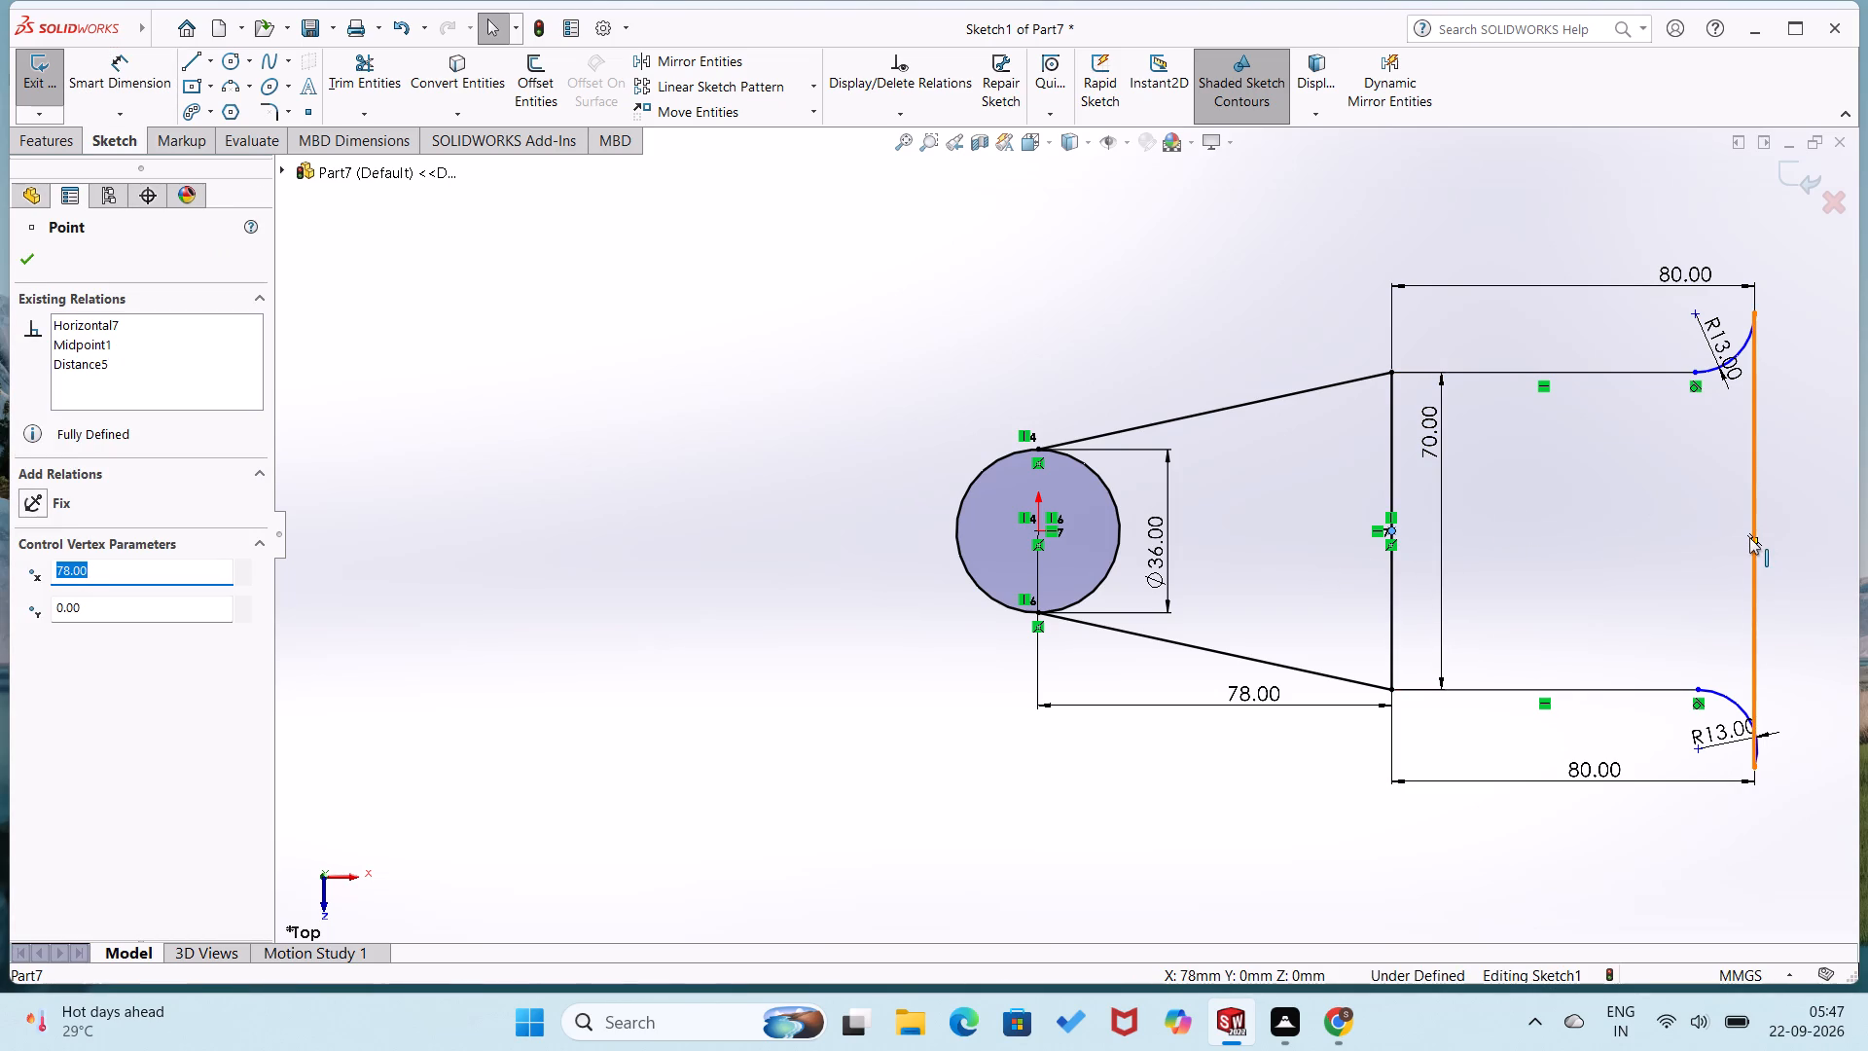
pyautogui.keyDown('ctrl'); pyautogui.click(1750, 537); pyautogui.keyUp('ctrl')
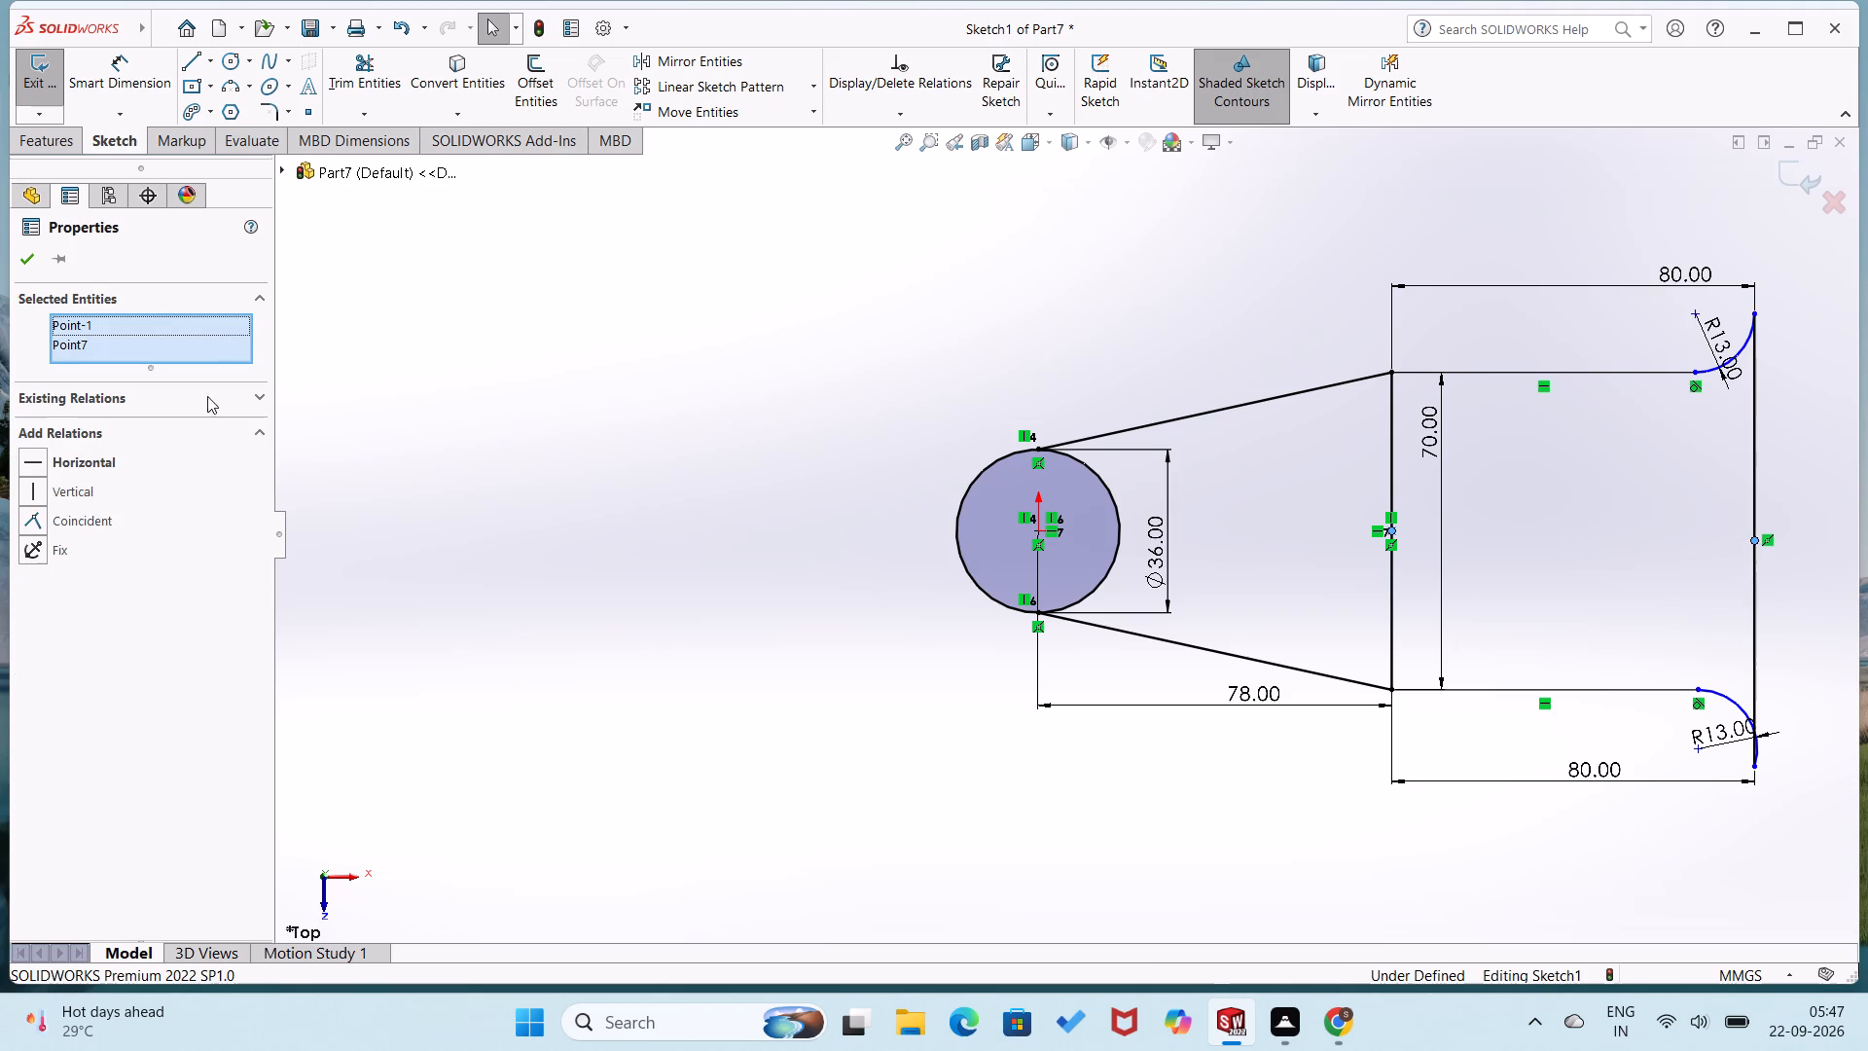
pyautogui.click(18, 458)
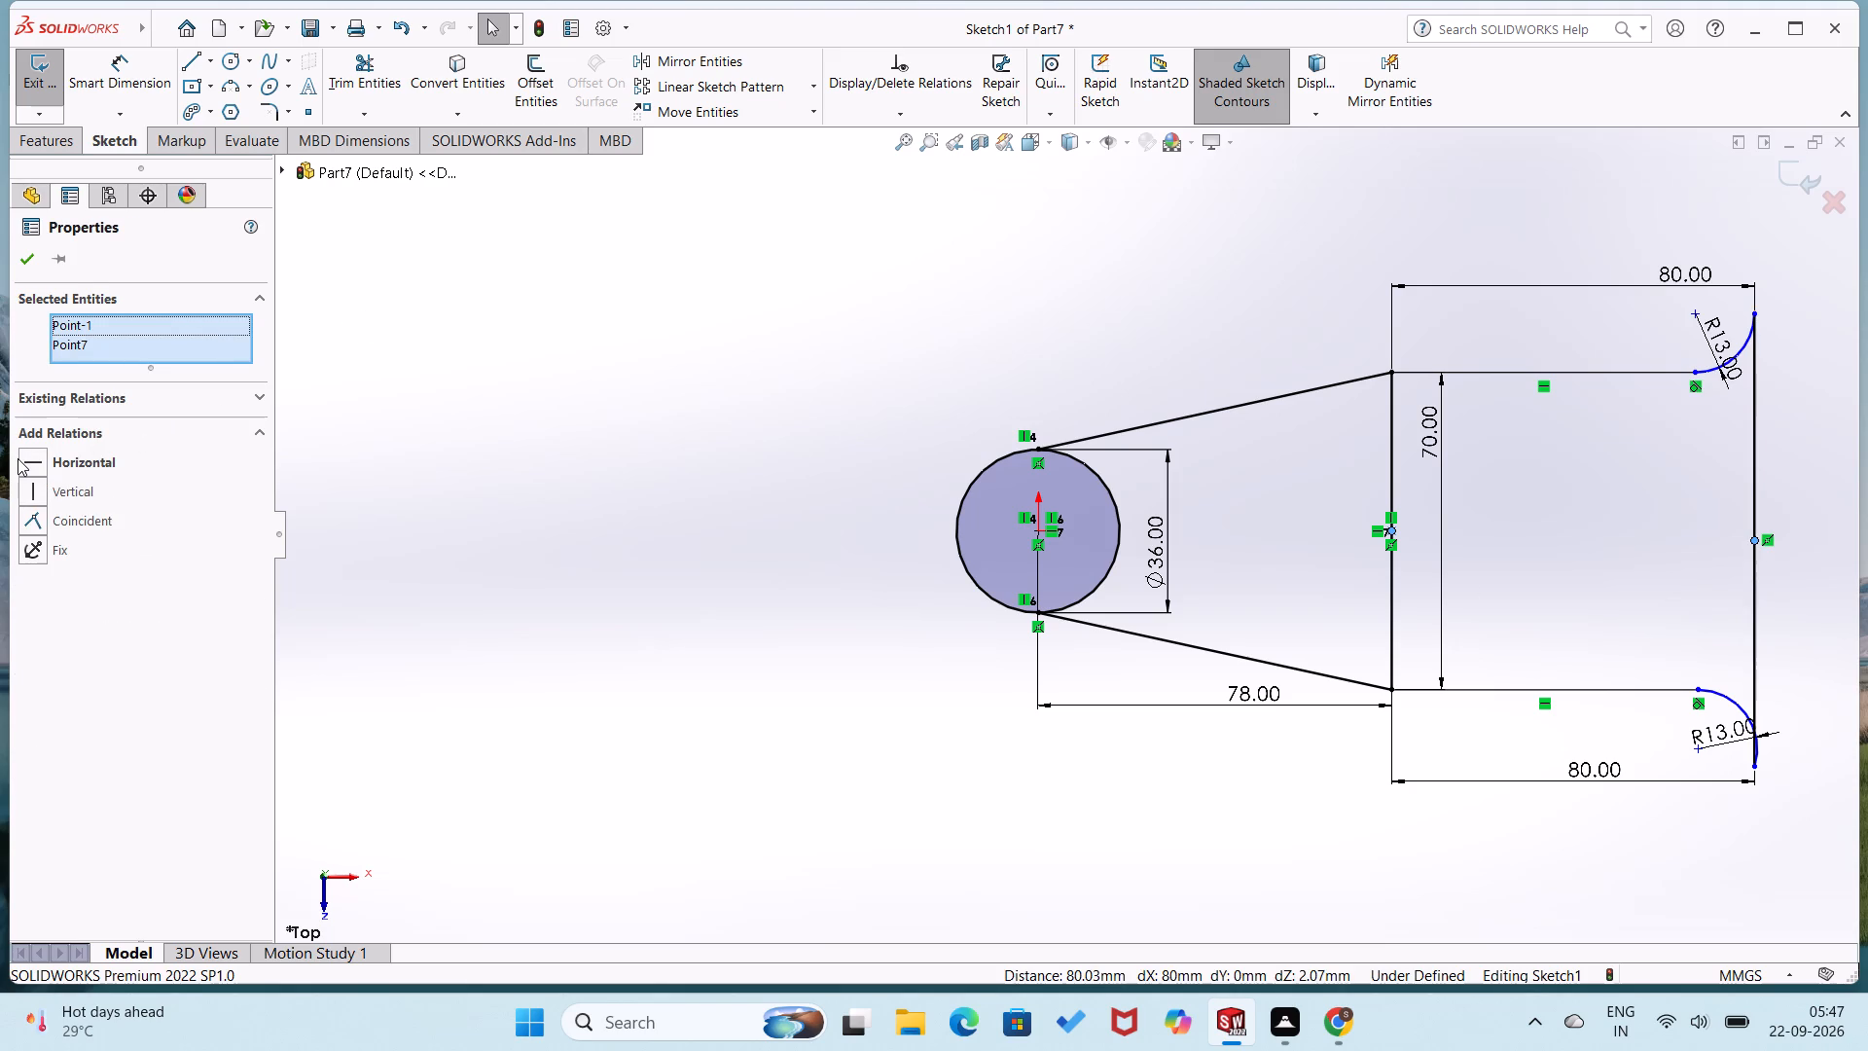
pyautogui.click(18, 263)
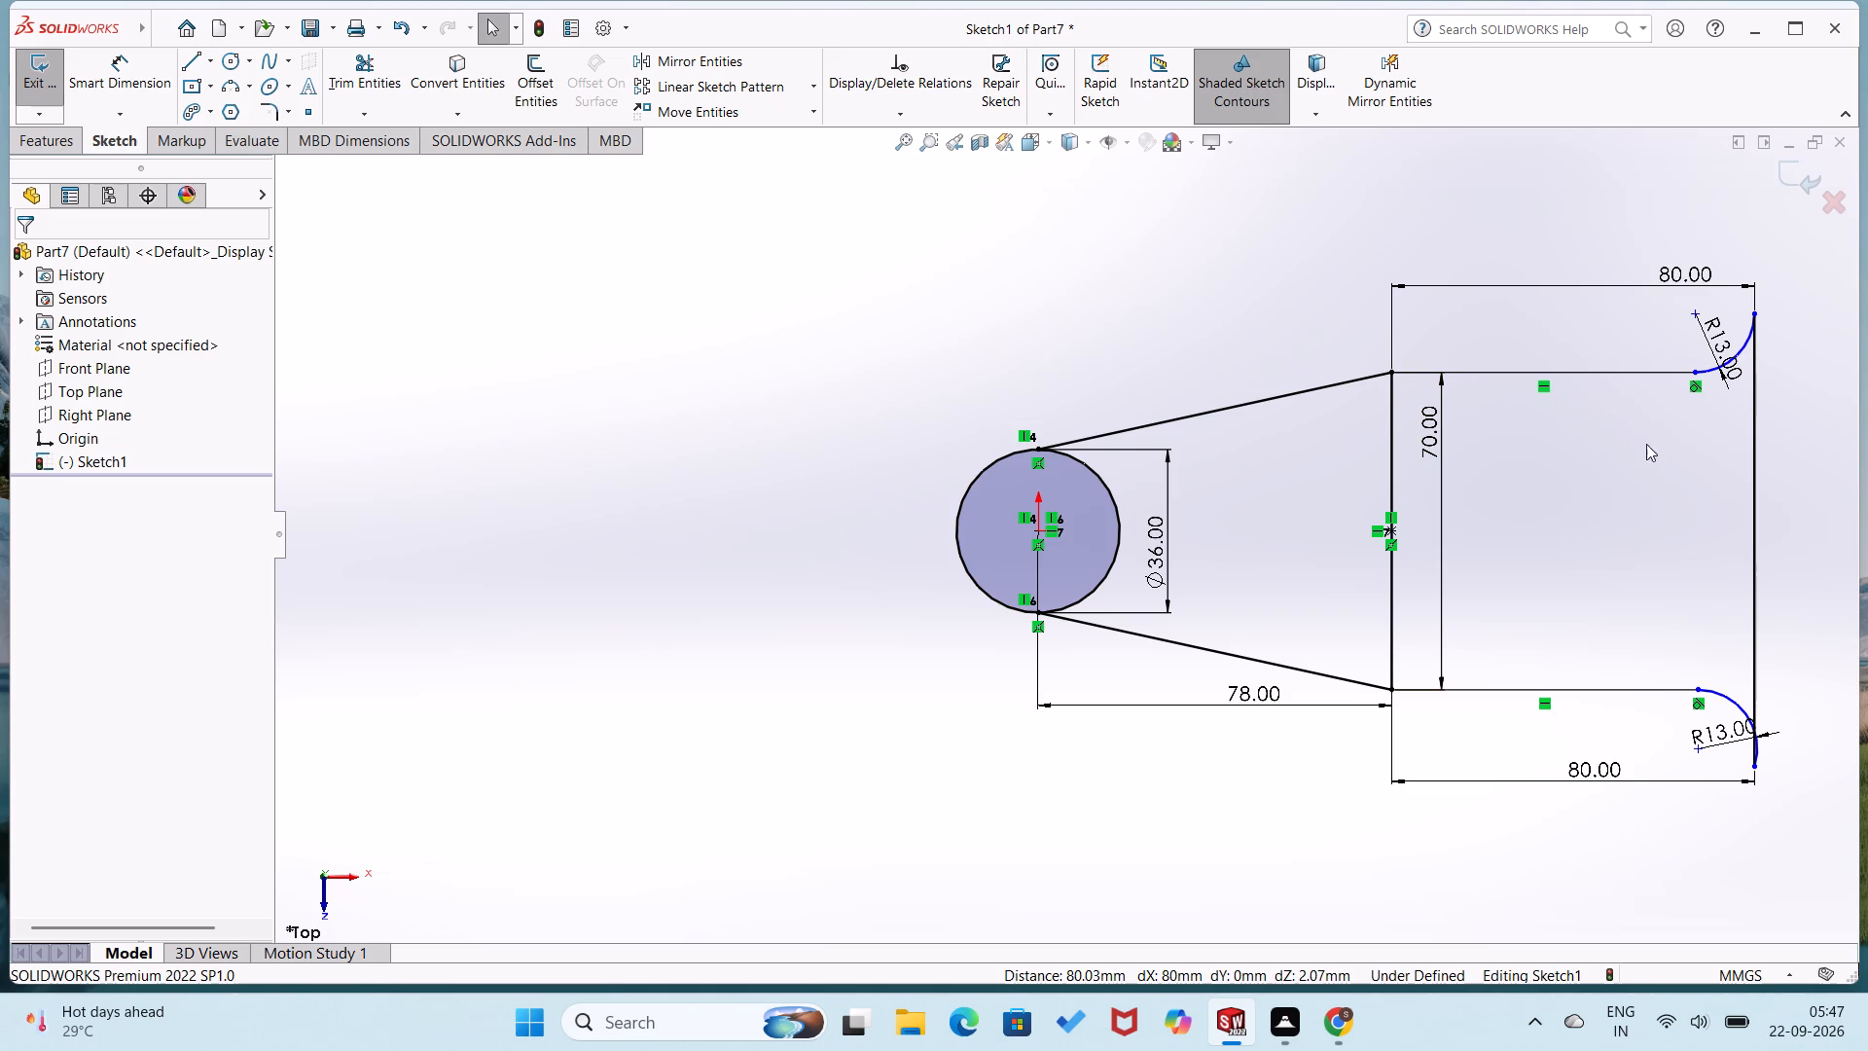
# Dimension the length of the vertical end line joining the two arcs as 80 mm.
pyautogui.scroll(1, 1686, 475)
pyautogui.moveTo(1663, 512); pyautogui.dragTo(1760, 324, button='right')
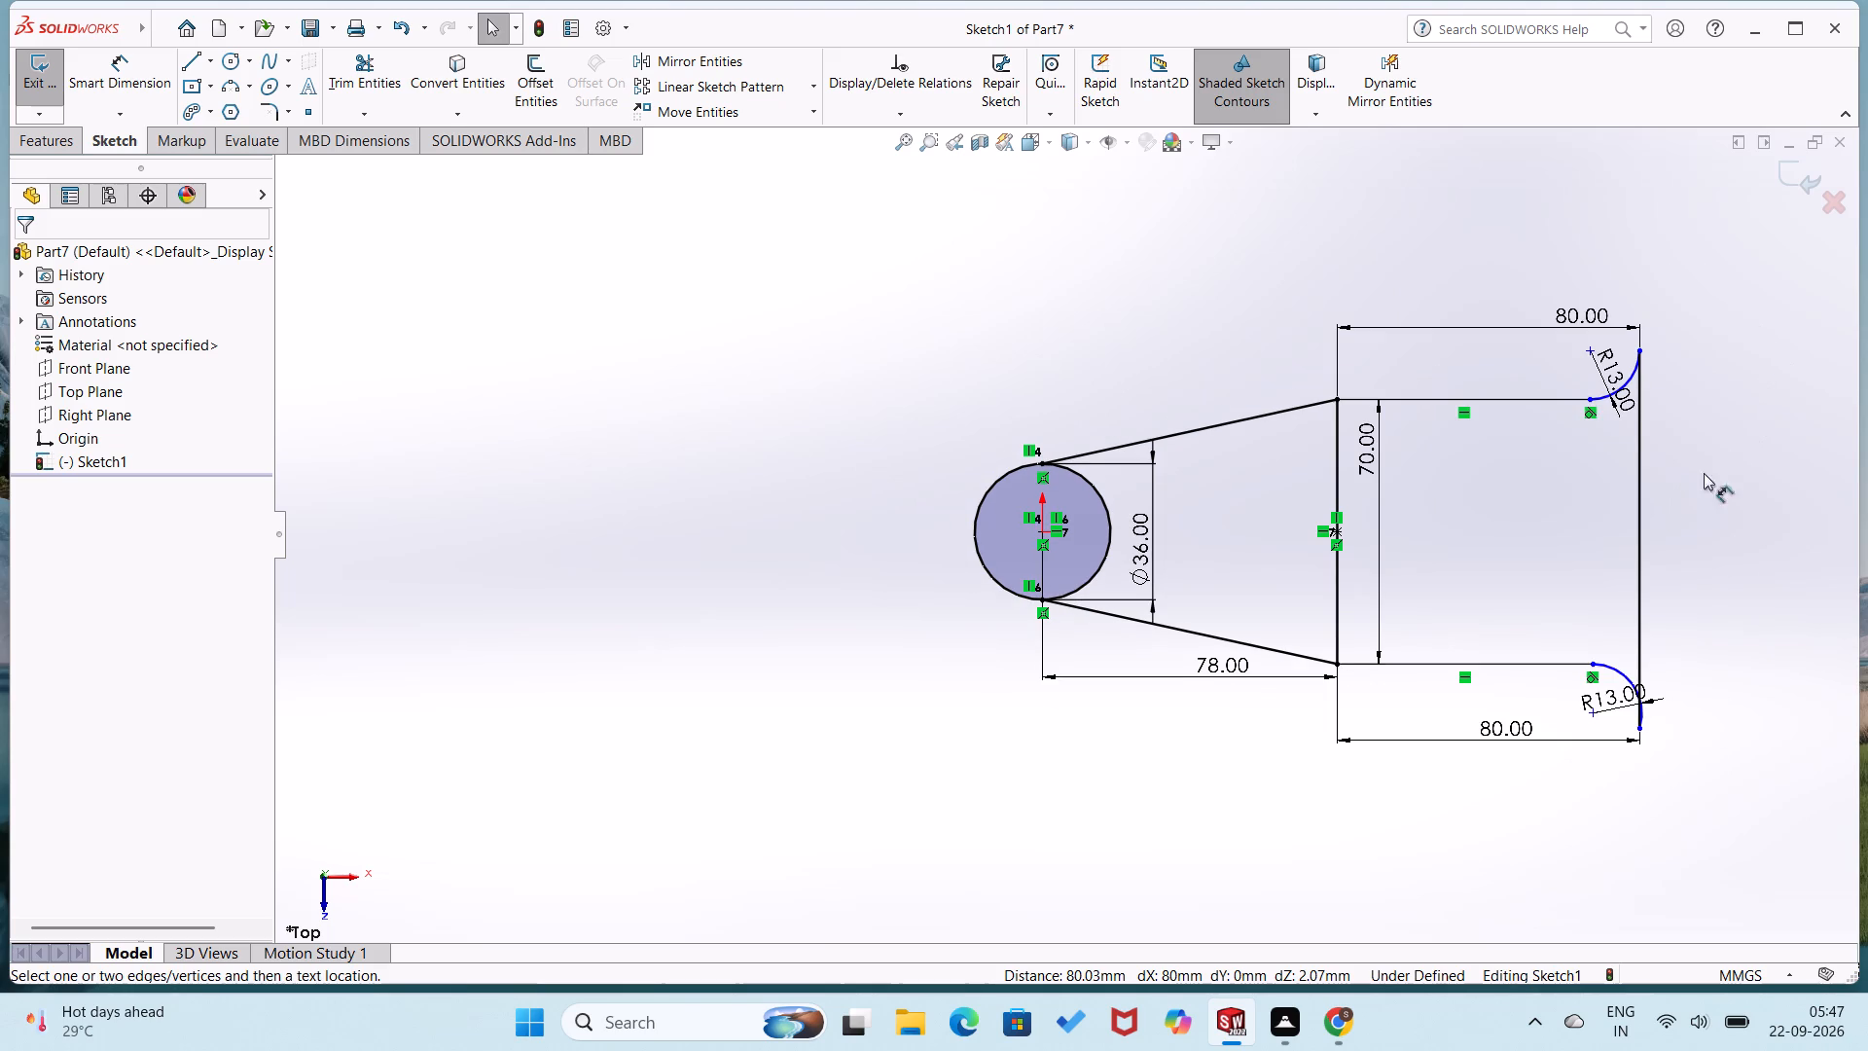
pyautogui.click(1635, 539)
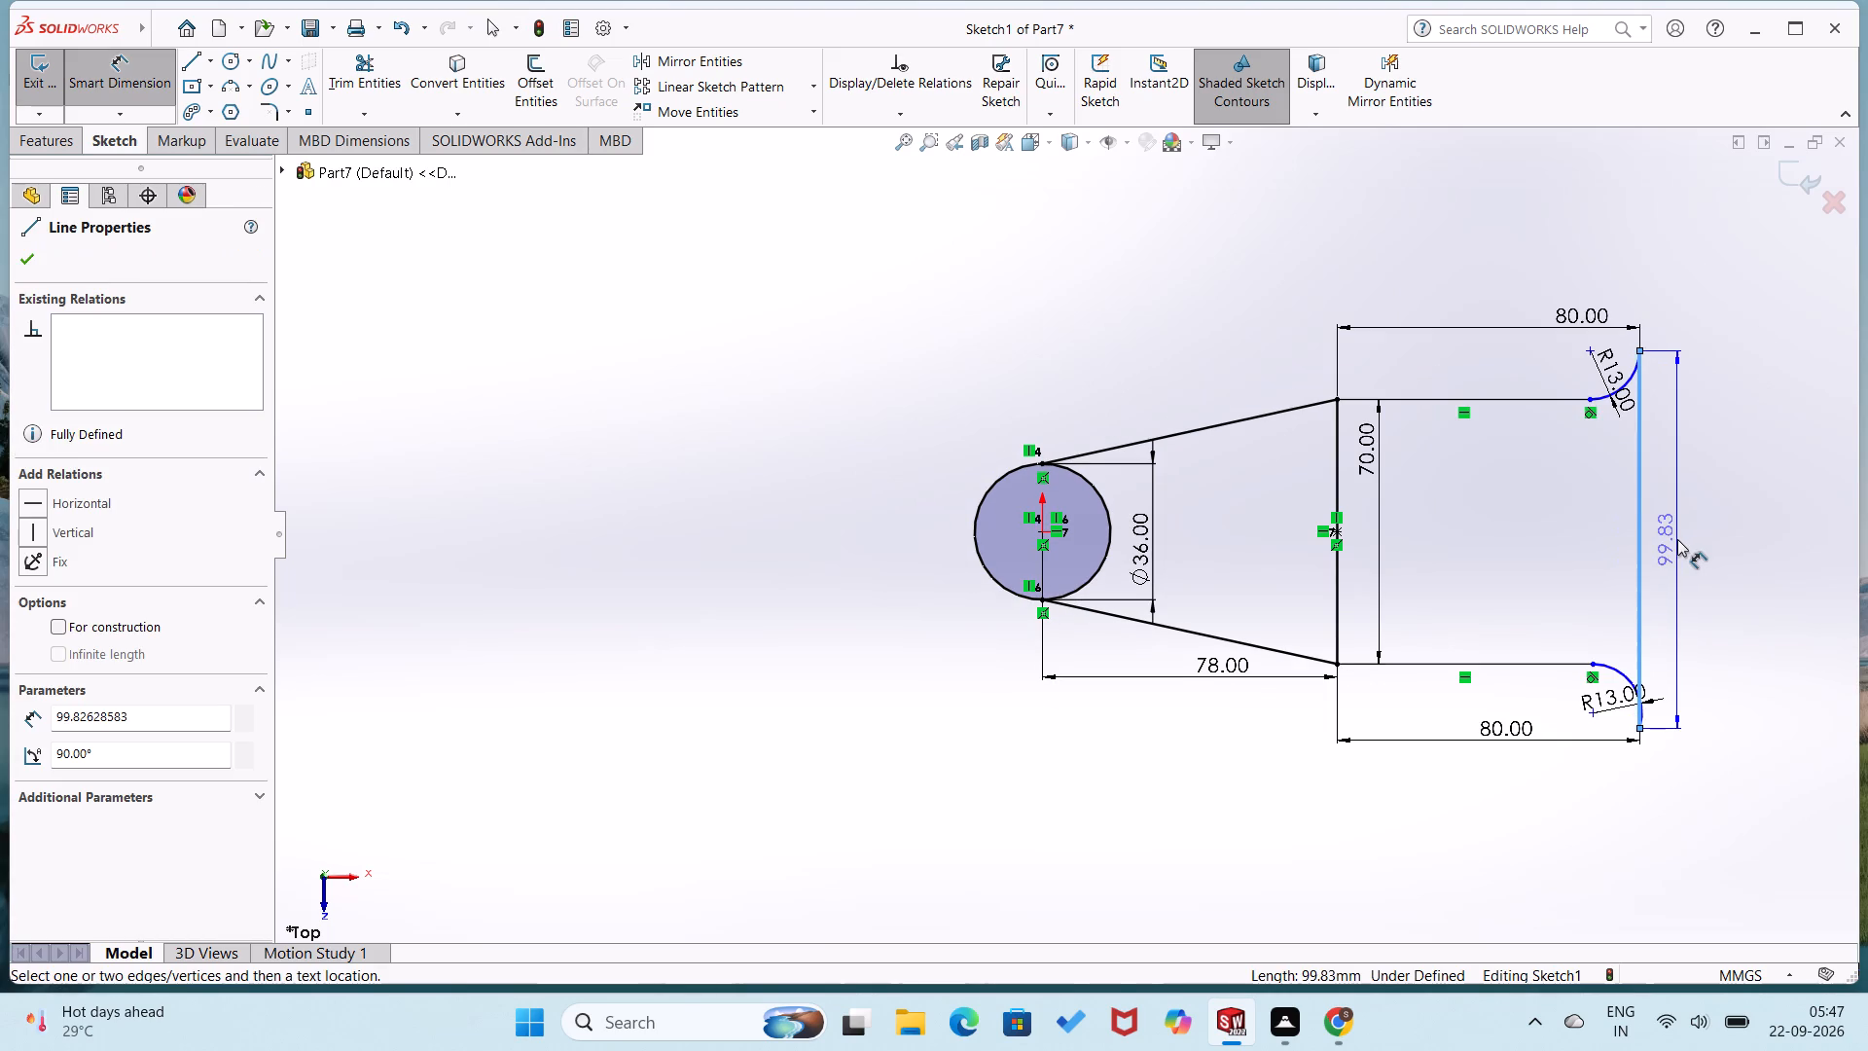
pyautogui.click(1680, 539)
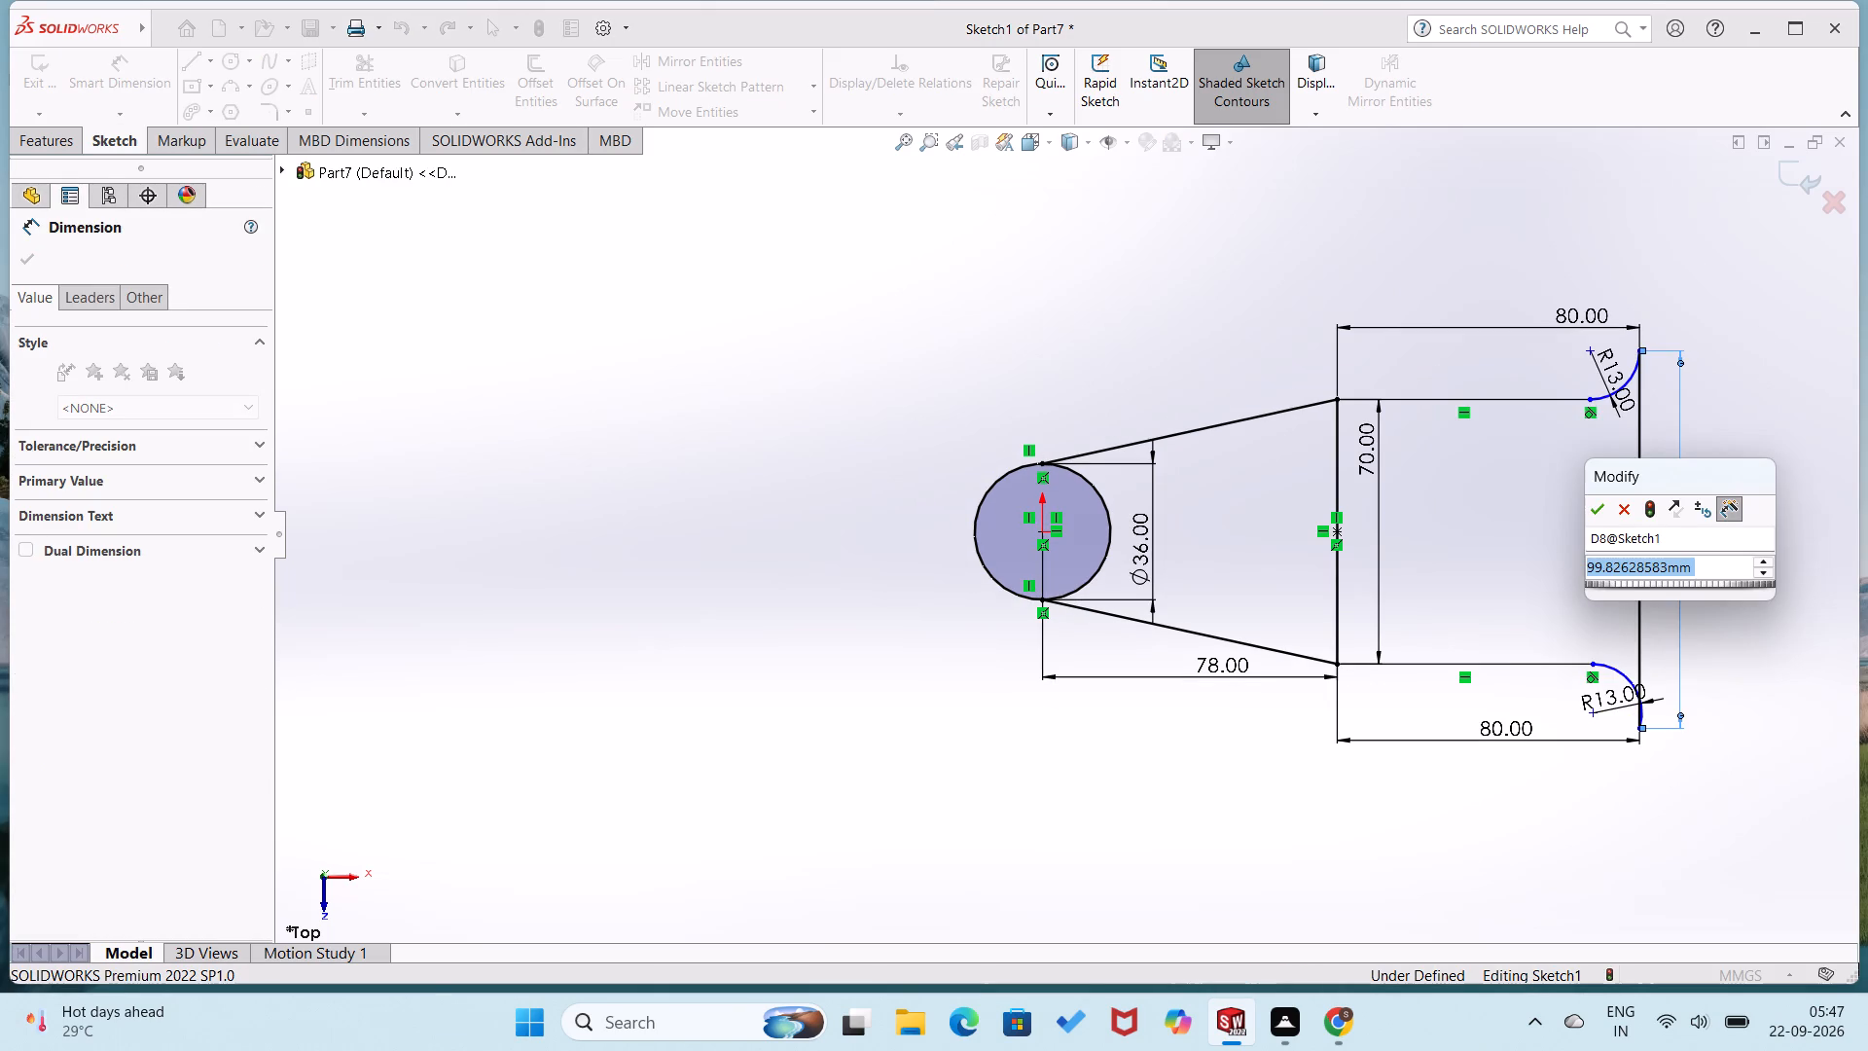
pyautogui.write('80')
pyautogui.press('Return')
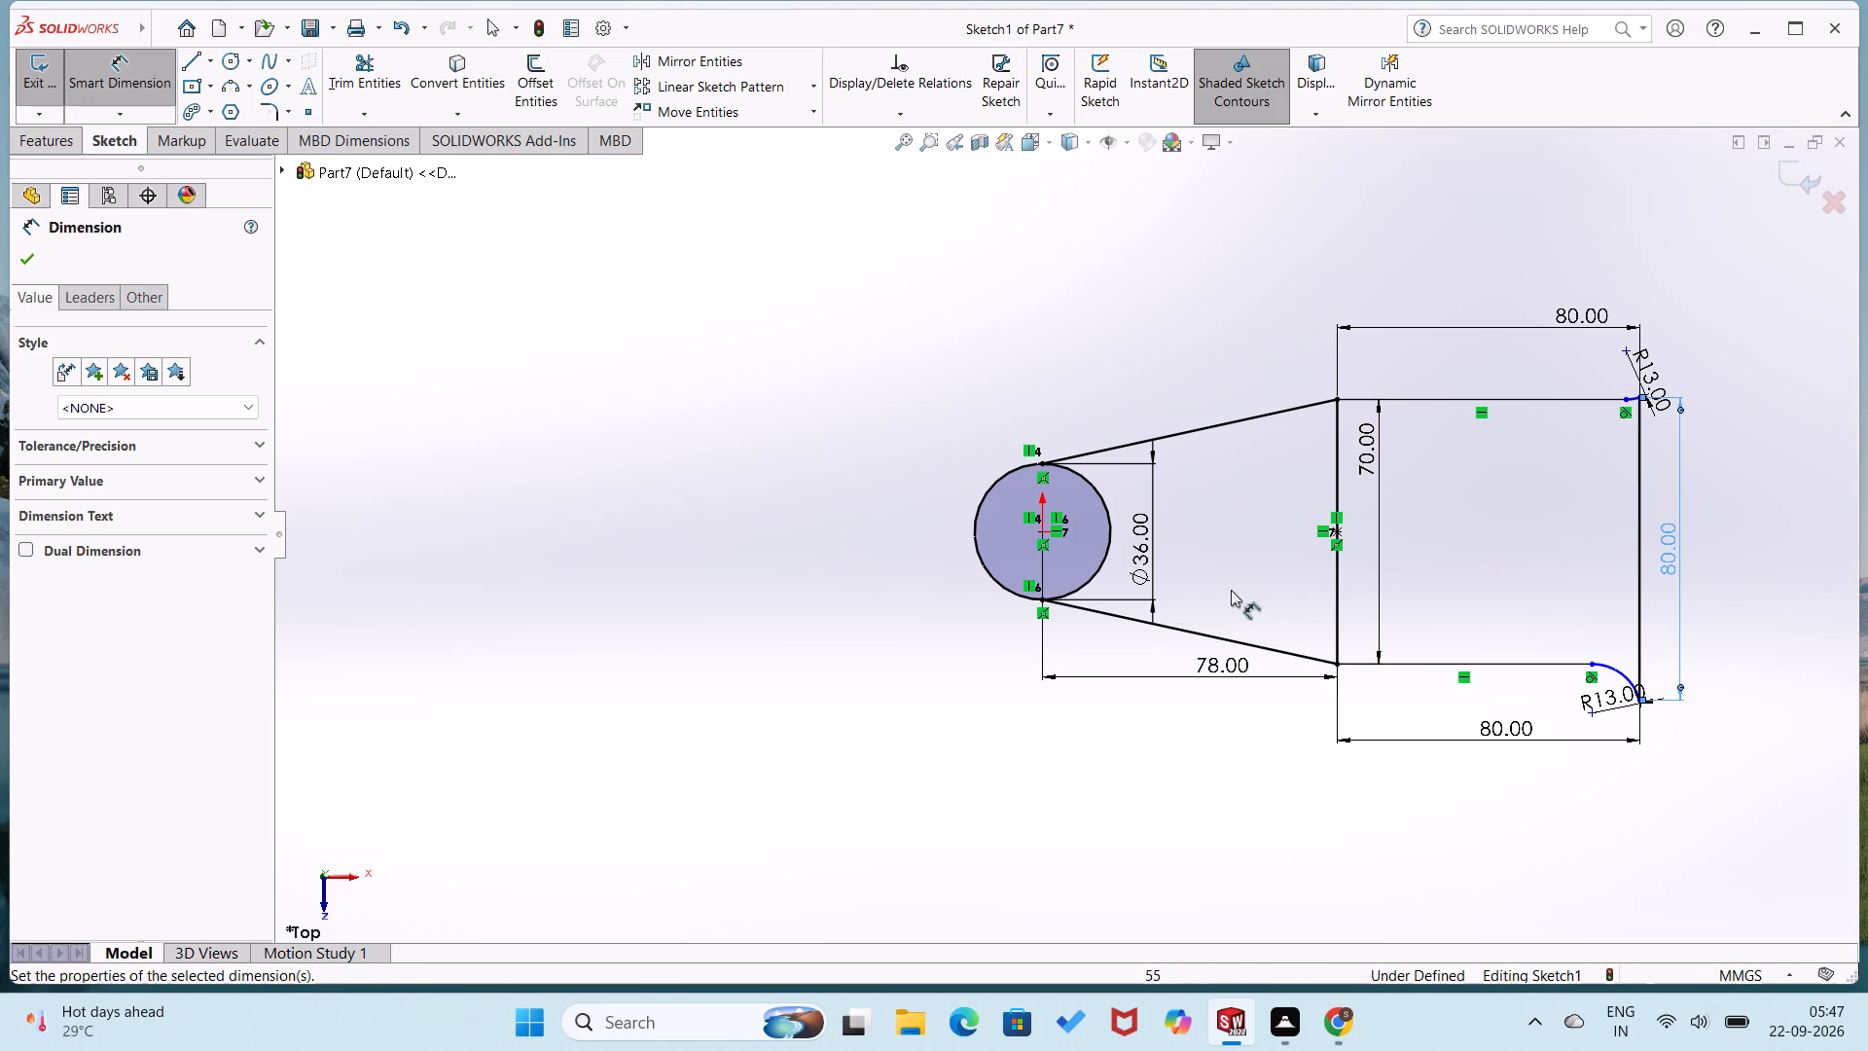
pyautogui.click(987, 794)
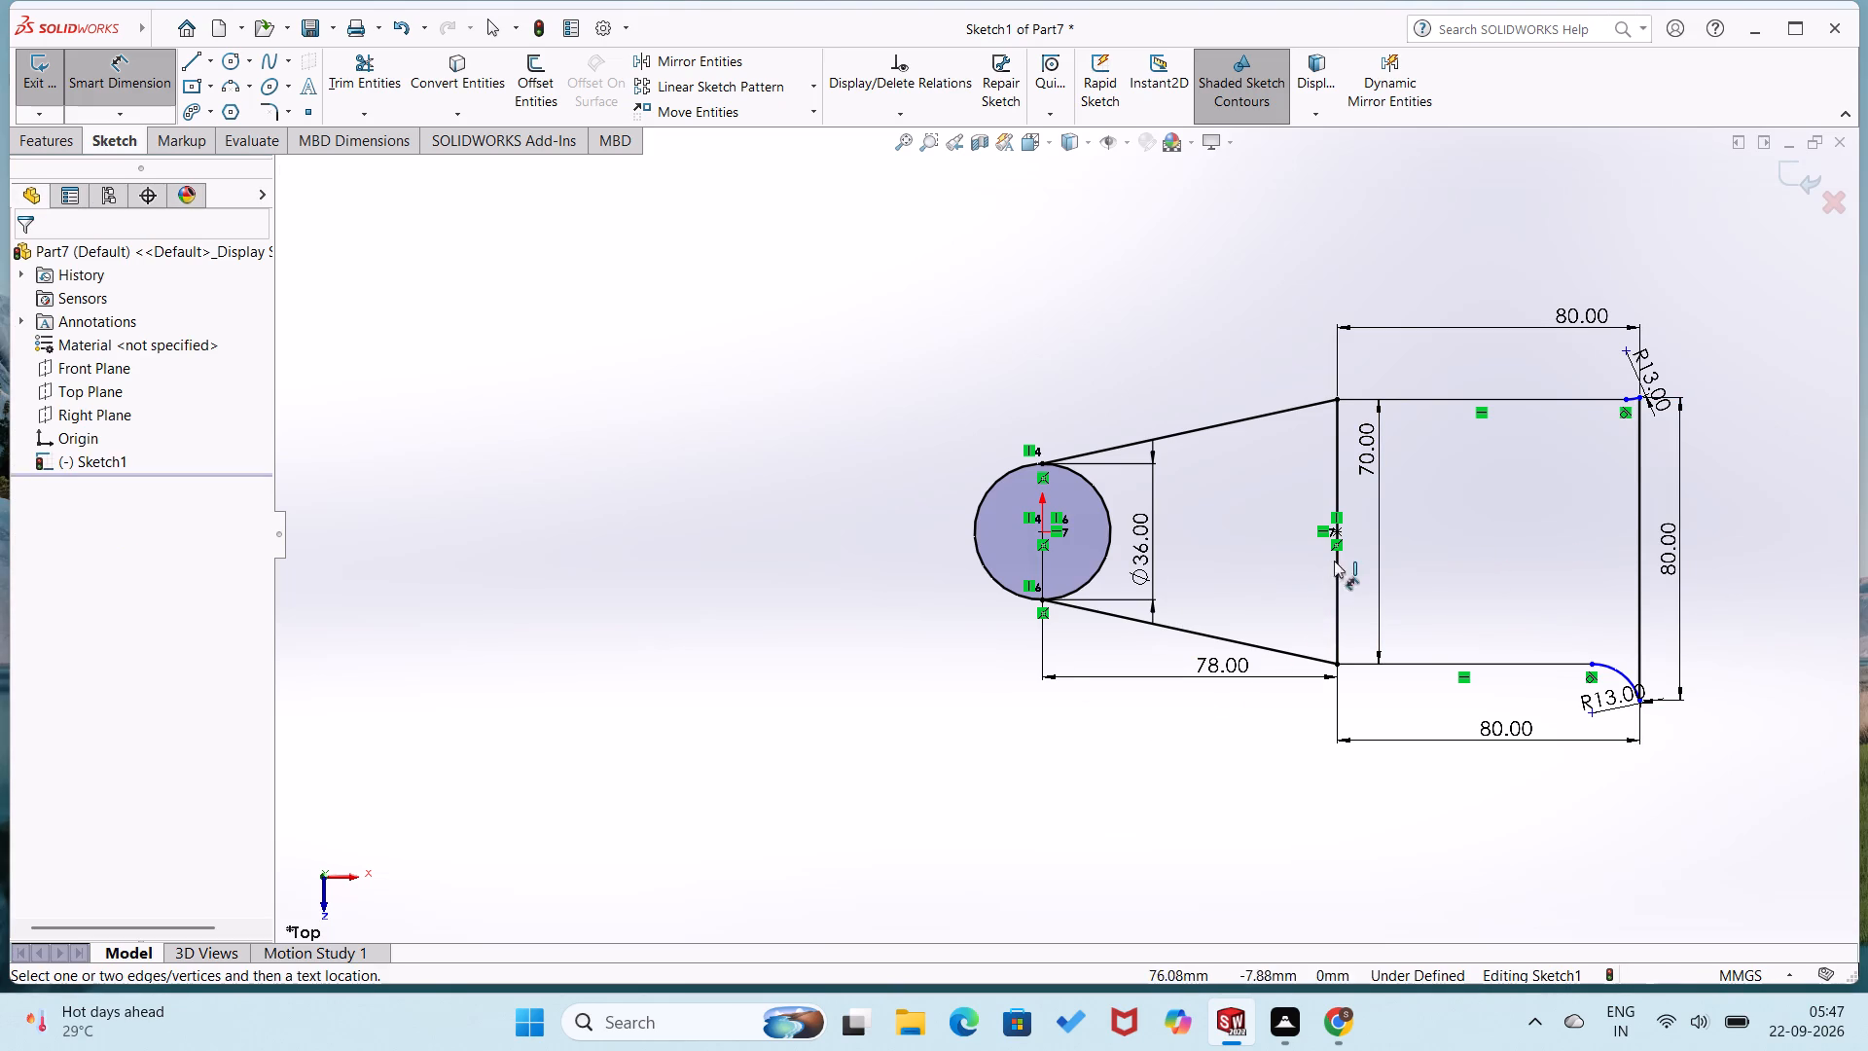
pyautogui.press('Escape')
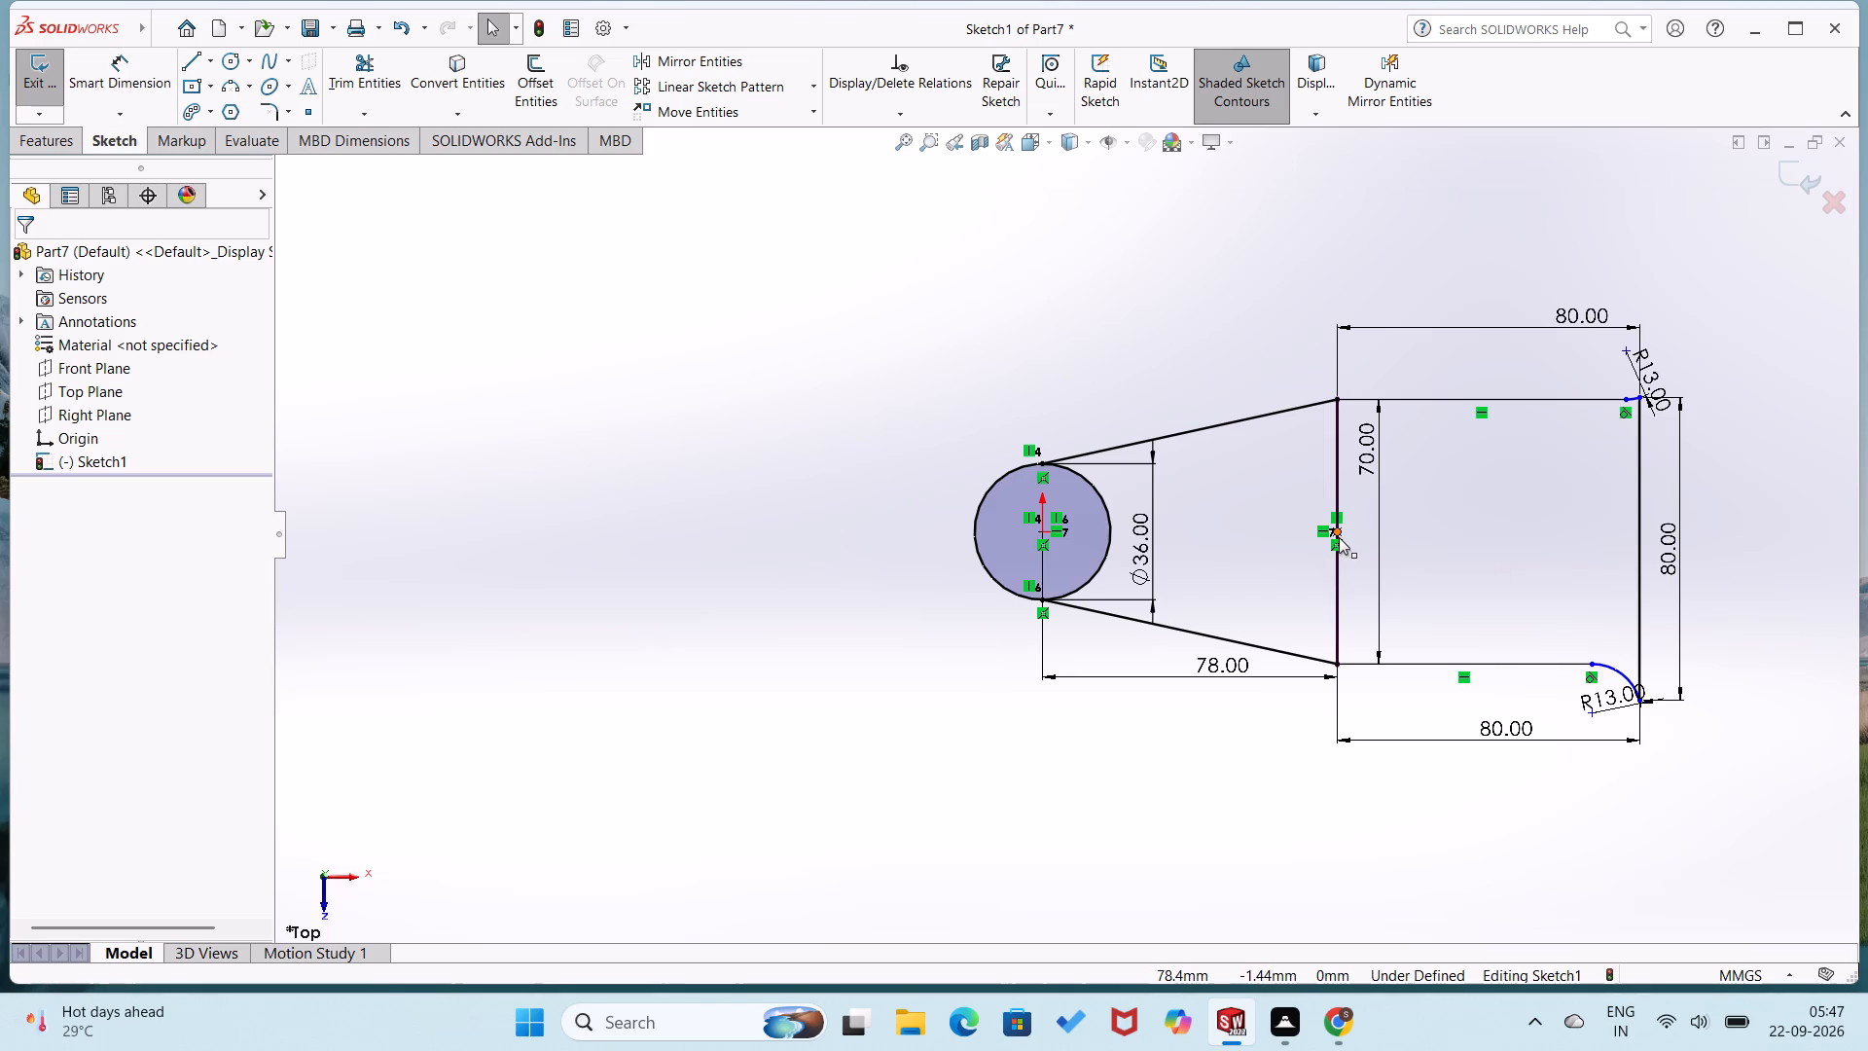
# Add a Horizontal relation between the midpoints of the 70 mm vertical line and the 80 mm end line.
pyautogui.click(1337, 532)
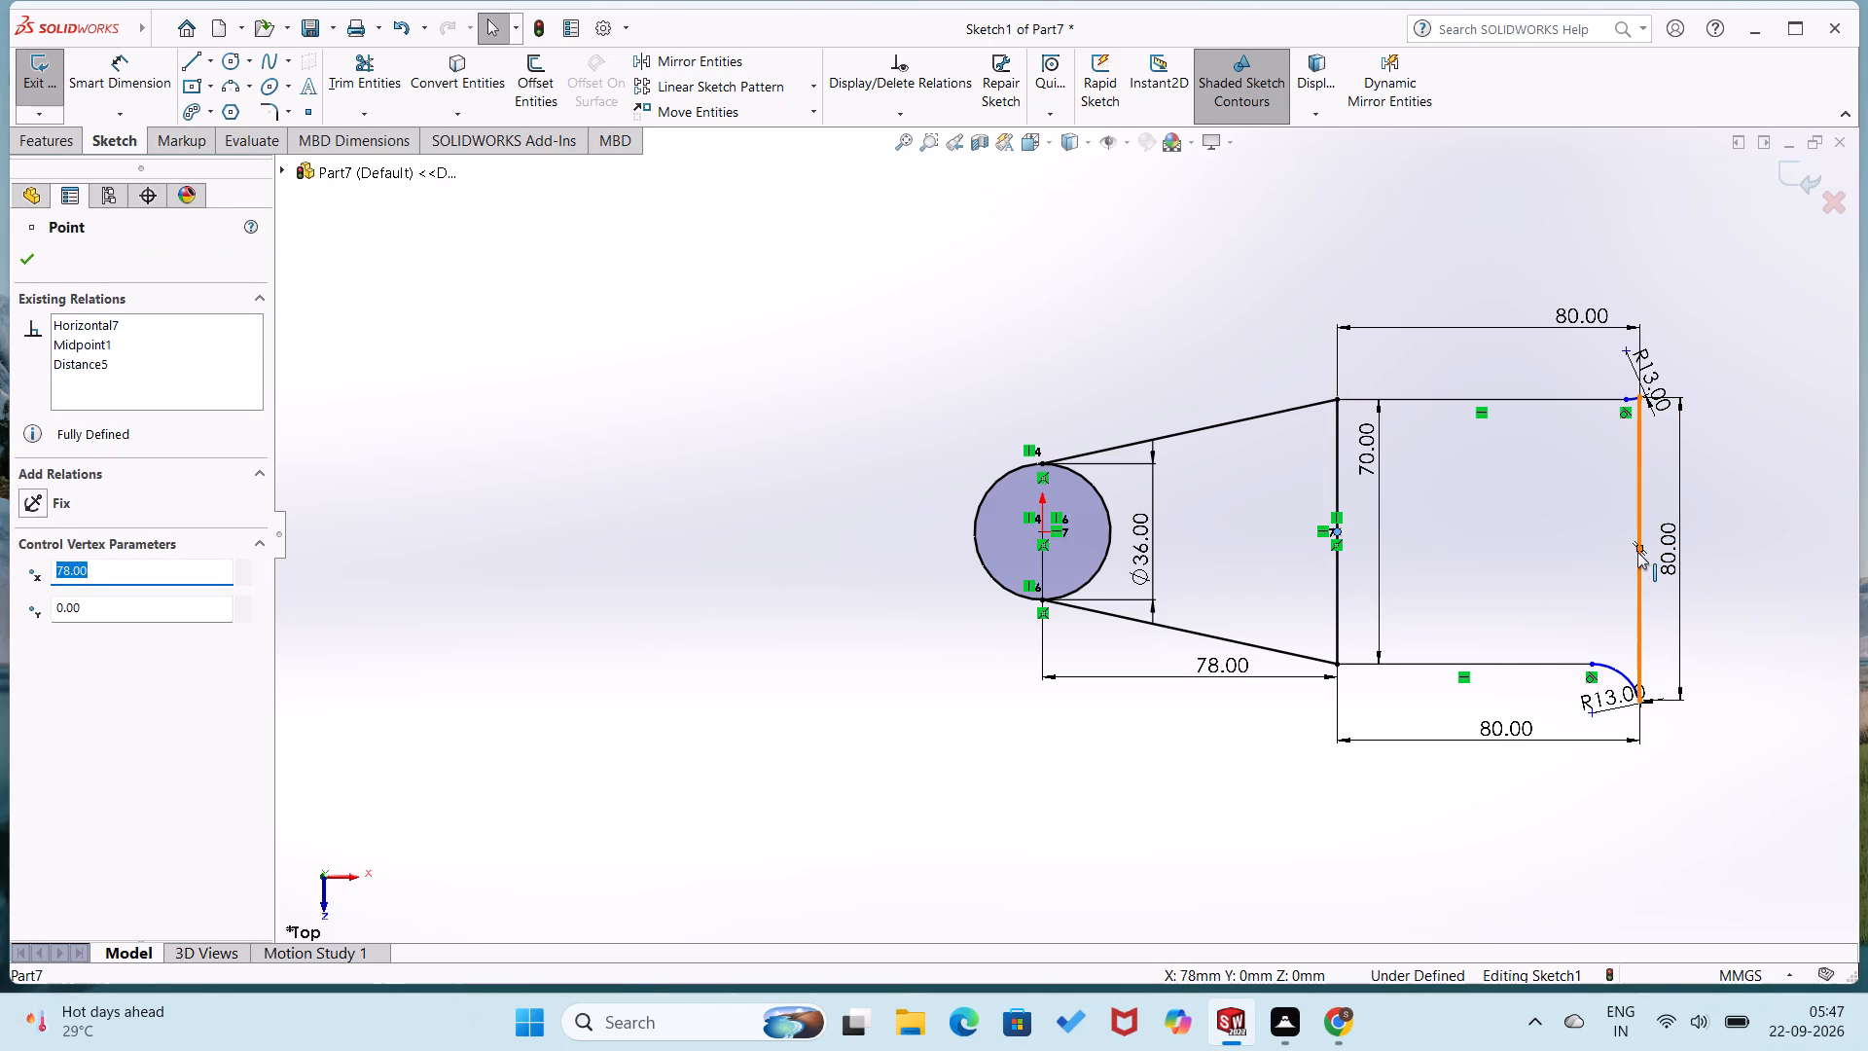
pyautogui.keyDown('ctrl'); pyautogui.click(1642, 549); pyautogui.keyUp('ctrl')
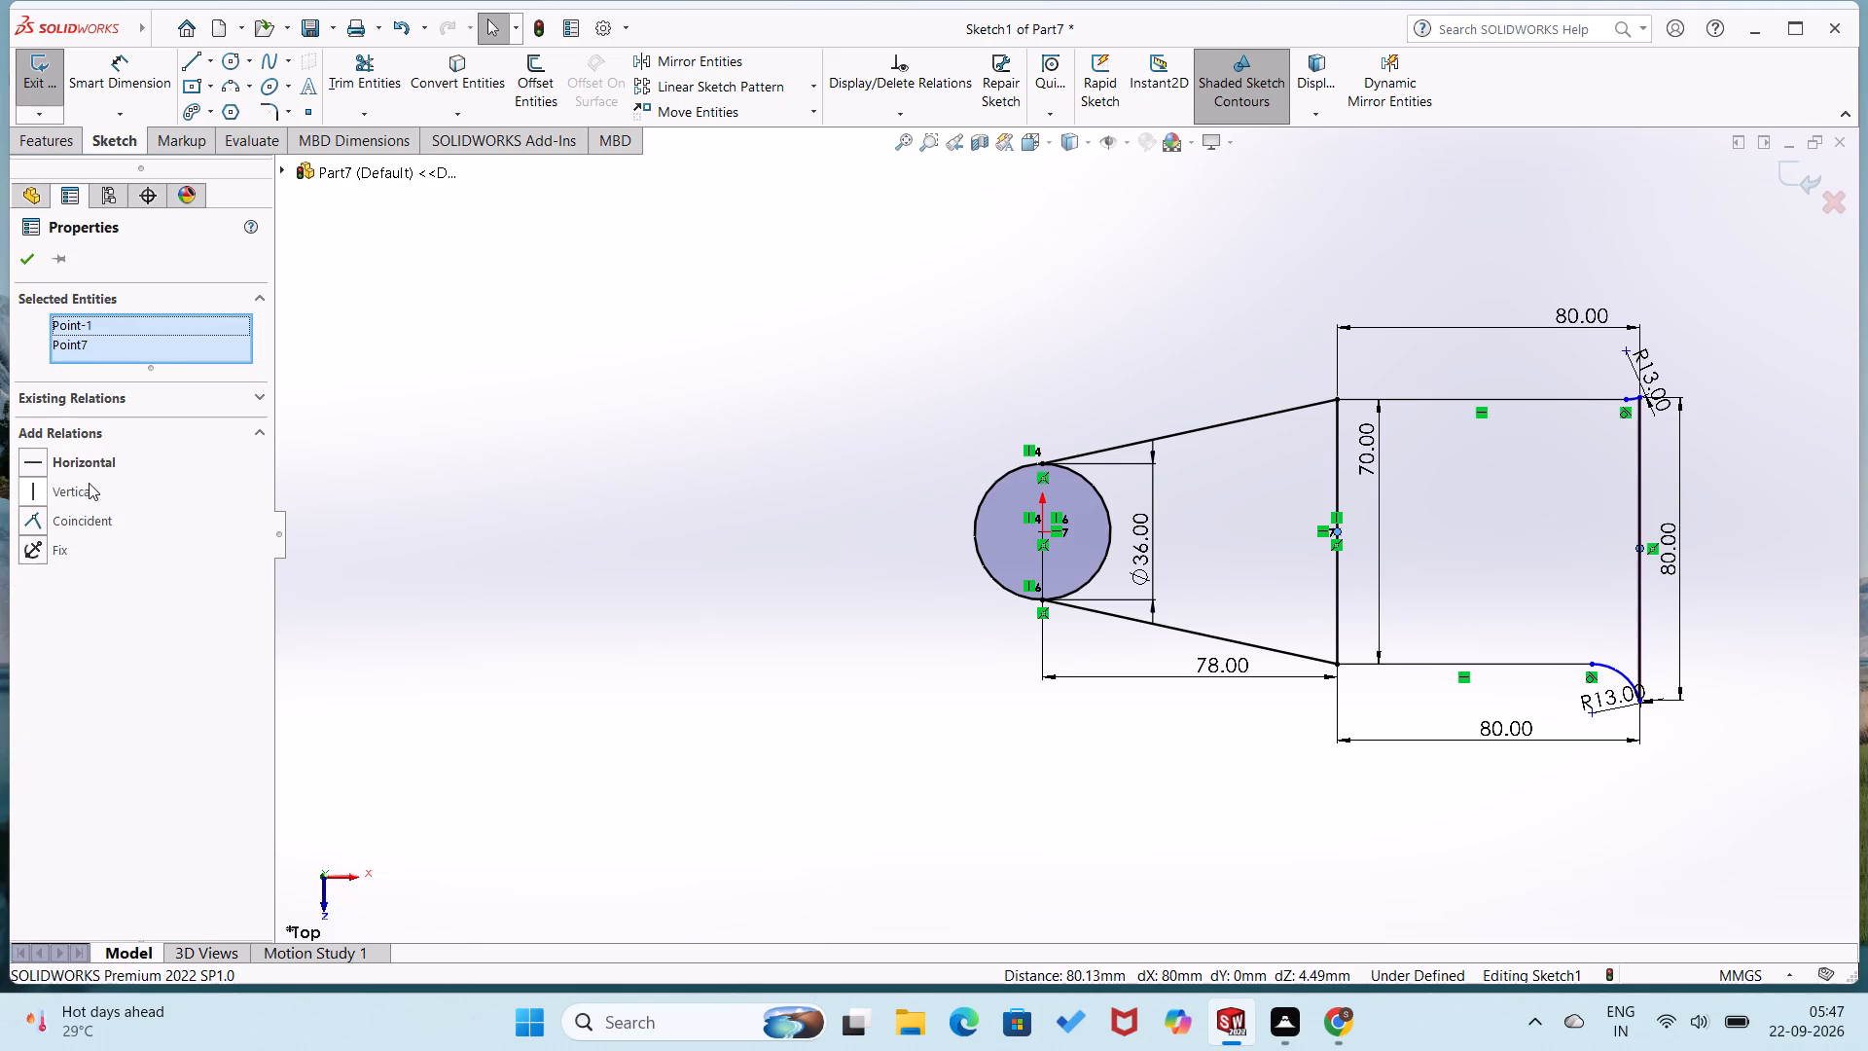
pyautogui.click(30, 459)
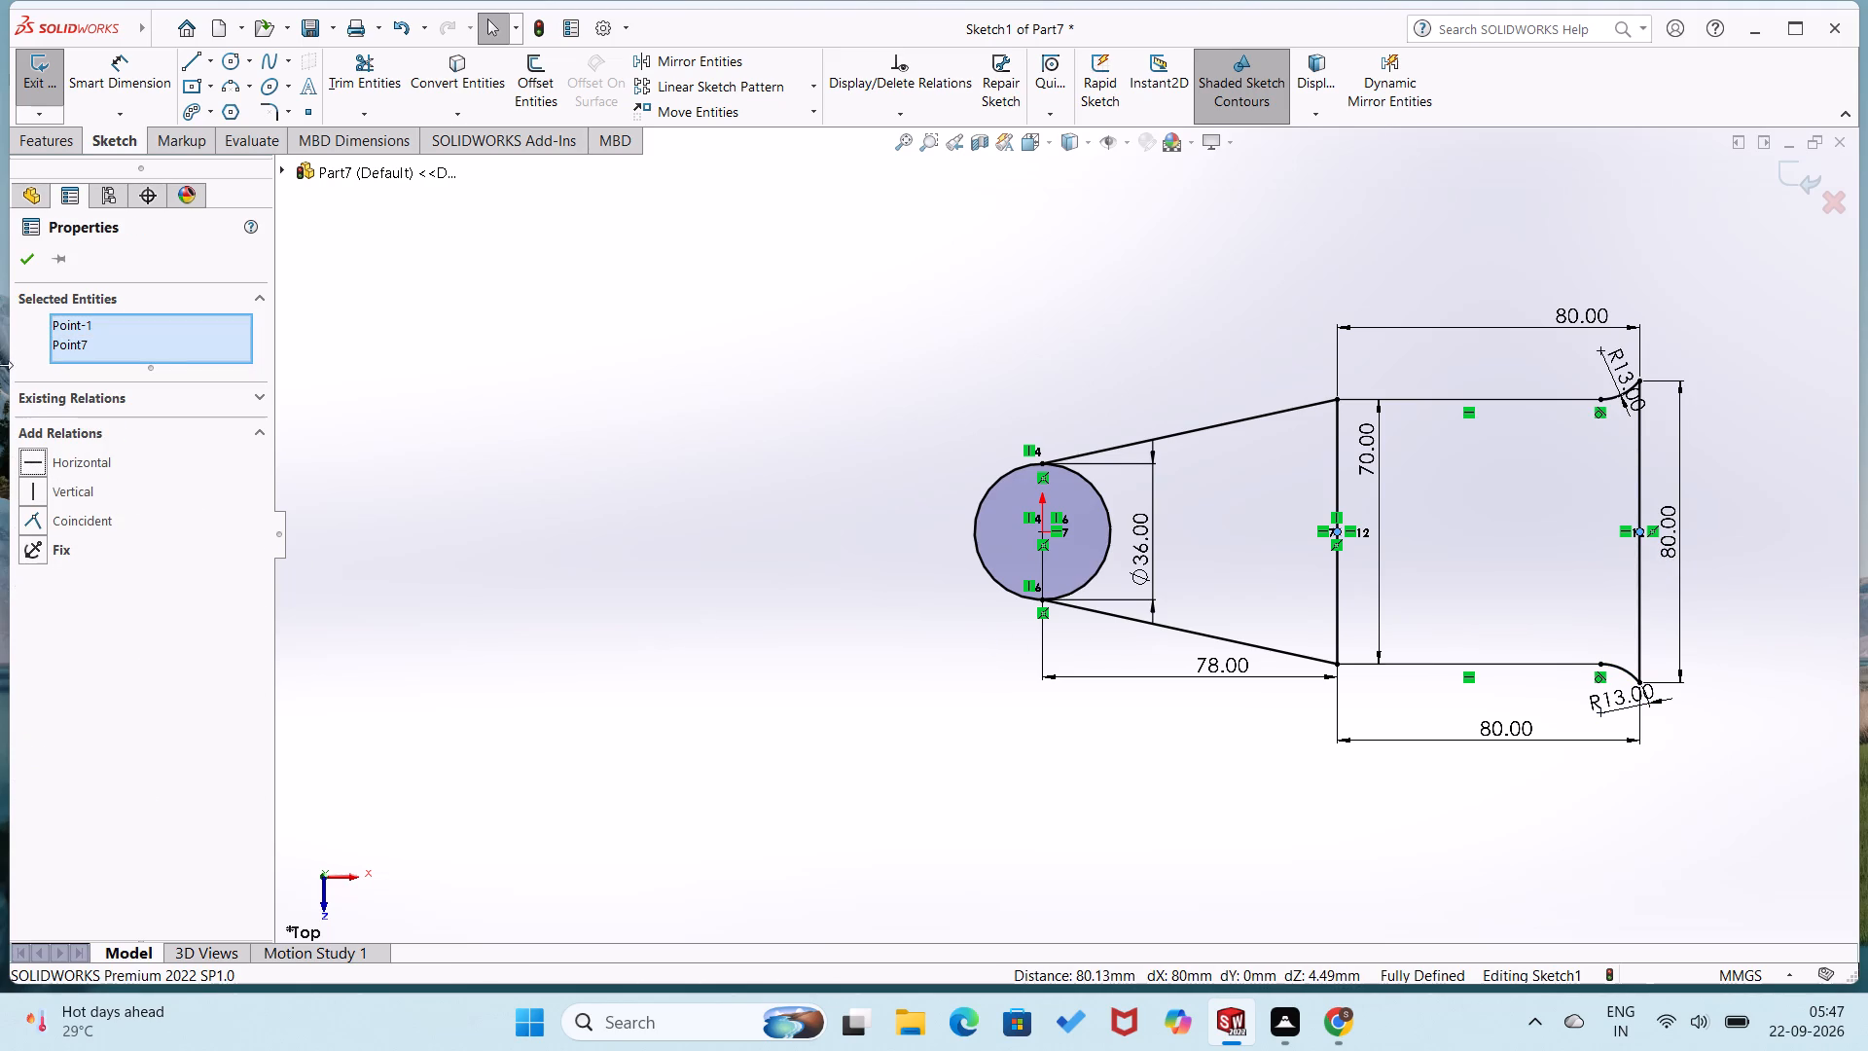
pyautogui.click(29, 253)
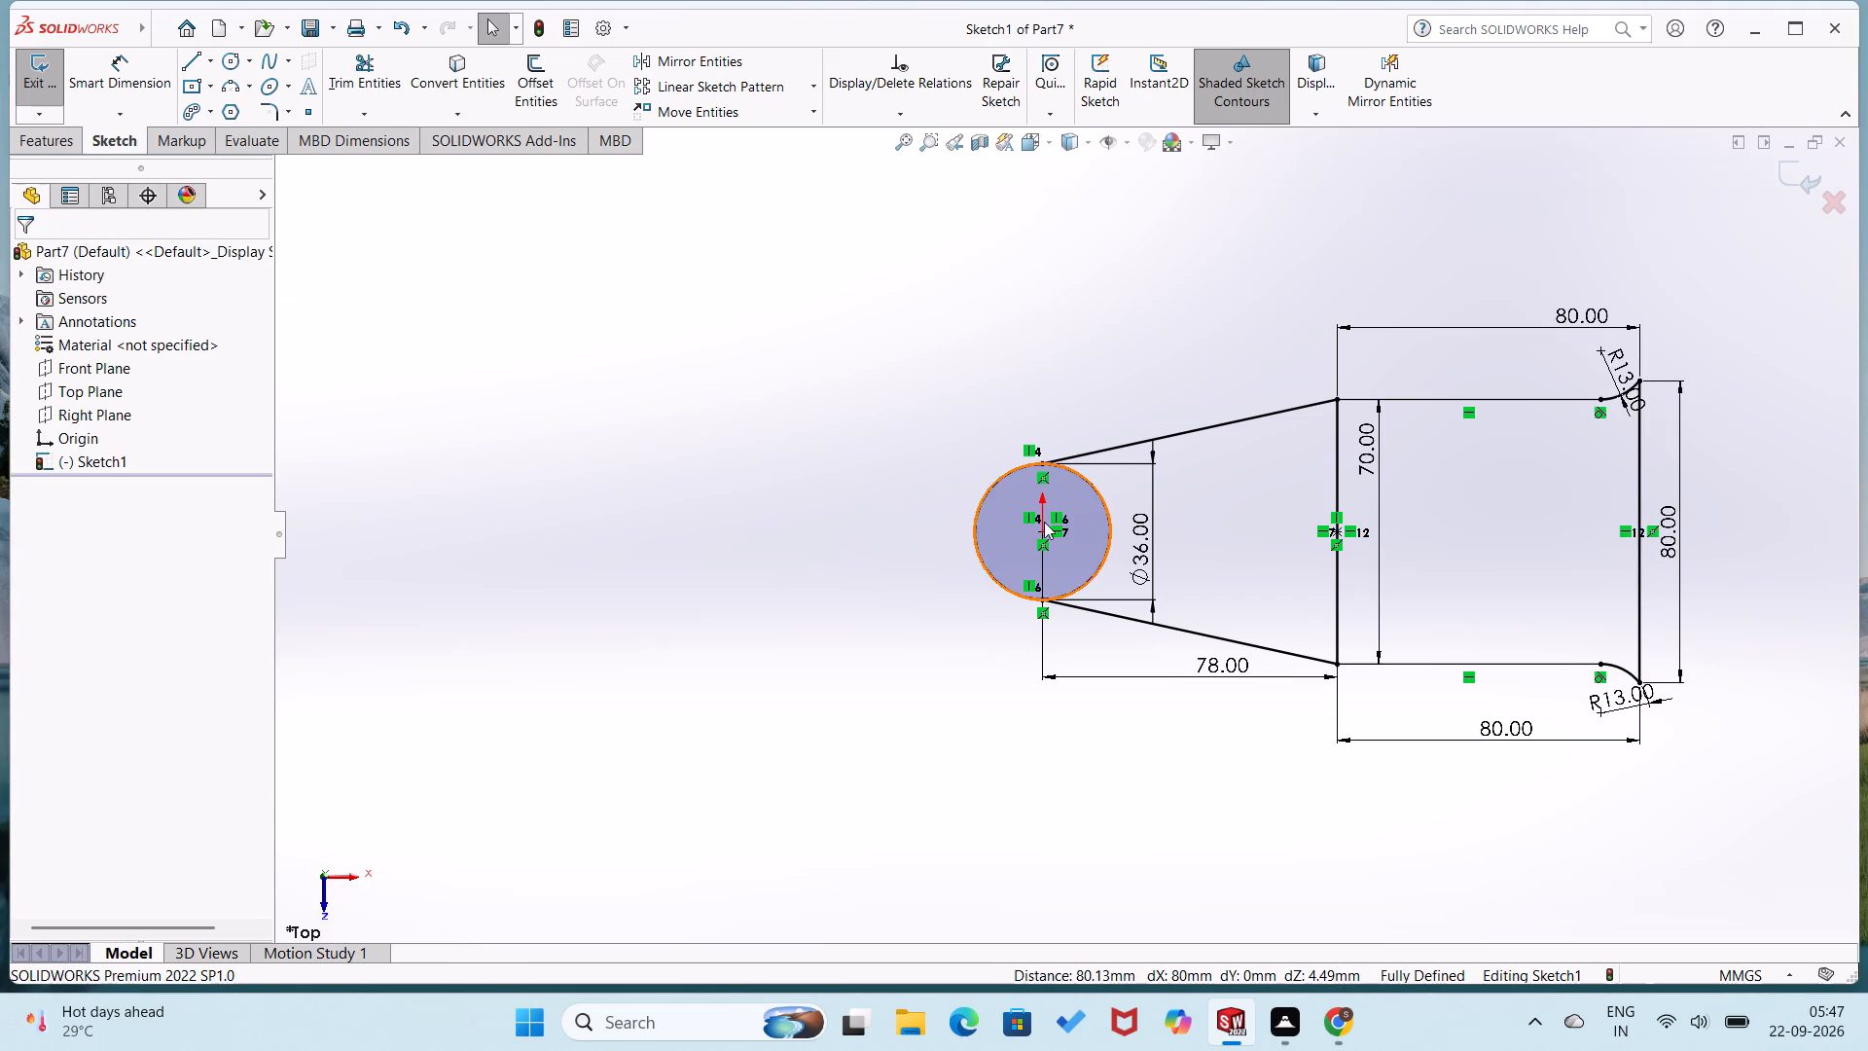
# Delete the 70 mm vertical line between the flared sides and the horizontal extensions.
pyautogui.click(1336, 589)
pyautogui.press('Delete')
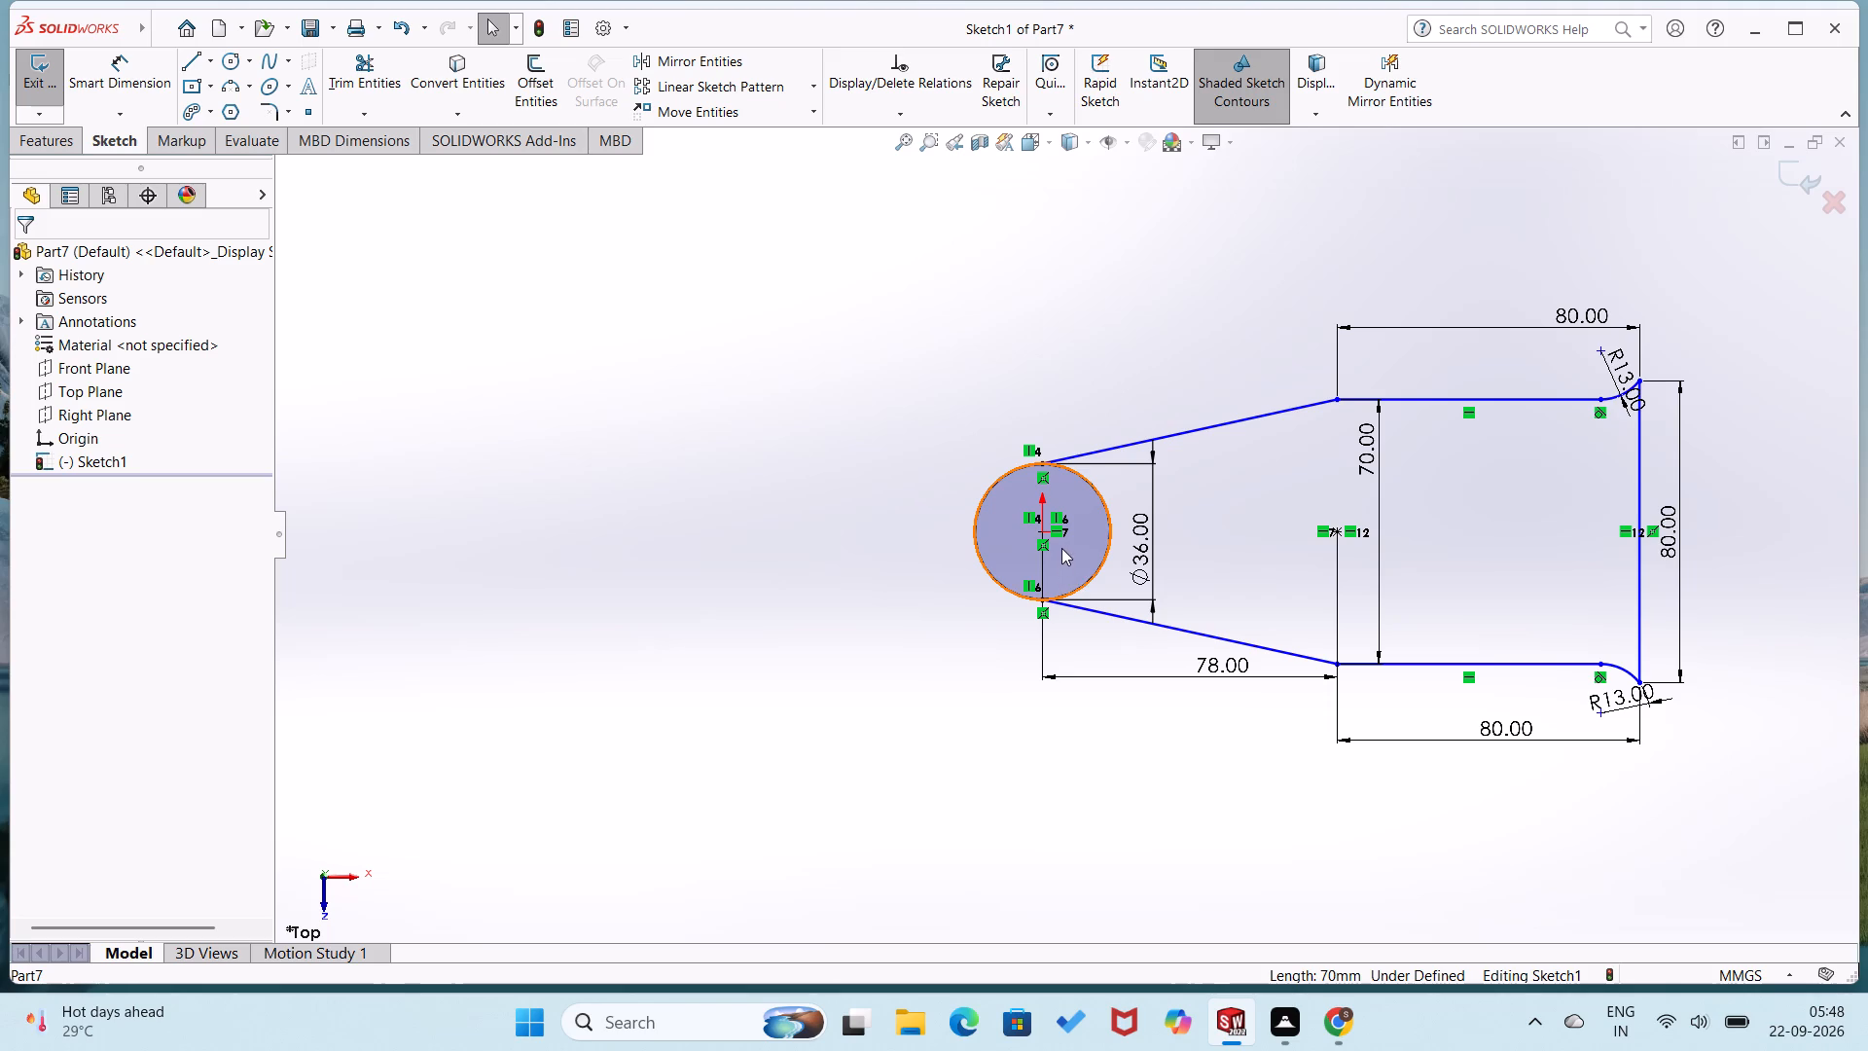
# Add a Horizontal relation between the circle's centre and the midpoint of the 80 mm end line.
pyautogui.moveTo(1044, 528); pyautogui.dragTo(1076, 536)
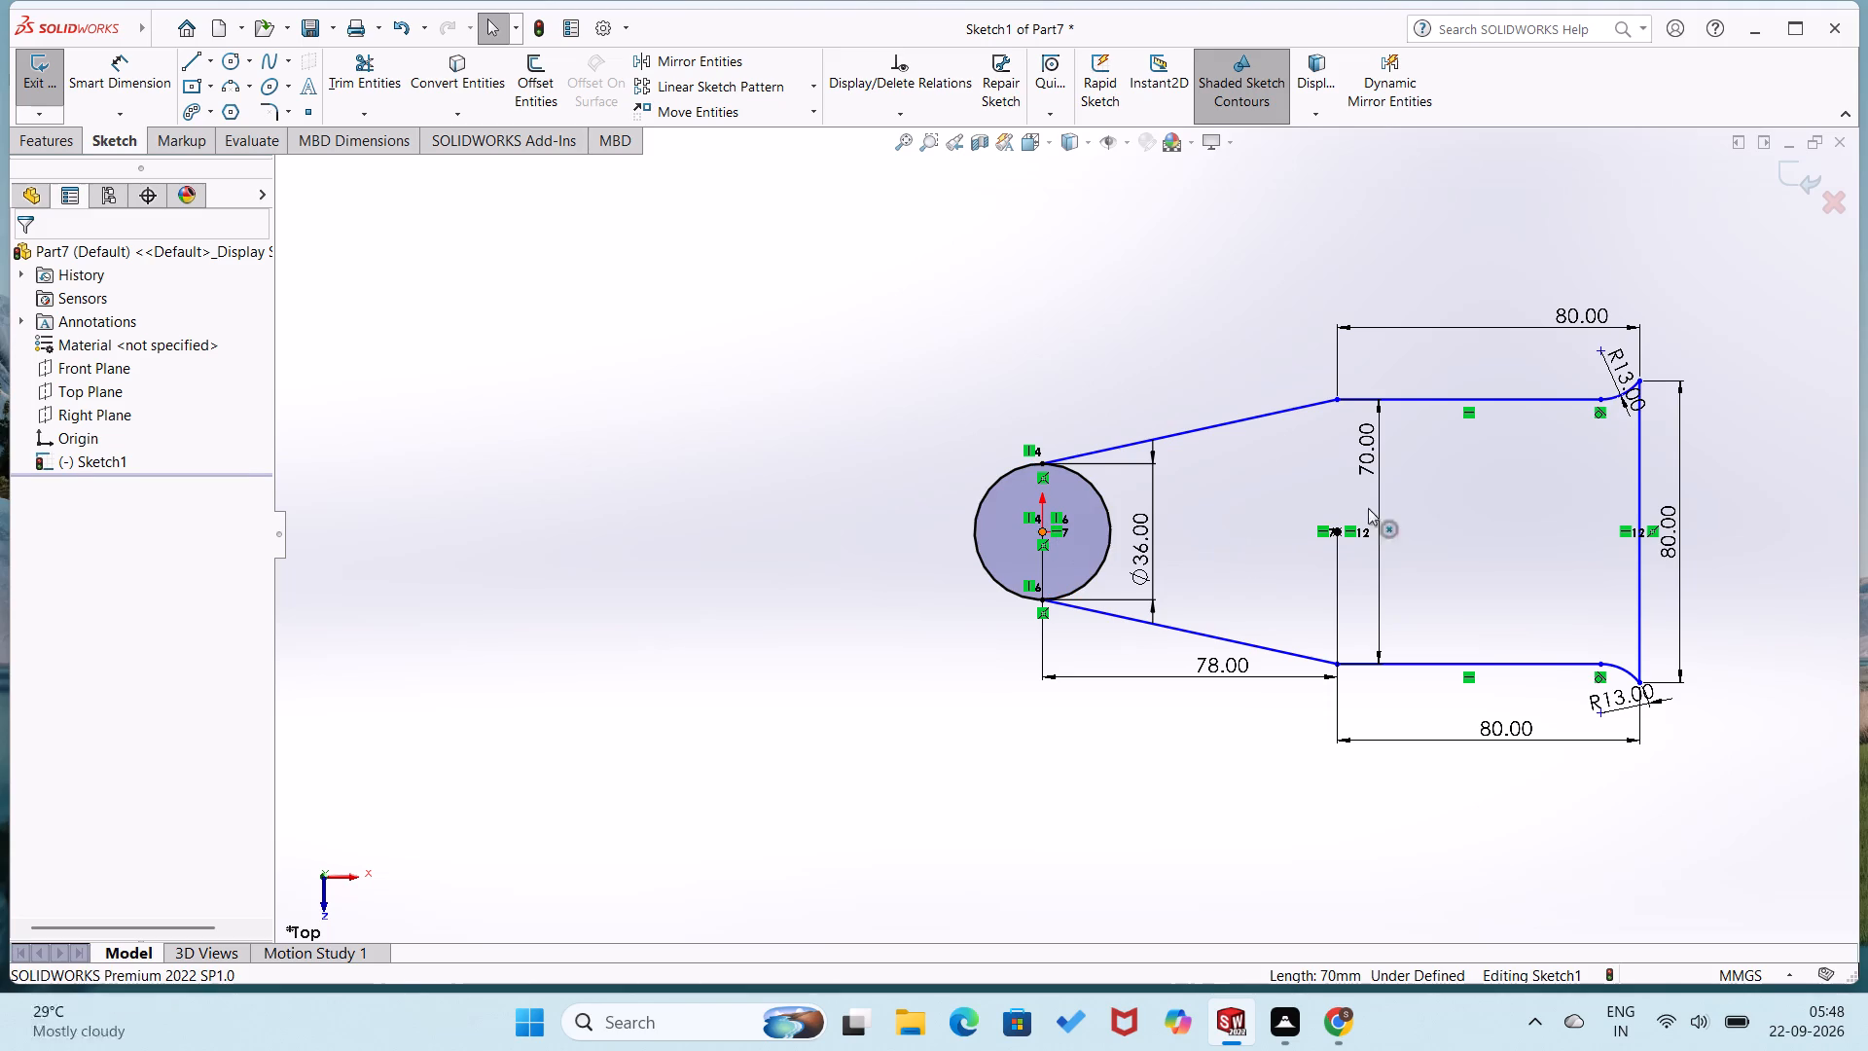
pyautogui.keyDown('ctrl'); pyautogui.click(1638, 531); pyautogui.keyUp('ctrl')
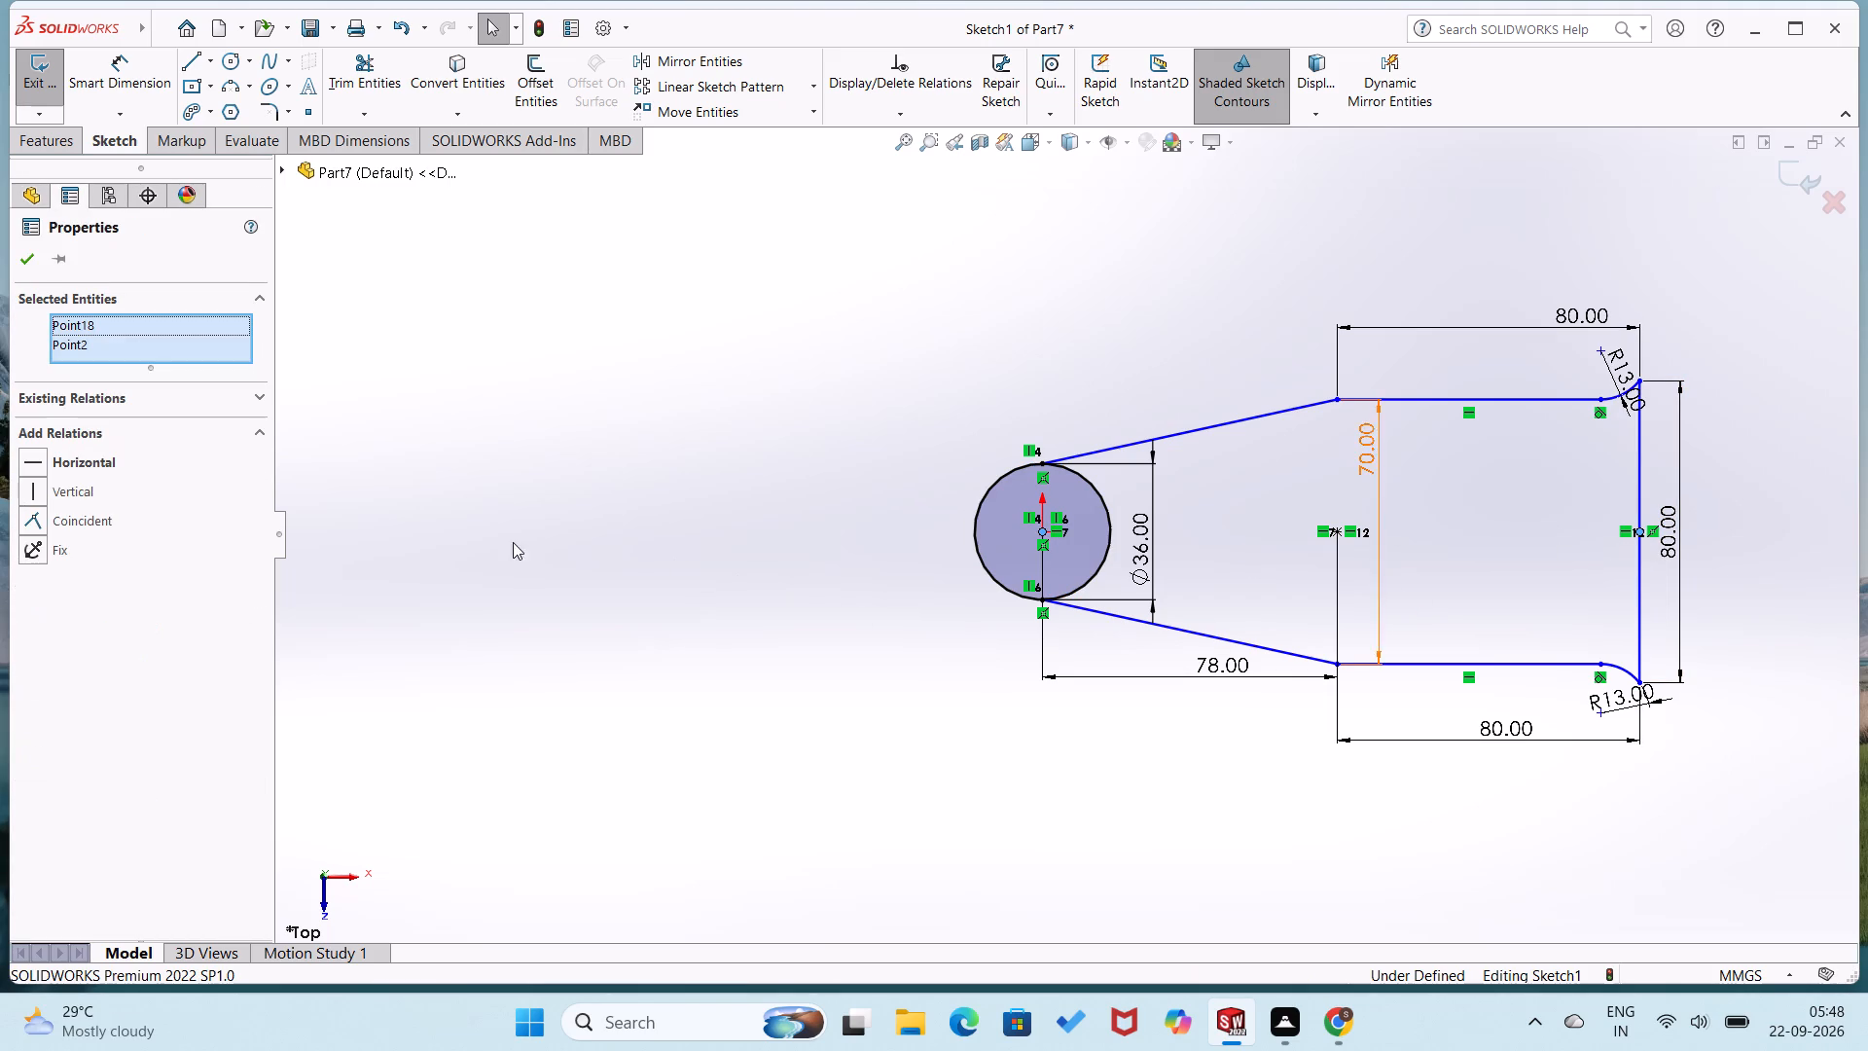
pyautogui.click(38, 458)
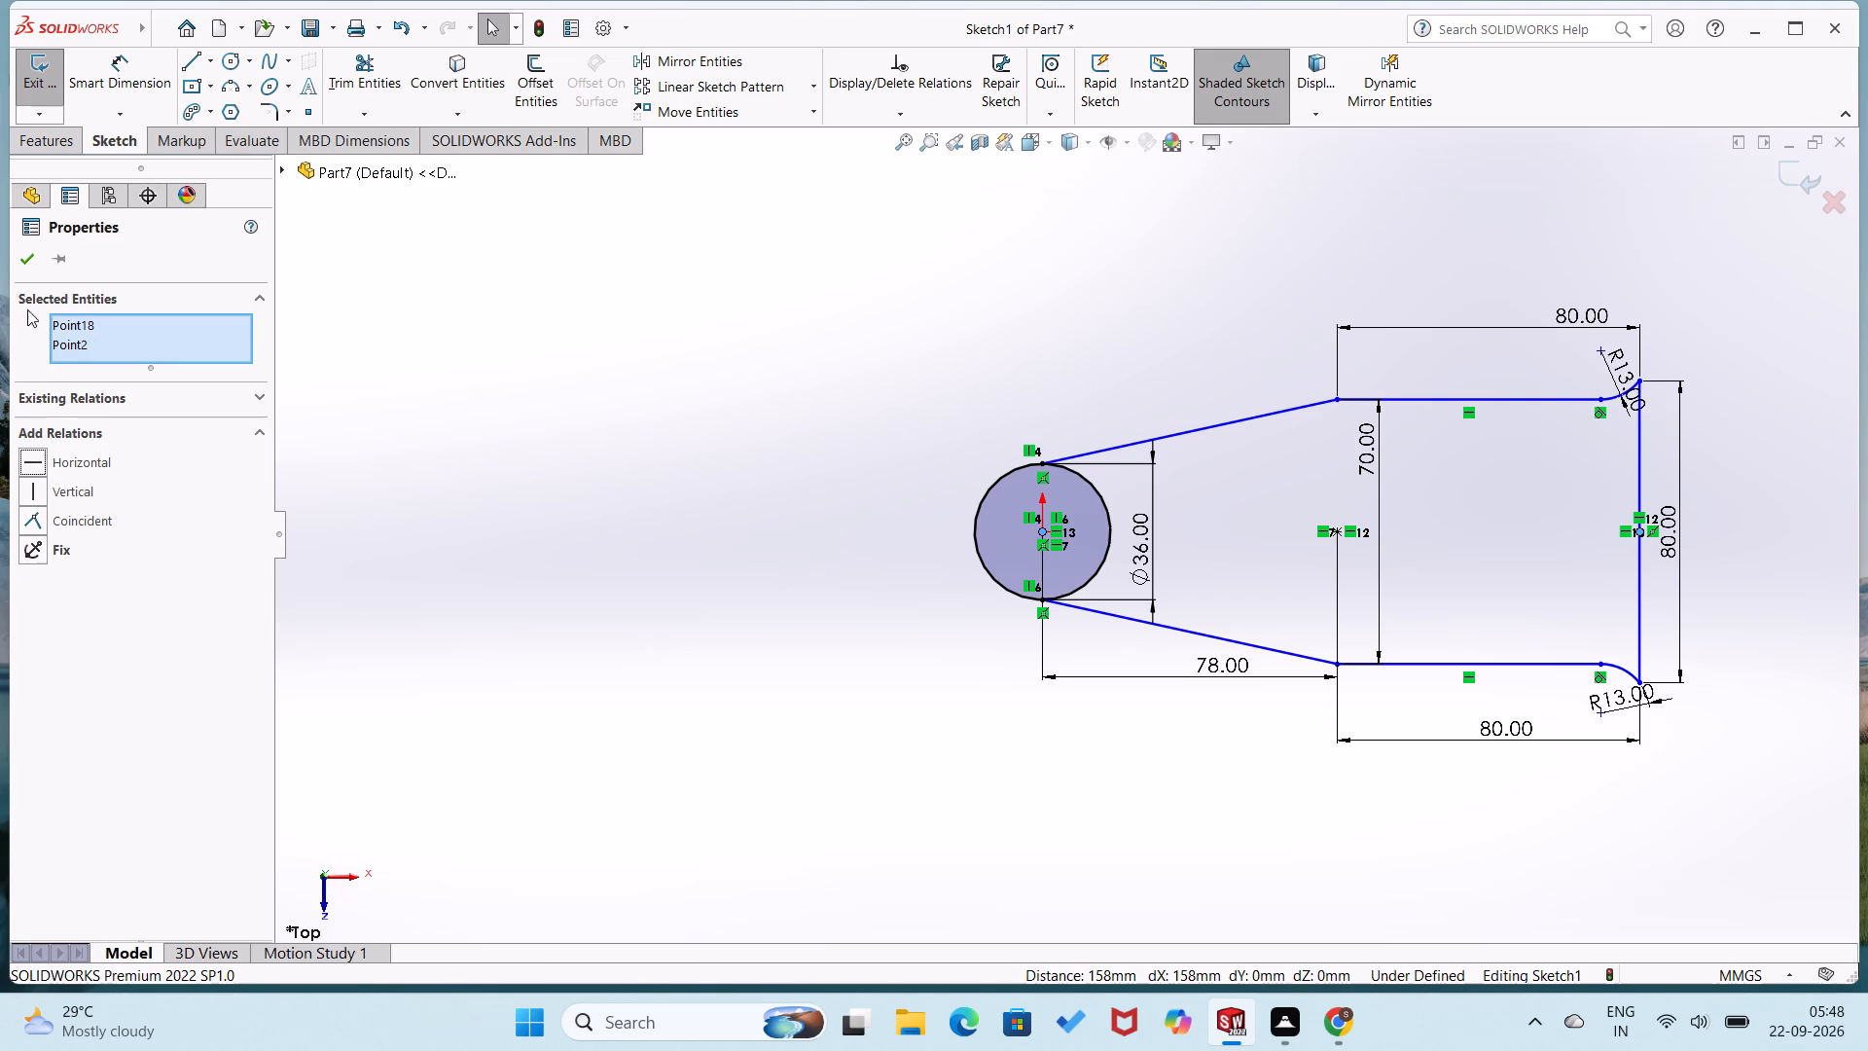
pyautogui.click(27, 245)
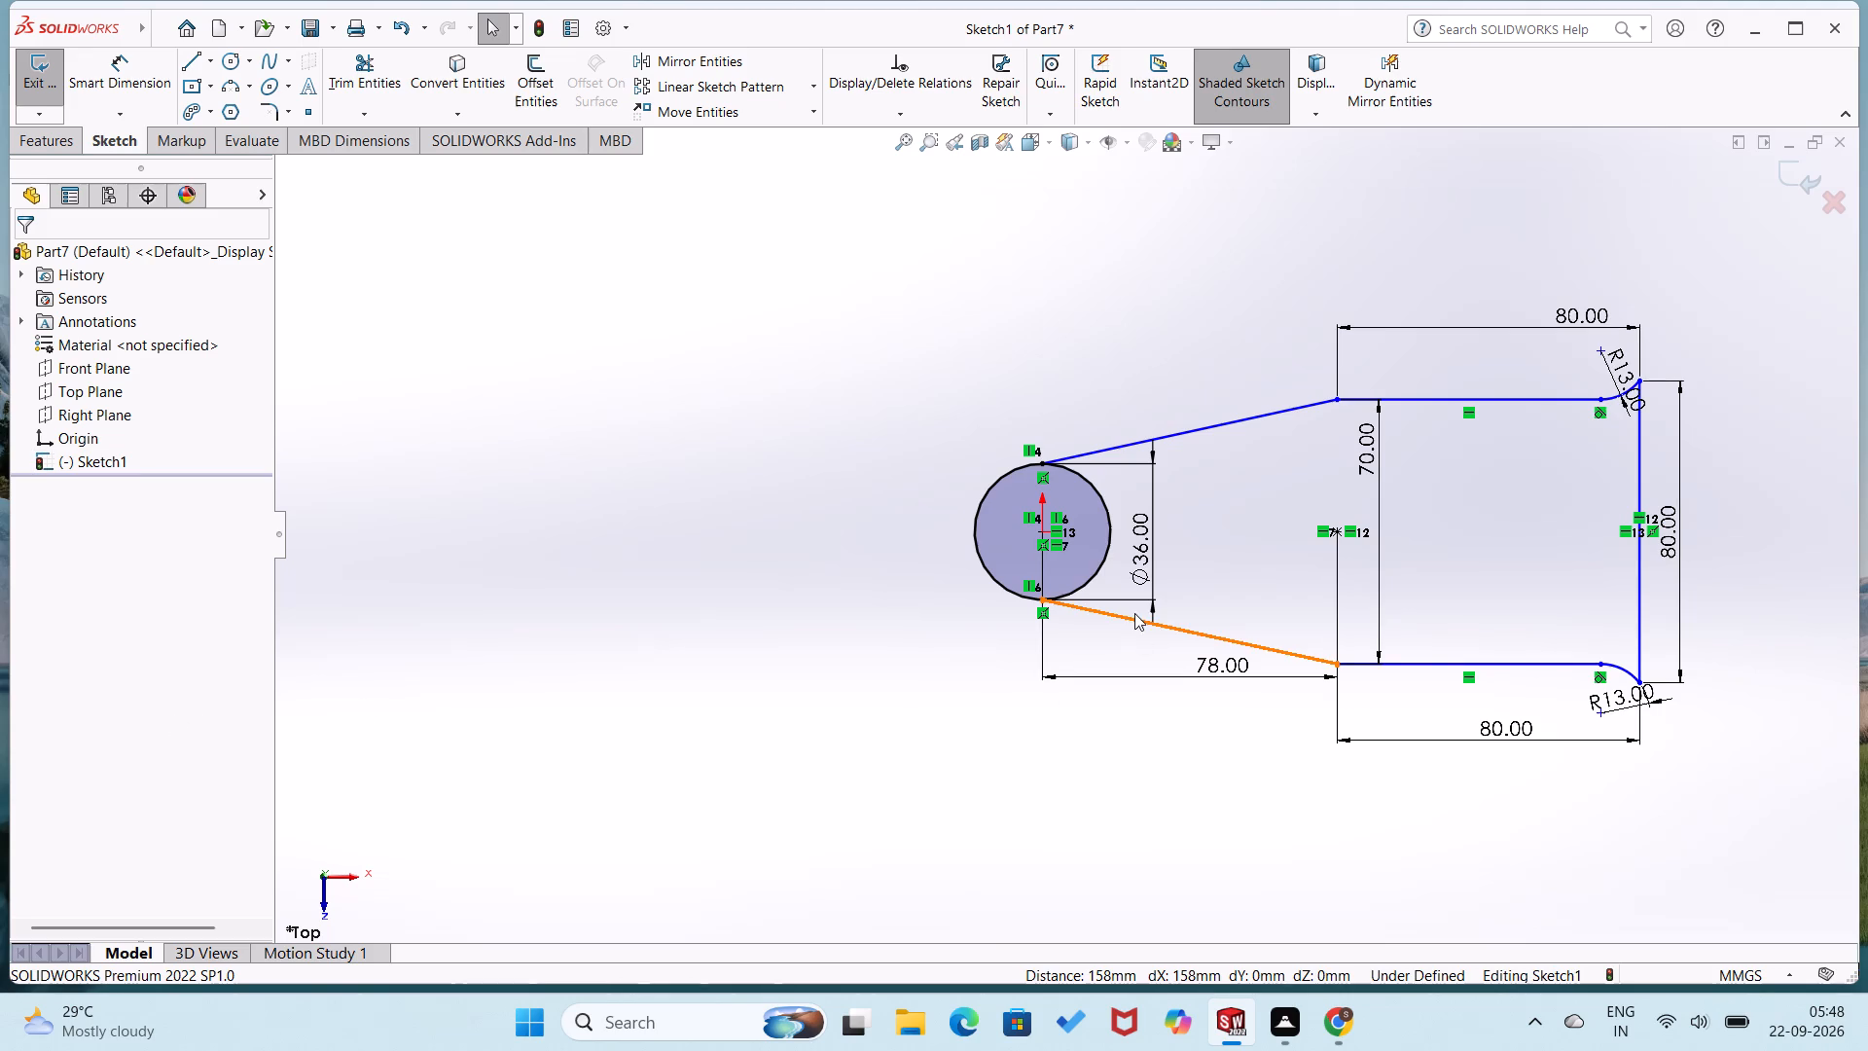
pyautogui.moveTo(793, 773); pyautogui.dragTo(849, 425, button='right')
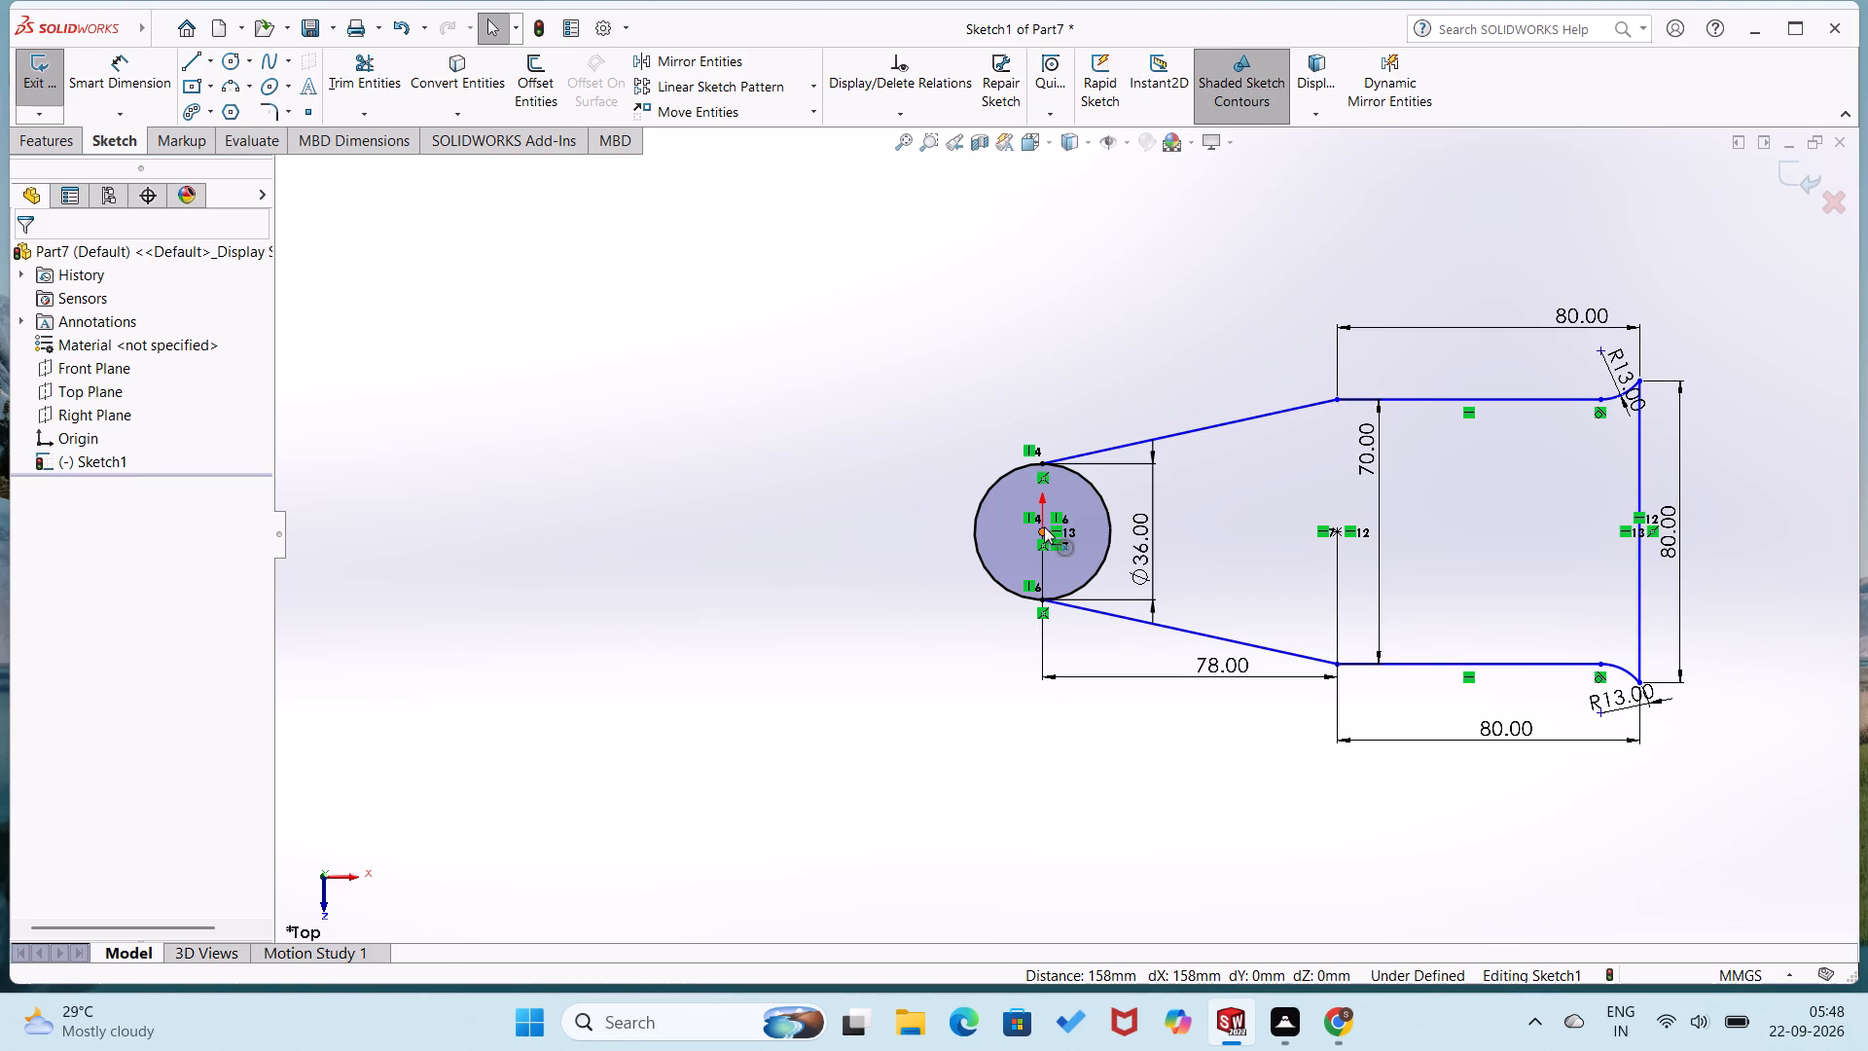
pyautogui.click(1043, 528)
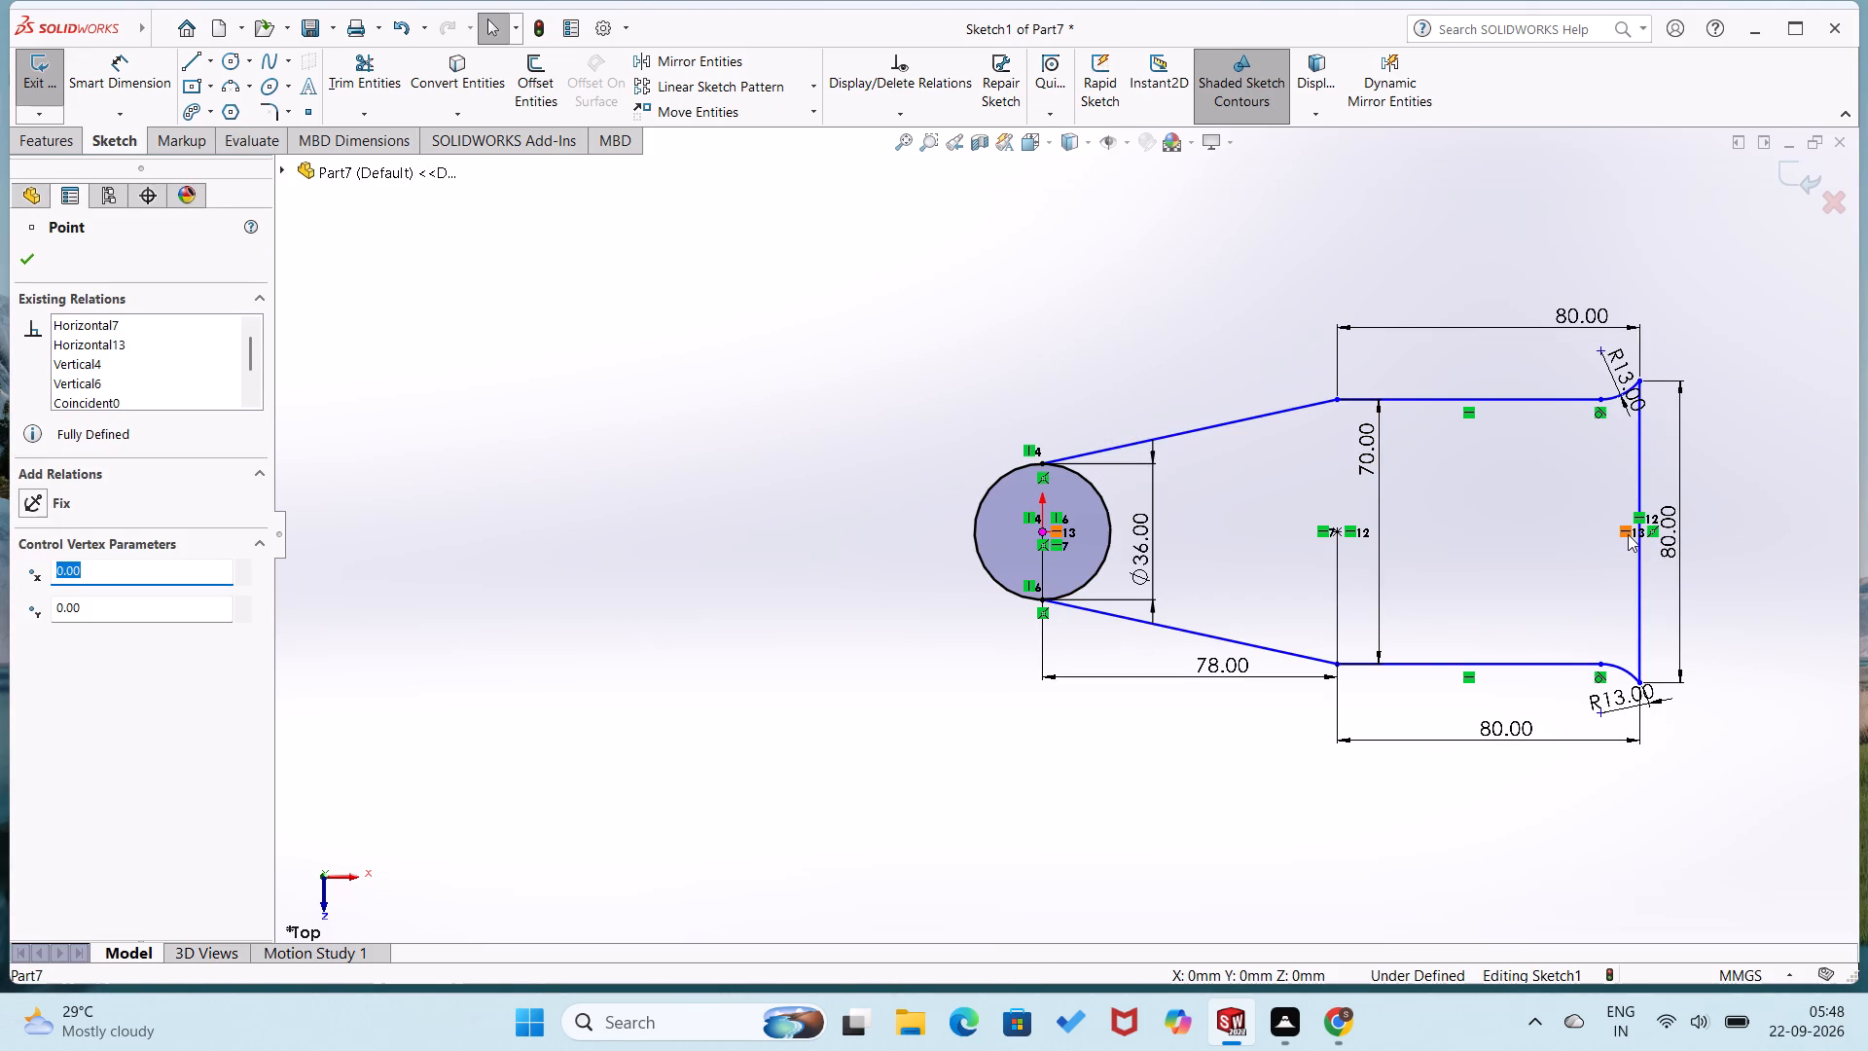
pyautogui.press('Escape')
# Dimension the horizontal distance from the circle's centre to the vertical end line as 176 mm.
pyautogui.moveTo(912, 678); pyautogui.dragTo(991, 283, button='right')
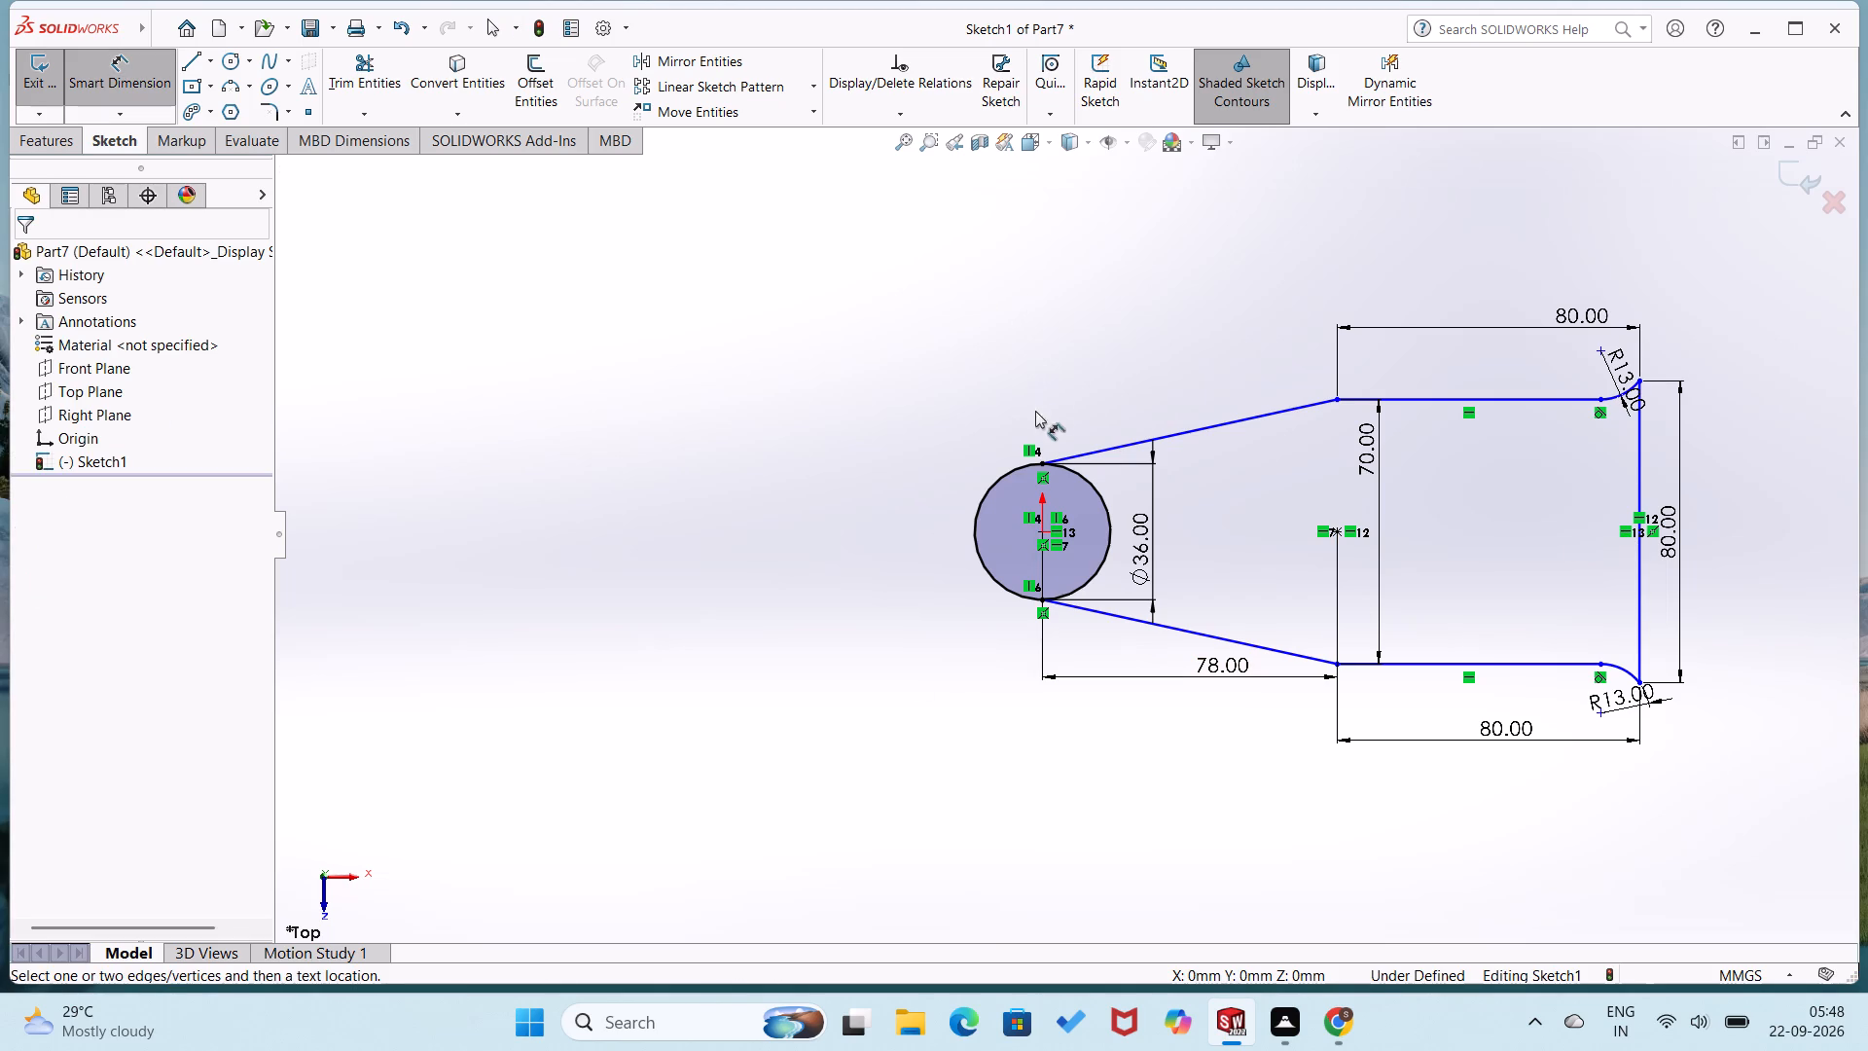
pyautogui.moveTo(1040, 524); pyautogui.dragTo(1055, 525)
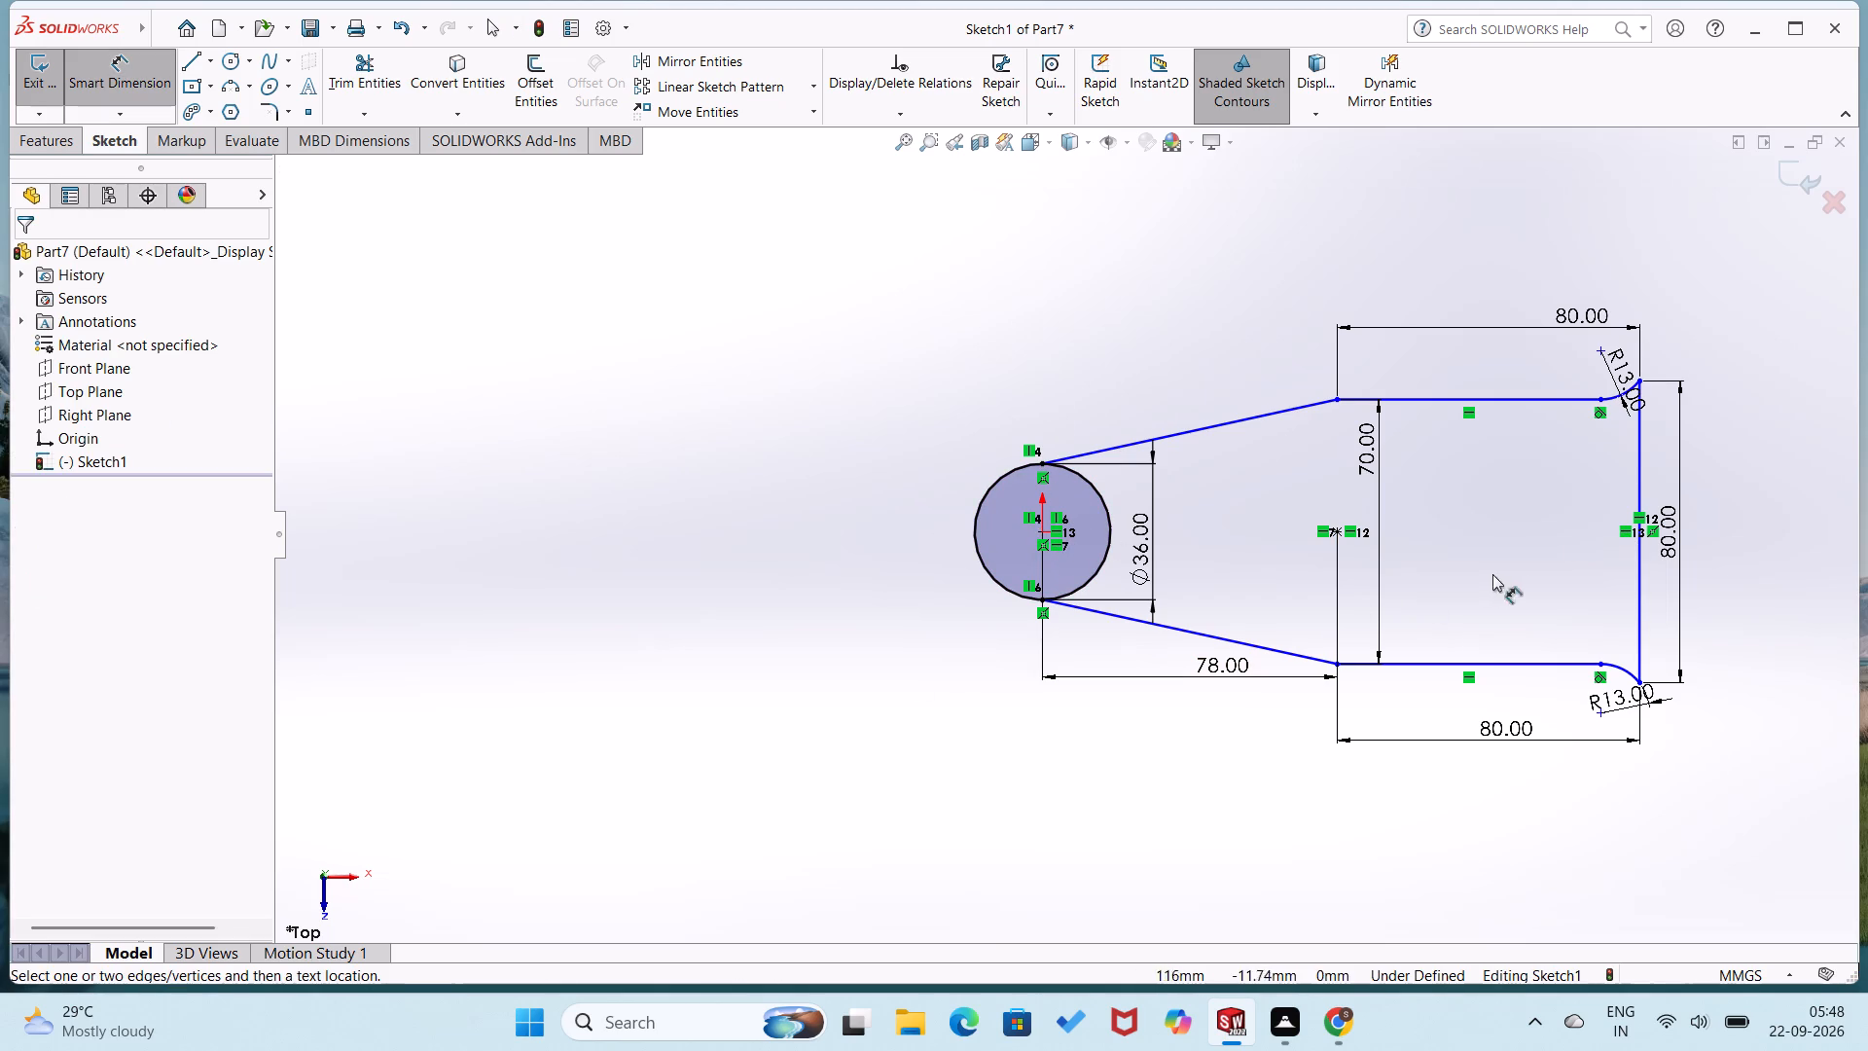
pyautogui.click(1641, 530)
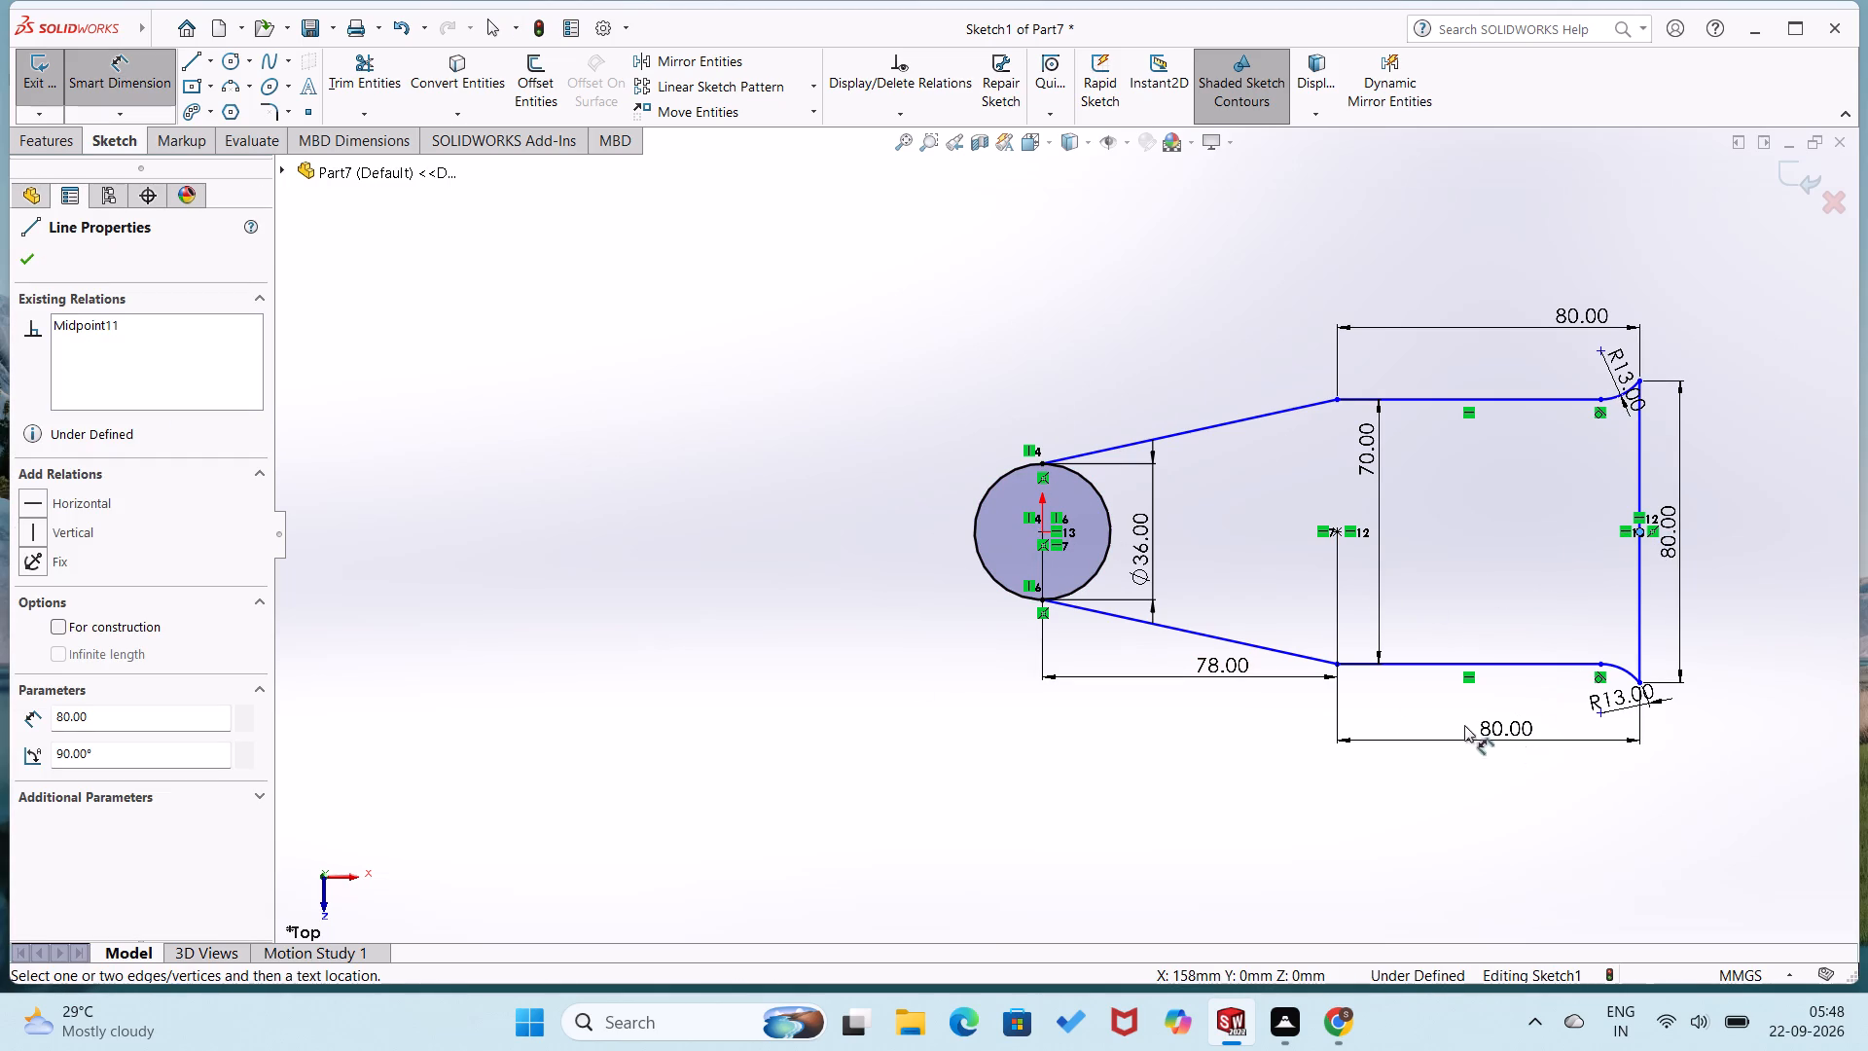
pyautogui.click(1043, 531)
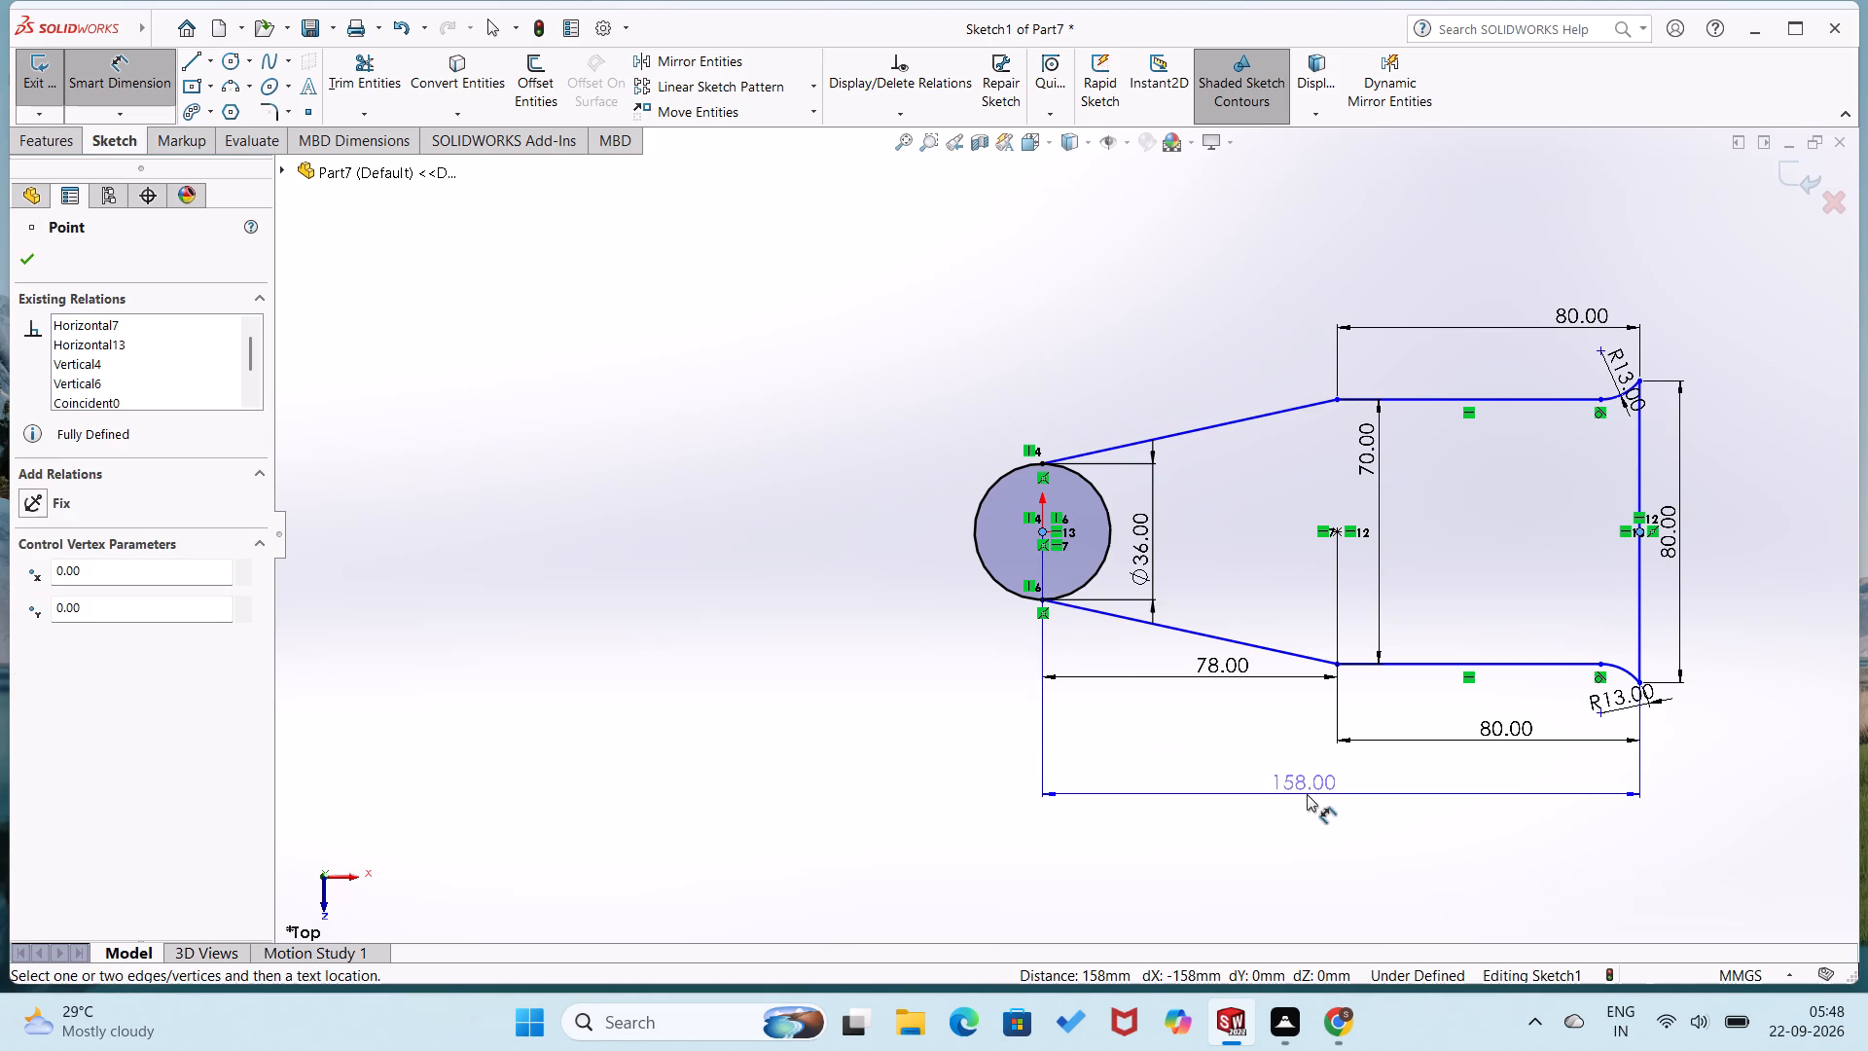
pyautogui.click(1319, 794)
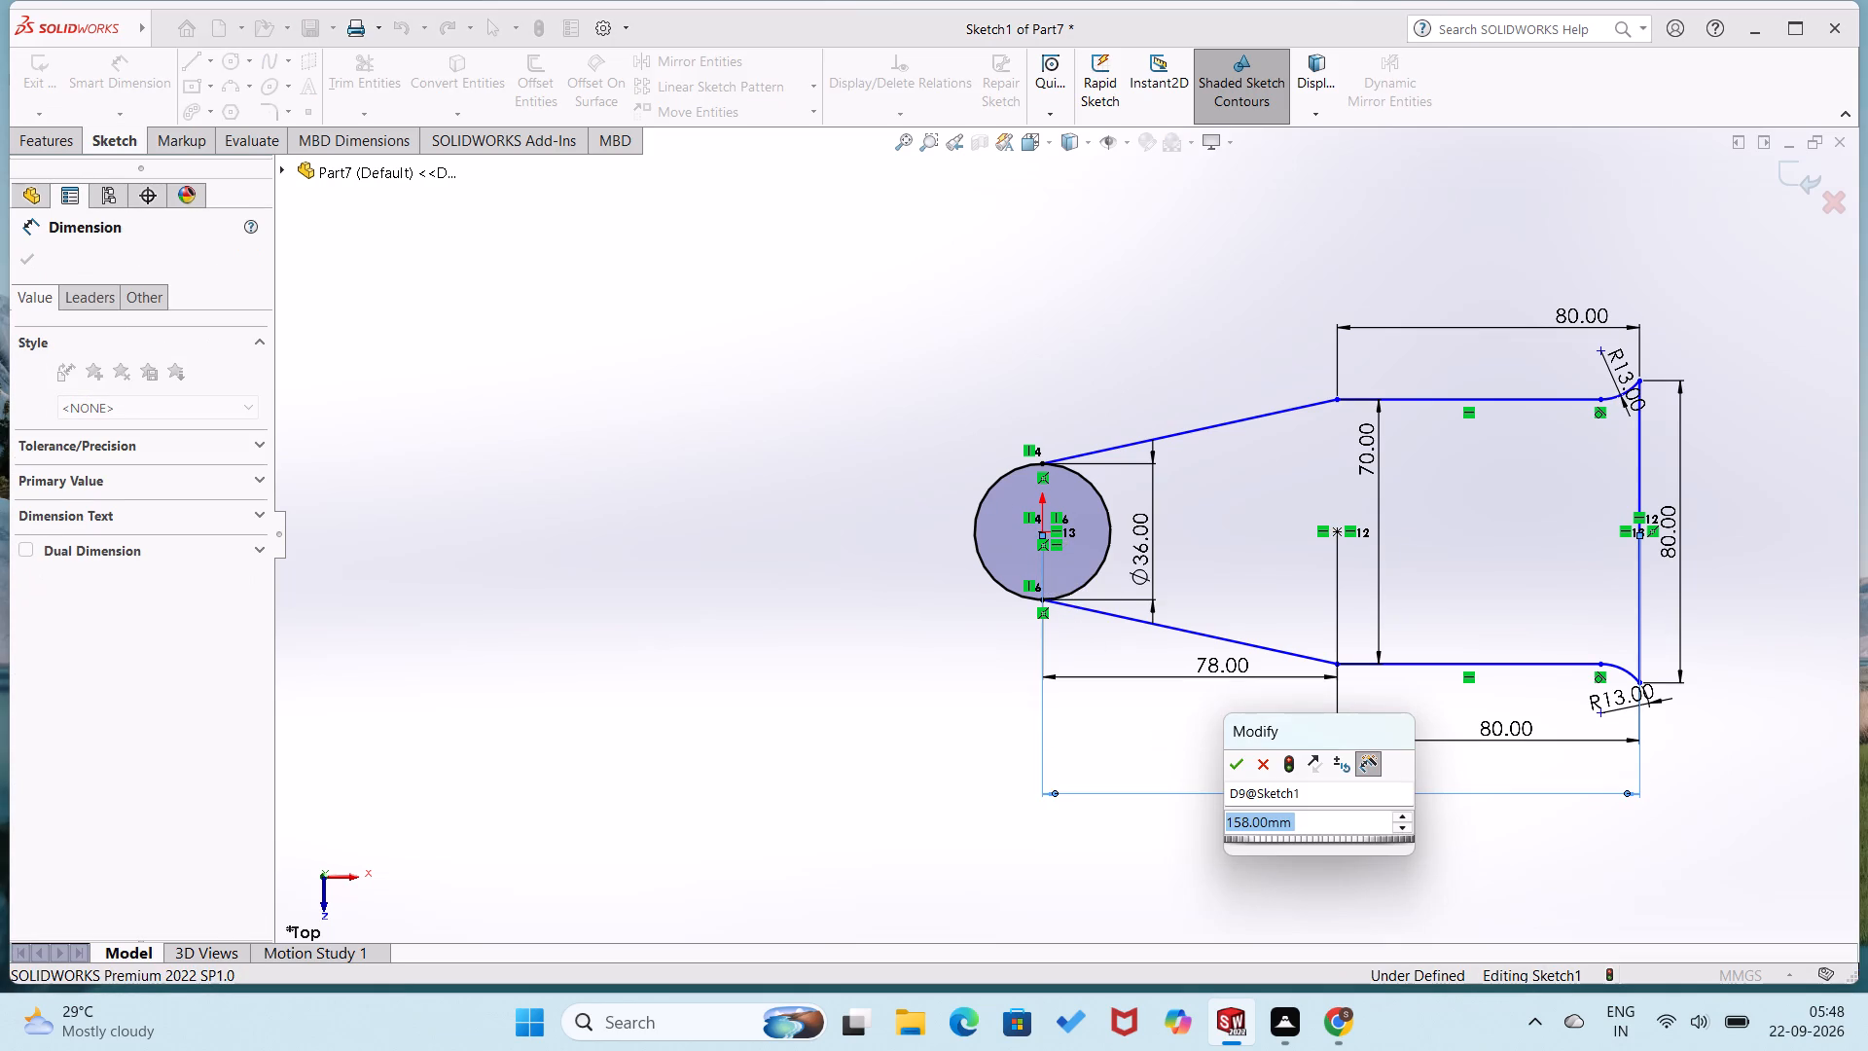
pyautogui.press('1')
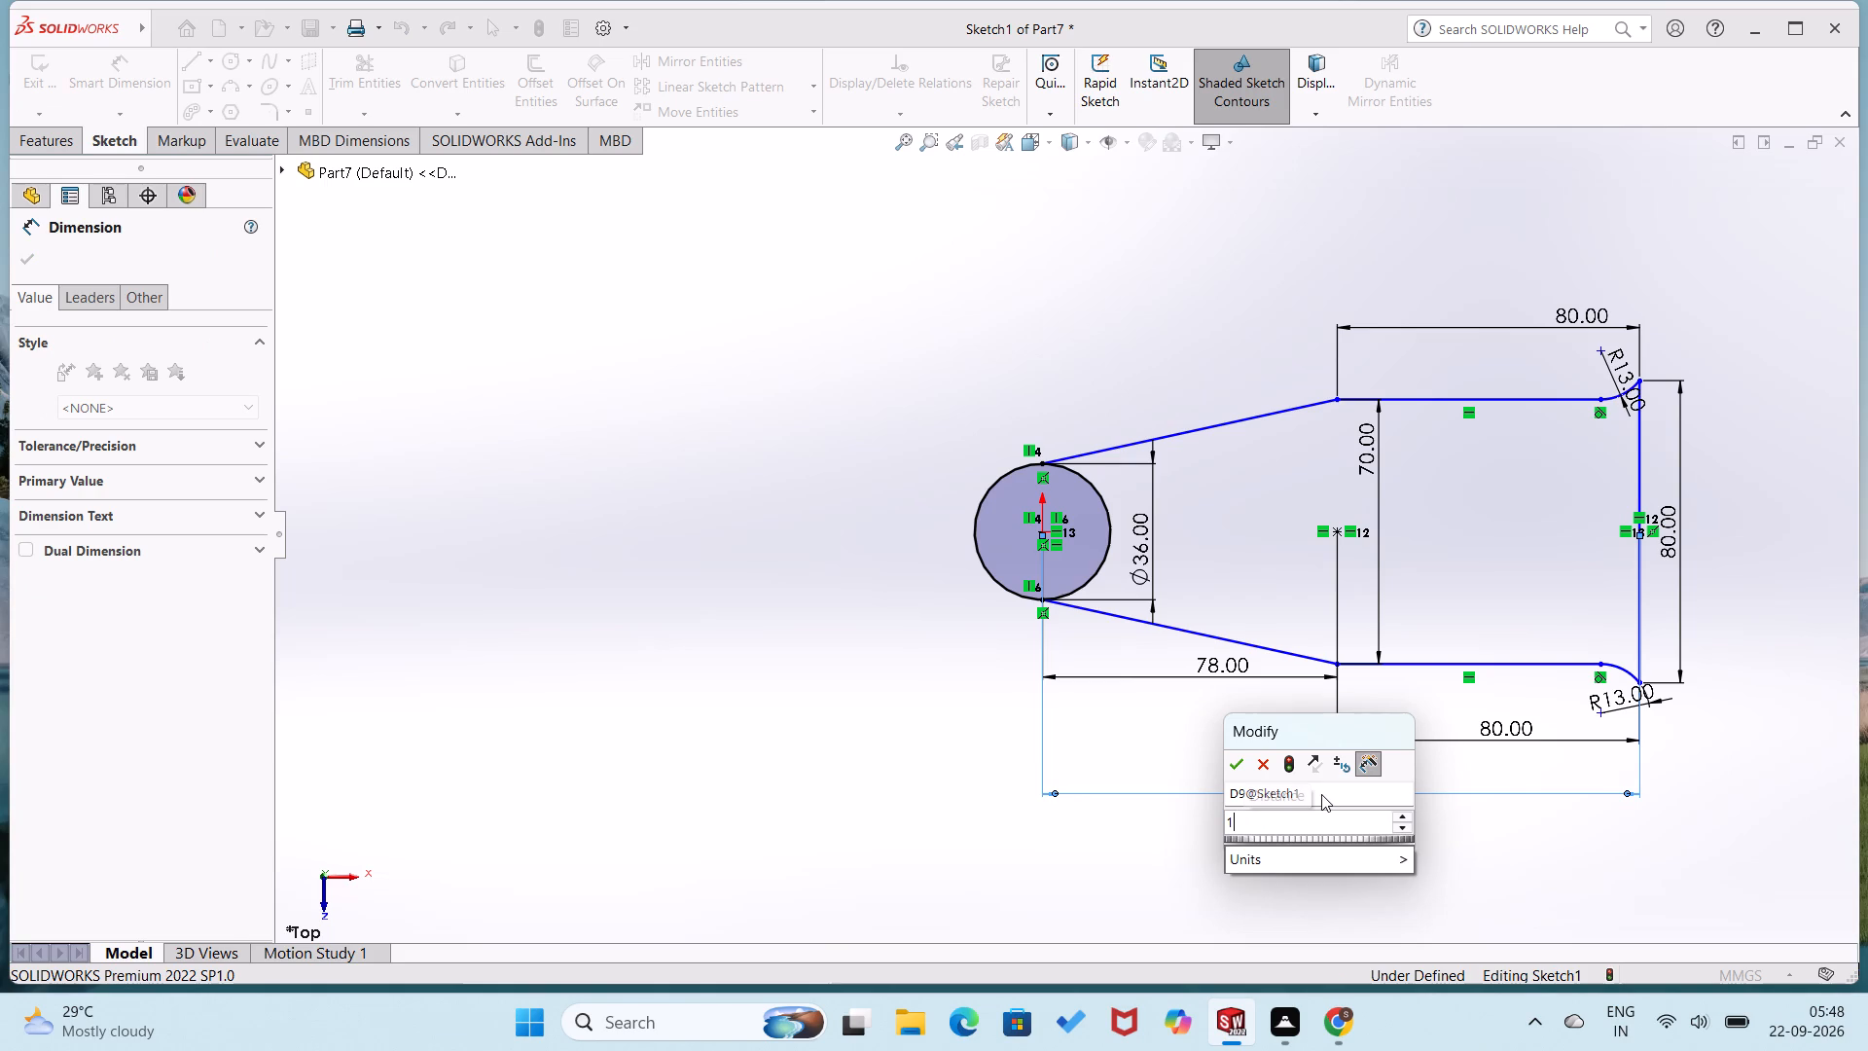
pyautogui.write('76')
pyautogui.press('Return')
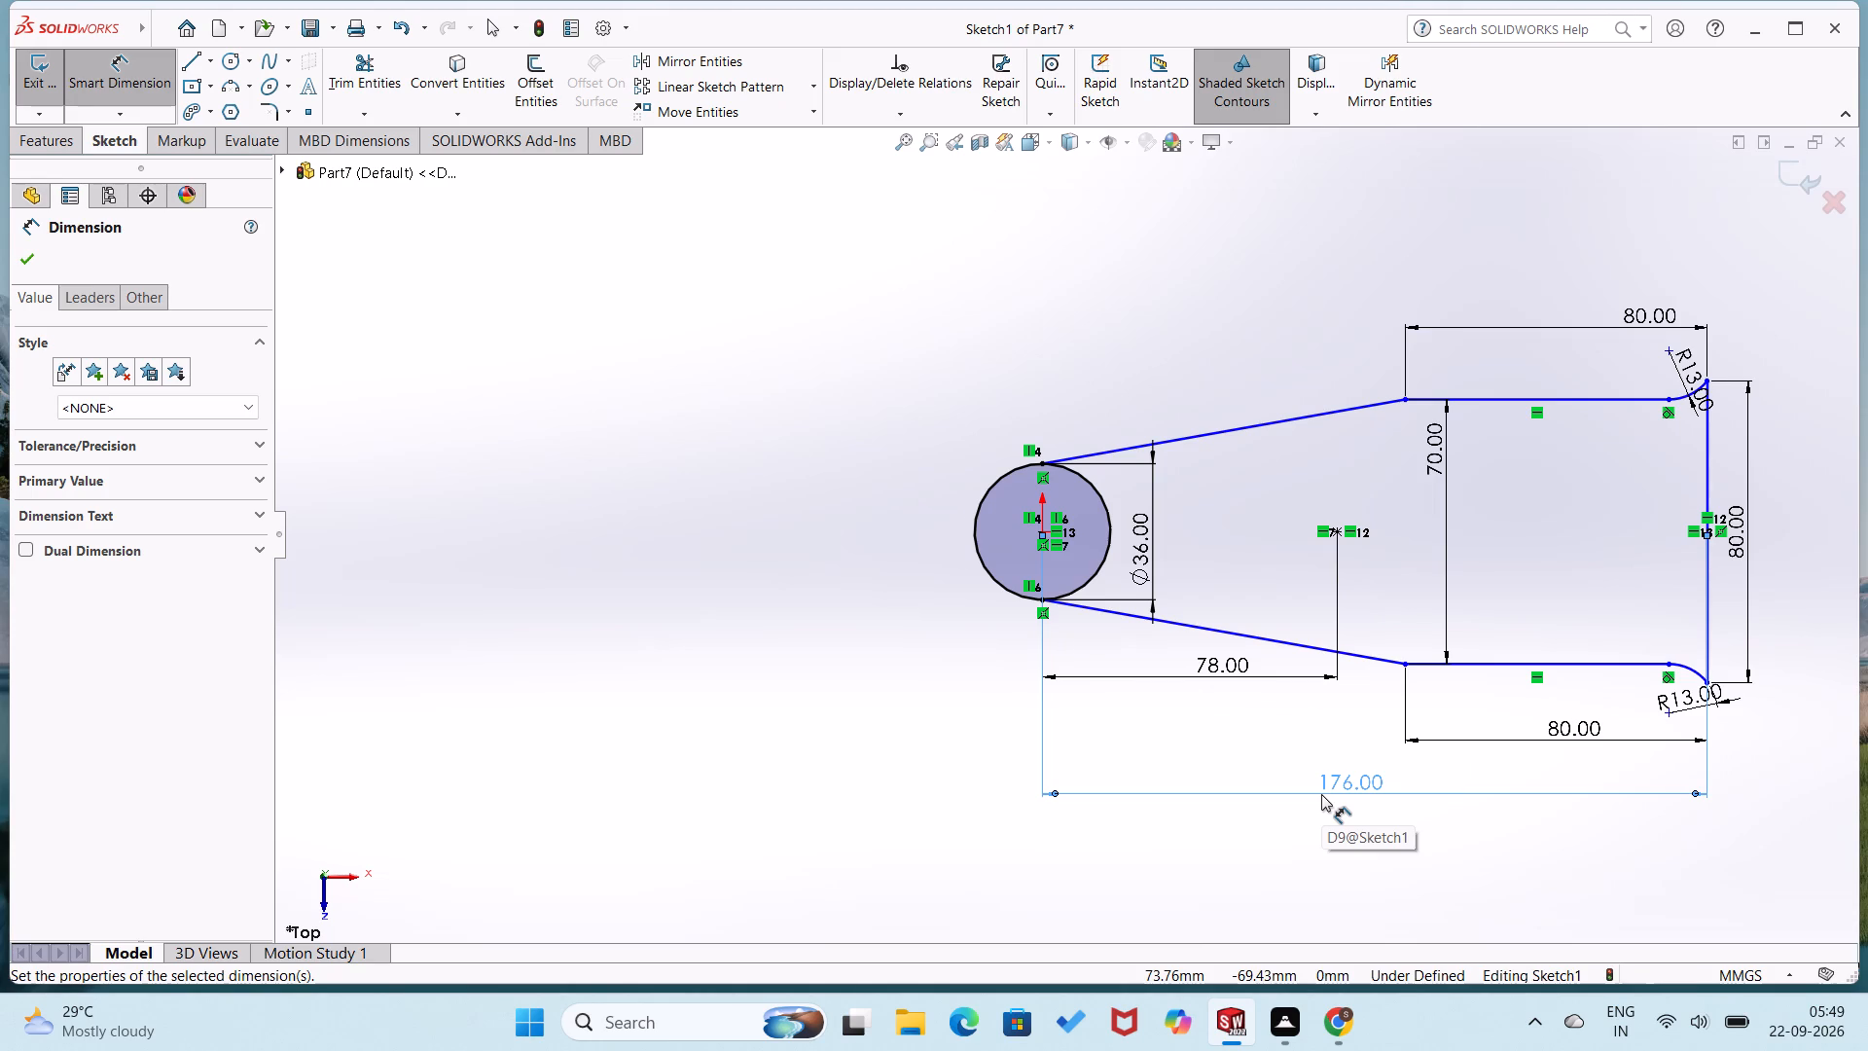
# Delete the 78 mm dimension that runs from the circle's centre to the leftover midpoint.
pyautogui.click(1234, 666)
pyautogui.press('Delete')
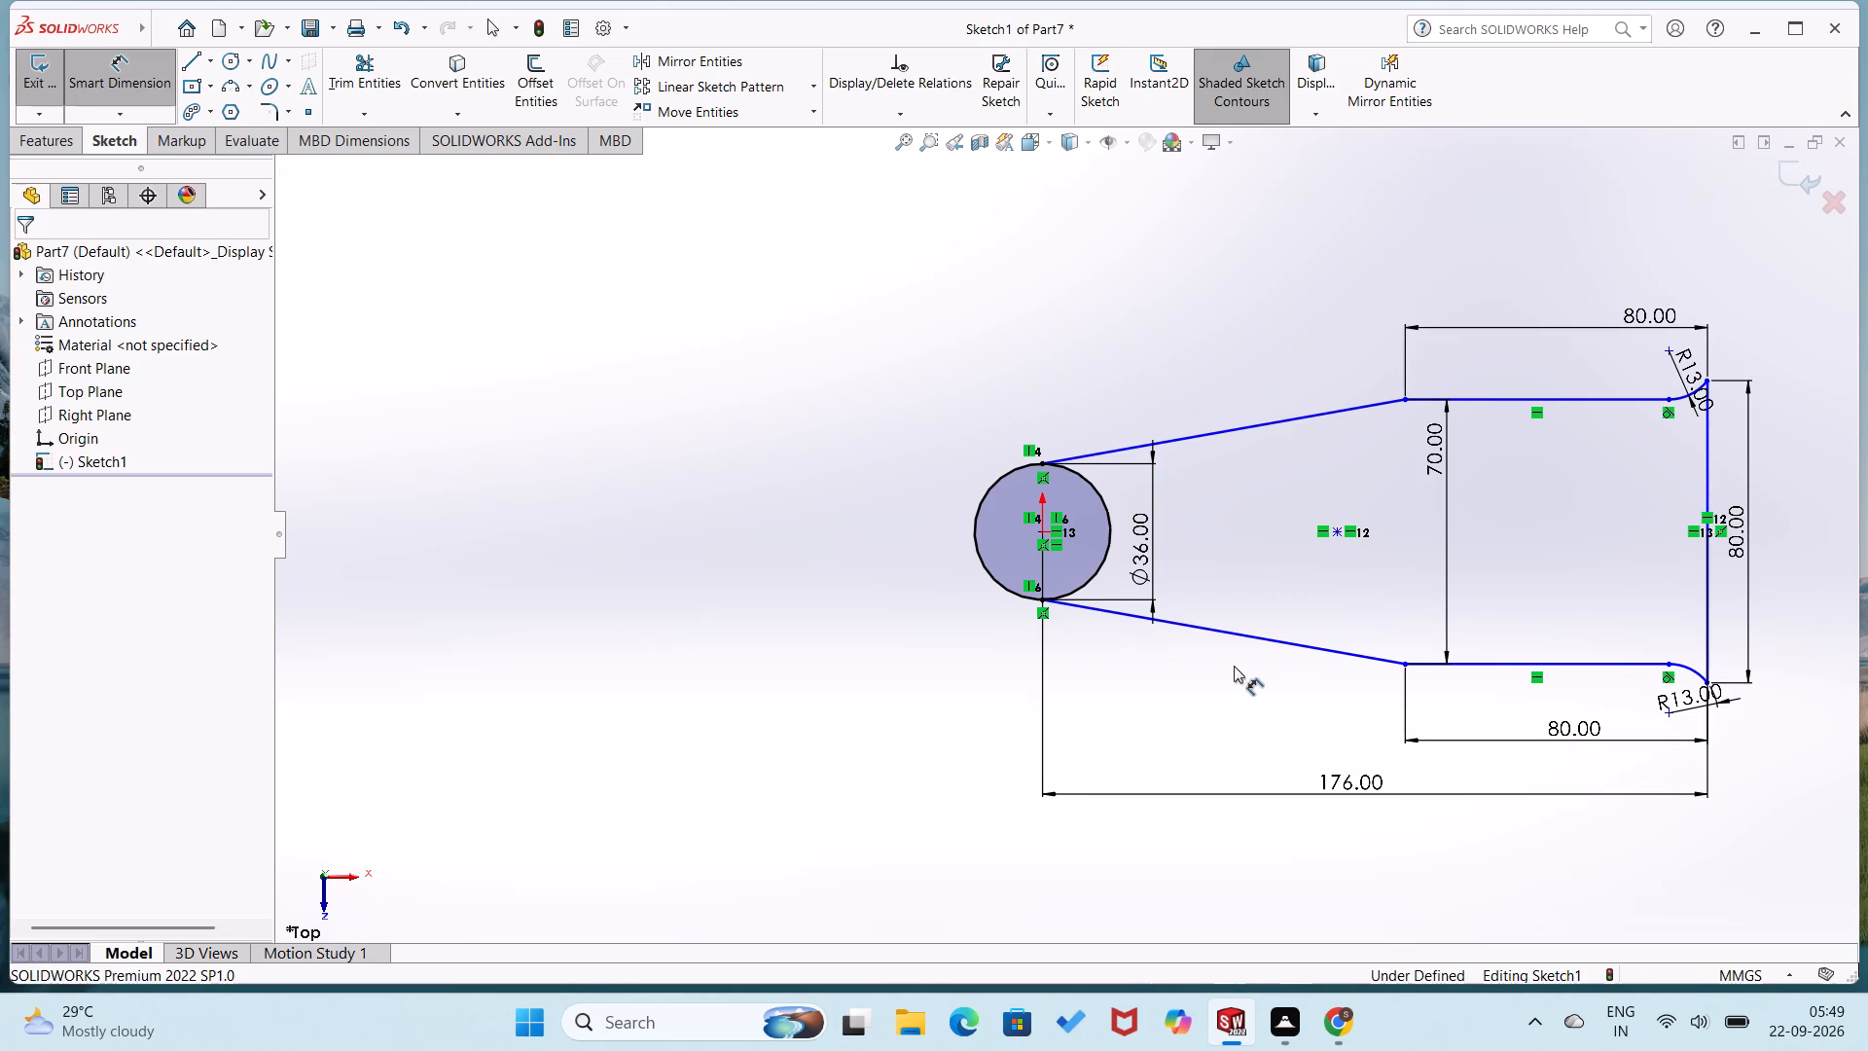
pyautogui.press('Home')
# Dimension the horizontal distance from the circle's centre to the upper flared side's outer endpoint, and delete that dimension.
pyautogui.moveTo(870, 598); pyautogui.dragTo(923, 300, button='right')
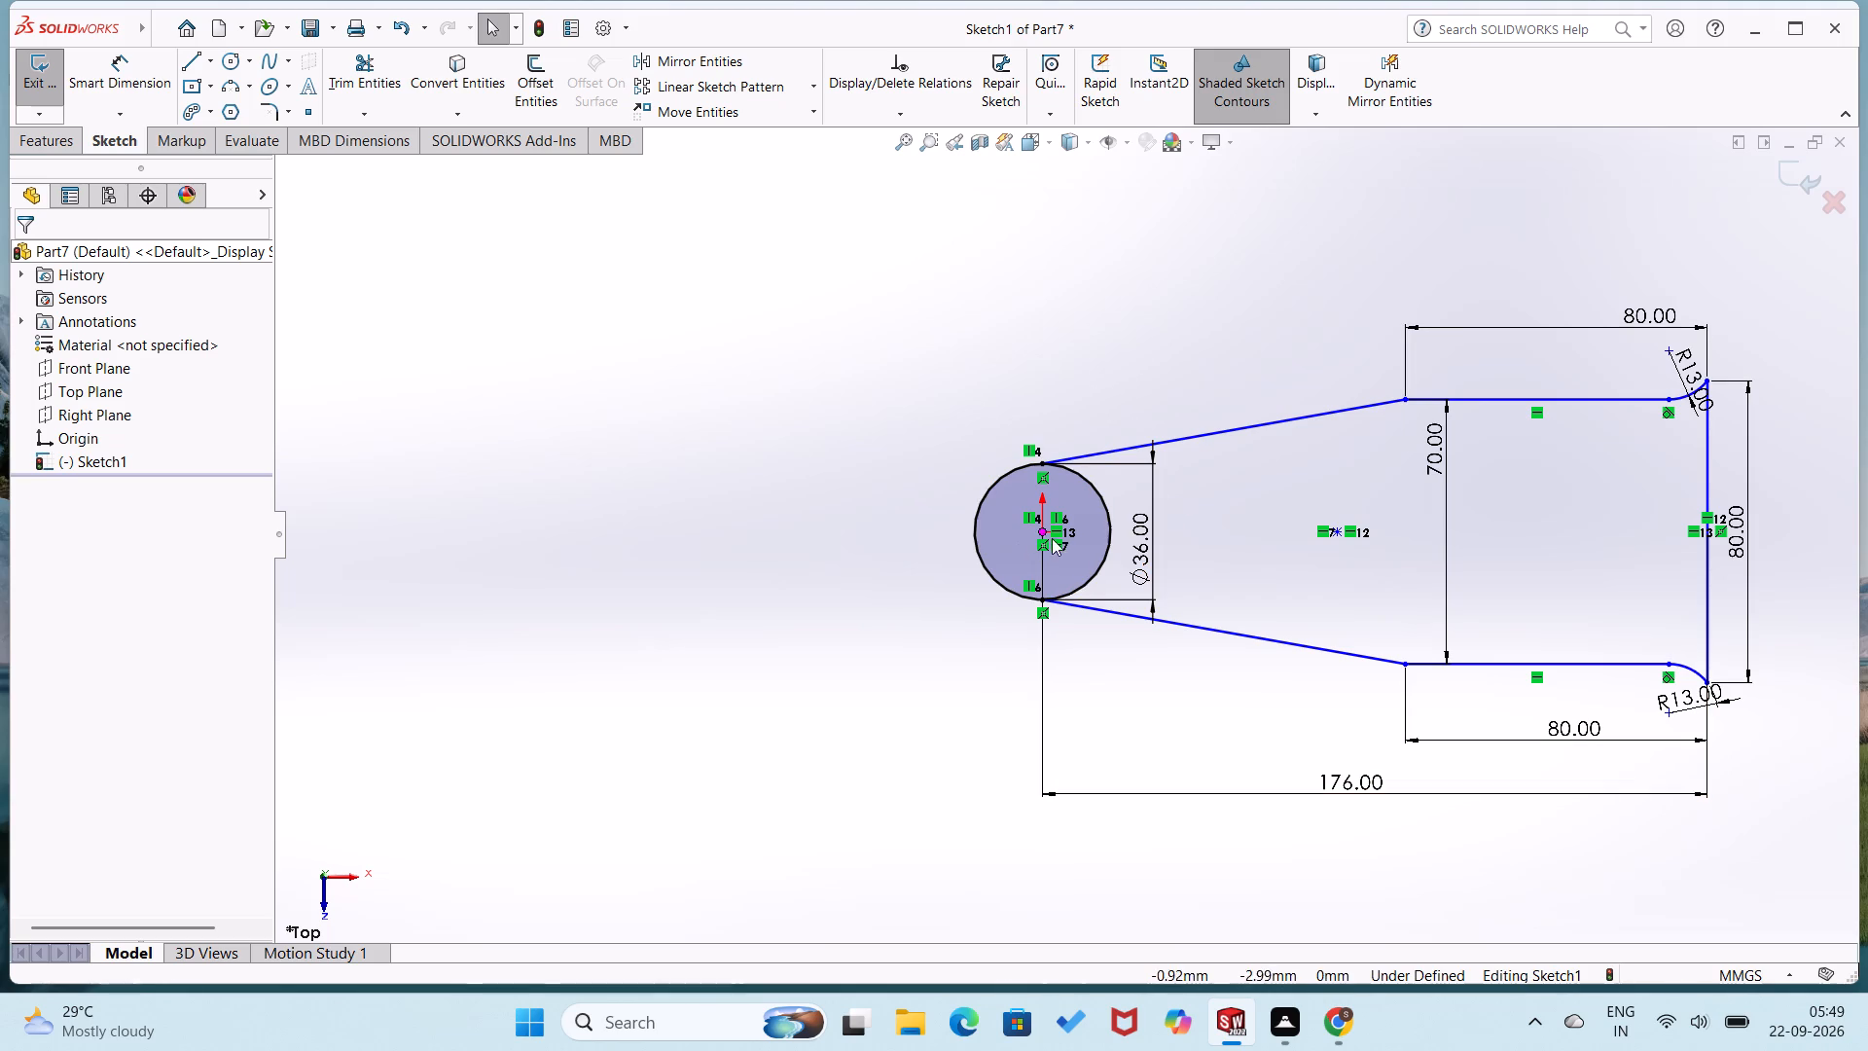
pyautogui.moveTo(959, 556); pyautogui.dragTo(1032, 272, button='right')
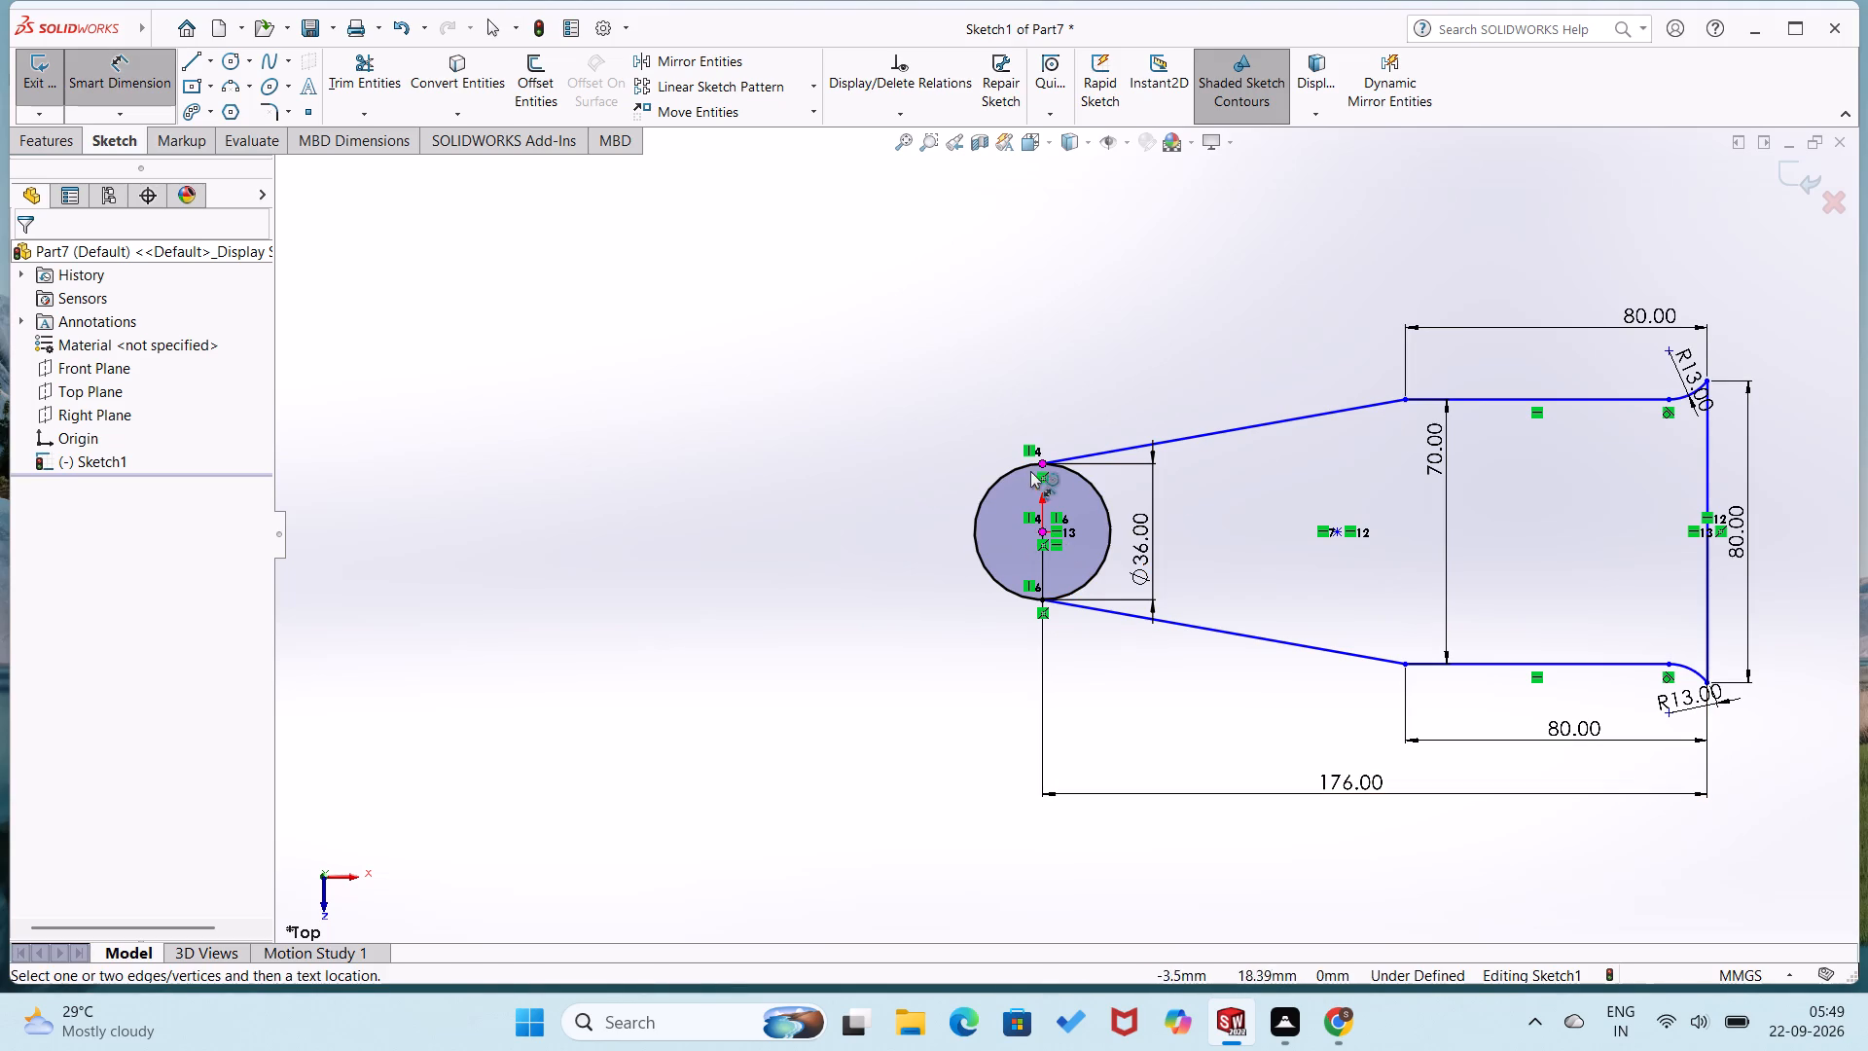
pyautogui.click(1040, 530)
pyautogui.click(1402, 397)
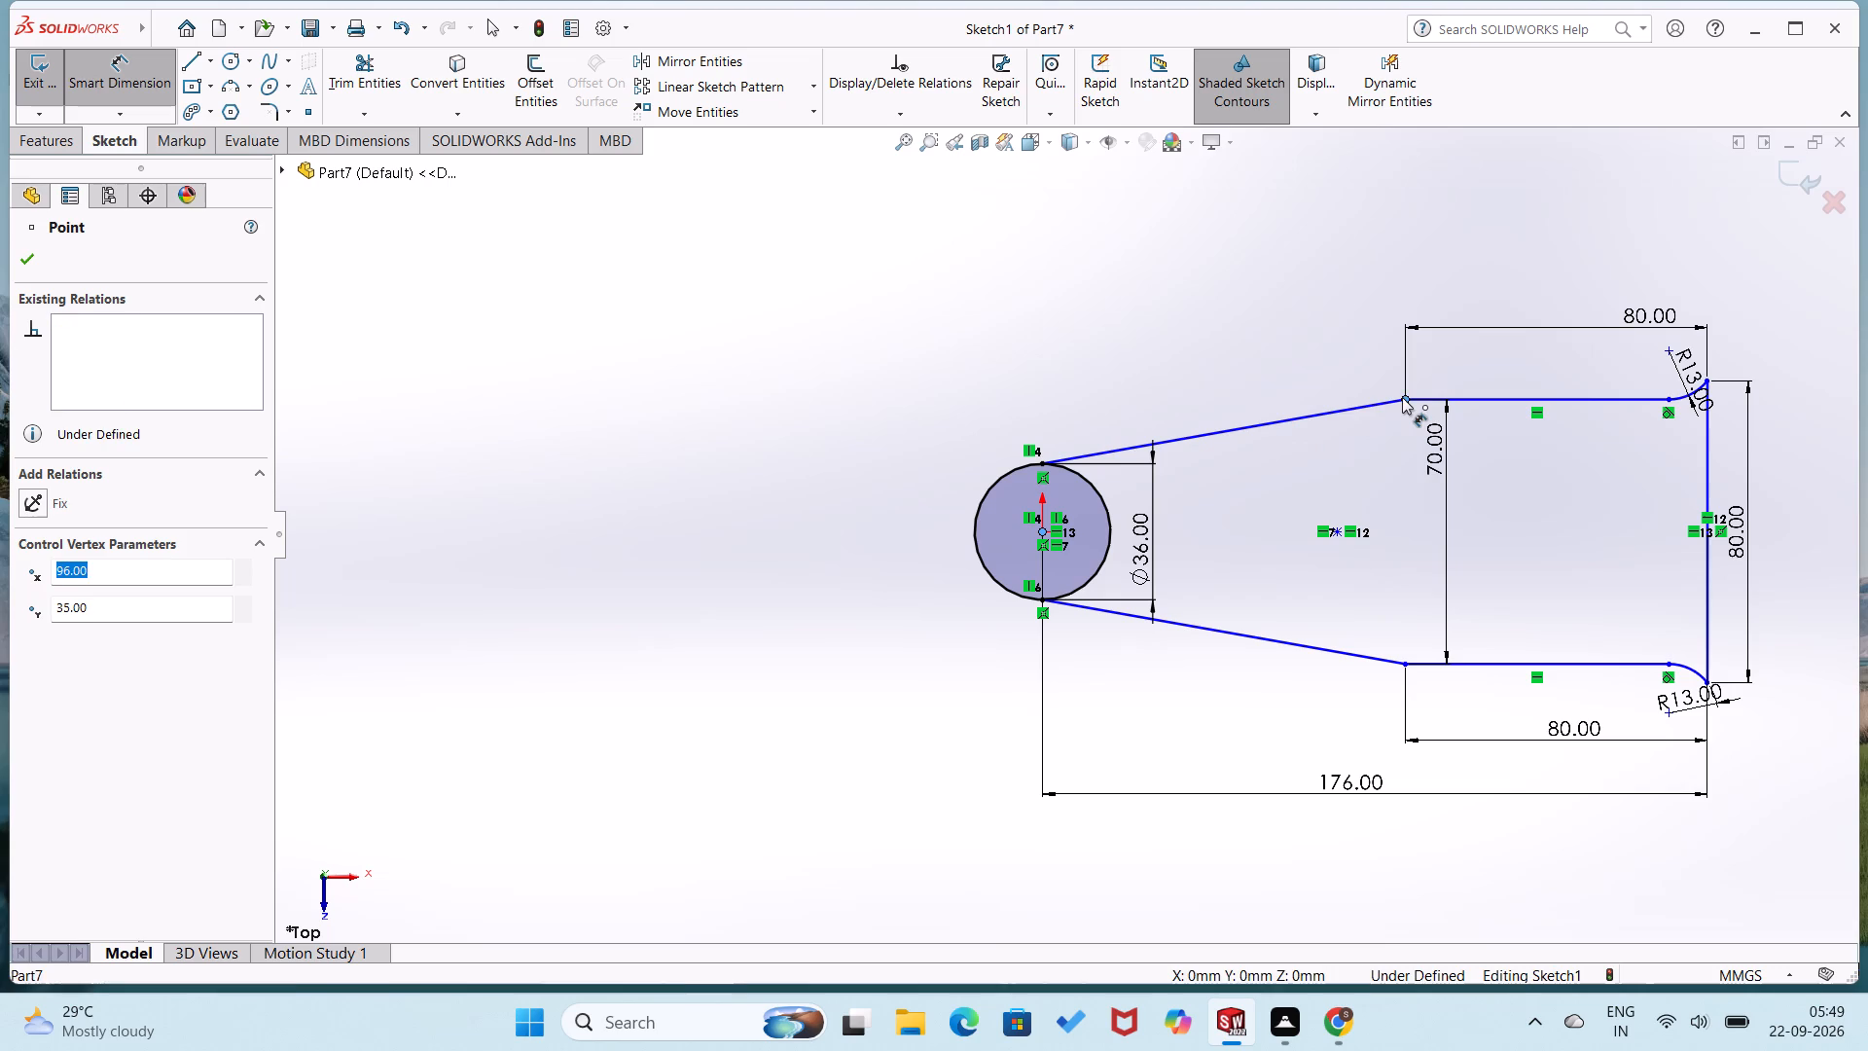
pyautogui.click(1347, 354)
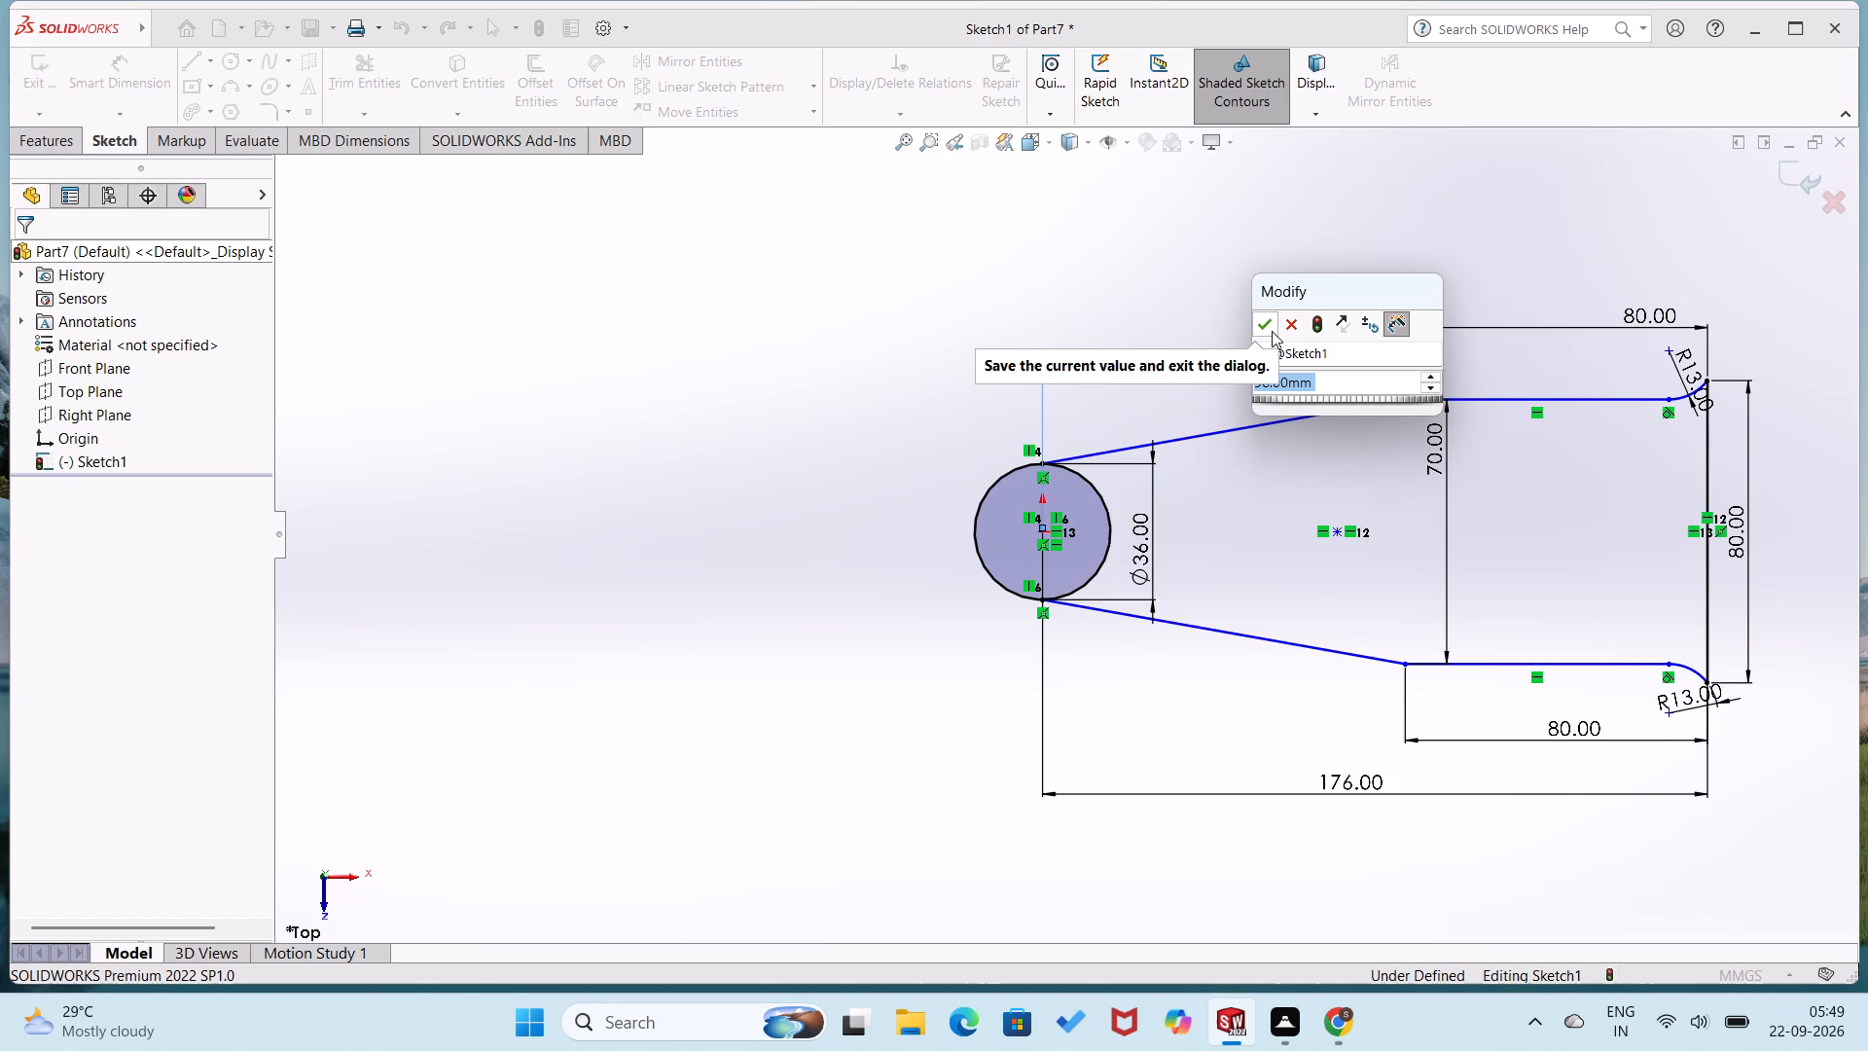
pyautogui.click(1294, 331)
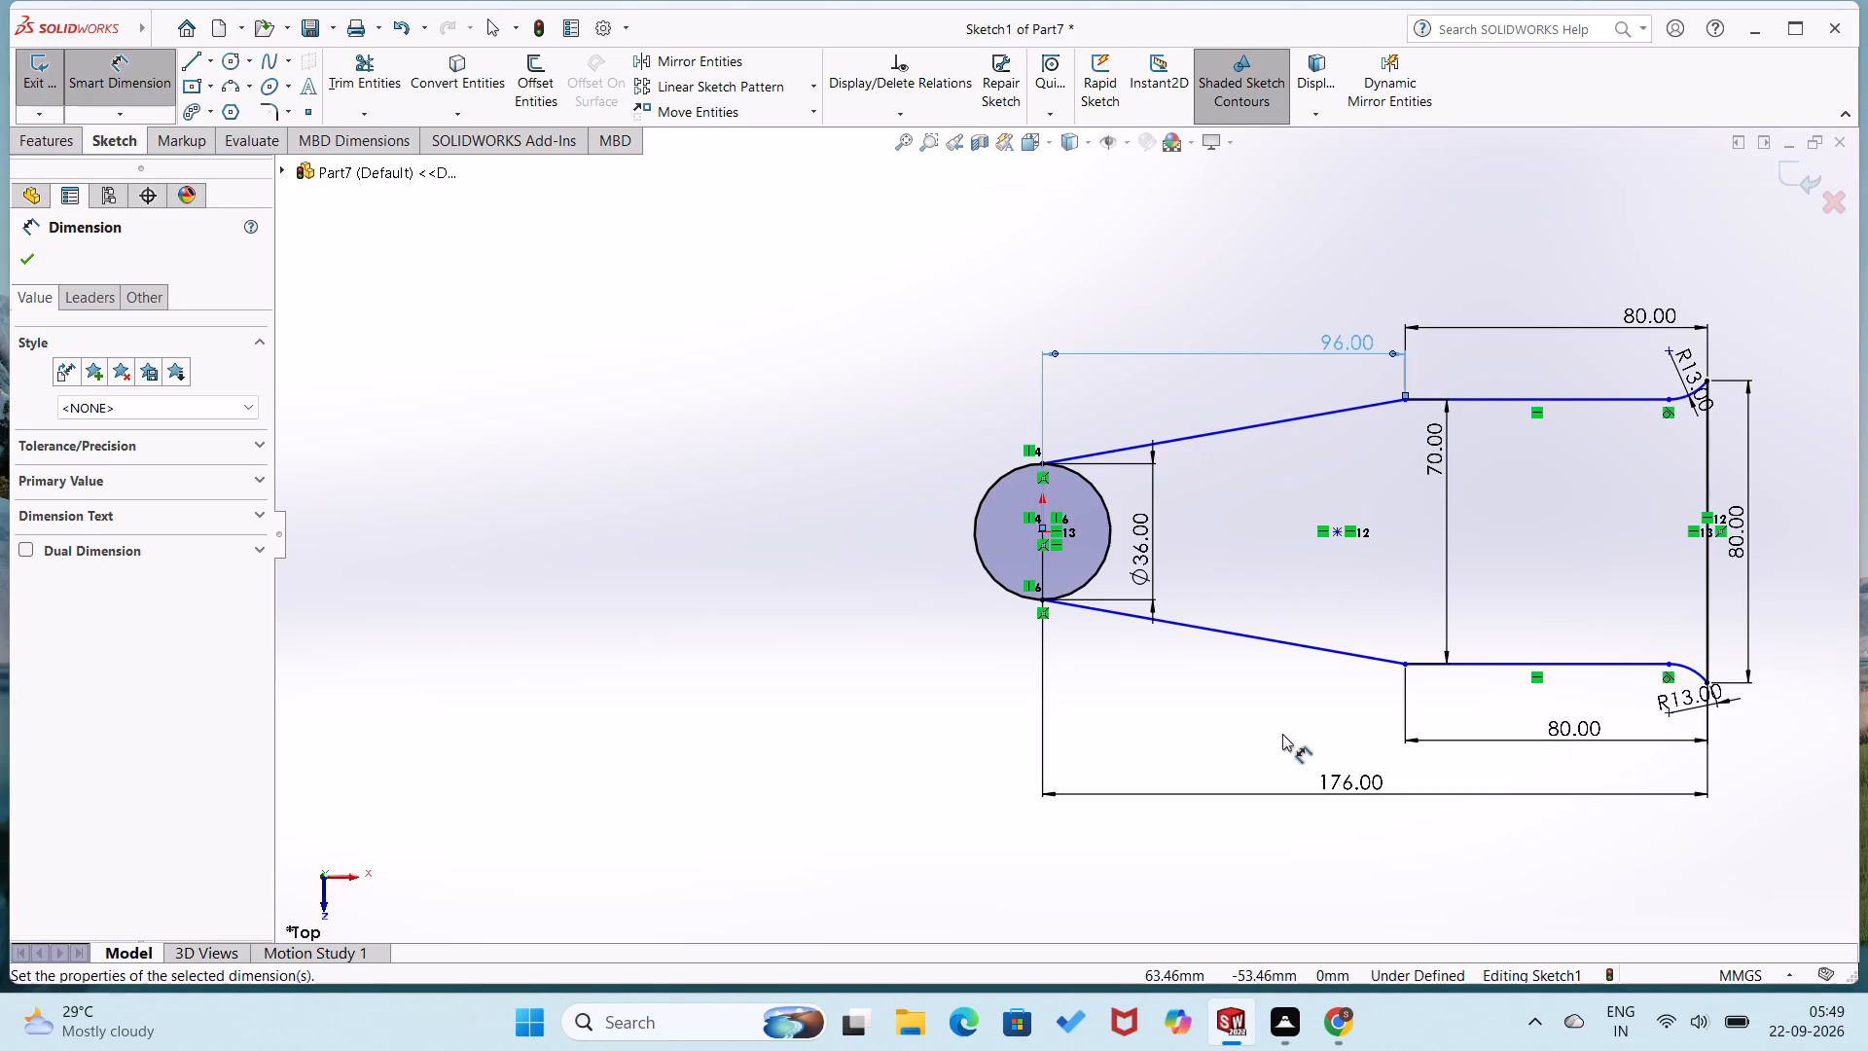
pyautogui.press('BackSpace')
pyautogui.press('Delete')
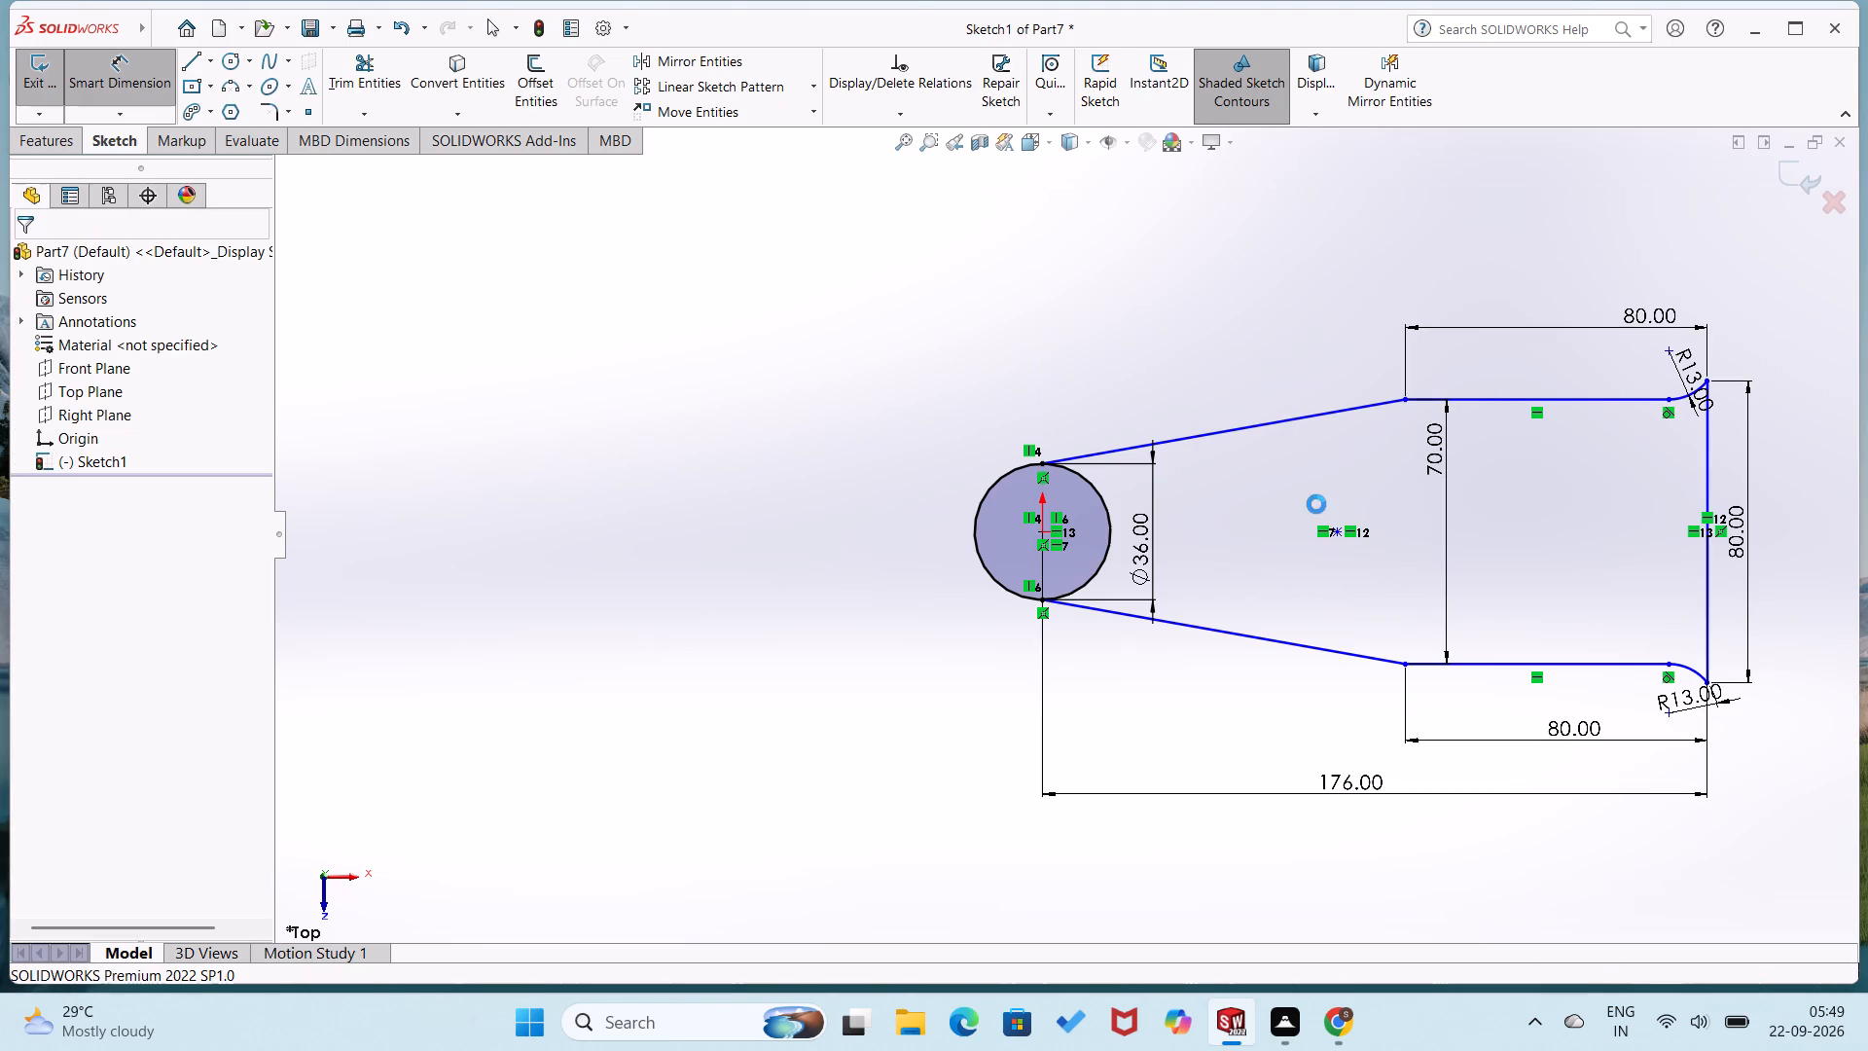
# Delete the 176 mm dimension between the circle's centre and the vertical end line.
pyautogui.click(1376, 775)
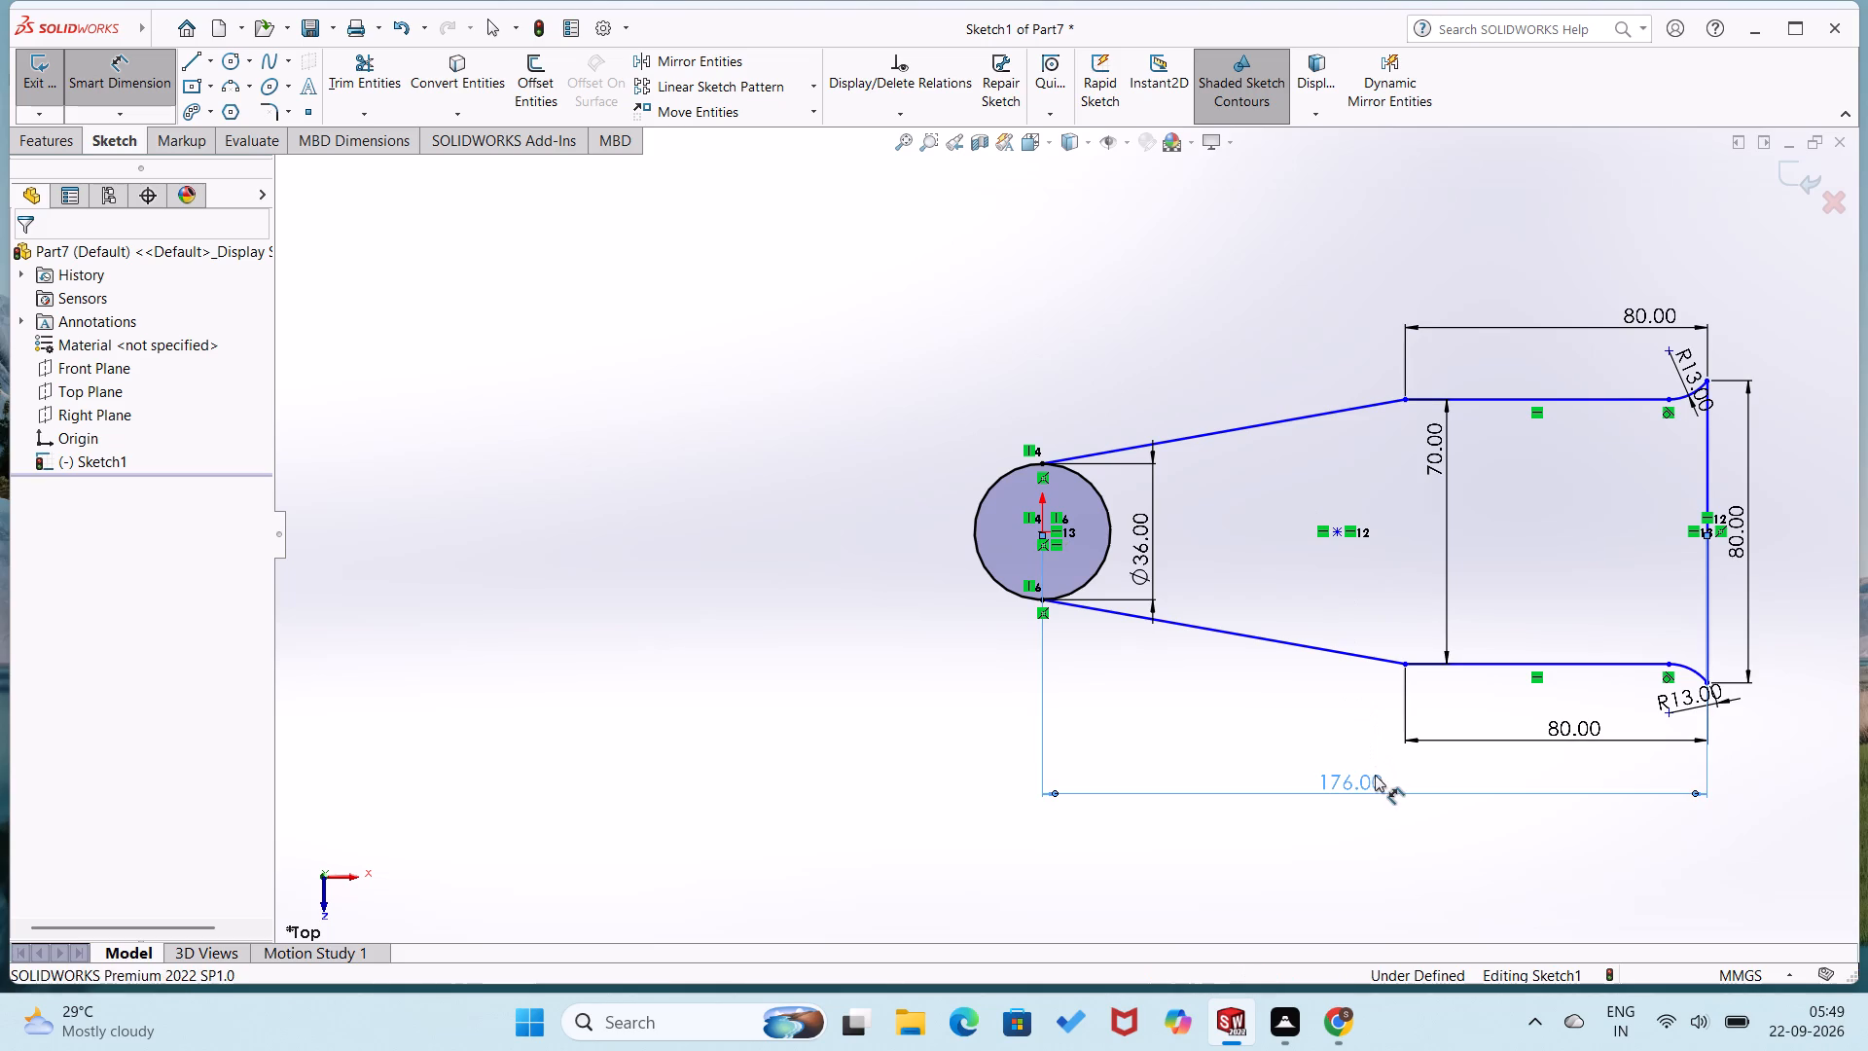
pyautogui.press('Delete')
# Dimension the horizontal distance from the circle's centre to the vertical end line as 158 mm.
pyautogui.rightClick(1073, 827)
pyautogui.click(992, 683)
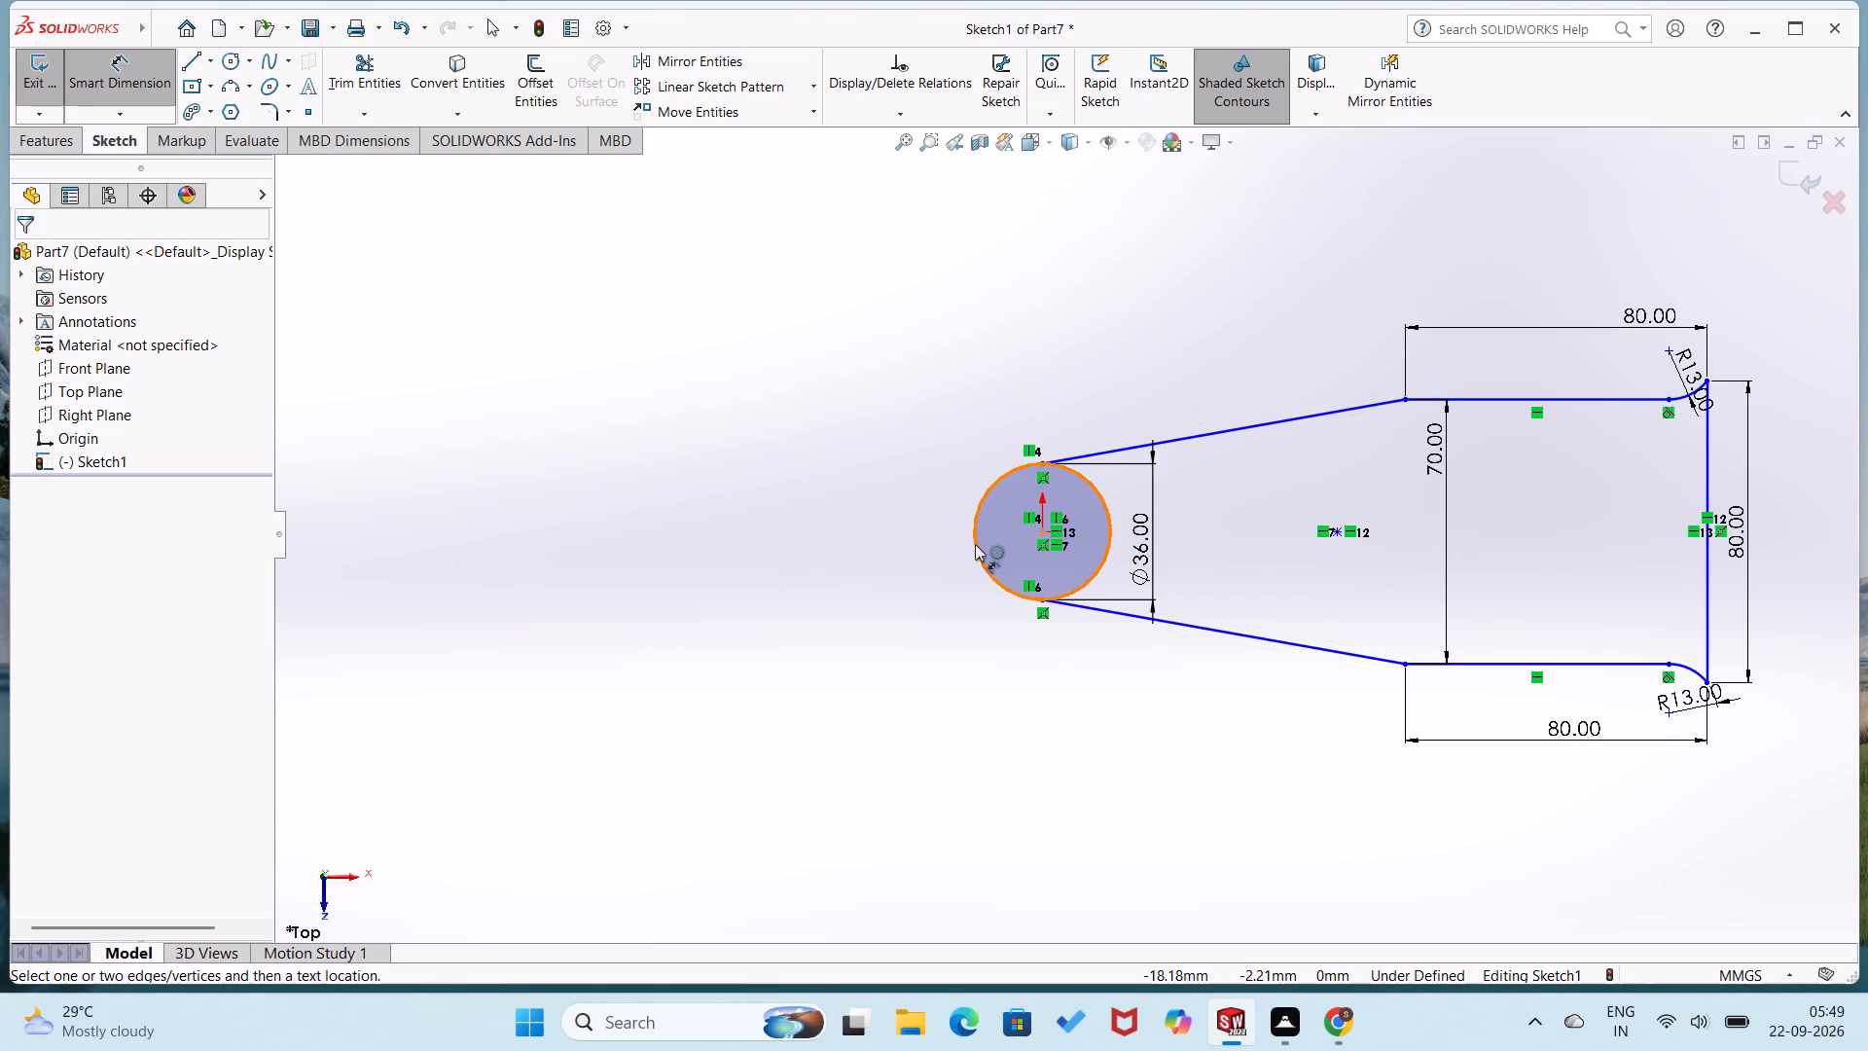
pyautogui.click(1705, 527)
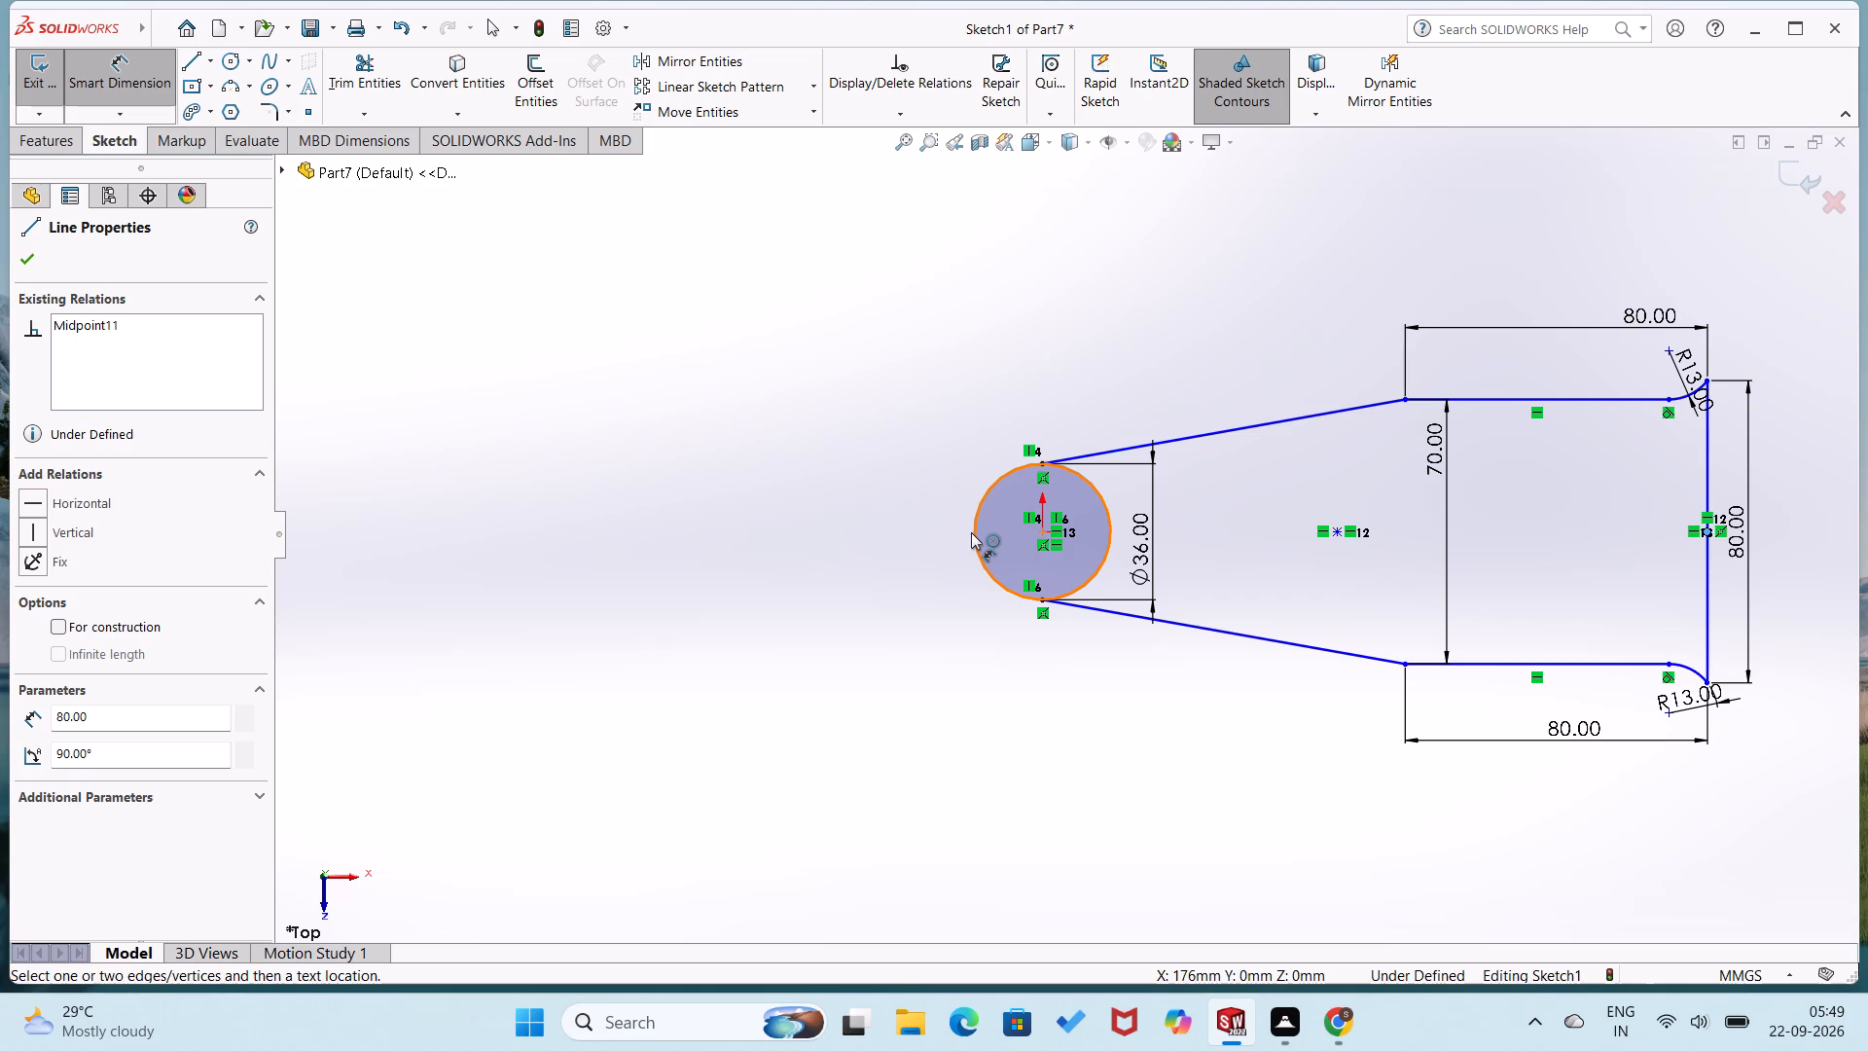
pyautogui.click(1040, 527)
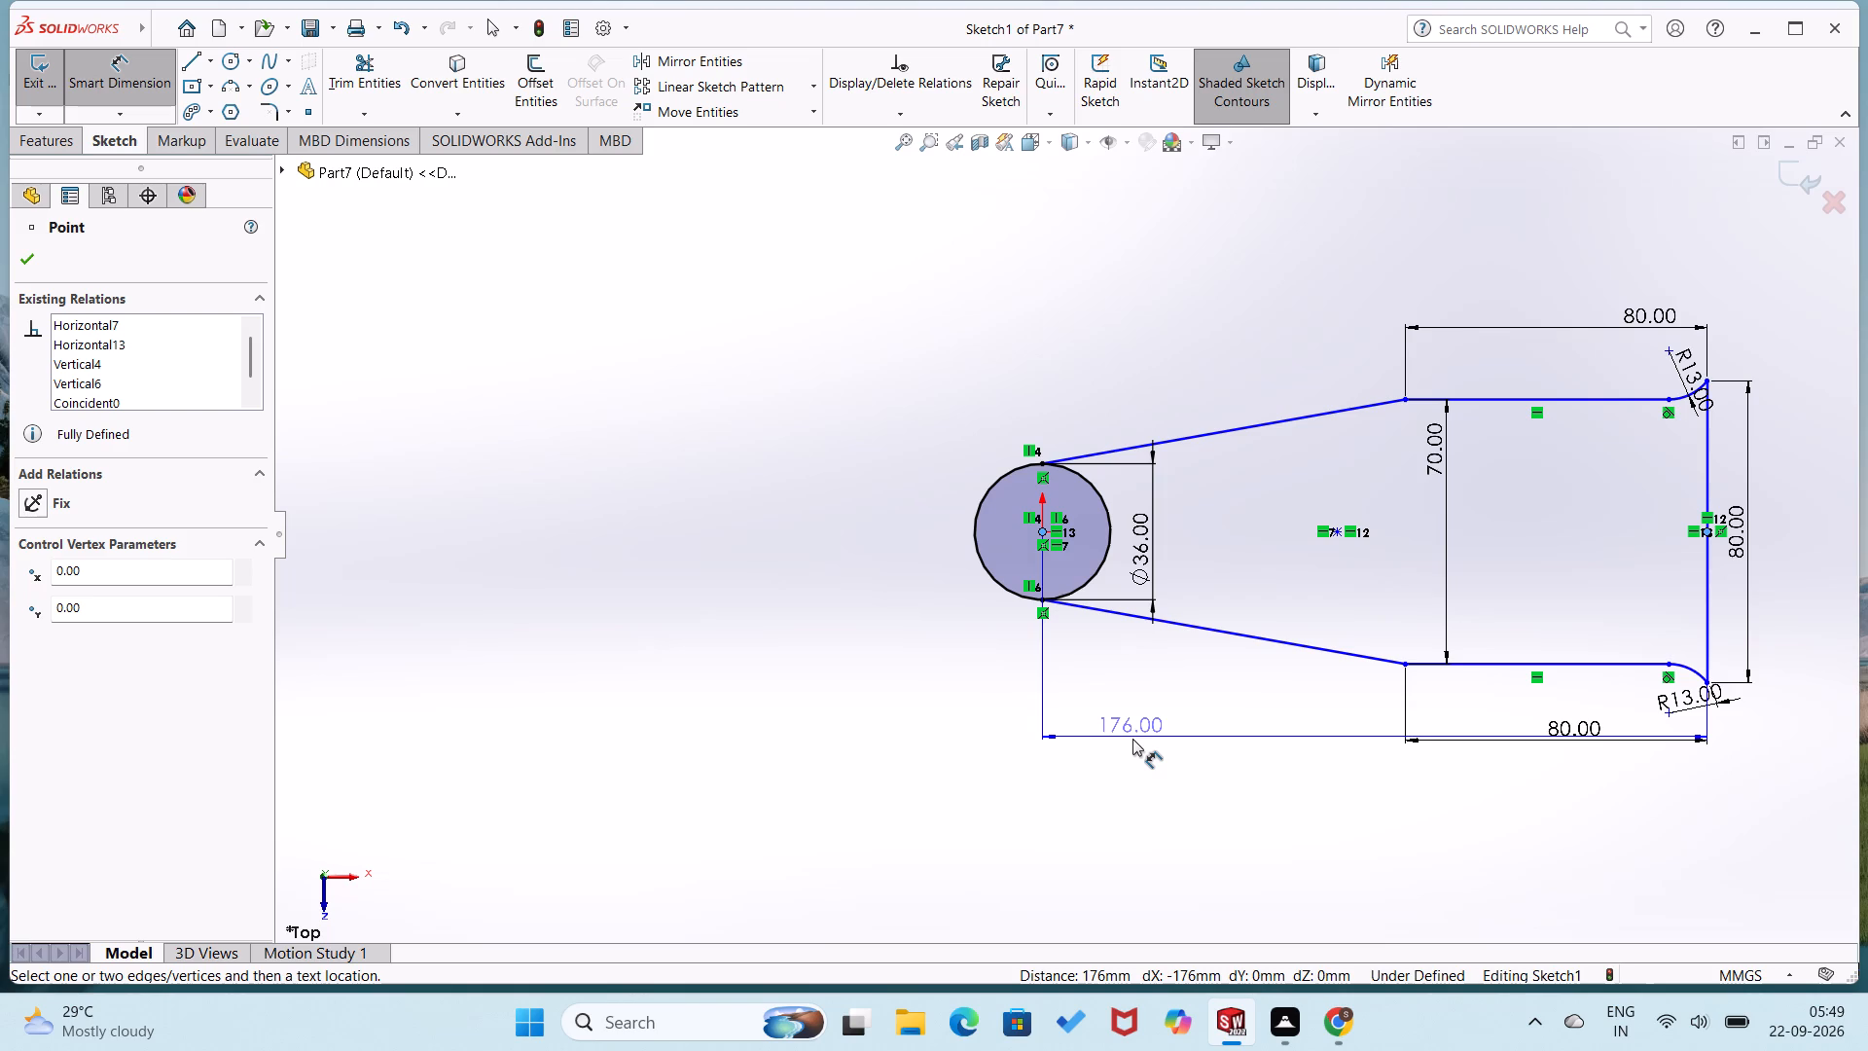
pyautogui.click(1214, 766)
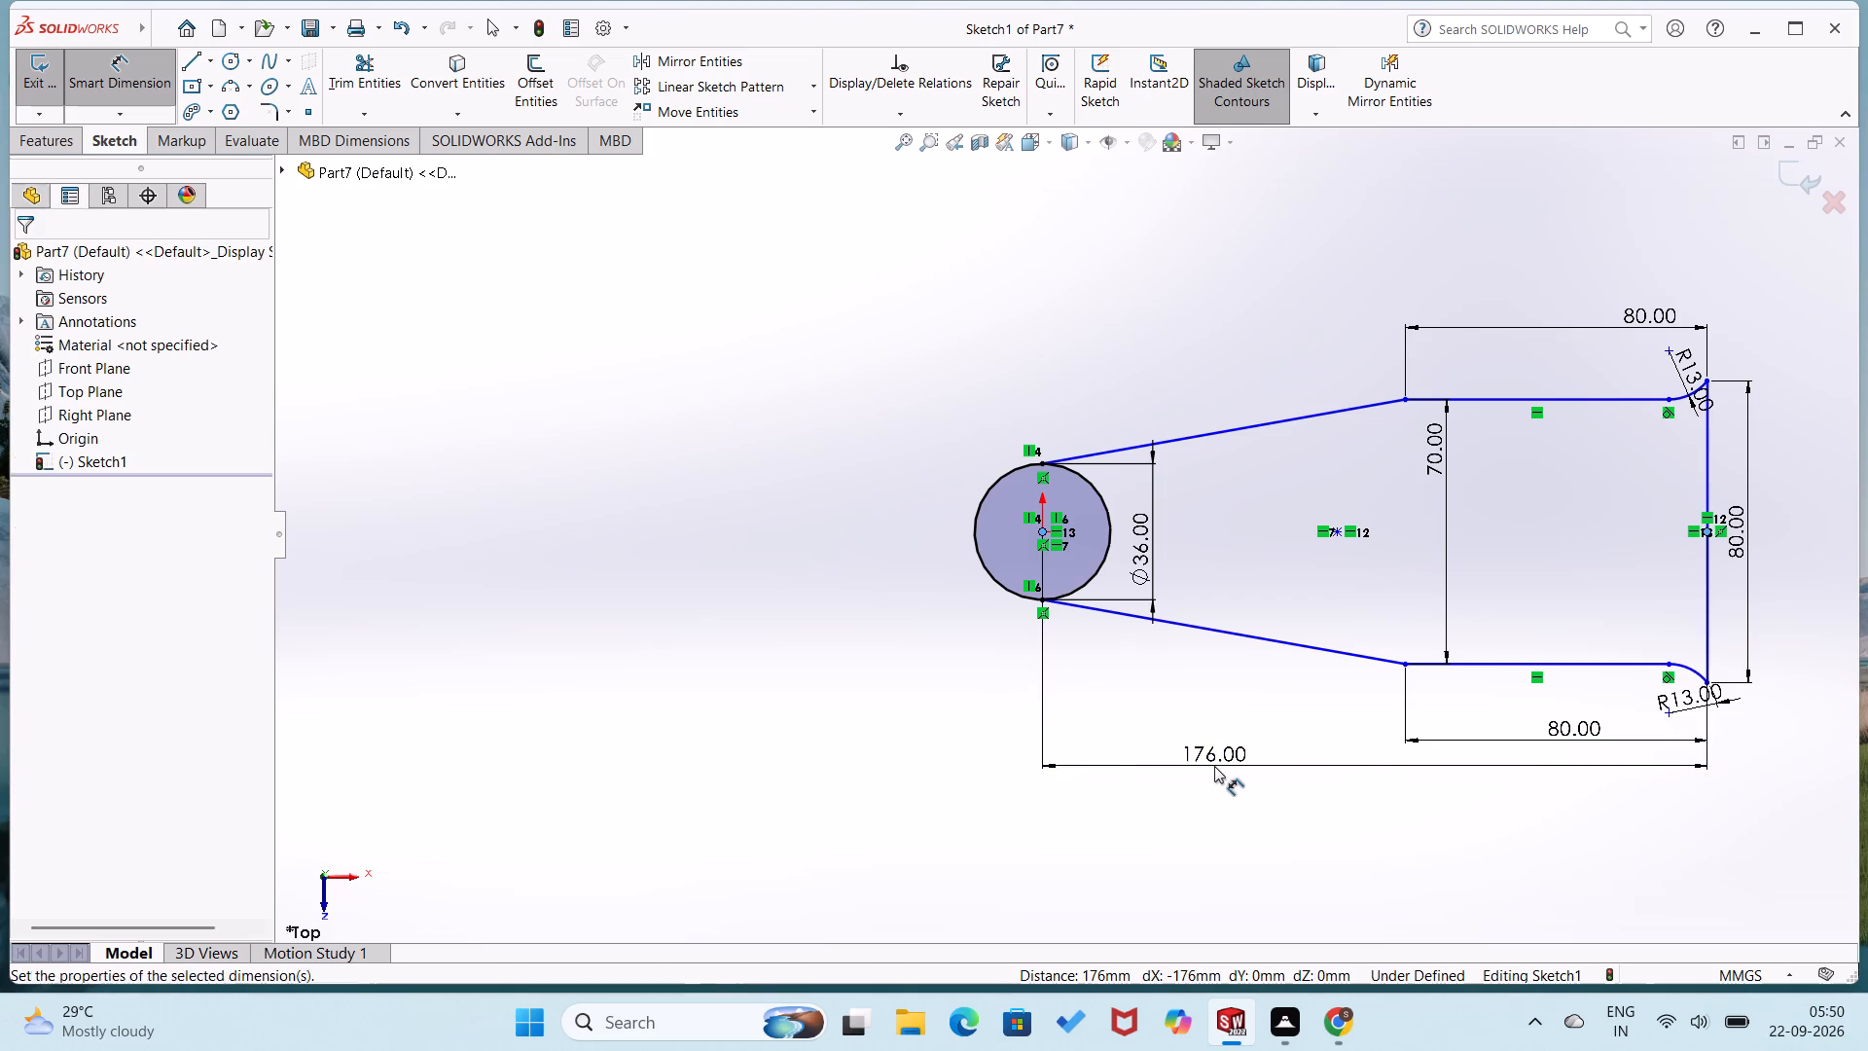
pyautogui.write('158')
pyautogui.press('Return')
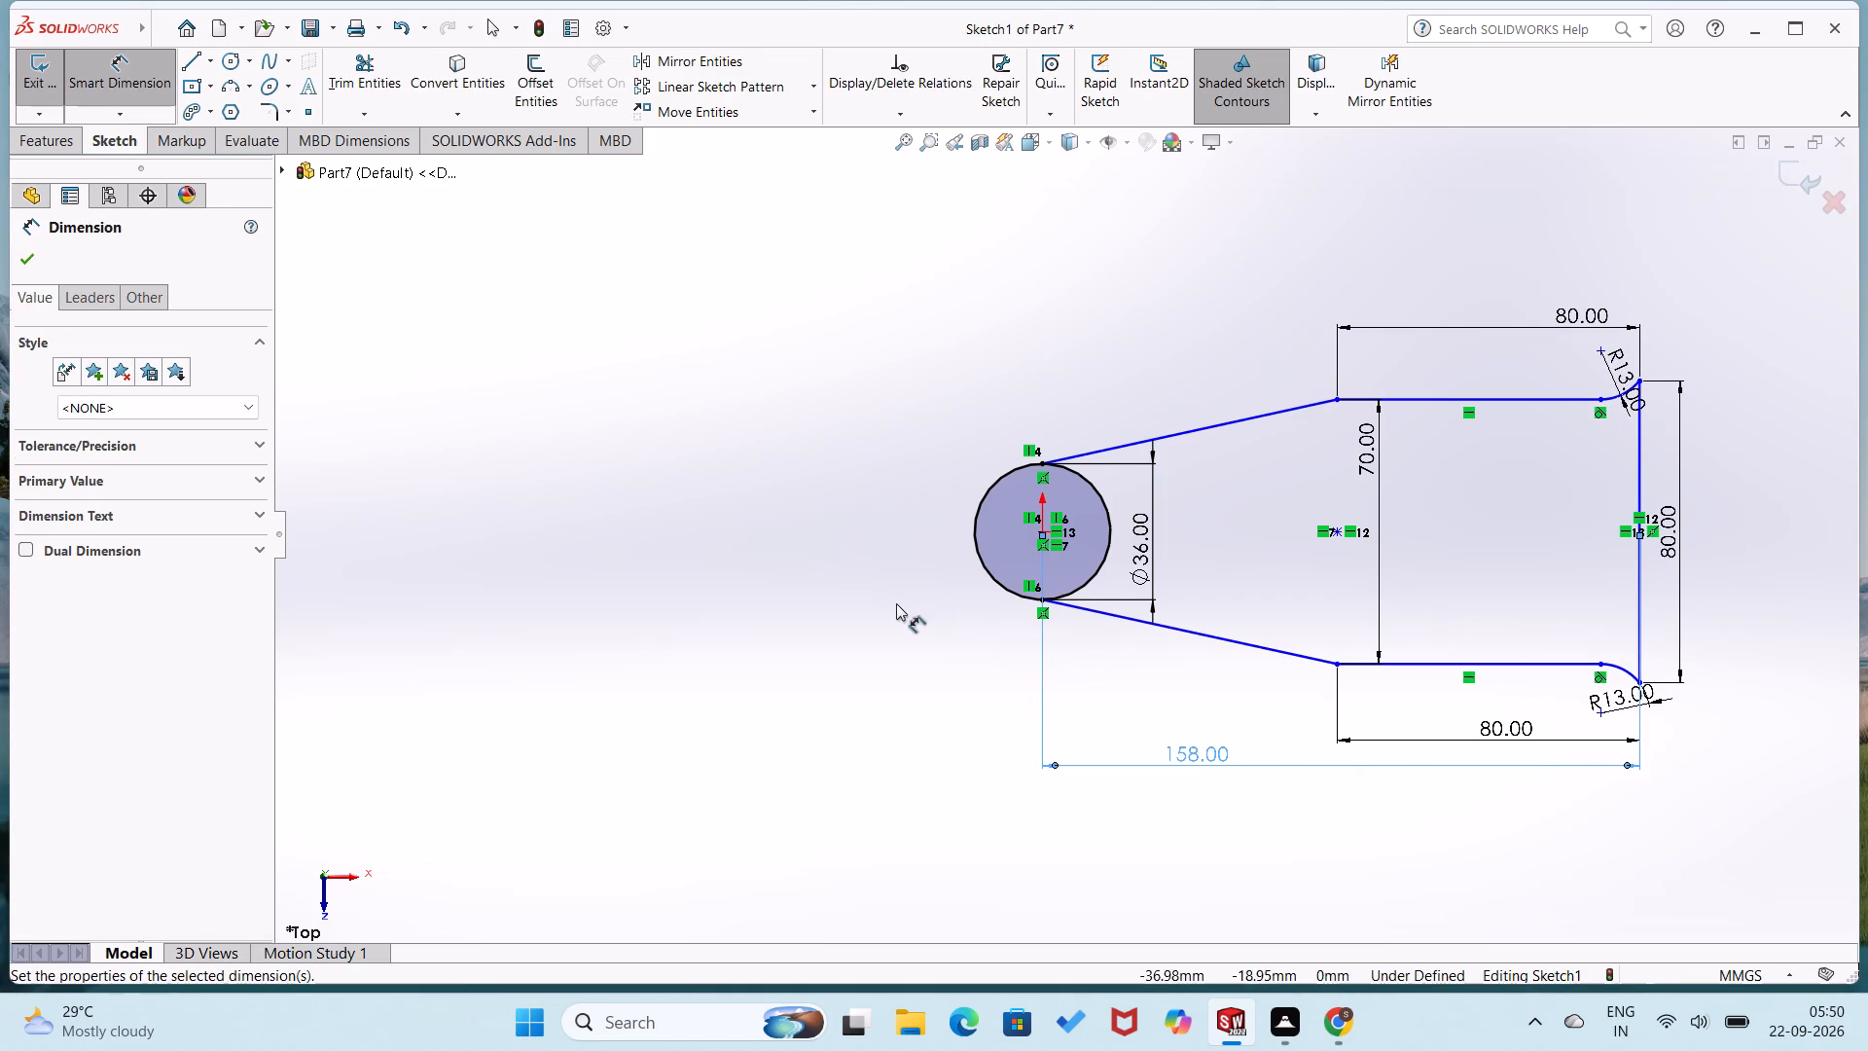
pyautogui.moveTo(894, 604); pyautogui.dragTo(900, 415, button='right')
pyautogui.click(896, 558)
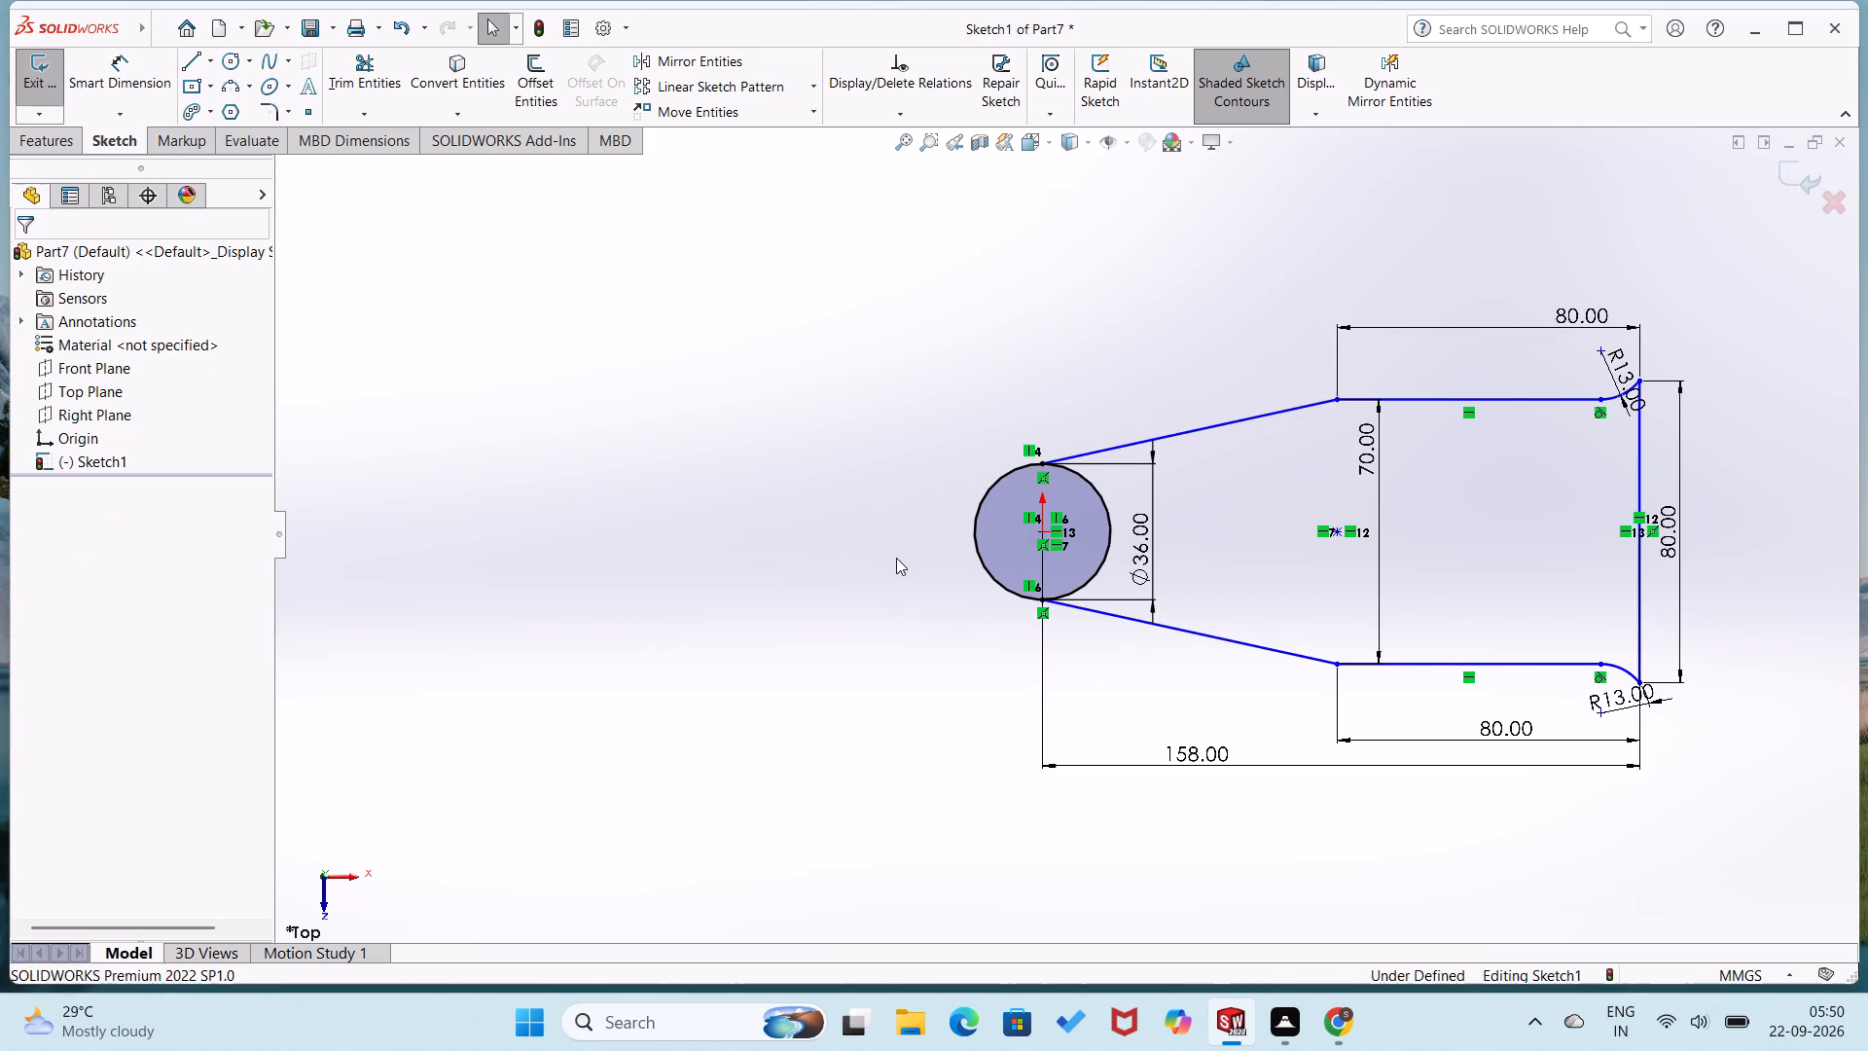
# Dimension the horizontal distance from the circle's centre to the upper flared side's outer endpoint as 78 mm.
pyautogui.moveTo(862, 605); pyautogui.dragTo(904, 362, button='right')
pyautogui.click(1040, 532)
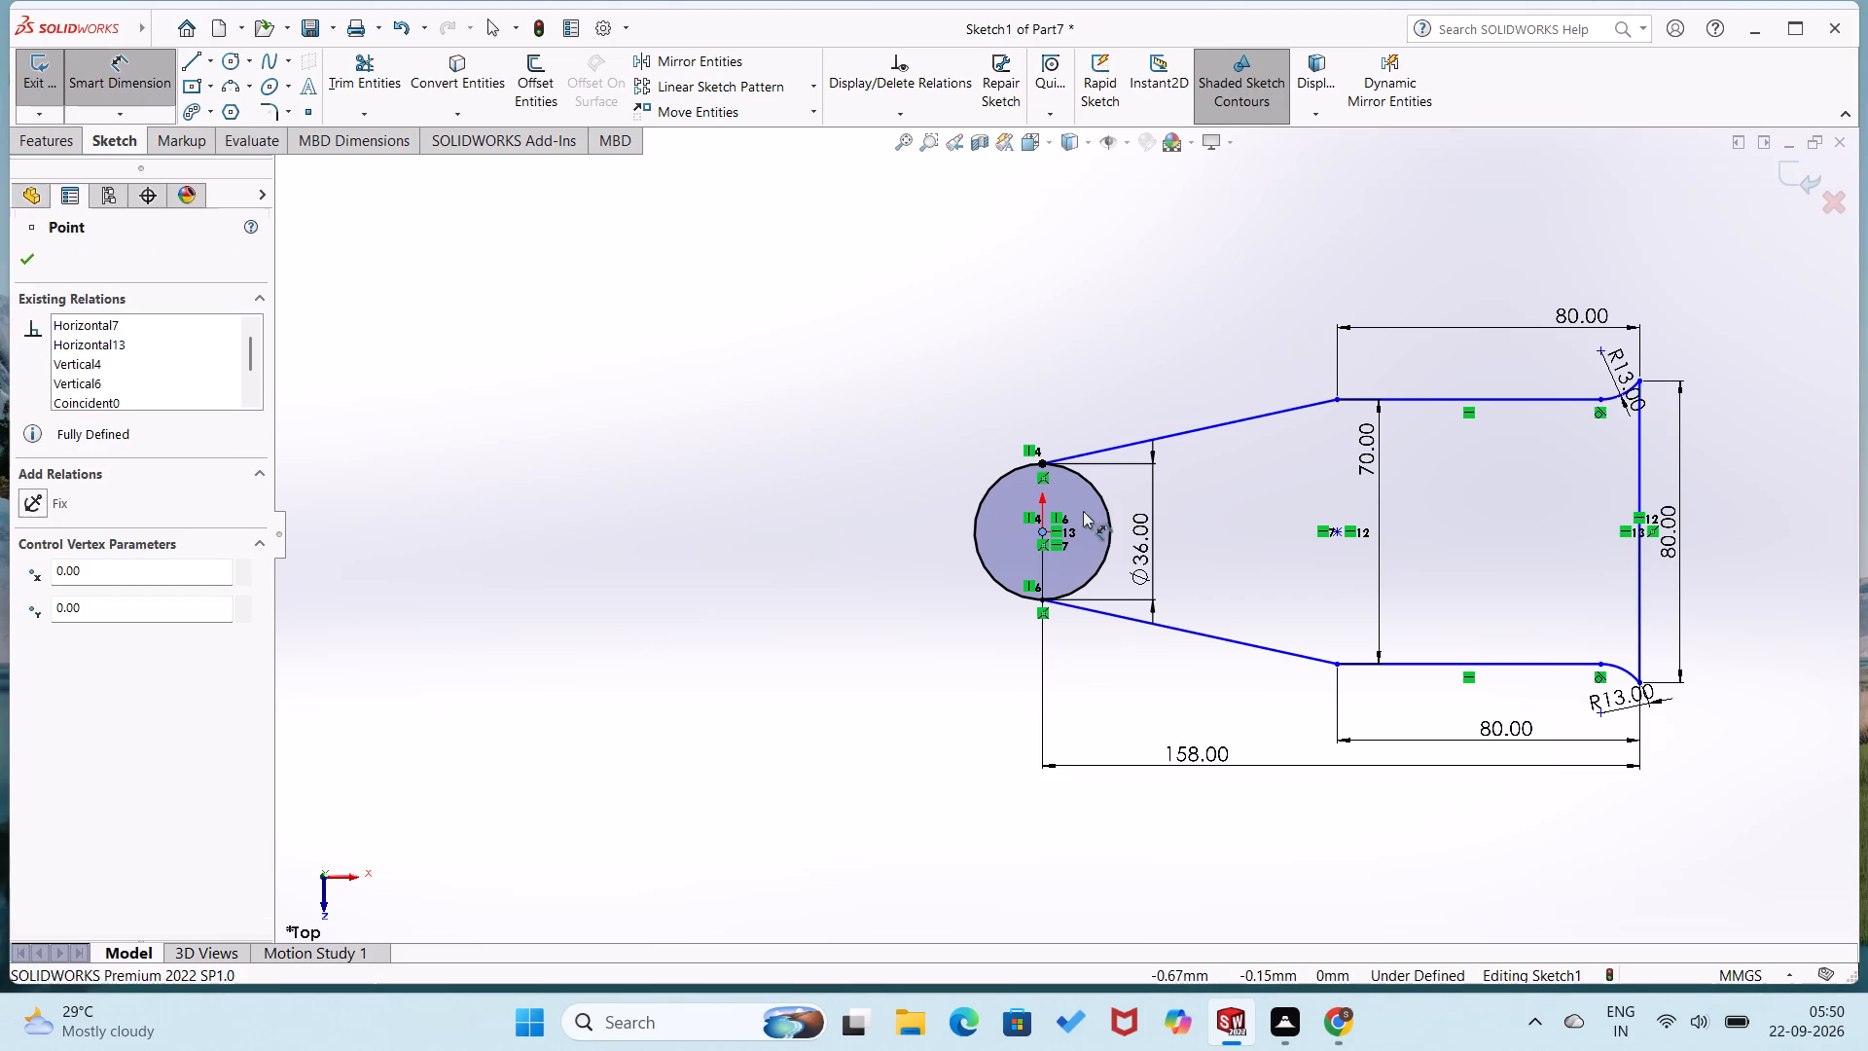
pyautogui.click(1339, 398)
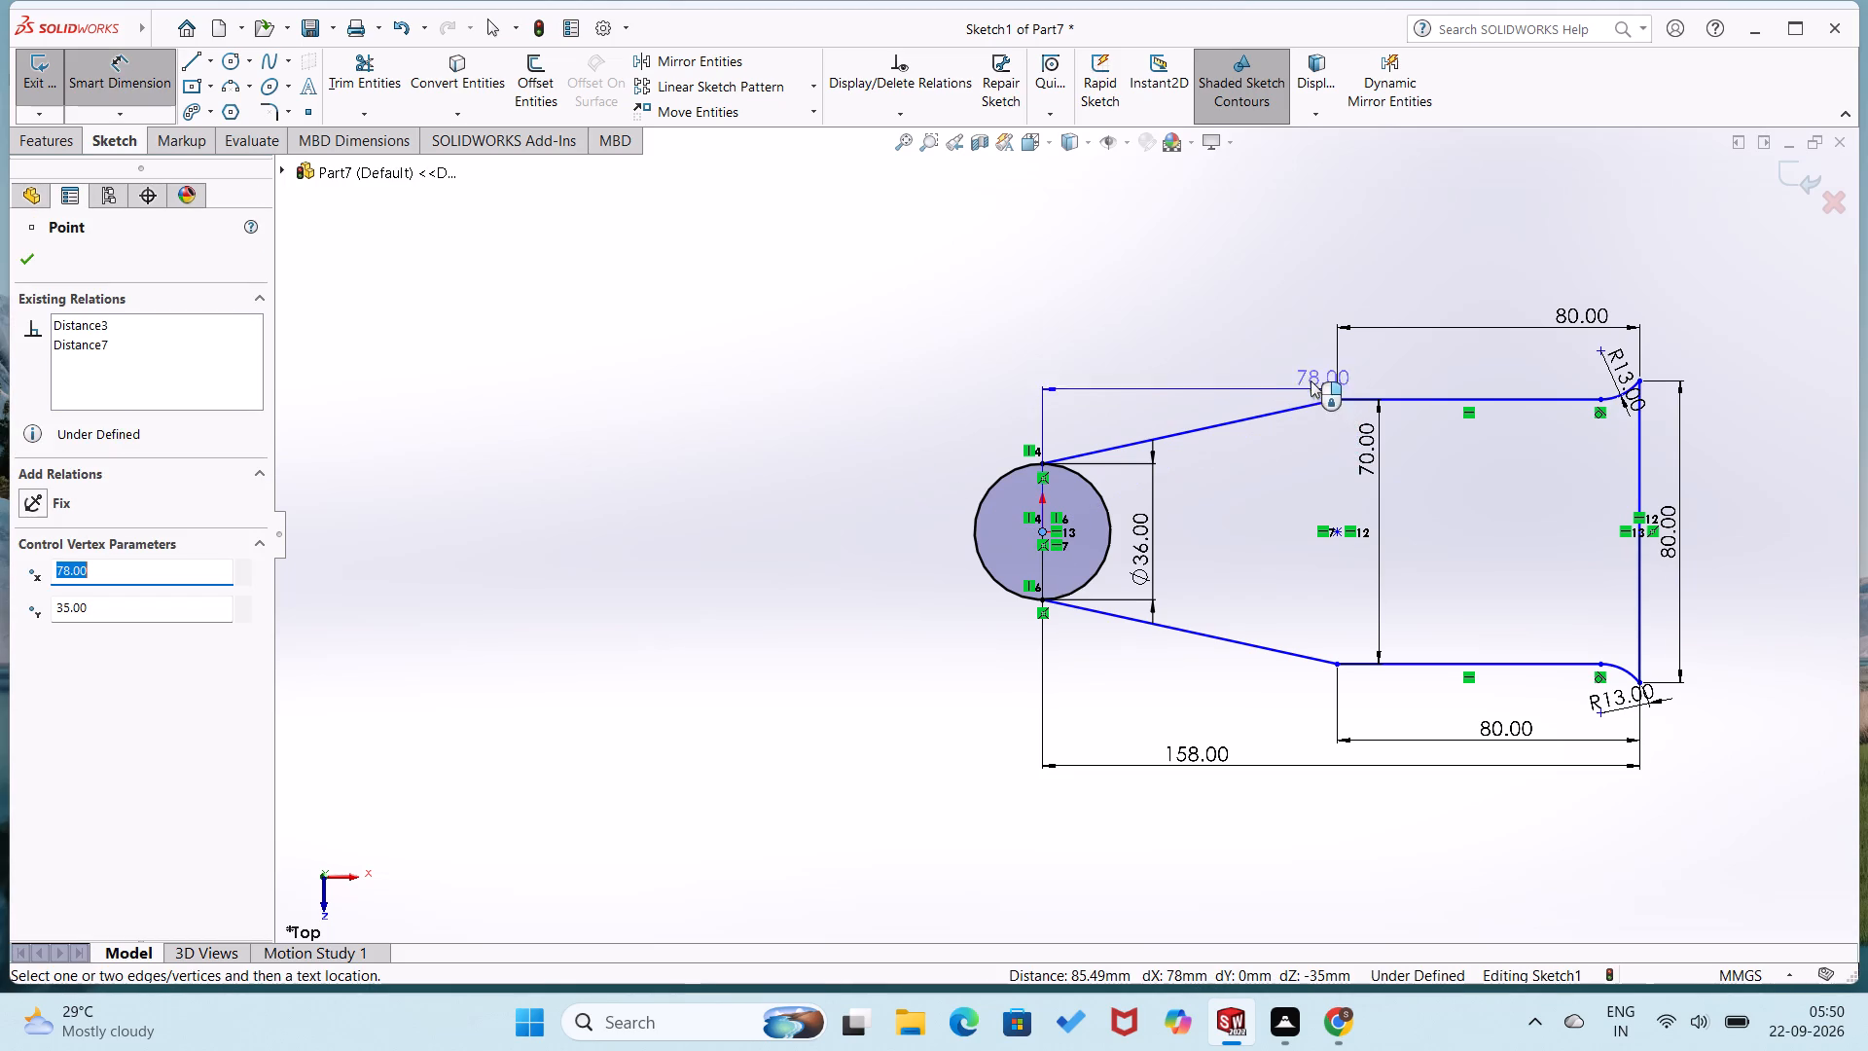
pyautogui.click(1262, 358)
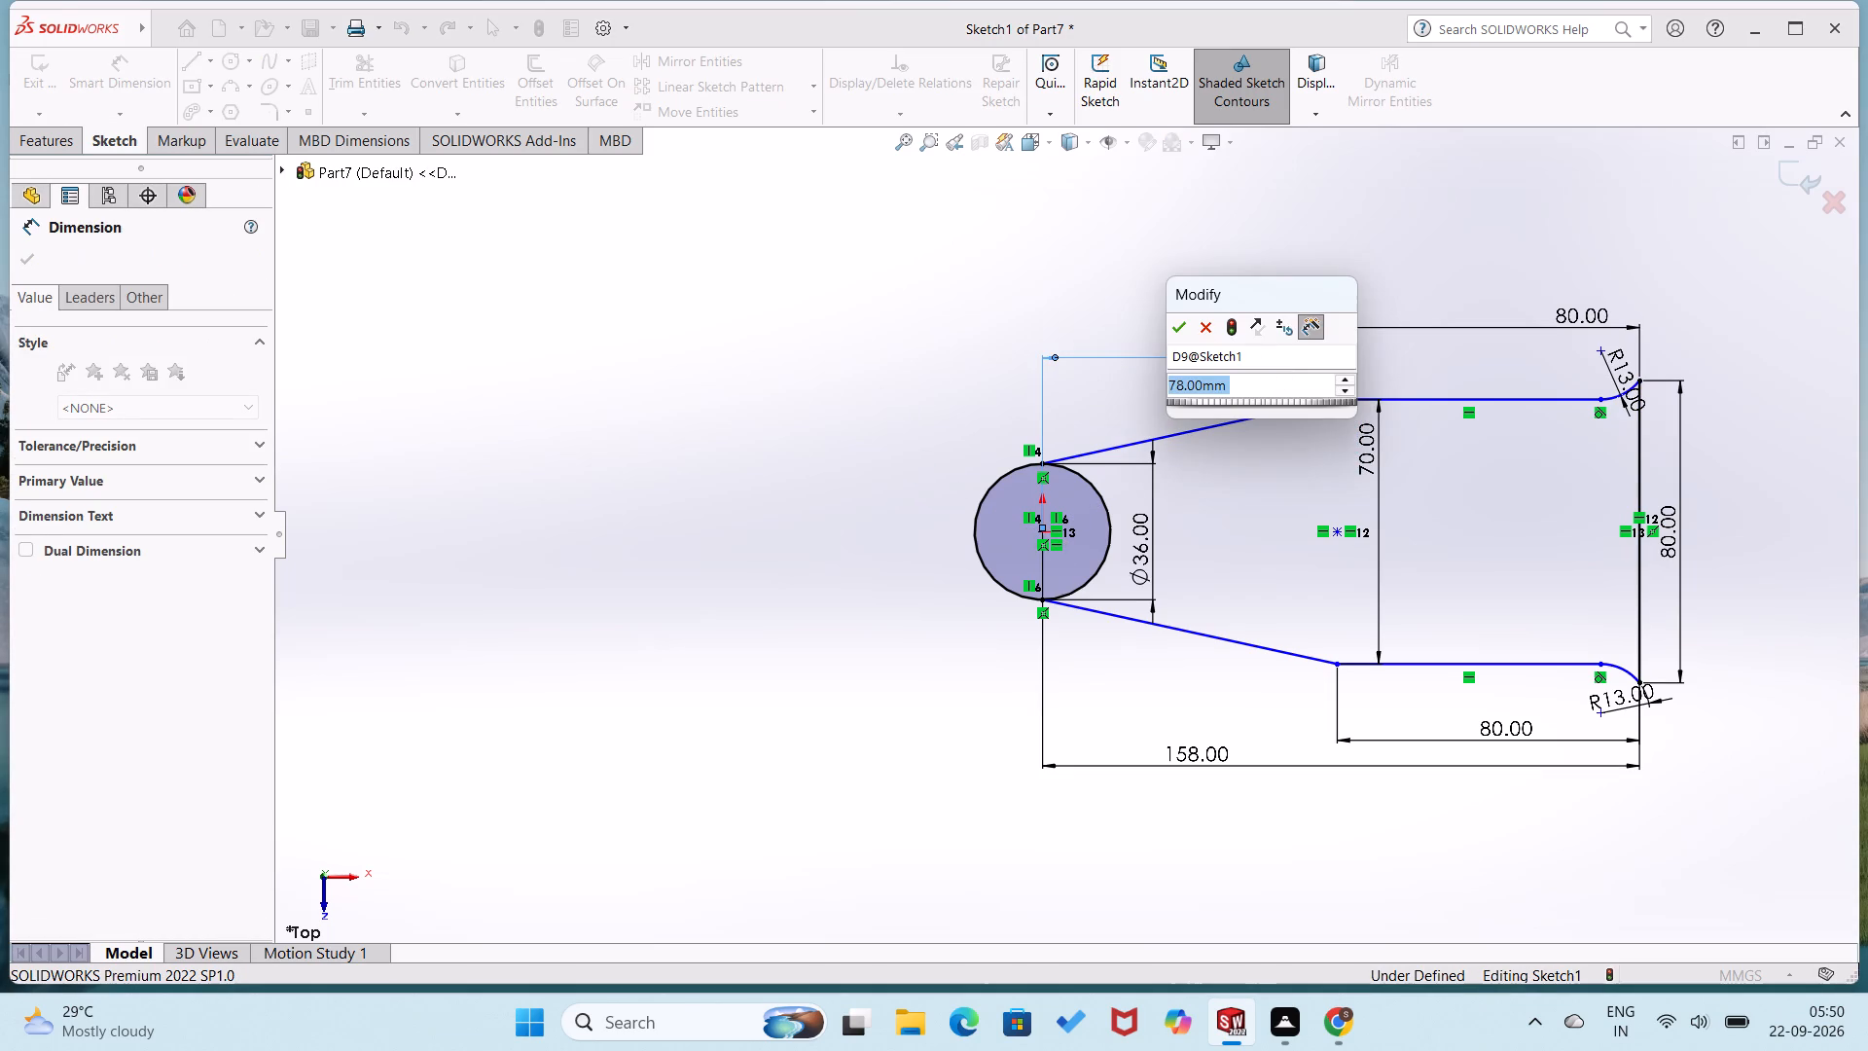
pyautogui.click(1184, 331)
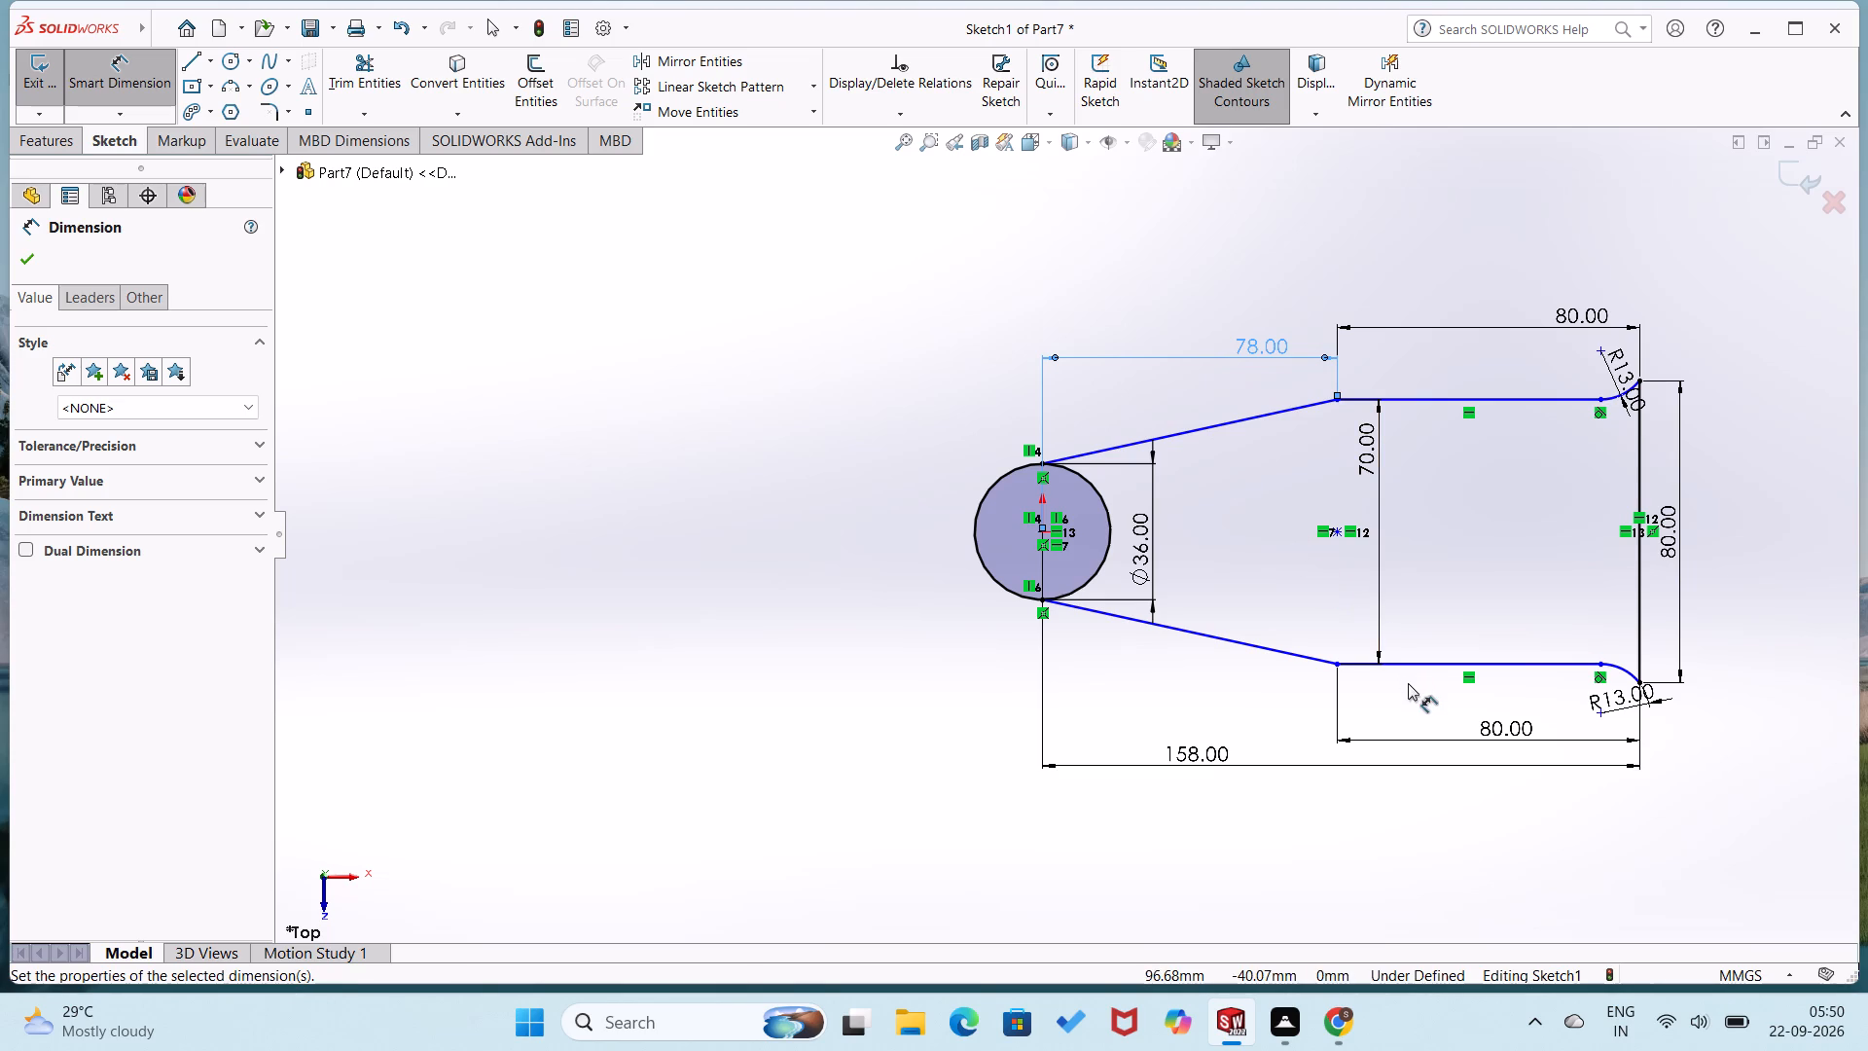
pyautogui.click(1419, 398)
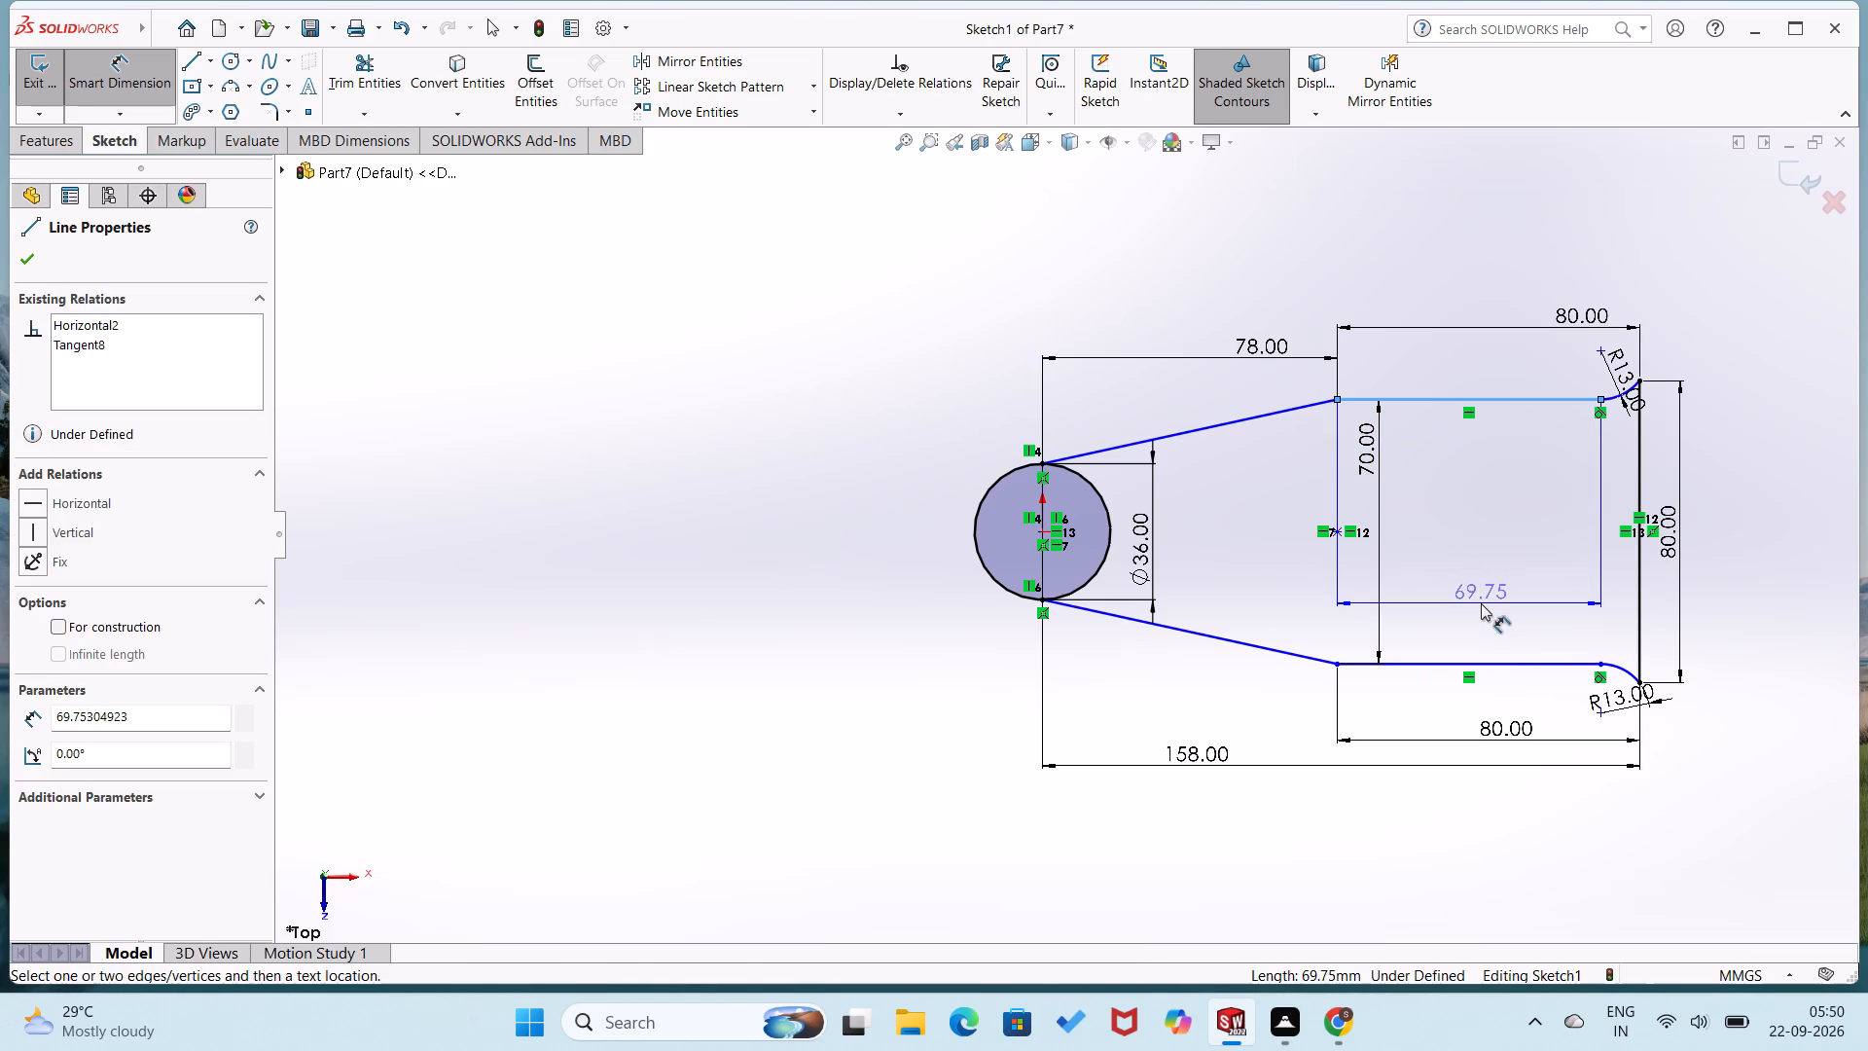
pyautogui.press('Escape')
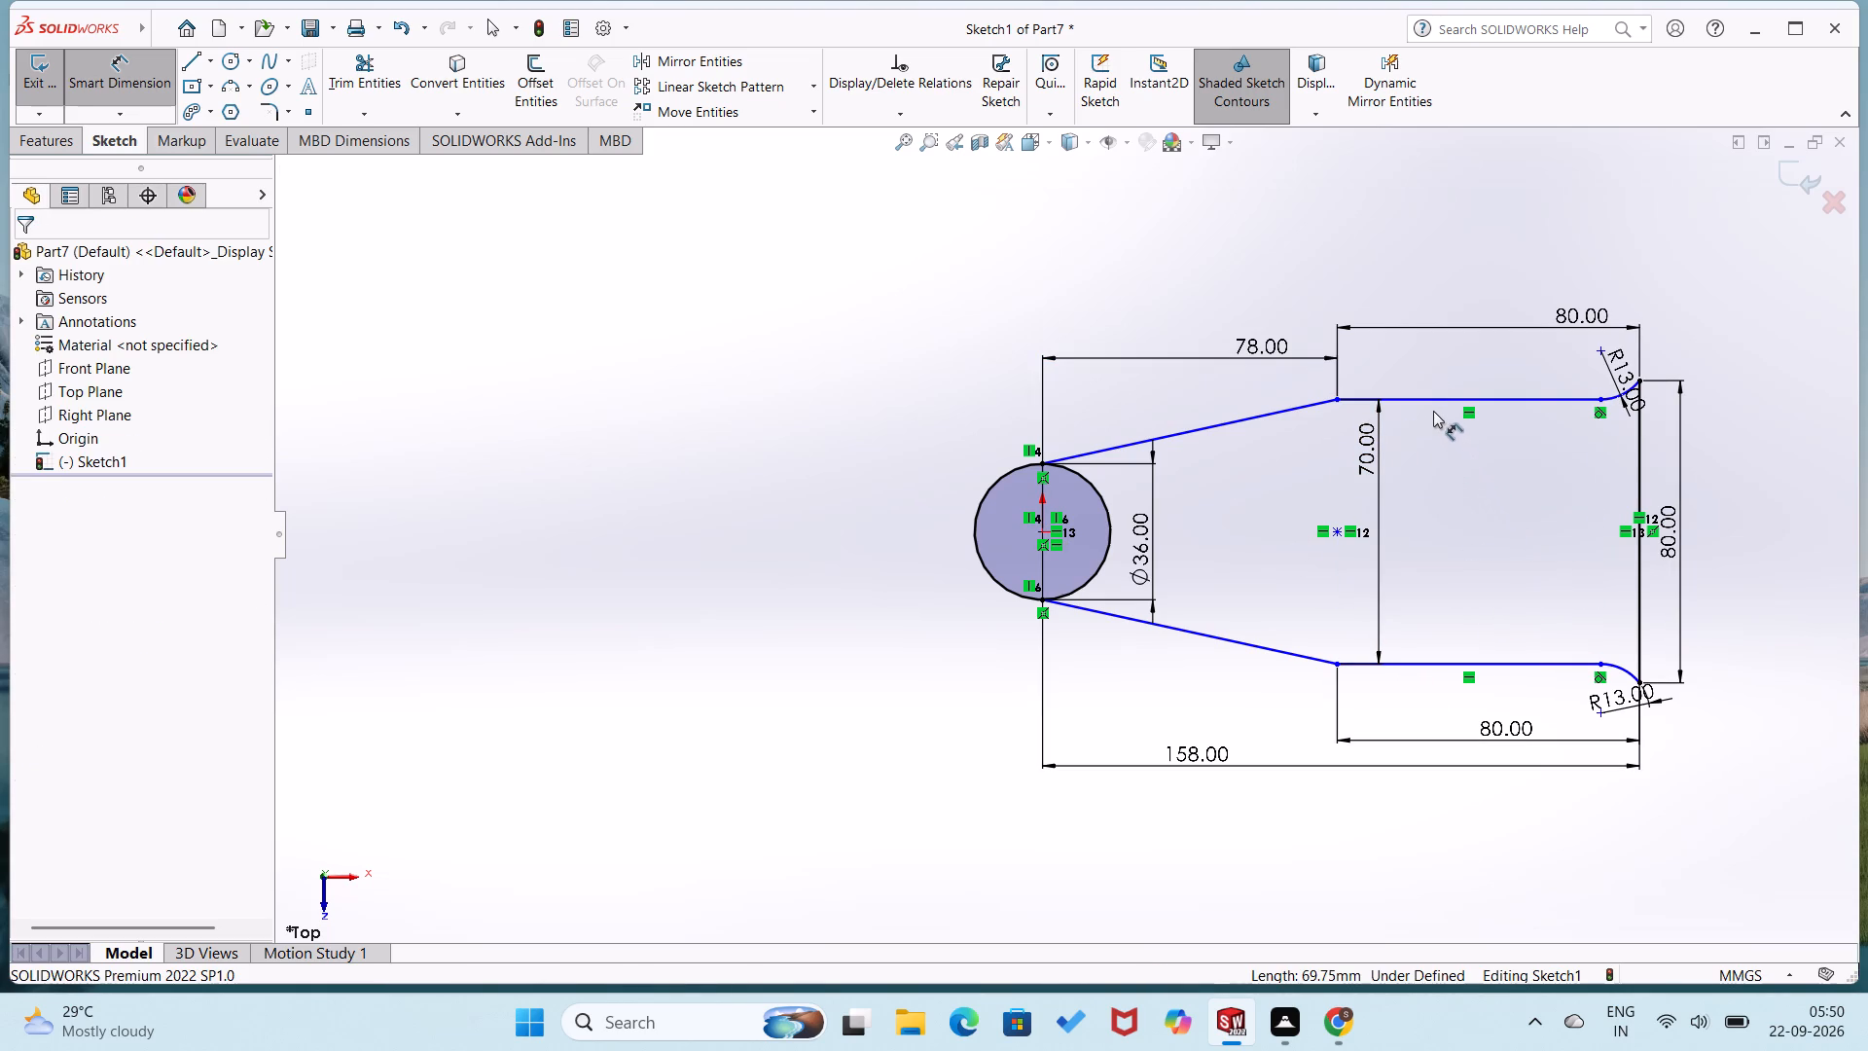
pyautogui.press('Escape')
# Add an Equal relation between the upper and lower horizontal extension lines.
pyautogui.click(1433, 400)
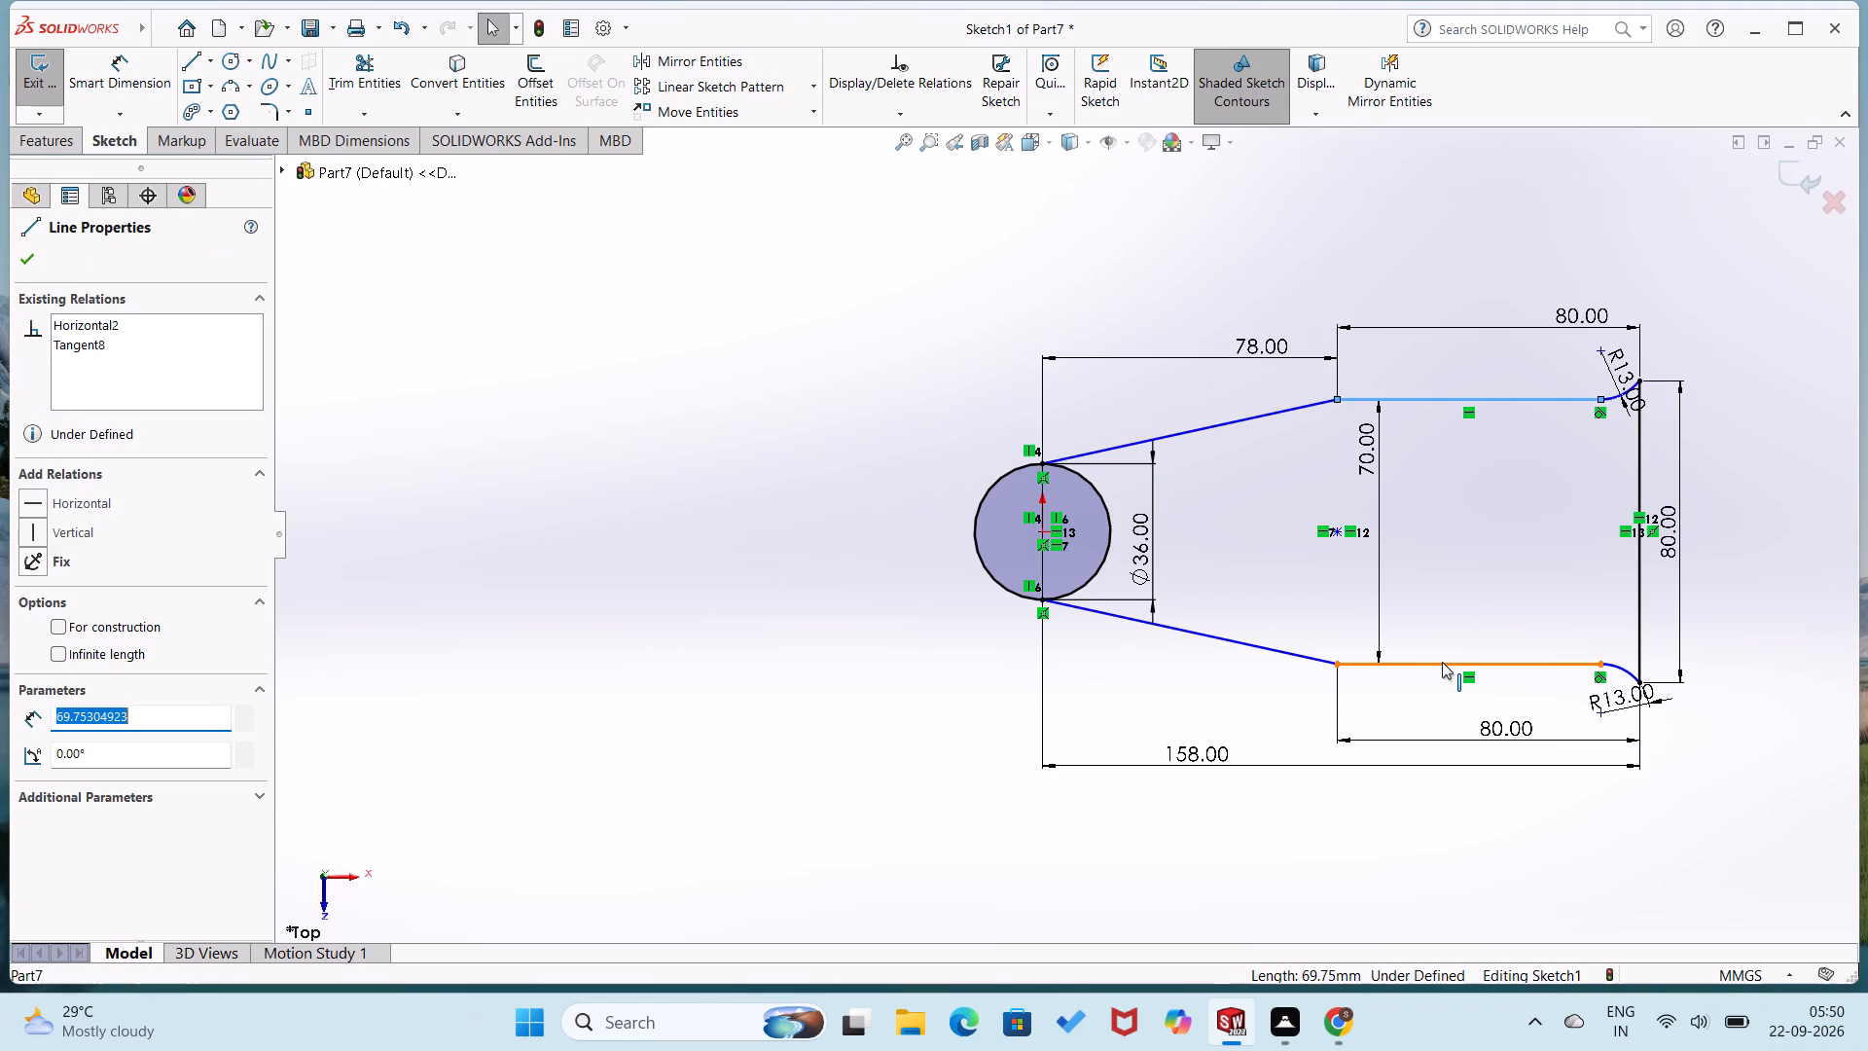
pyautogui.click(1442, 662)
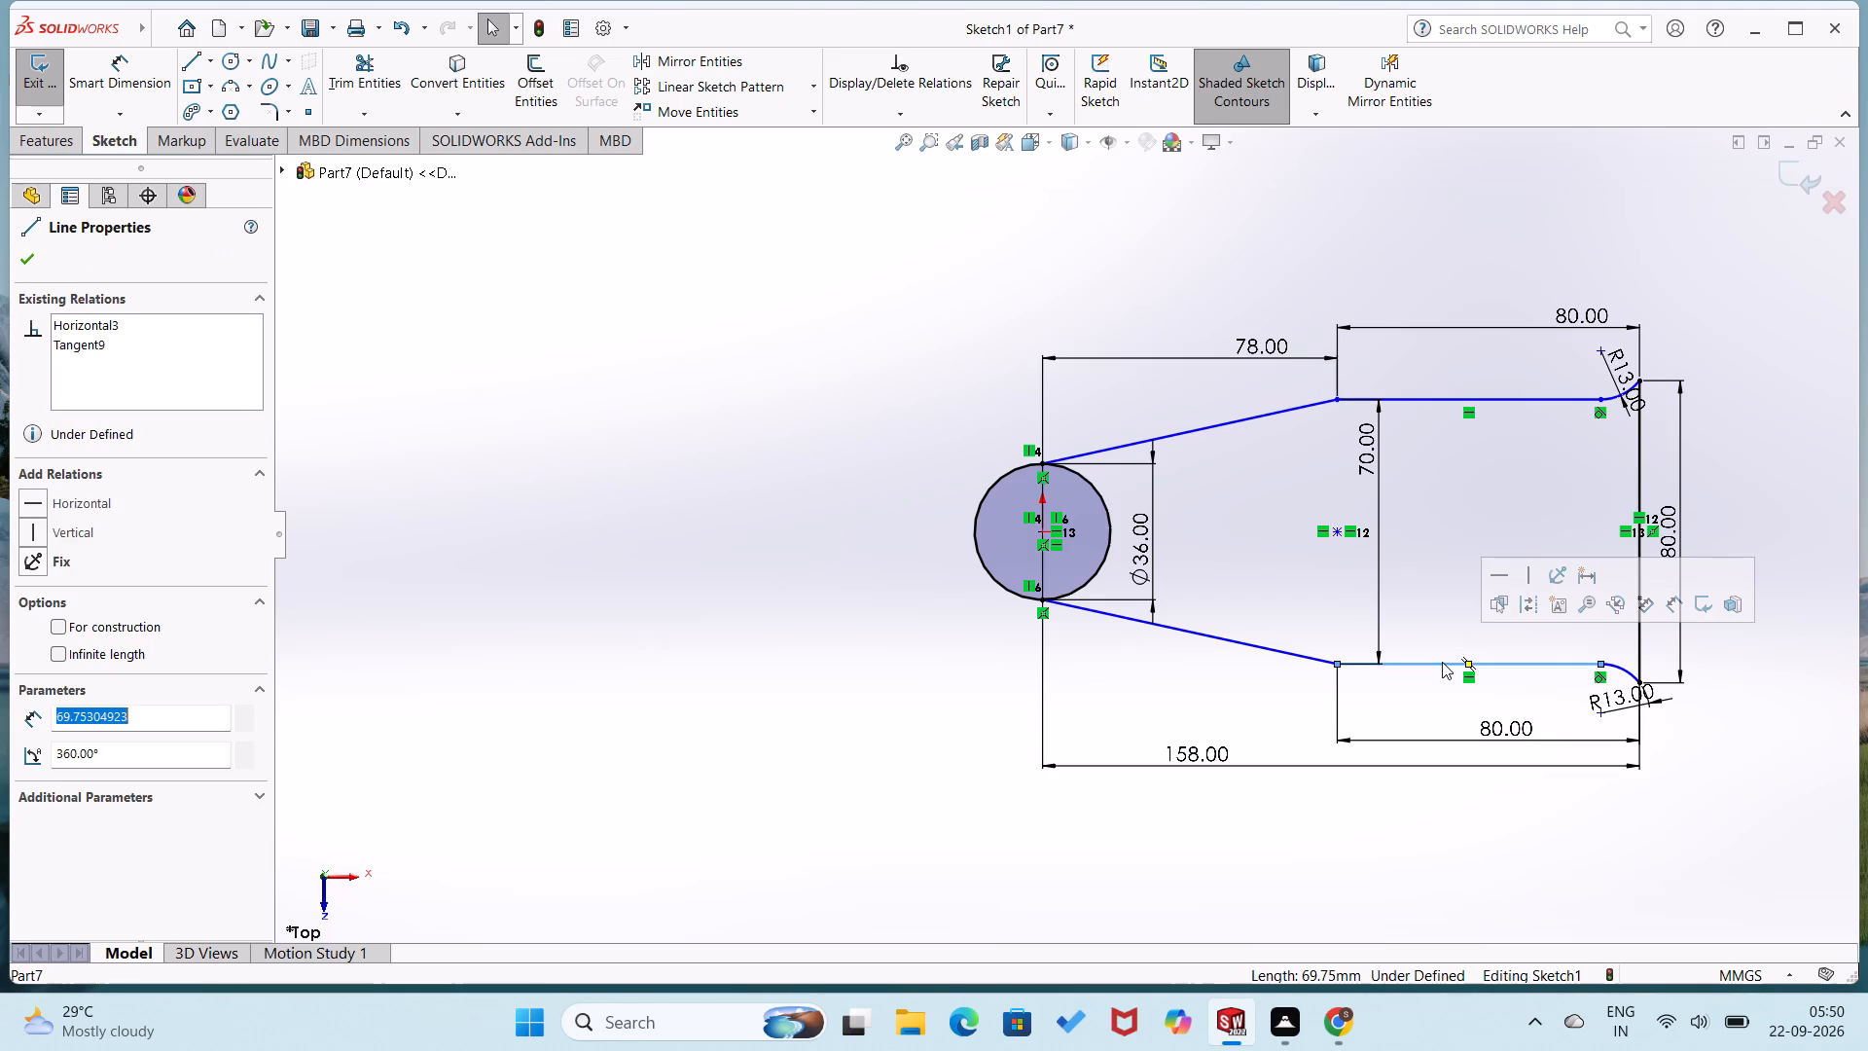
pyautogui.keyDown('ctrl'); pyautogui.click(1430, 400); pyautogui.keyUp('ctrl')
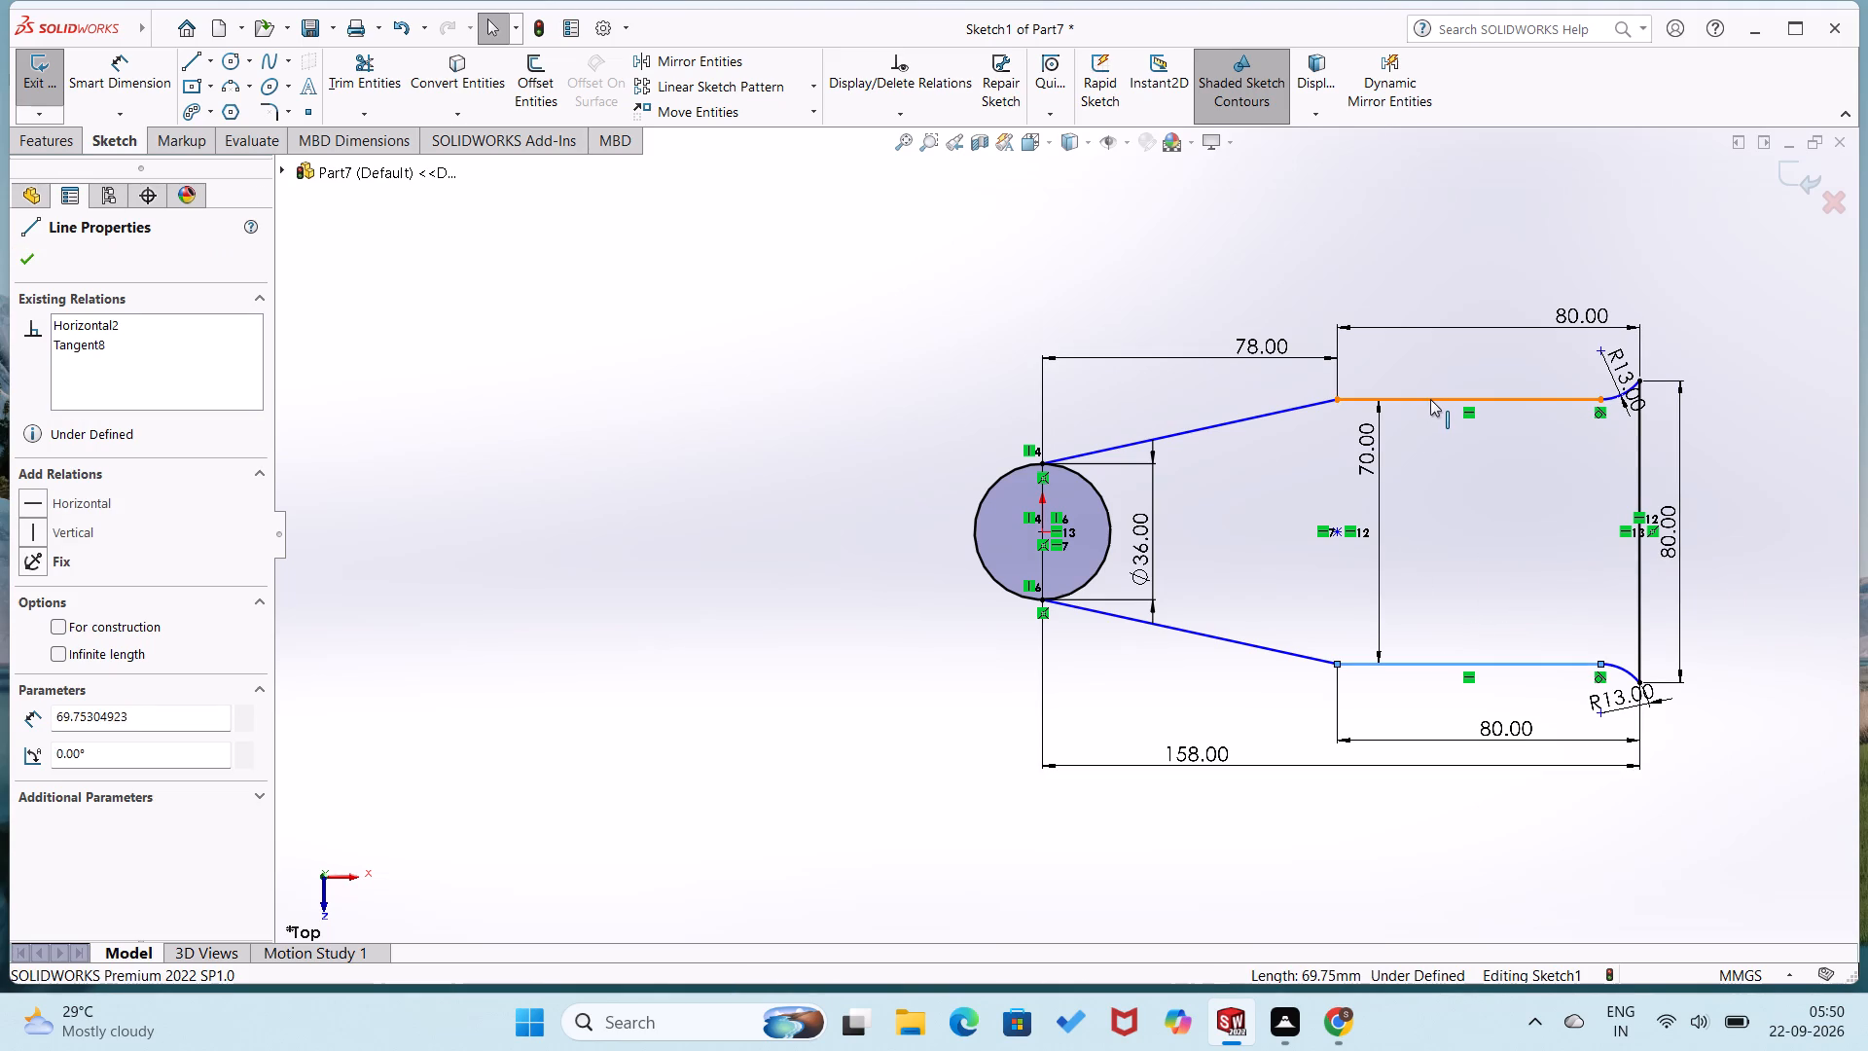
pyautogui.click(1633, 312)
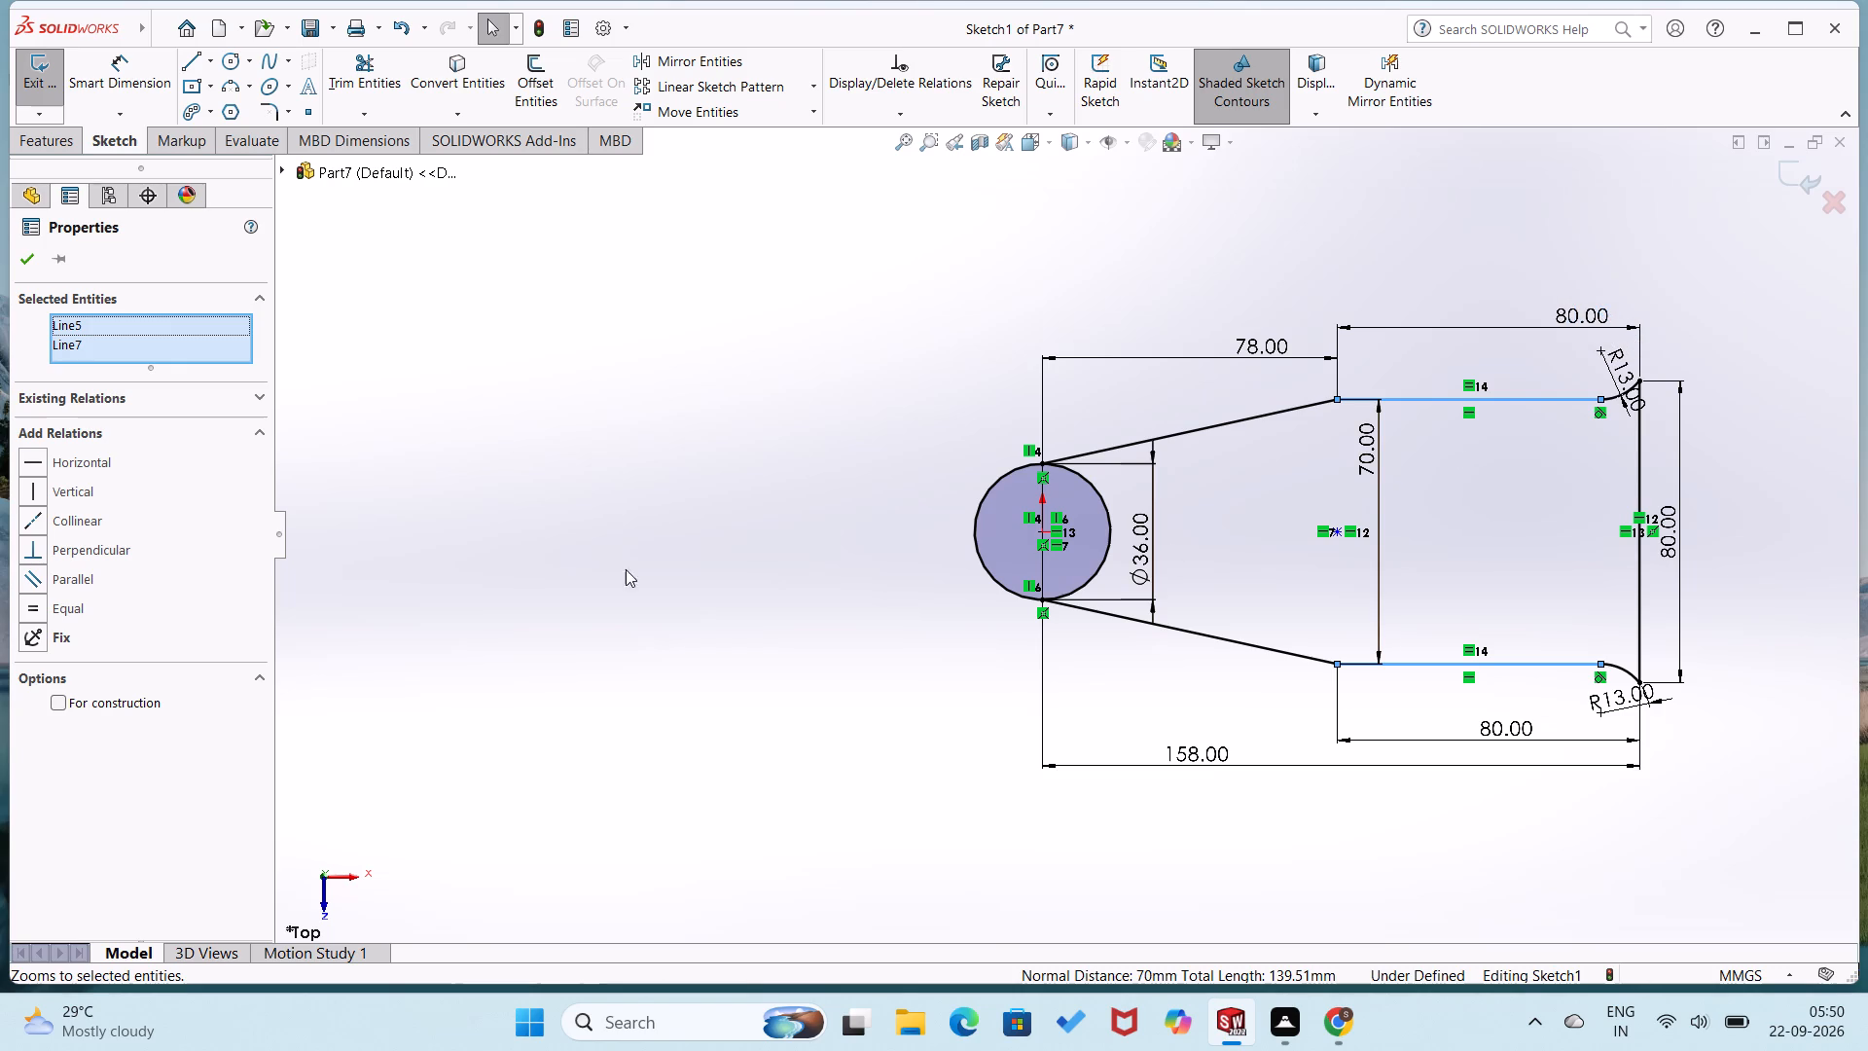
pyautogui.click(27, 262)
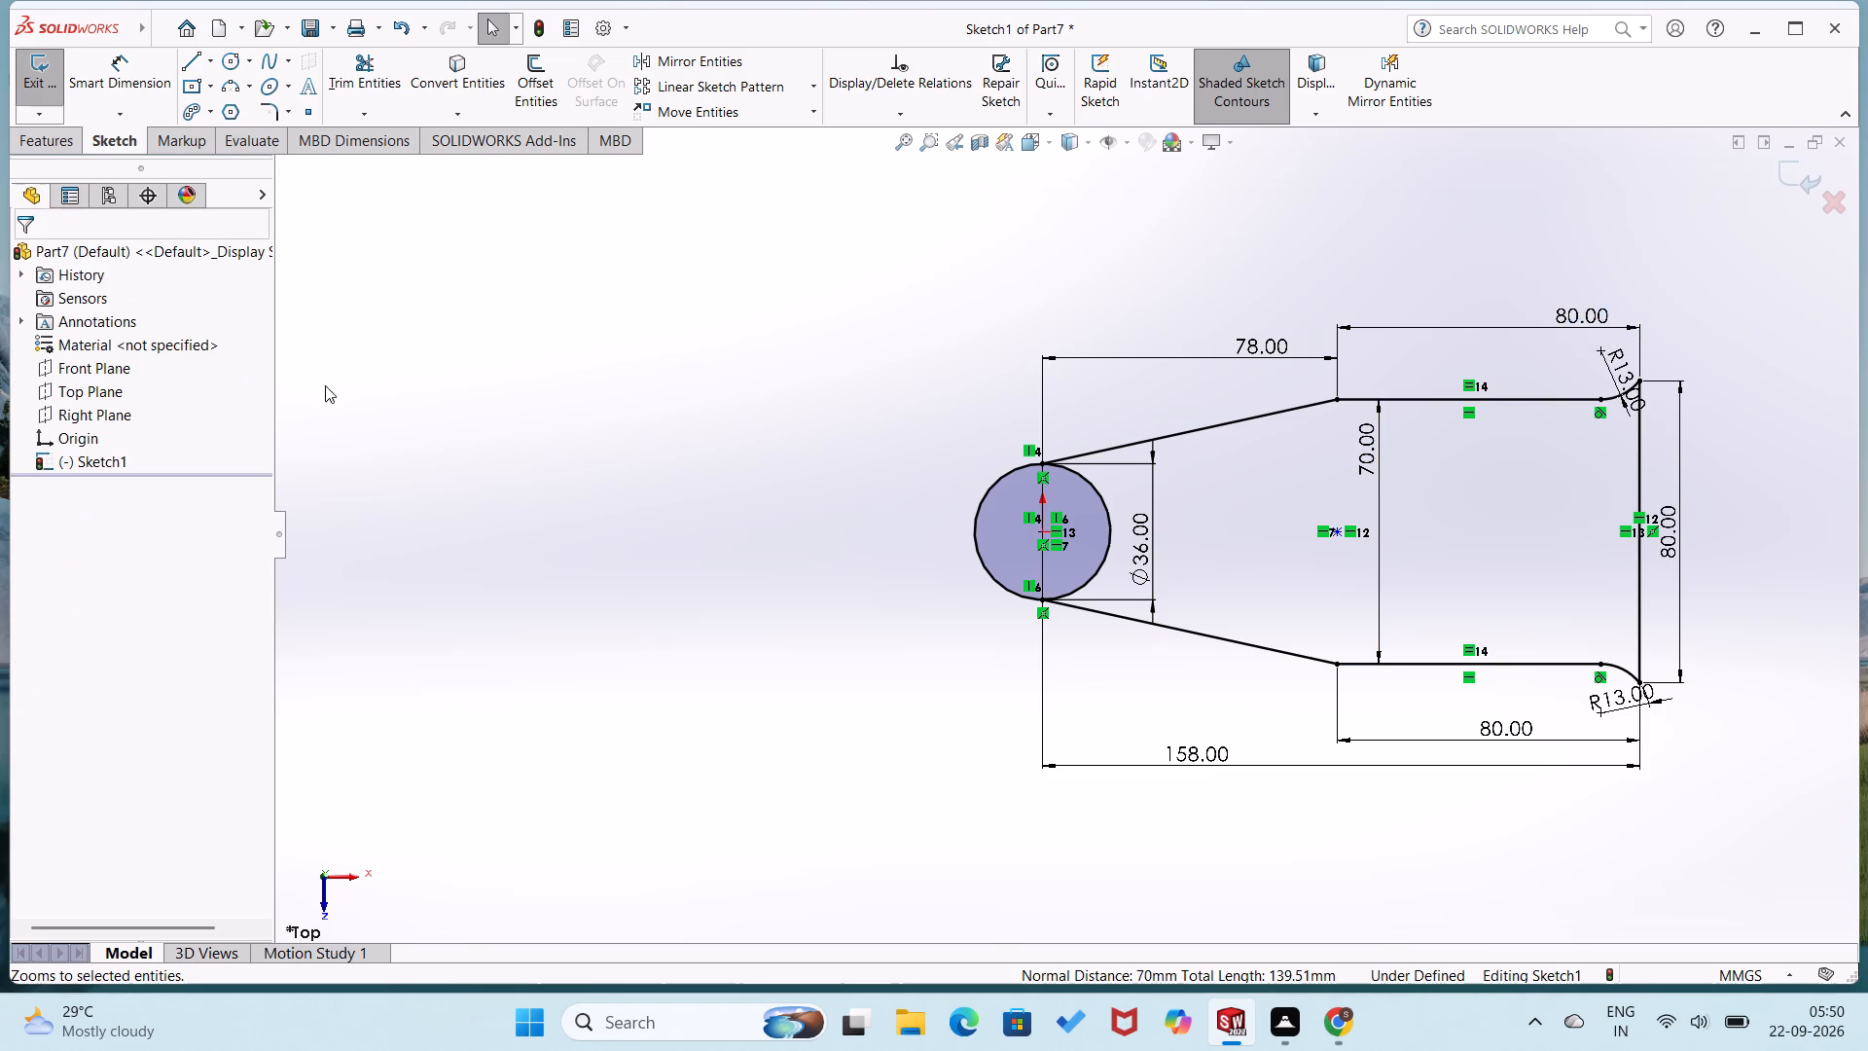
pyautogui.click(621, 447)
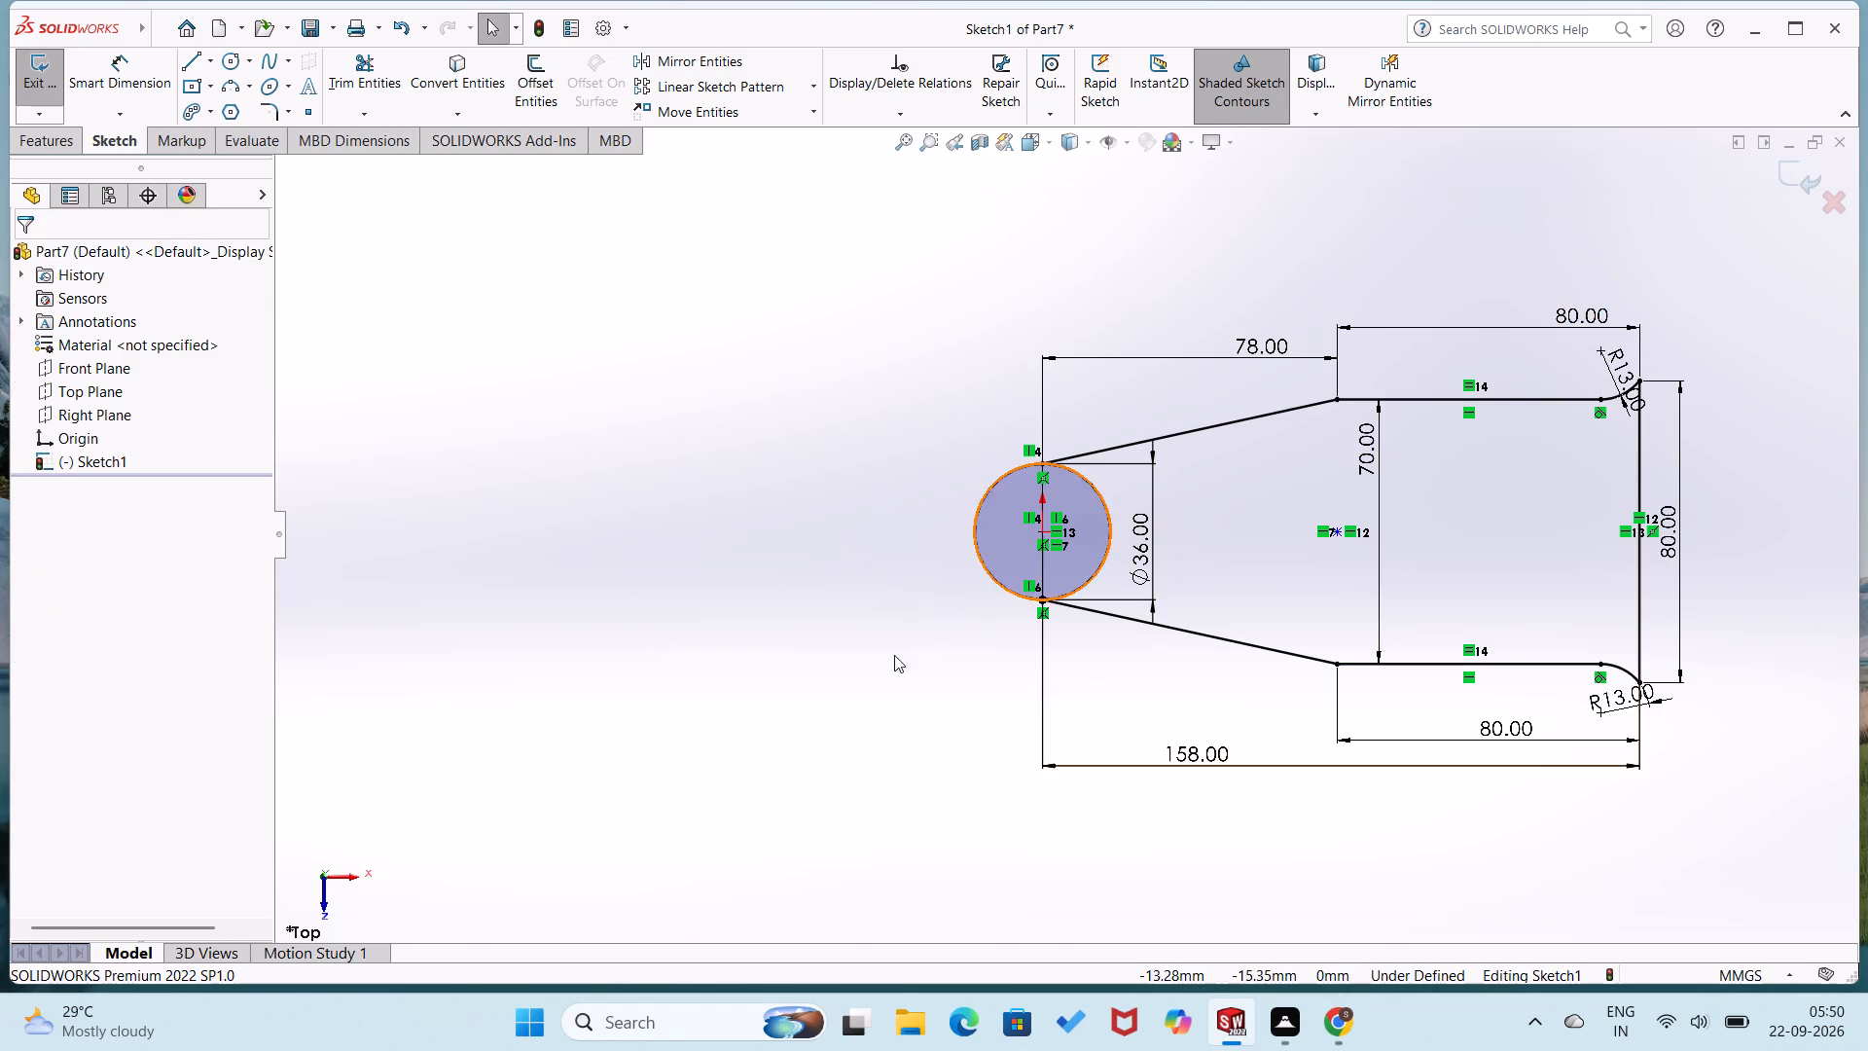
# Trim away the circle's inner half between the two flared sides, using Trim to closest.
pyautogui.rightClick(780, 711)
pyautogui.moveTo(781, 705); pyautogui.dragTo(800, 579, button='right')
pyautogui.click(396, 74)
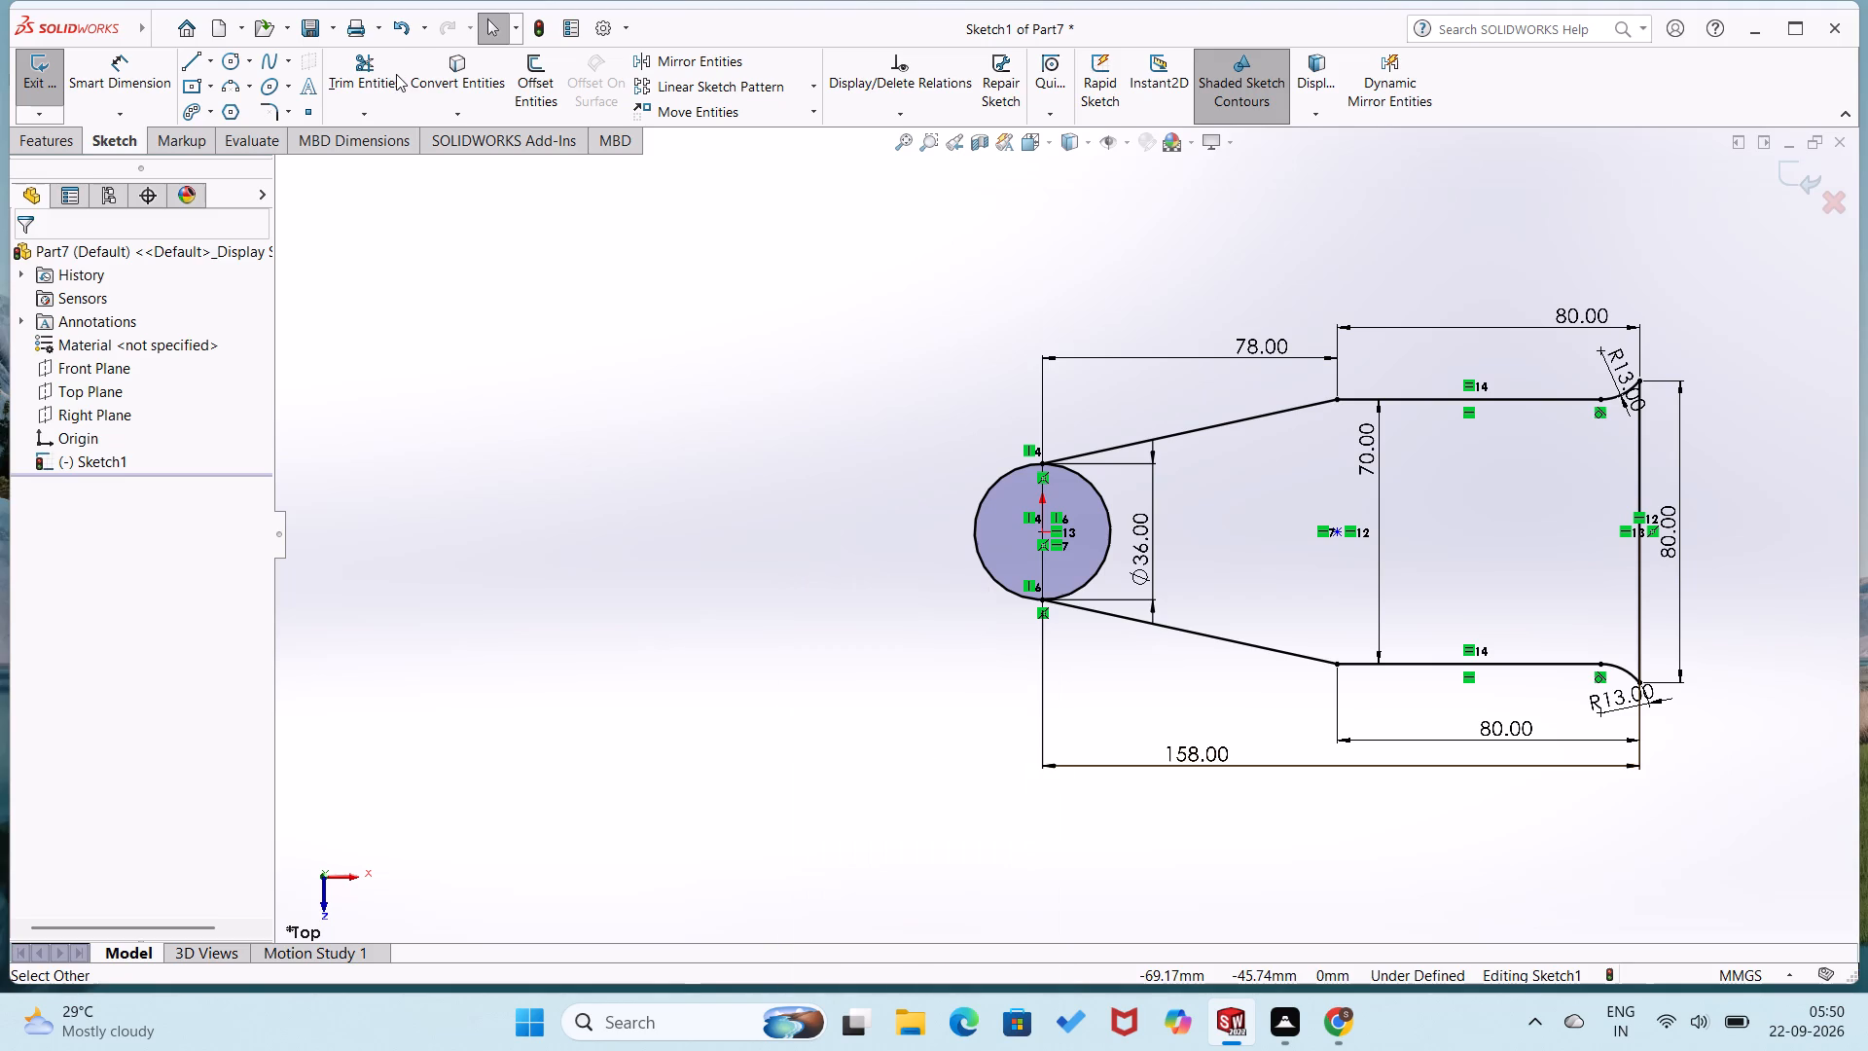
pyautogui.click(1108, 555)
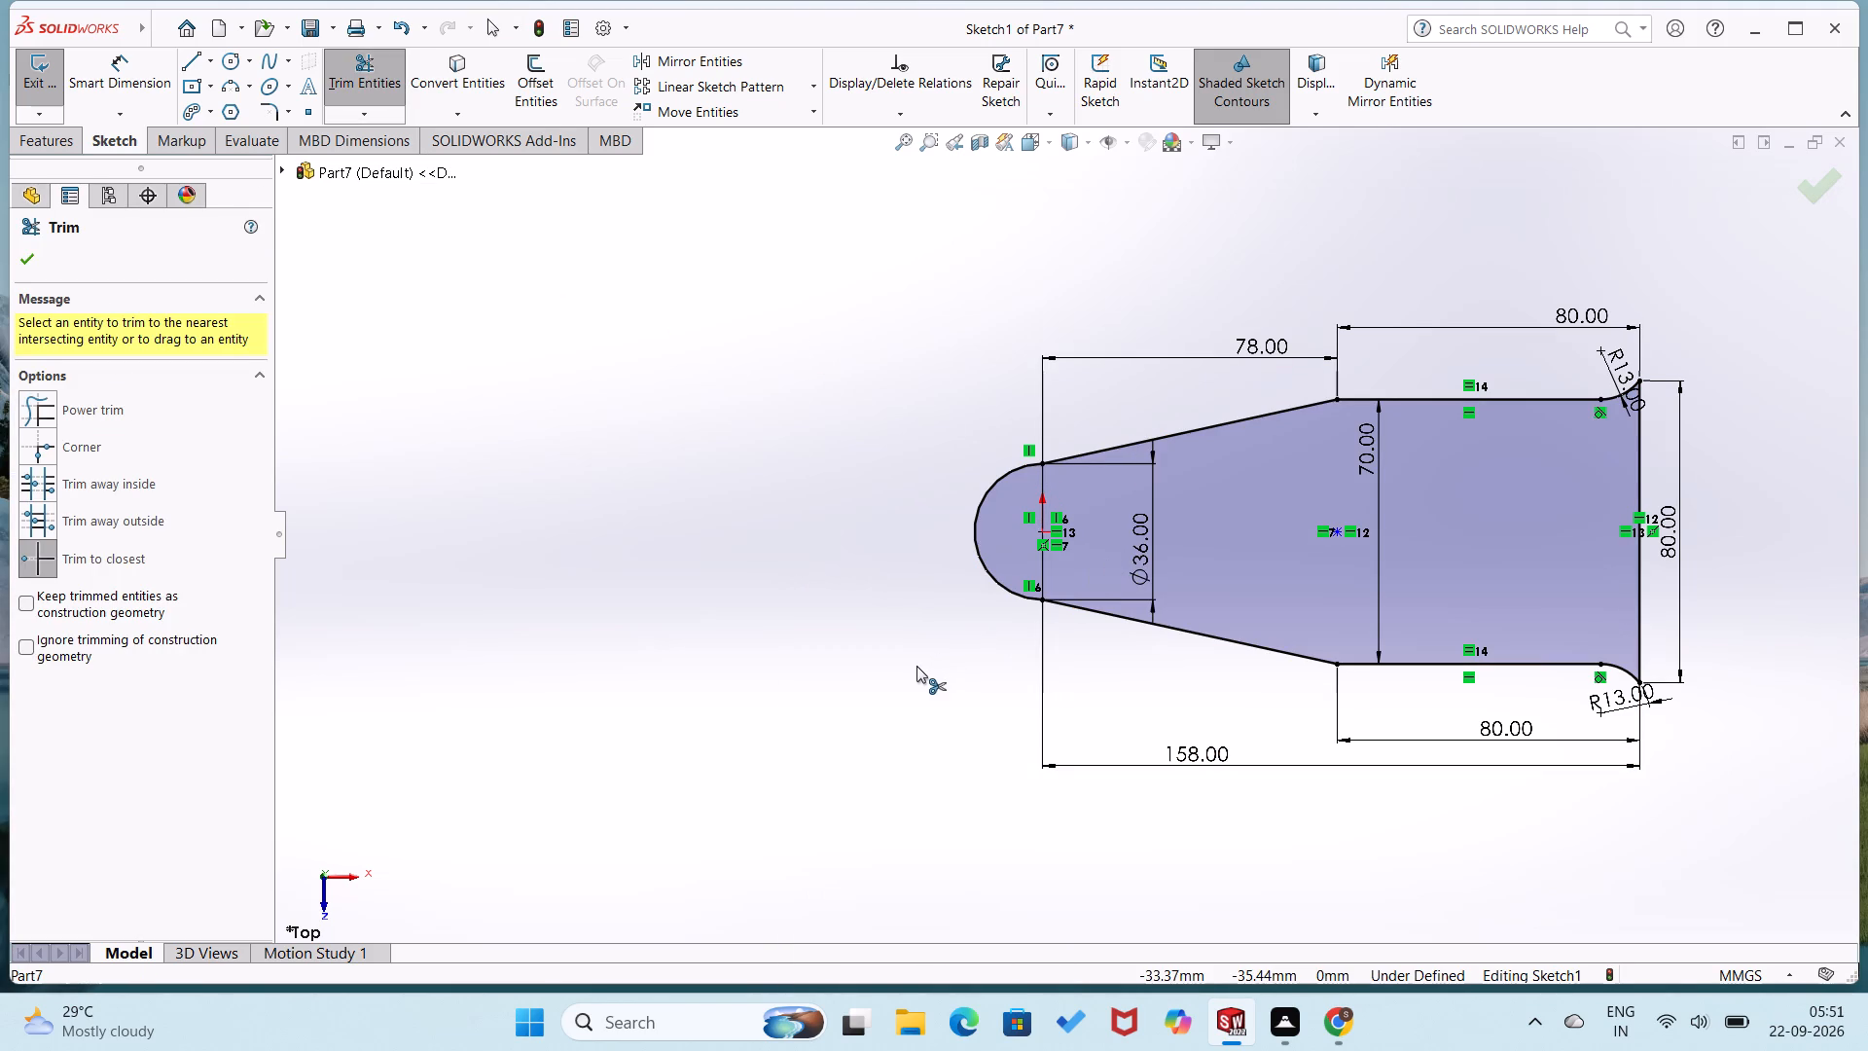
# Extrude the closed profile as a blind boss 9 mm deep.
pyautogui.click(37, 272)
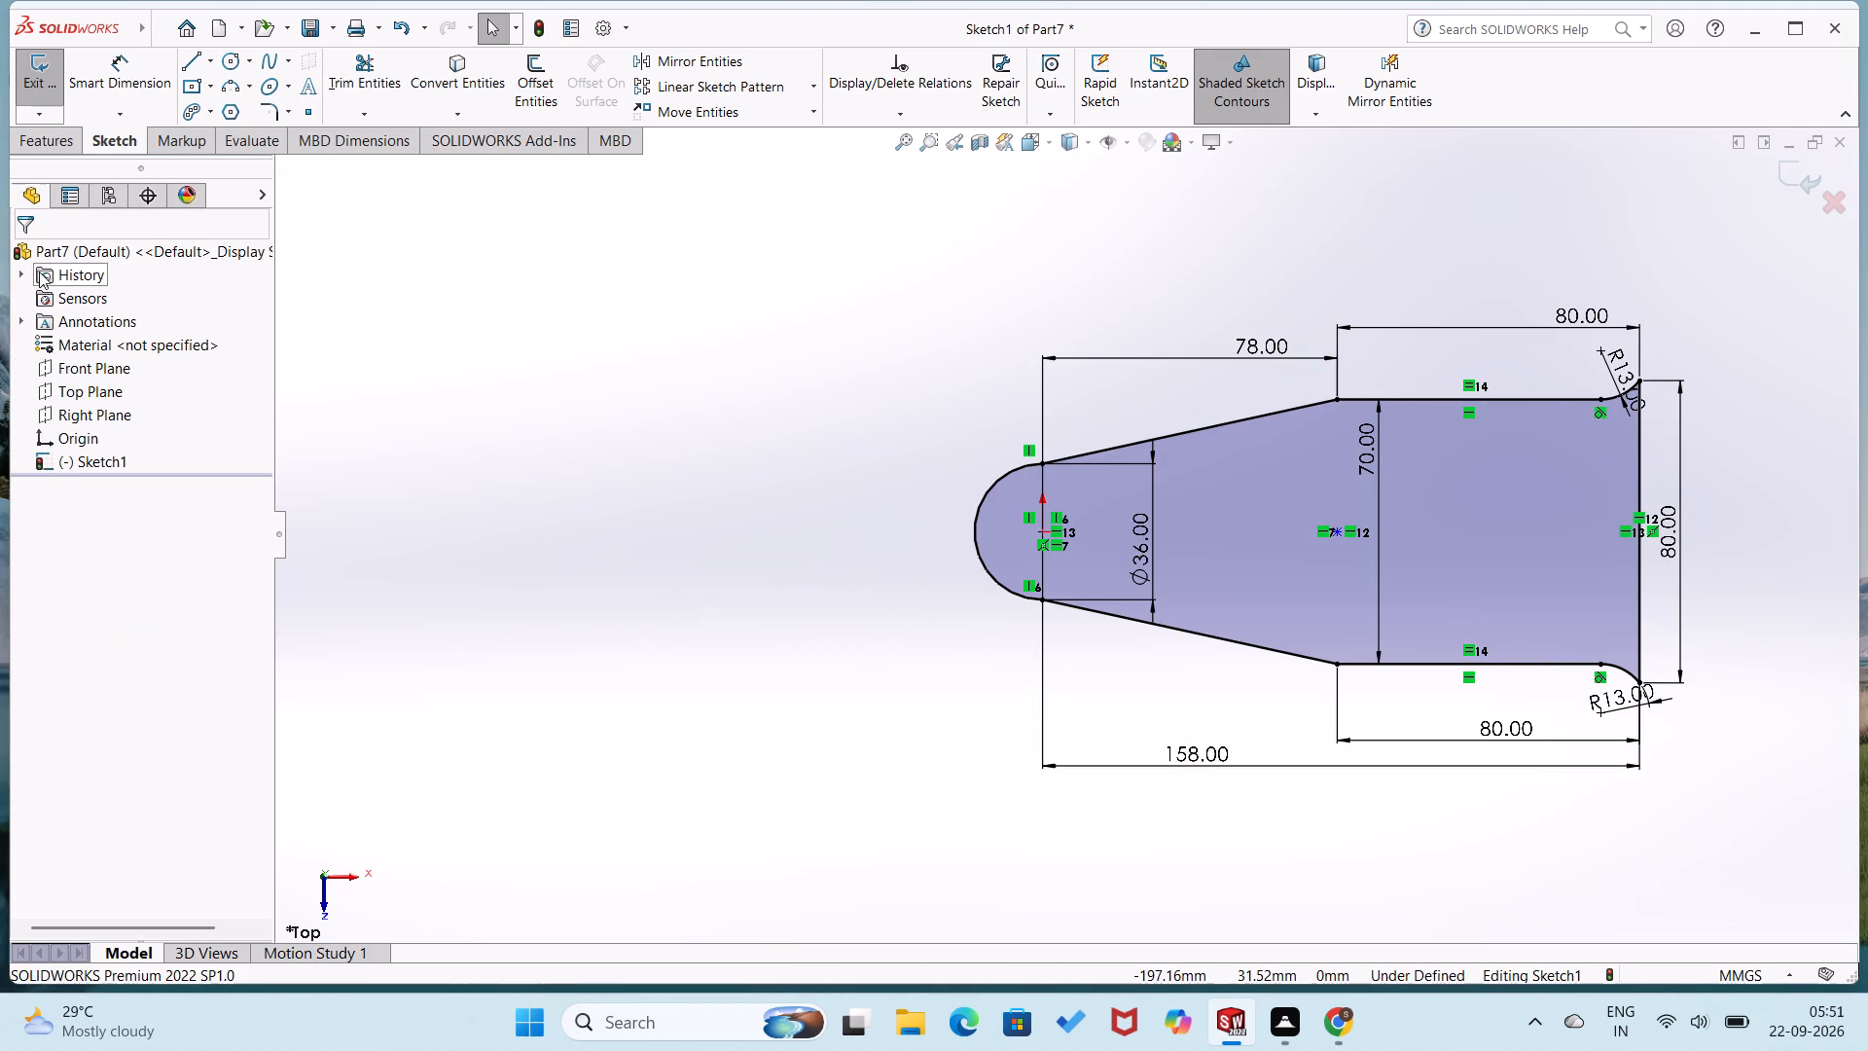
pyautogui.click(24, 136)
pyautogui.click(52, 108)
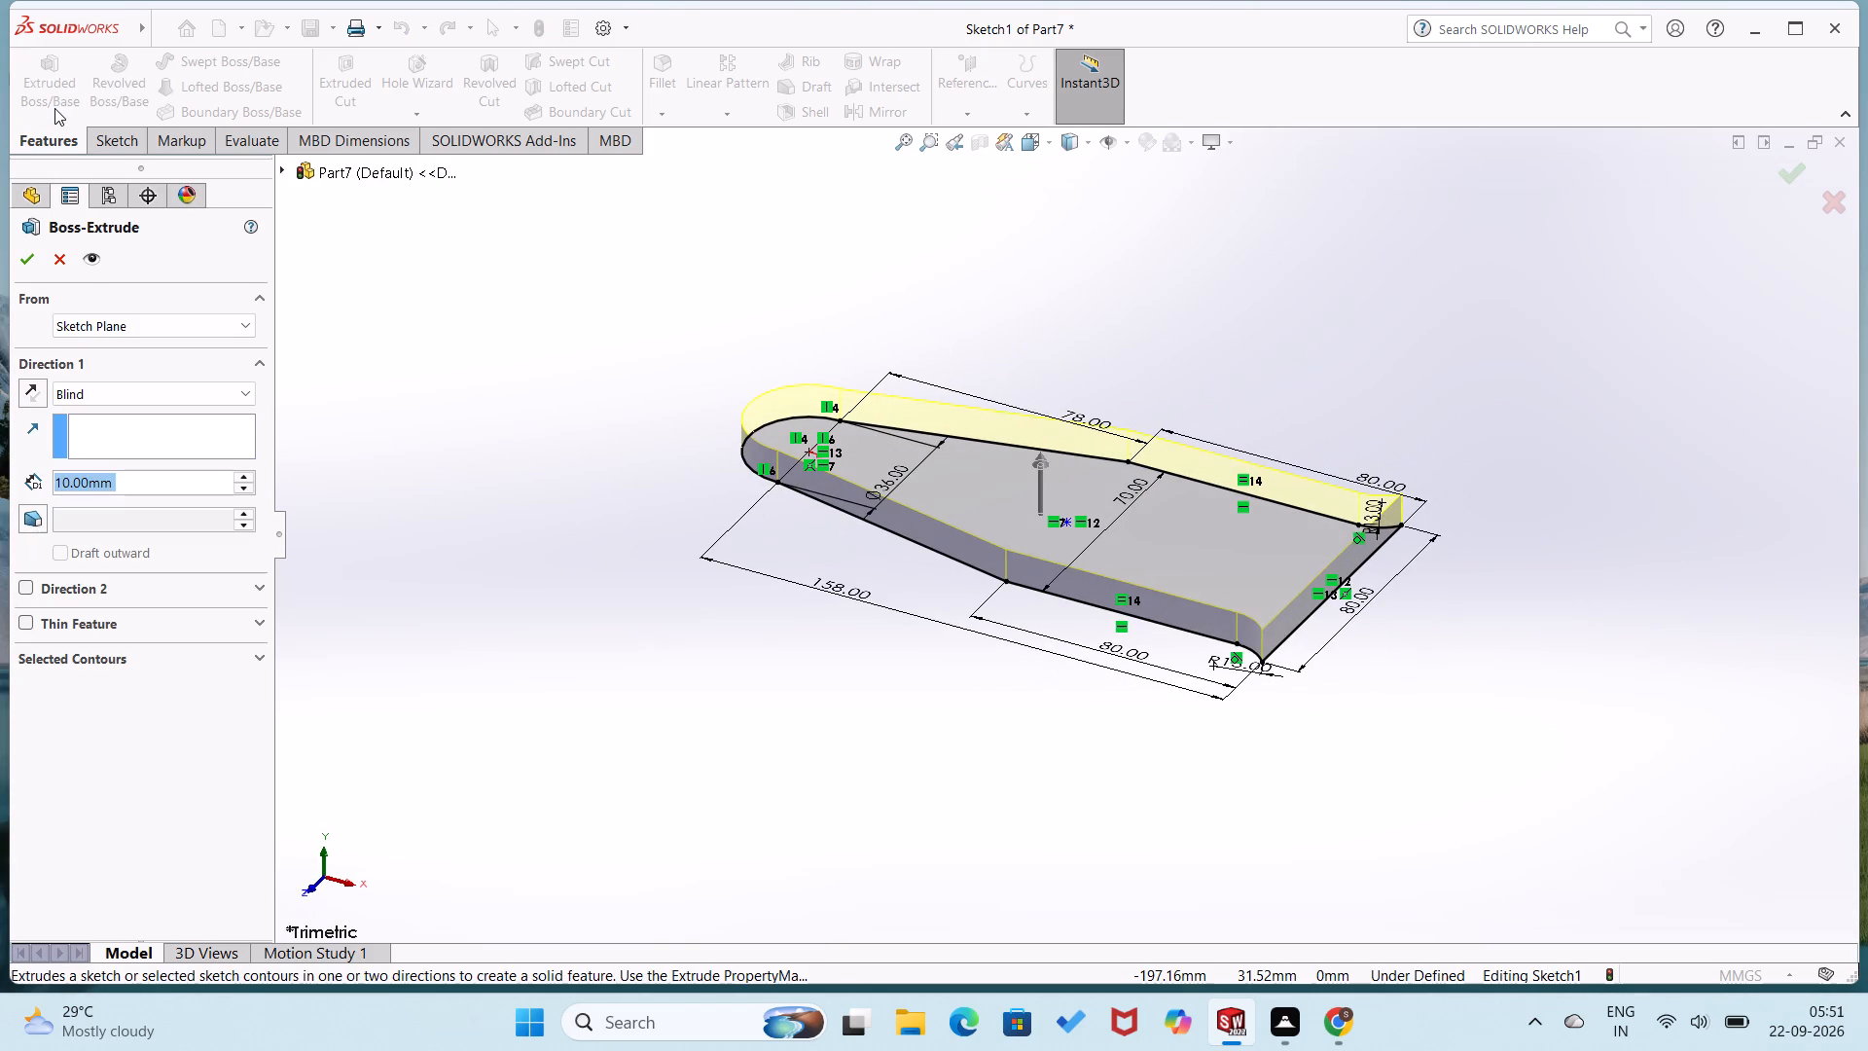
pyautogui.press('9')
pyautogui.press('Return')
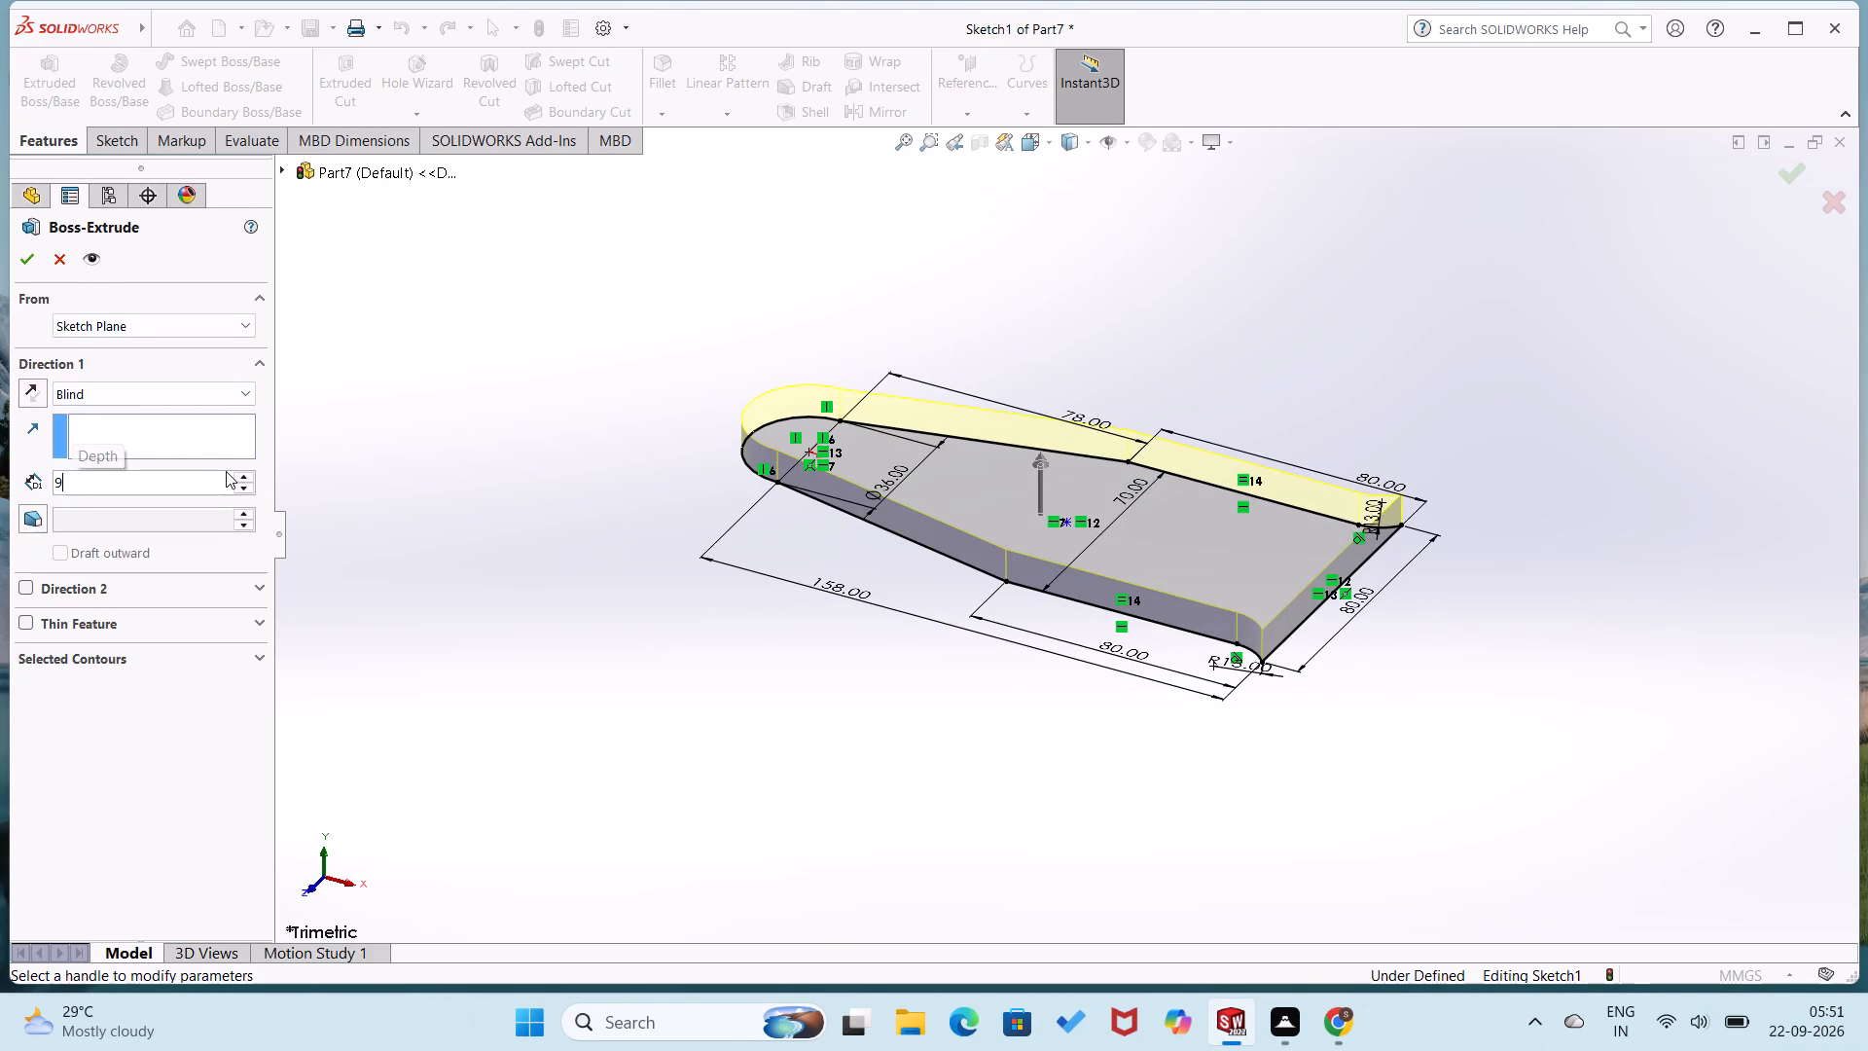
pyautogui.click(18, 258)
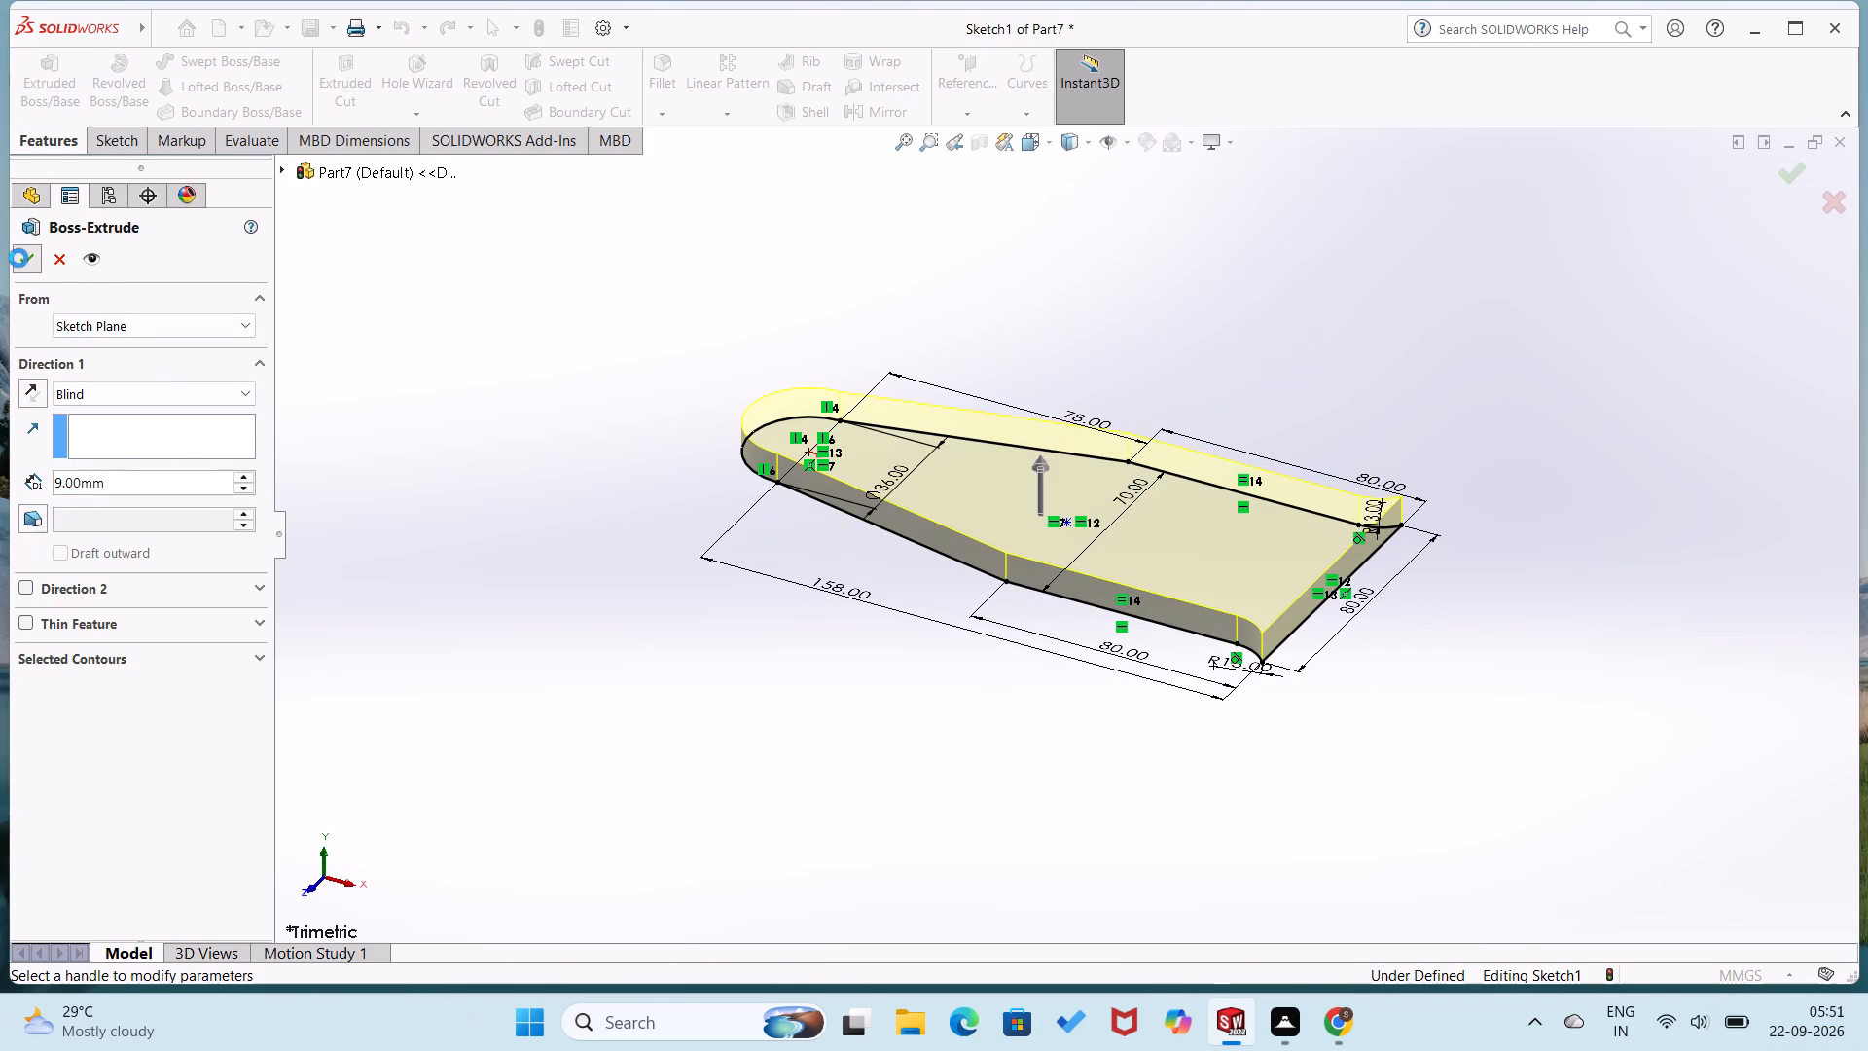
pyautogui.click(524, 610)
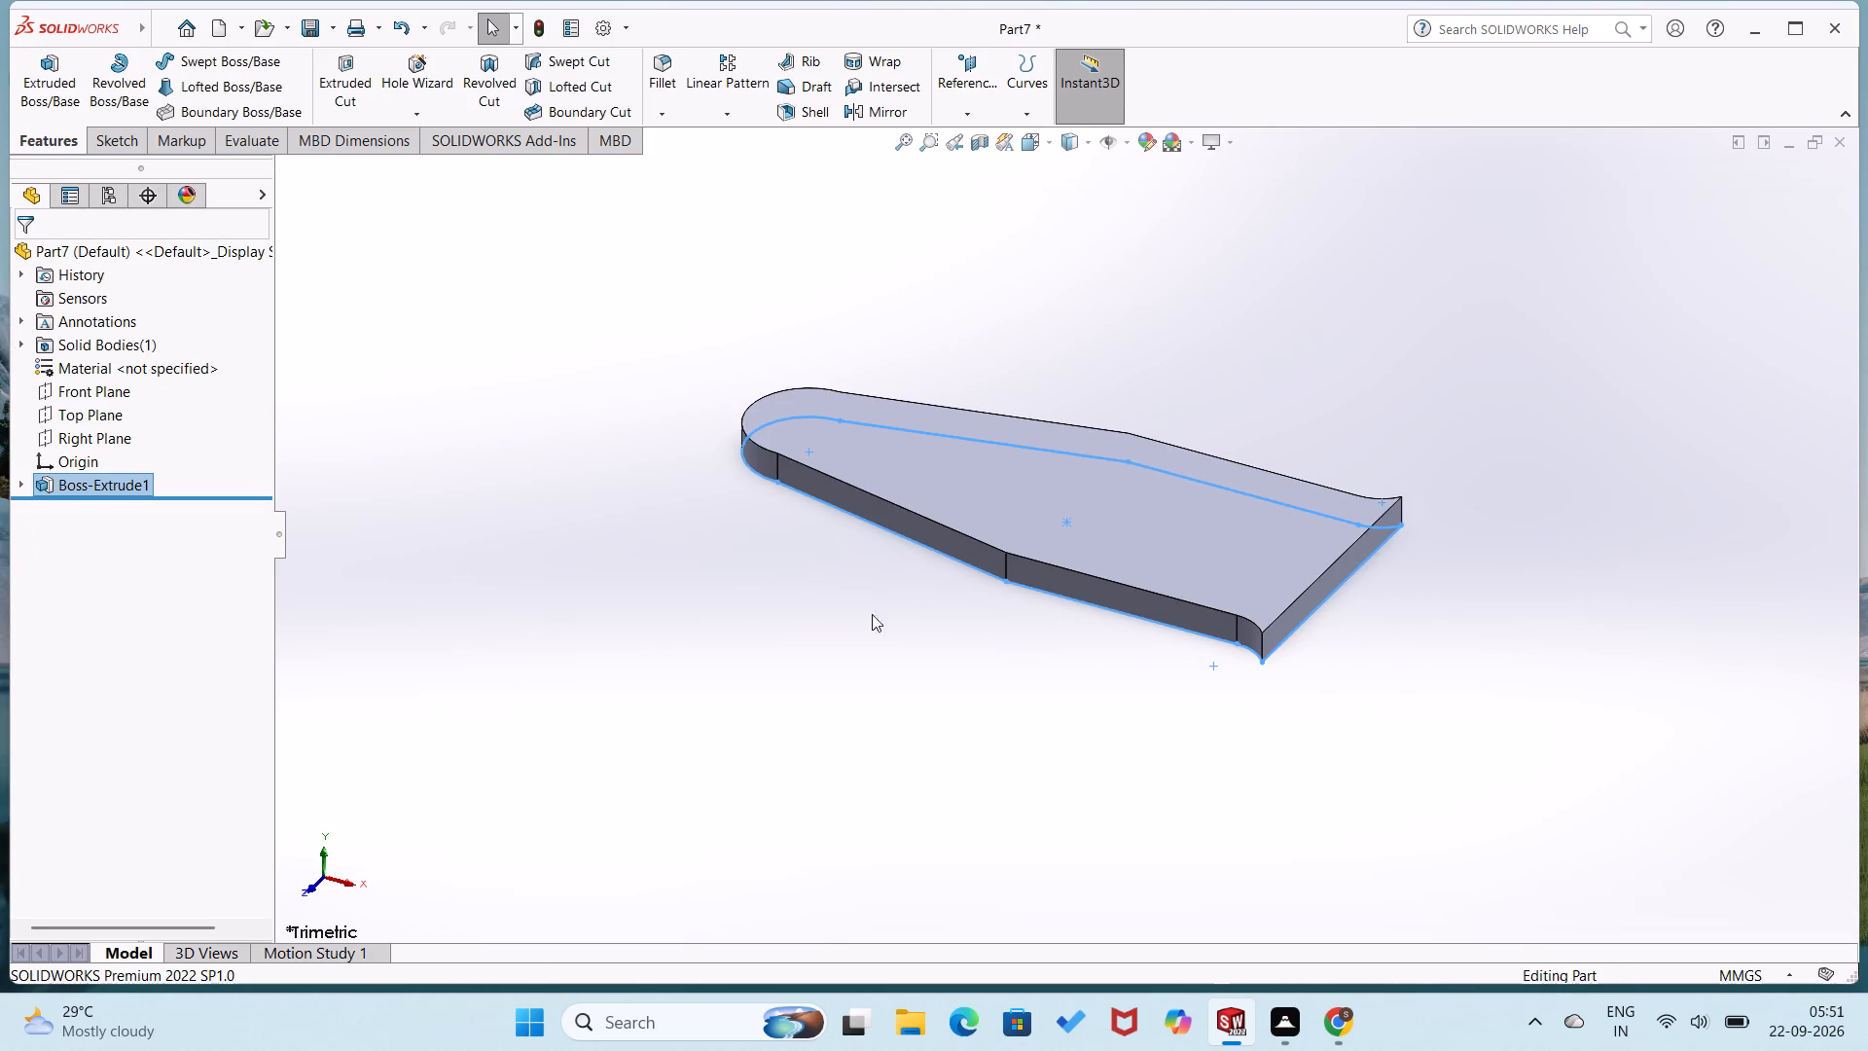
# Start a sketch on the plate's top face and draw a circle about 18 mm in diameter centred on the origin.
pyautogui.rightClick(1029, 497)
pyautogui.click(1084, 468)
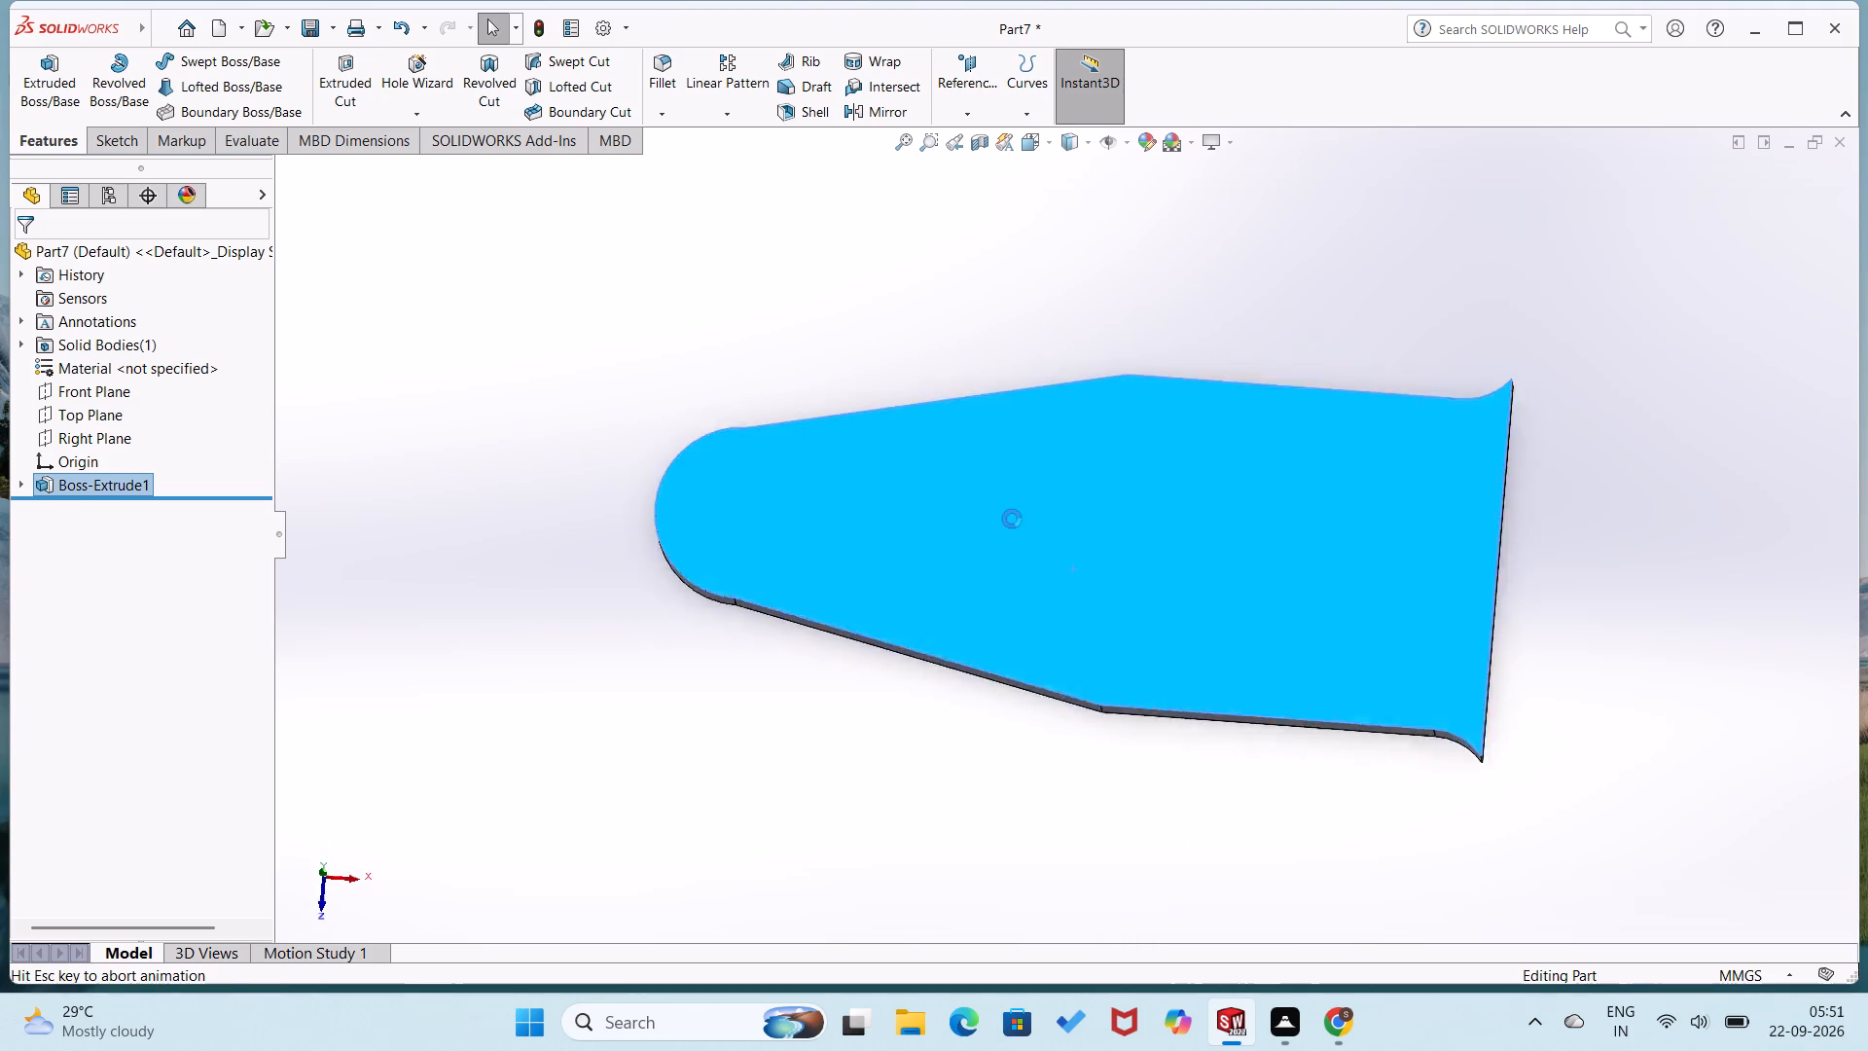
pyautogui.click(380, 620)
pyautogui.moveTo(458, 562); pyautogui.dragTo(253, 606, button='right')
pyautogui.moveTo(376, 577); pyautogui.dragTo(747, 391, button='right')
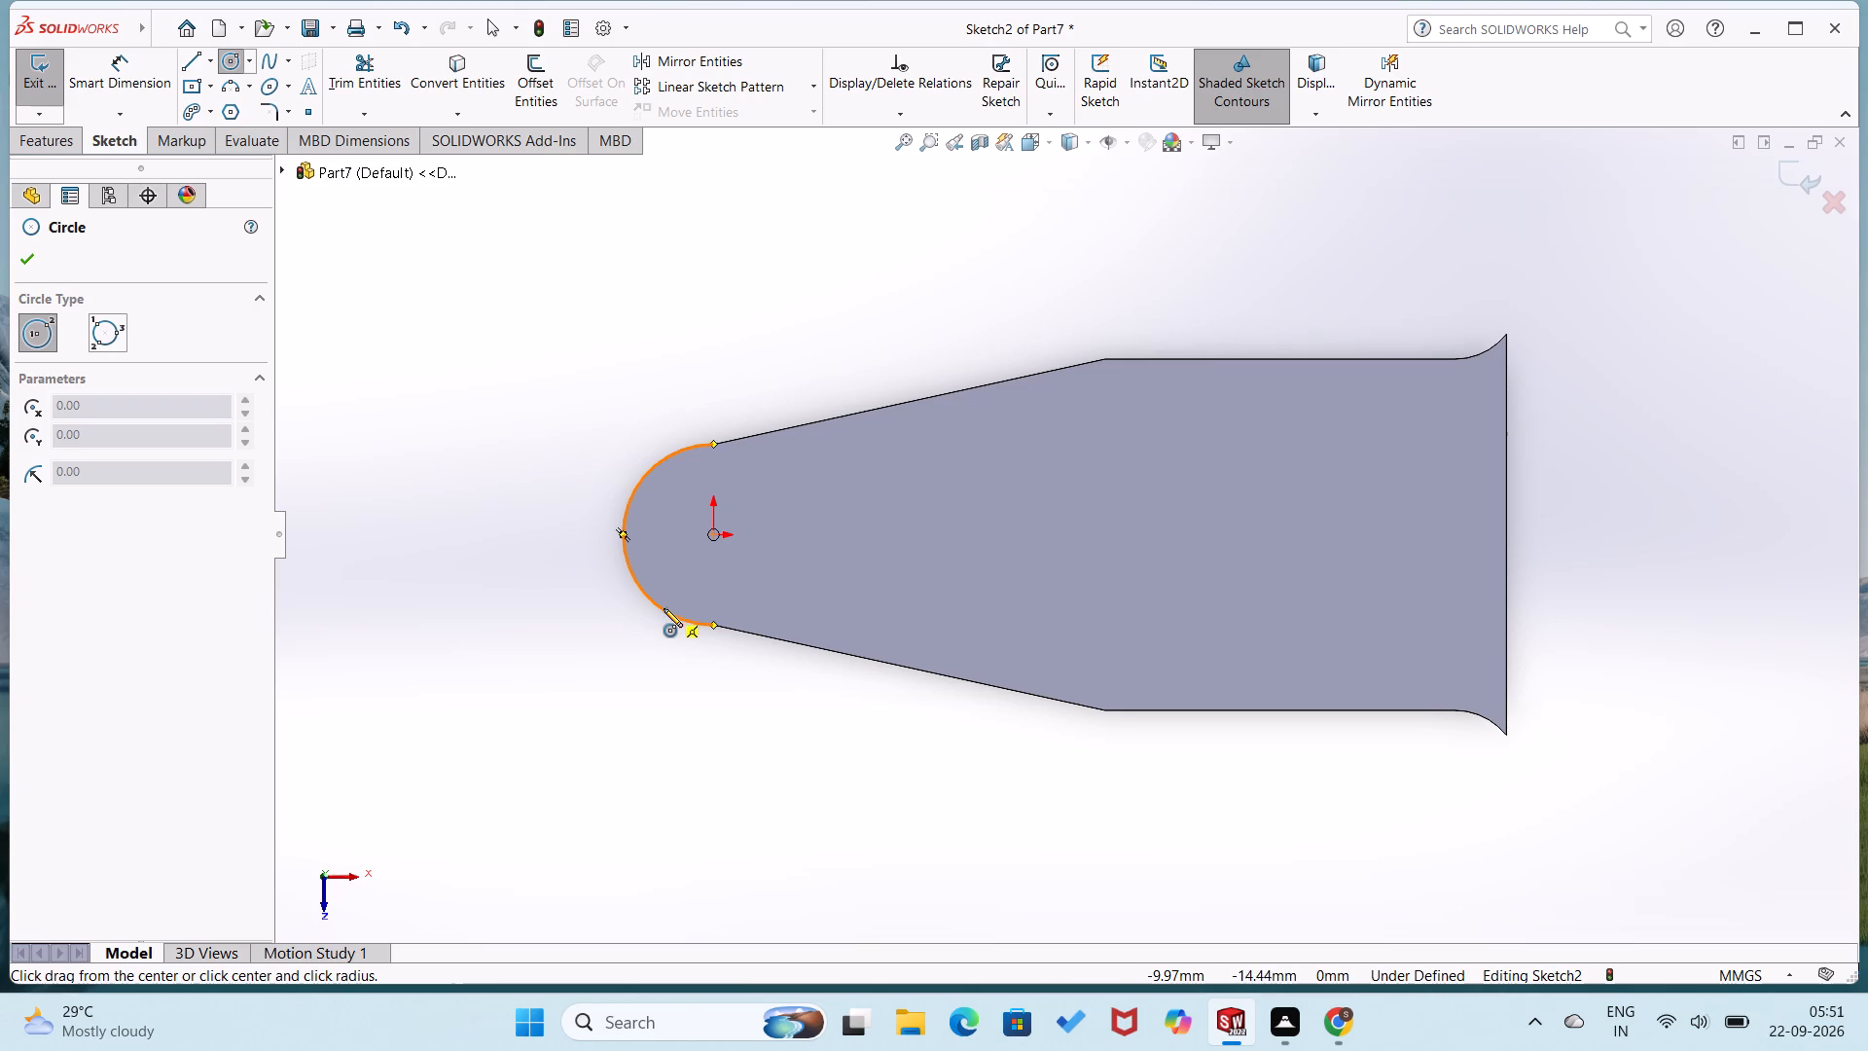
pyautogui.click(715, 536)
pyautogui.click(744, 568)
# Dimension the circle's diameter as 18 mm.
pyautogui.moveTo(773, 538); pyautogui.dragTo(799, 441, button='right')
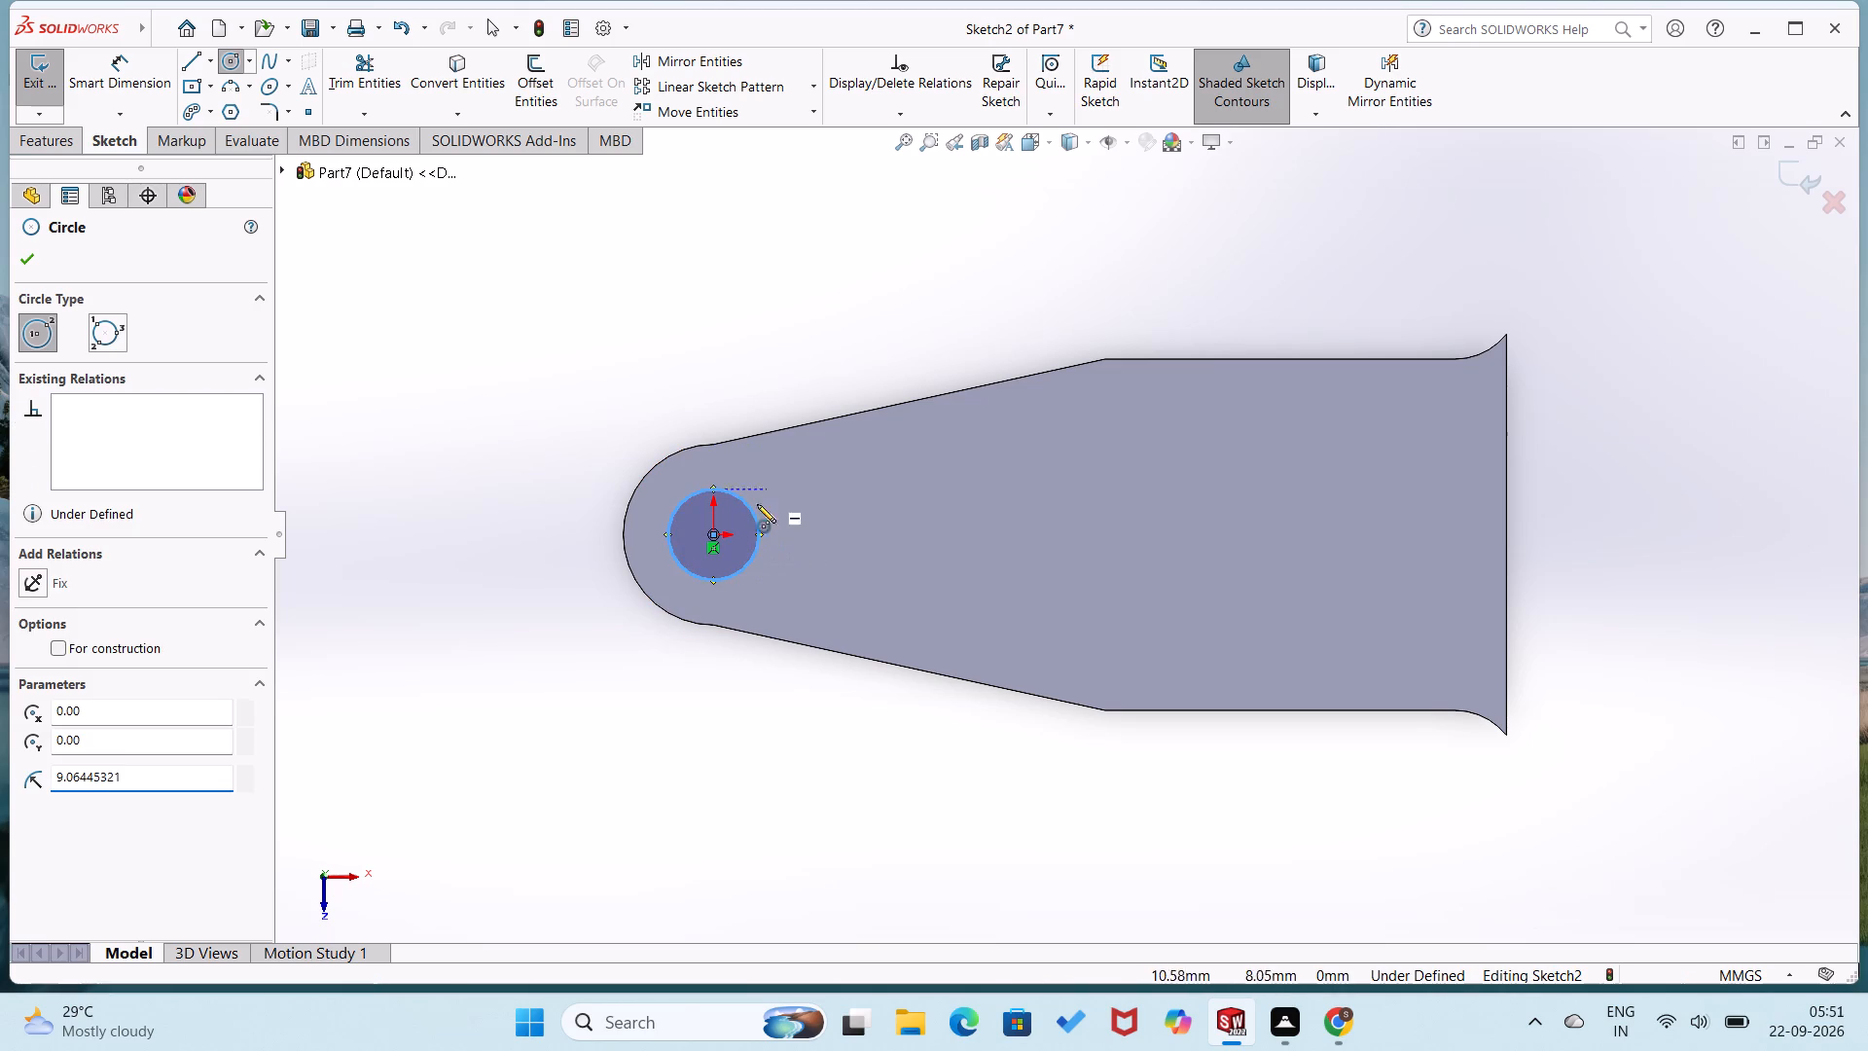
pyautogui.moveTo(752, 530); pyautogui.dragTo(811, 340, button='right')
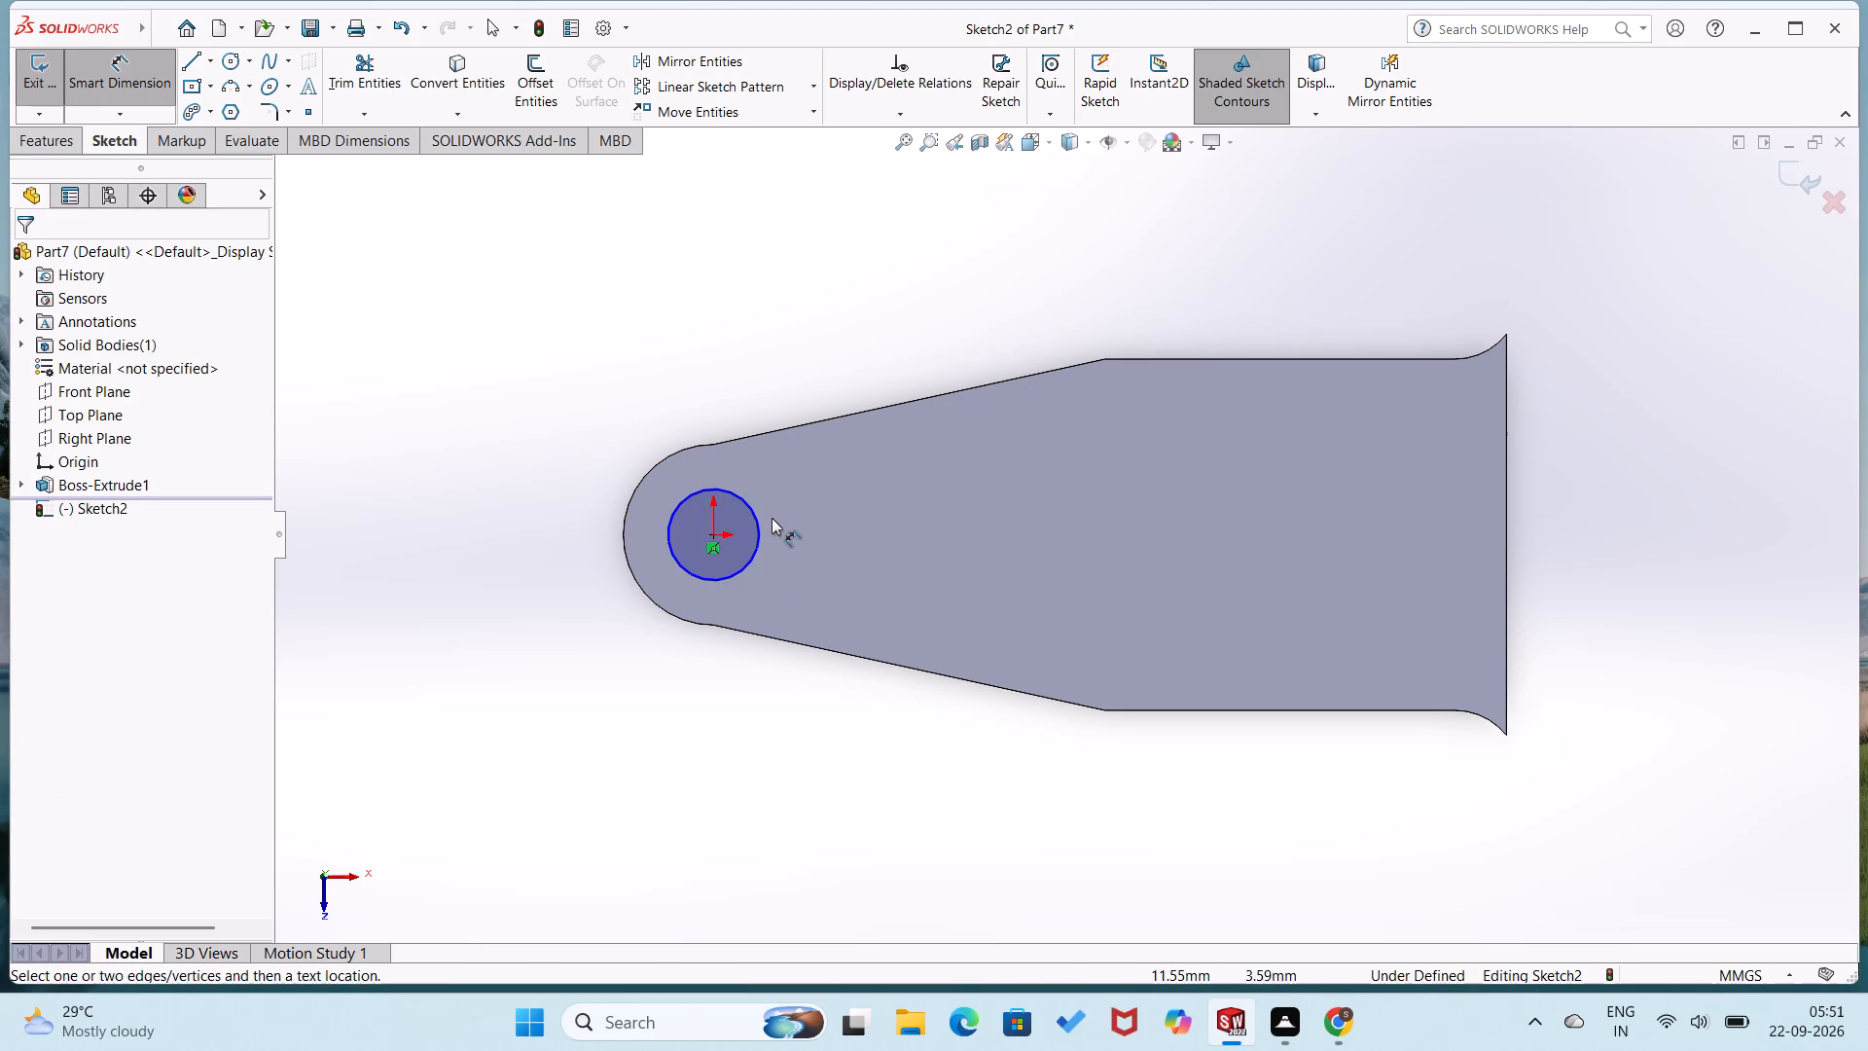
pyautogui.click(758, 531)
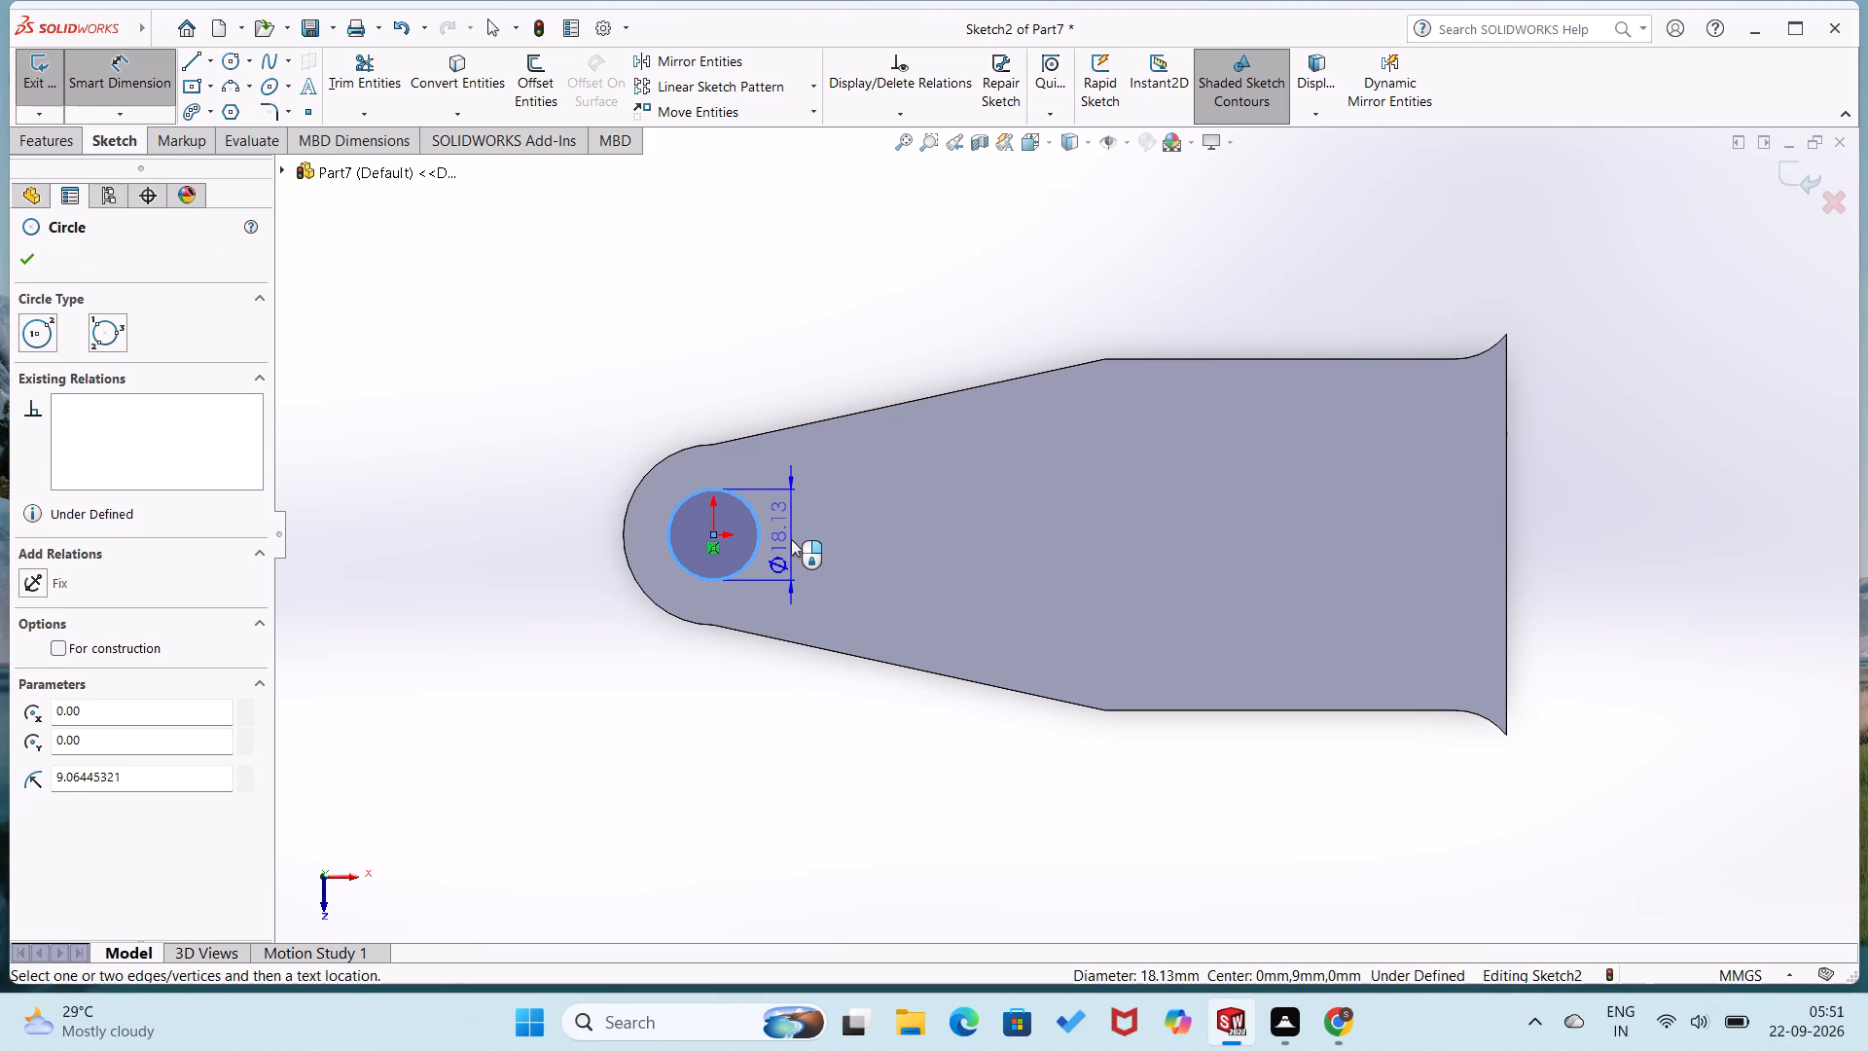
pyautogui.click(791, 539)
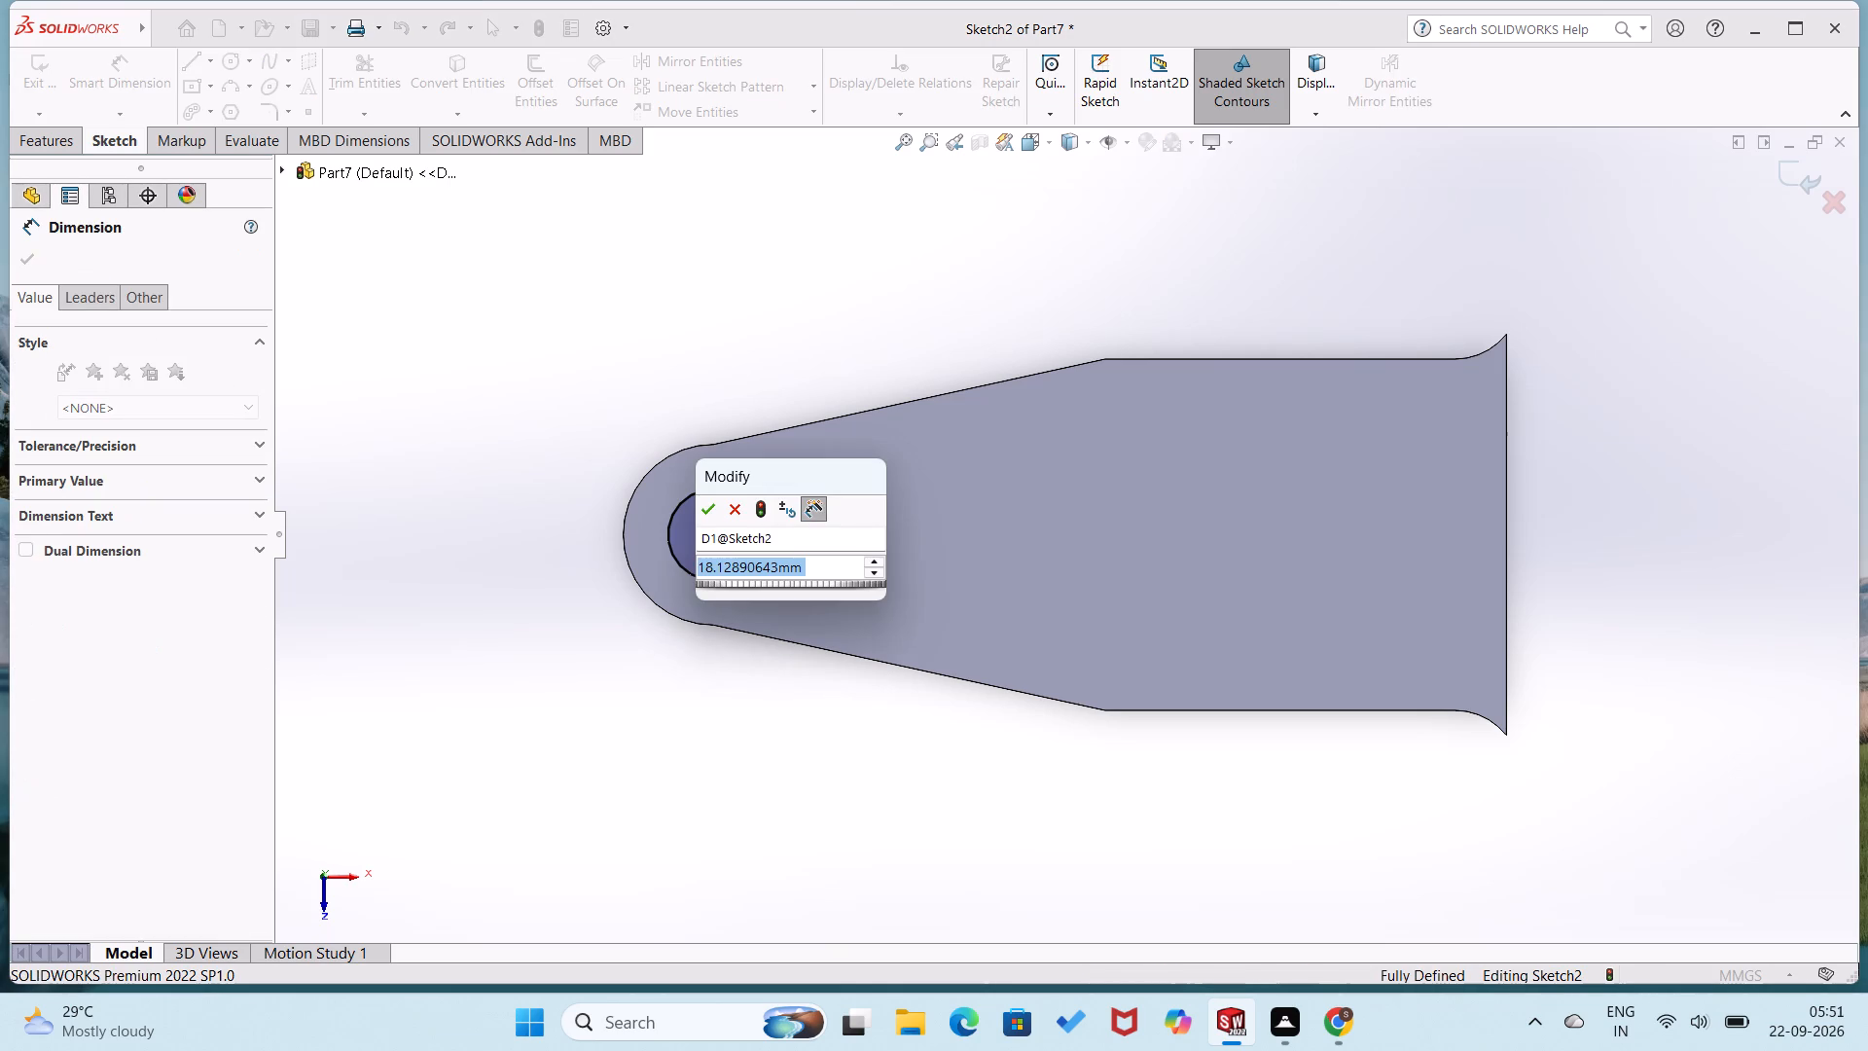
pyautogui.write('18')
pyautogui.press('Return')
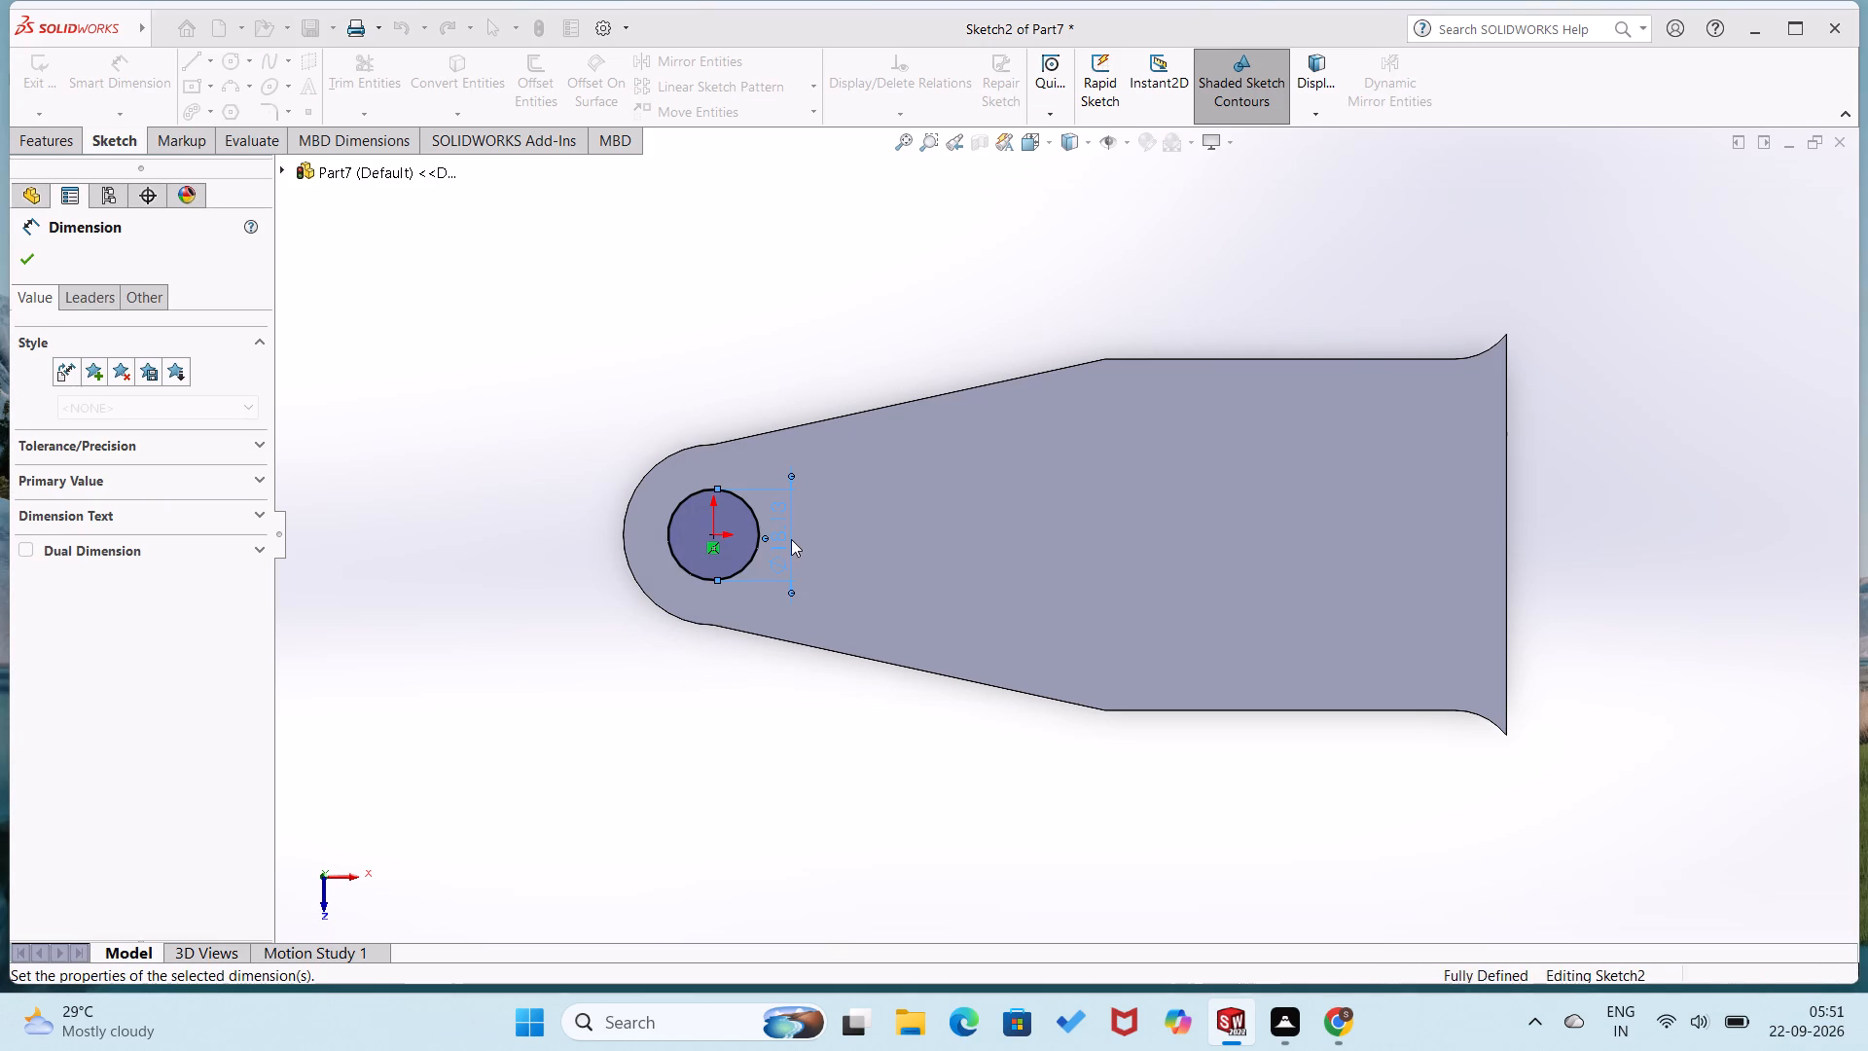
pyautogui.click(570, 599)
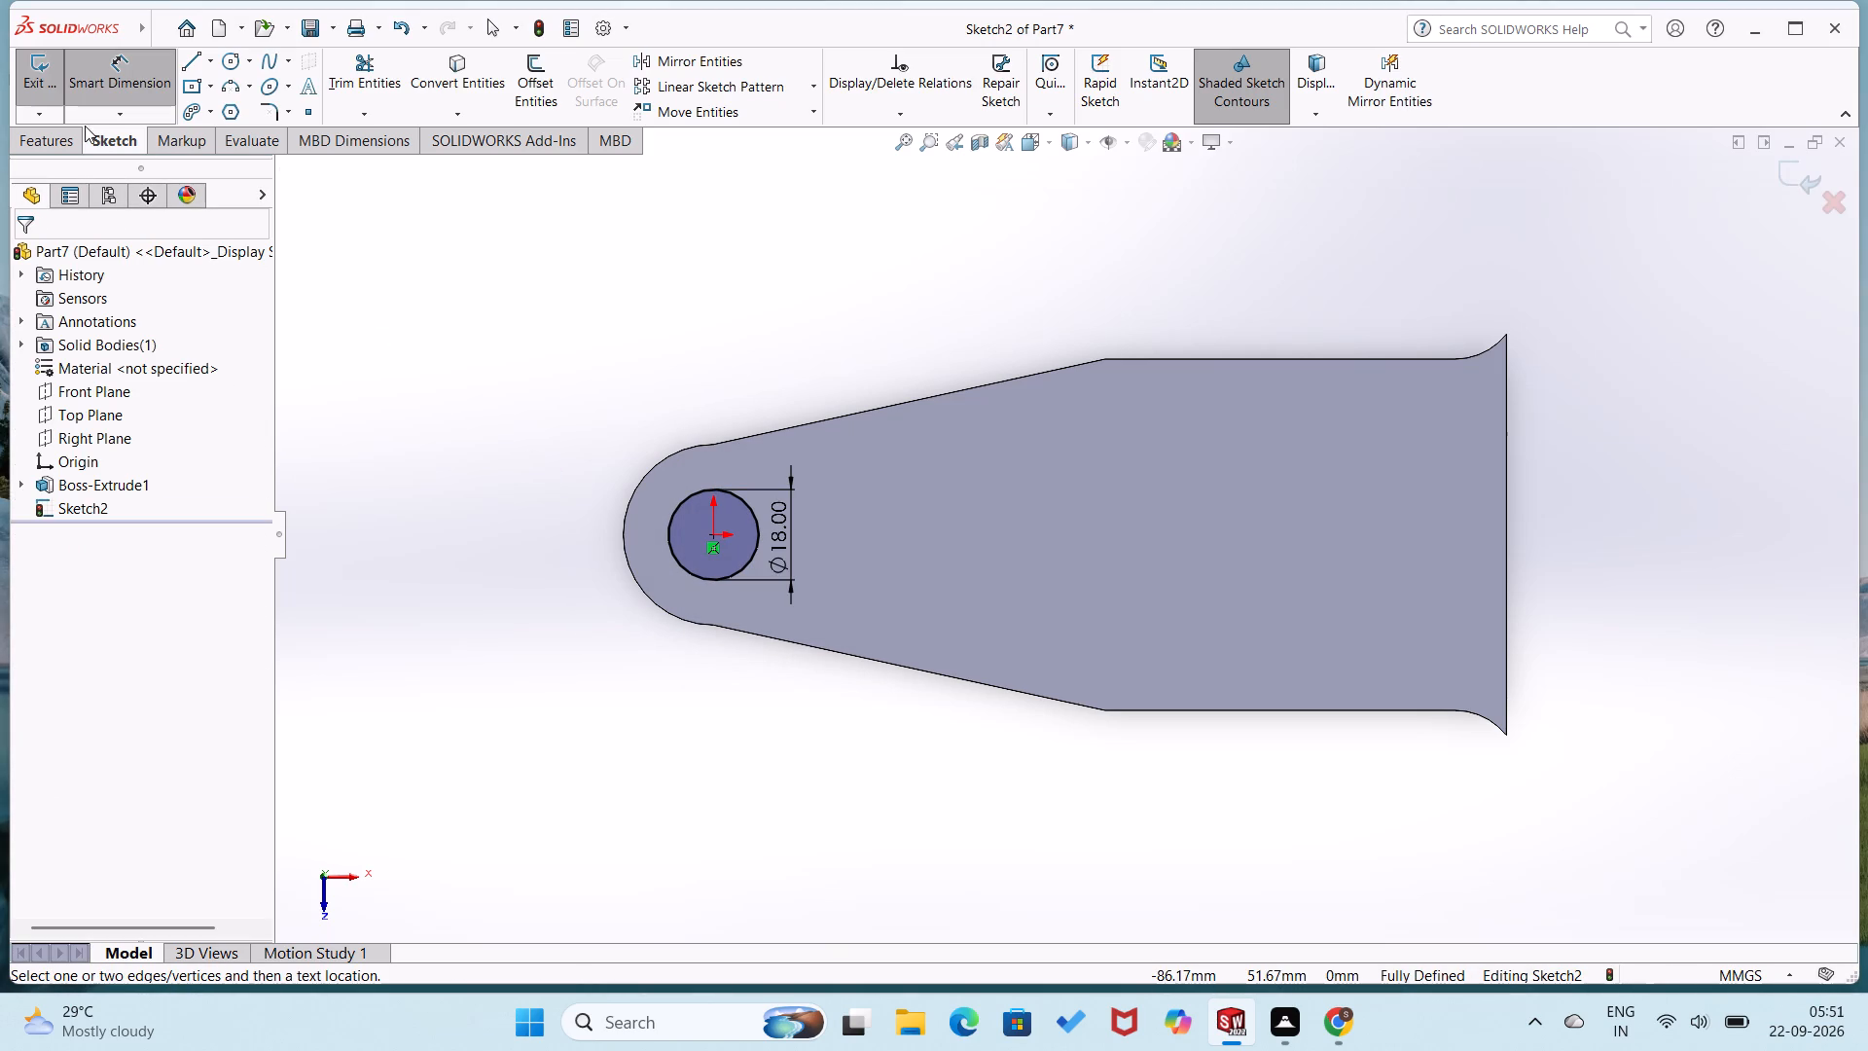
# Cut the circle into the plate's rounded end with a blind Extruded Cut 9 mm deep.
pyautogui.click(63, 151)
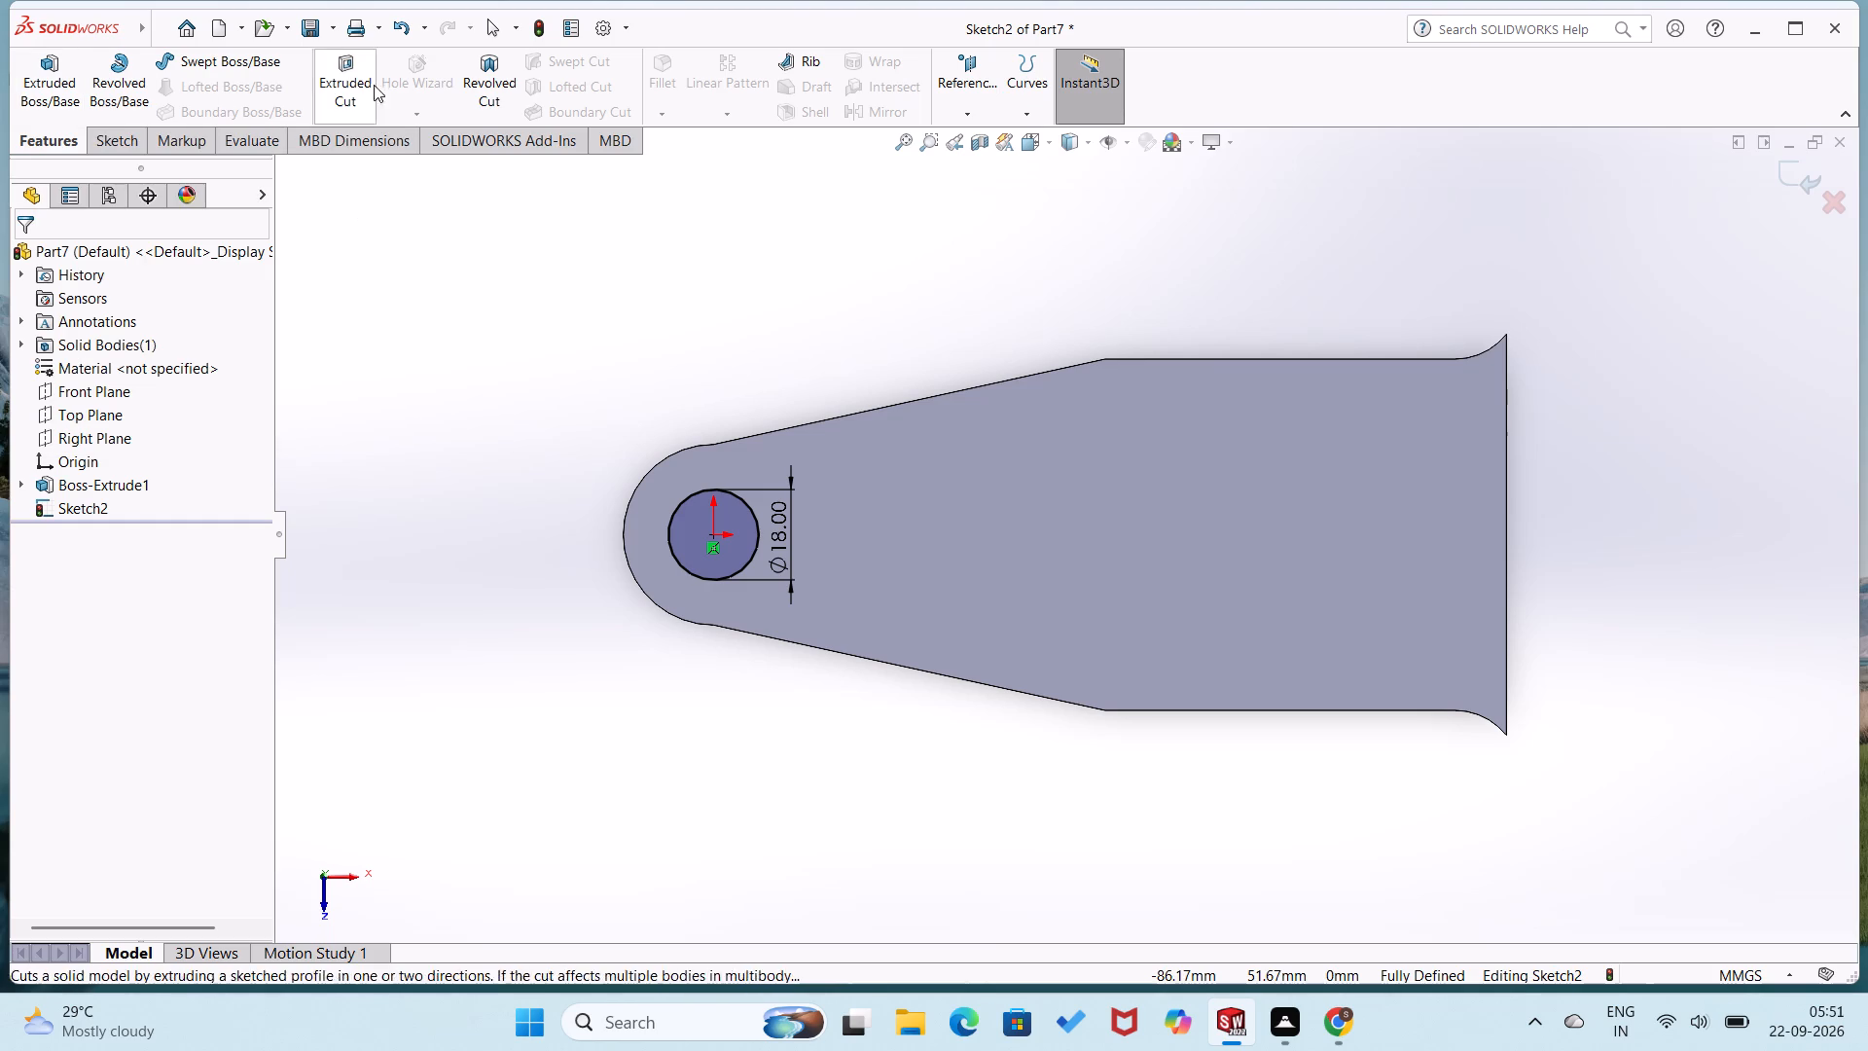
pyautogui.click(360, 76)
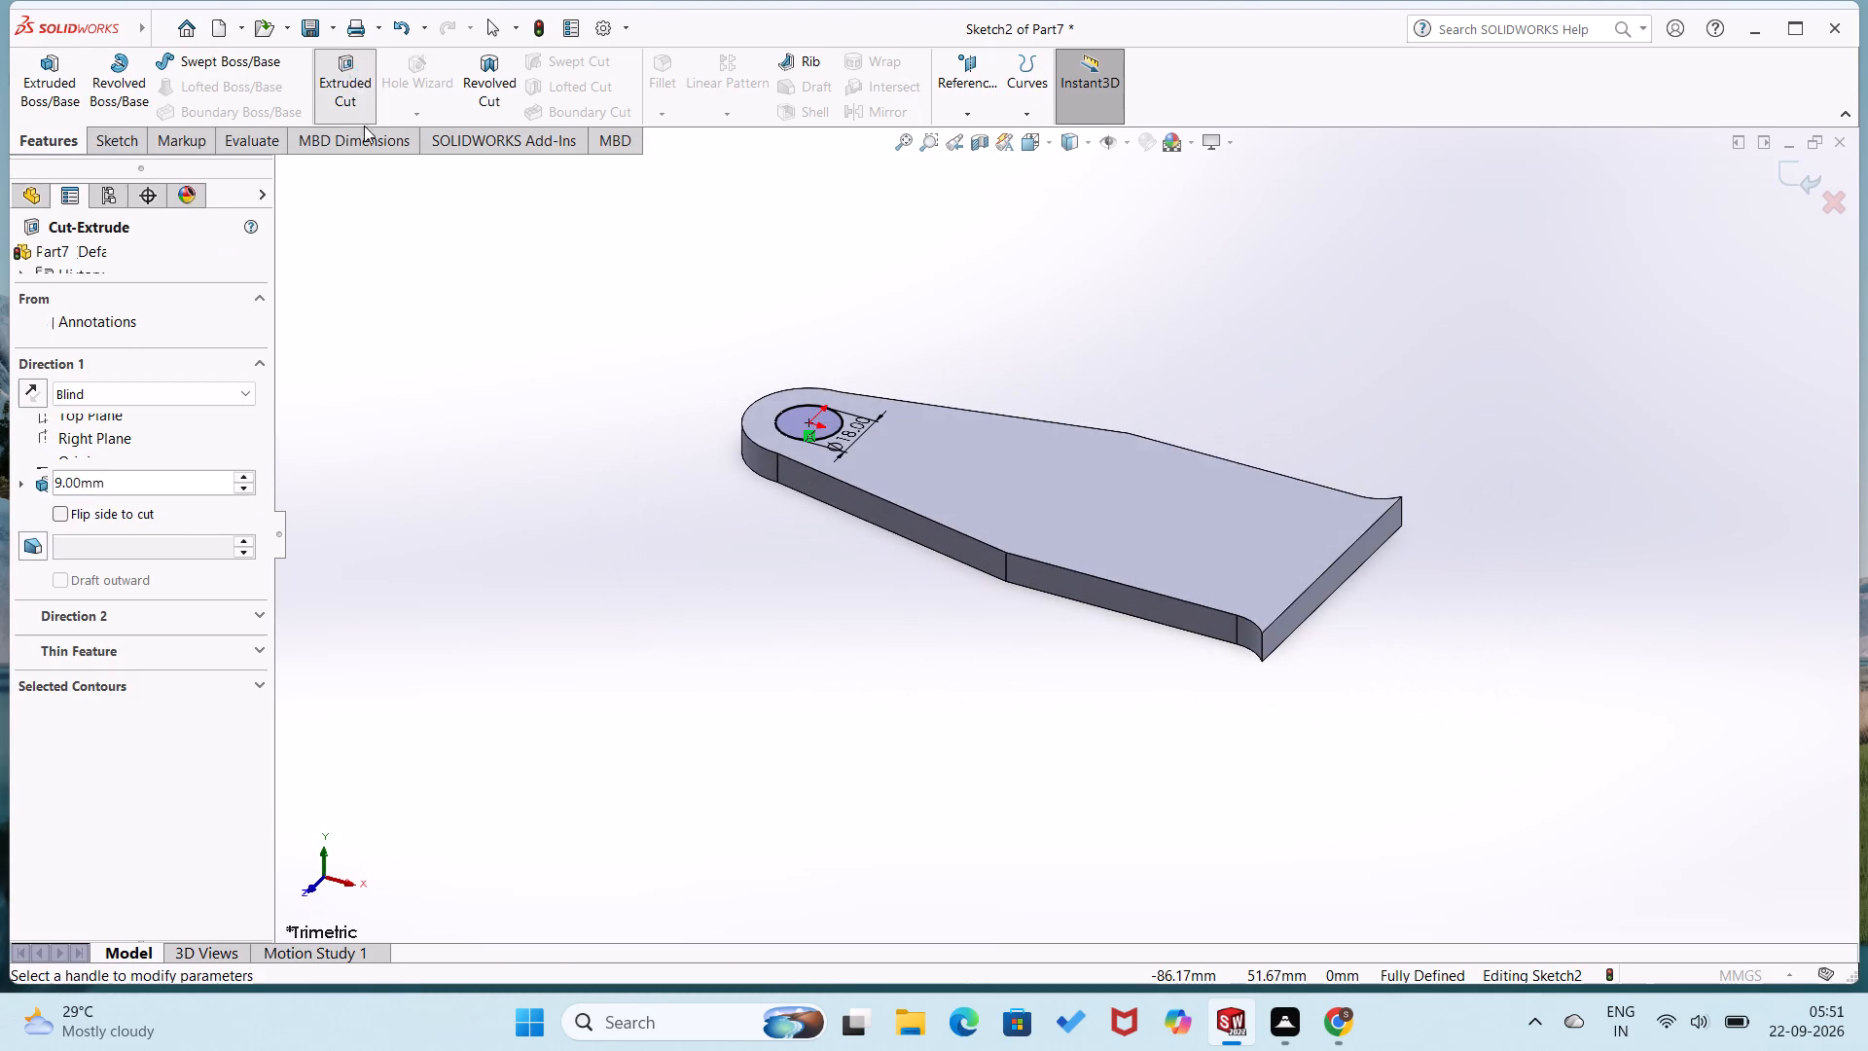
pyautogui.click(29, 258)
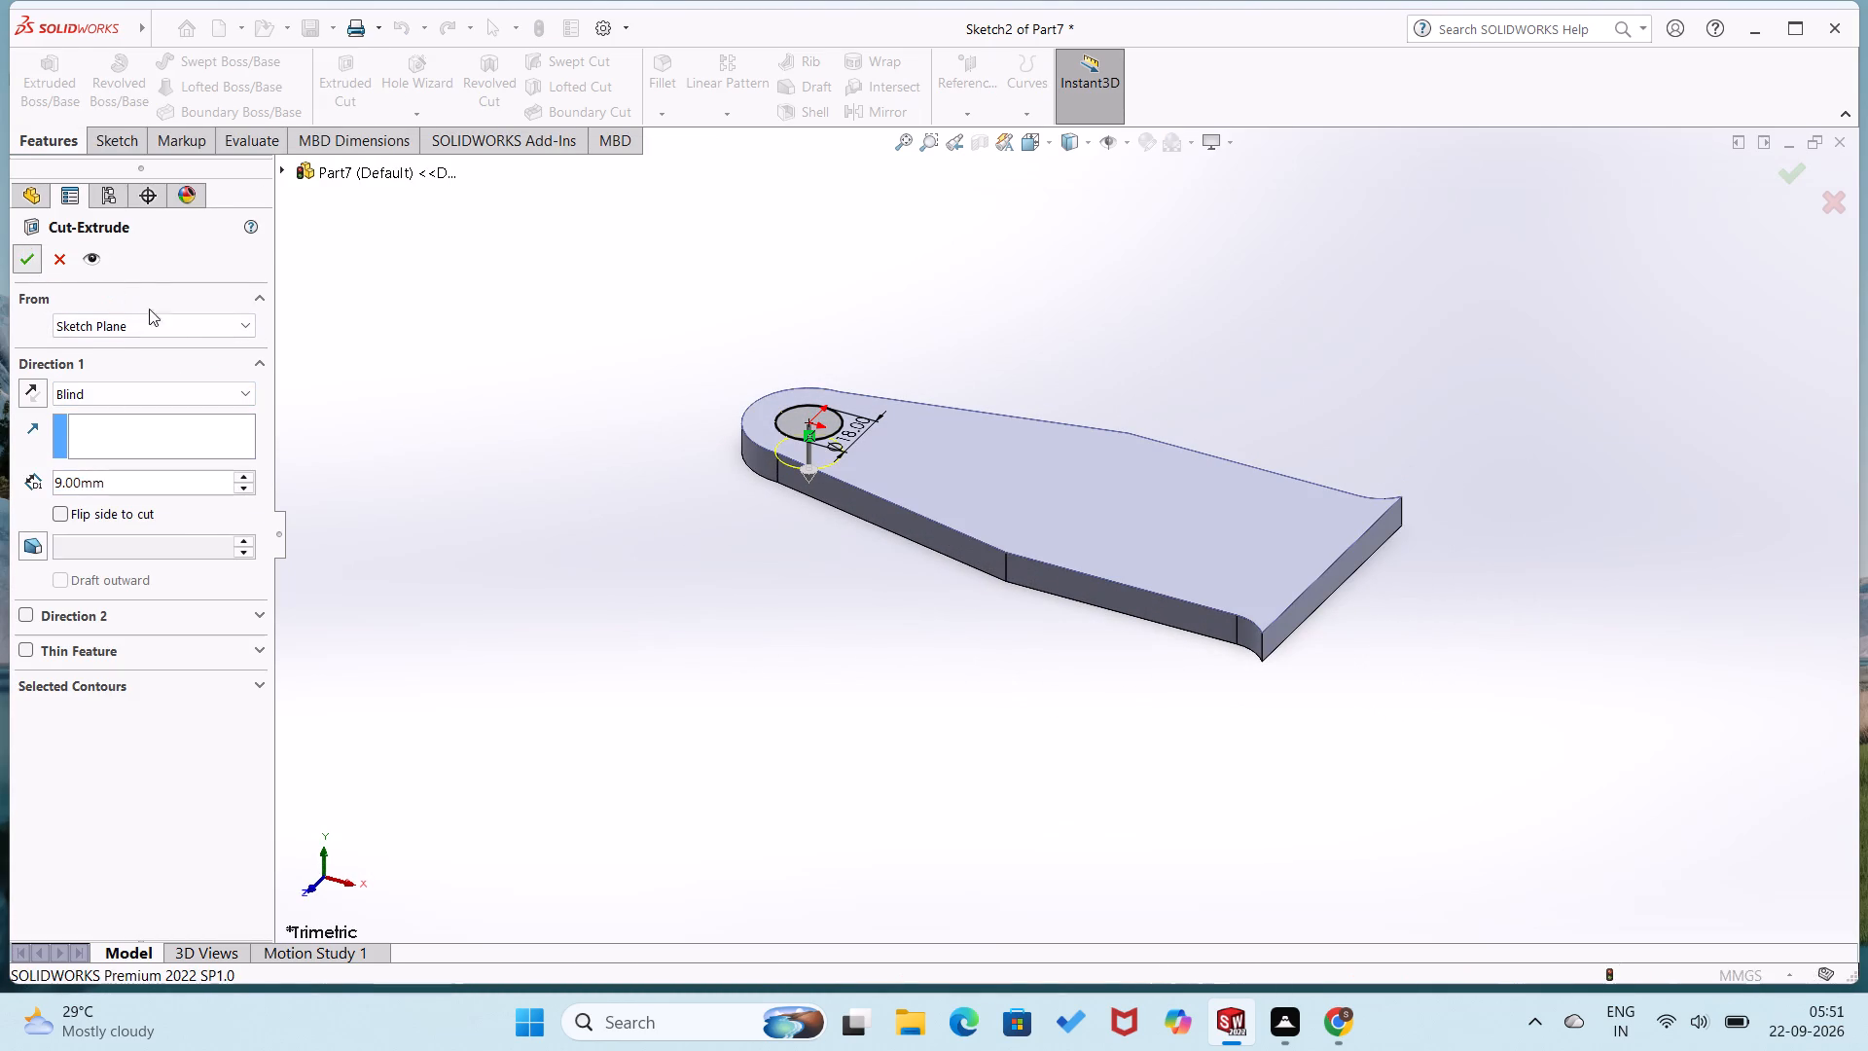
pyautogui.click(499, 451)
# Start a new sketch on the plate's top face.
pyautogui.rightClick(961, 429)
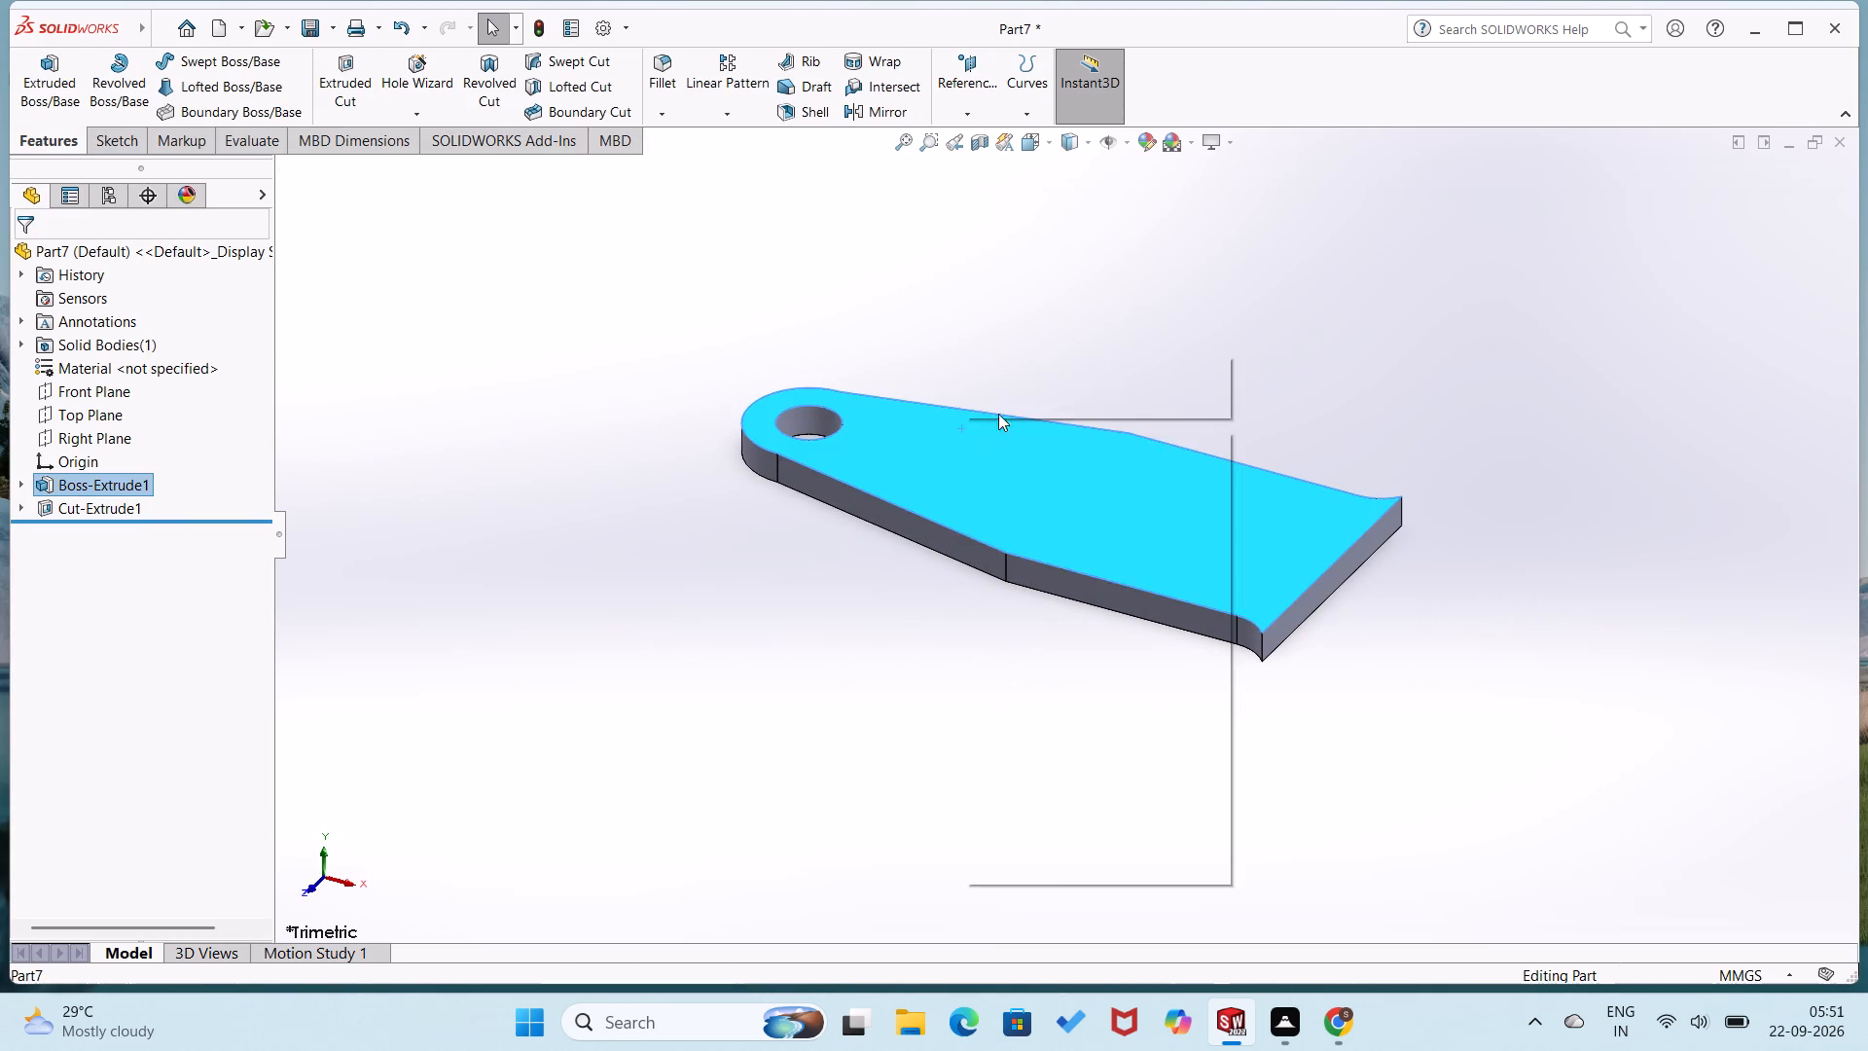
pyautogui.click(1010, 405)
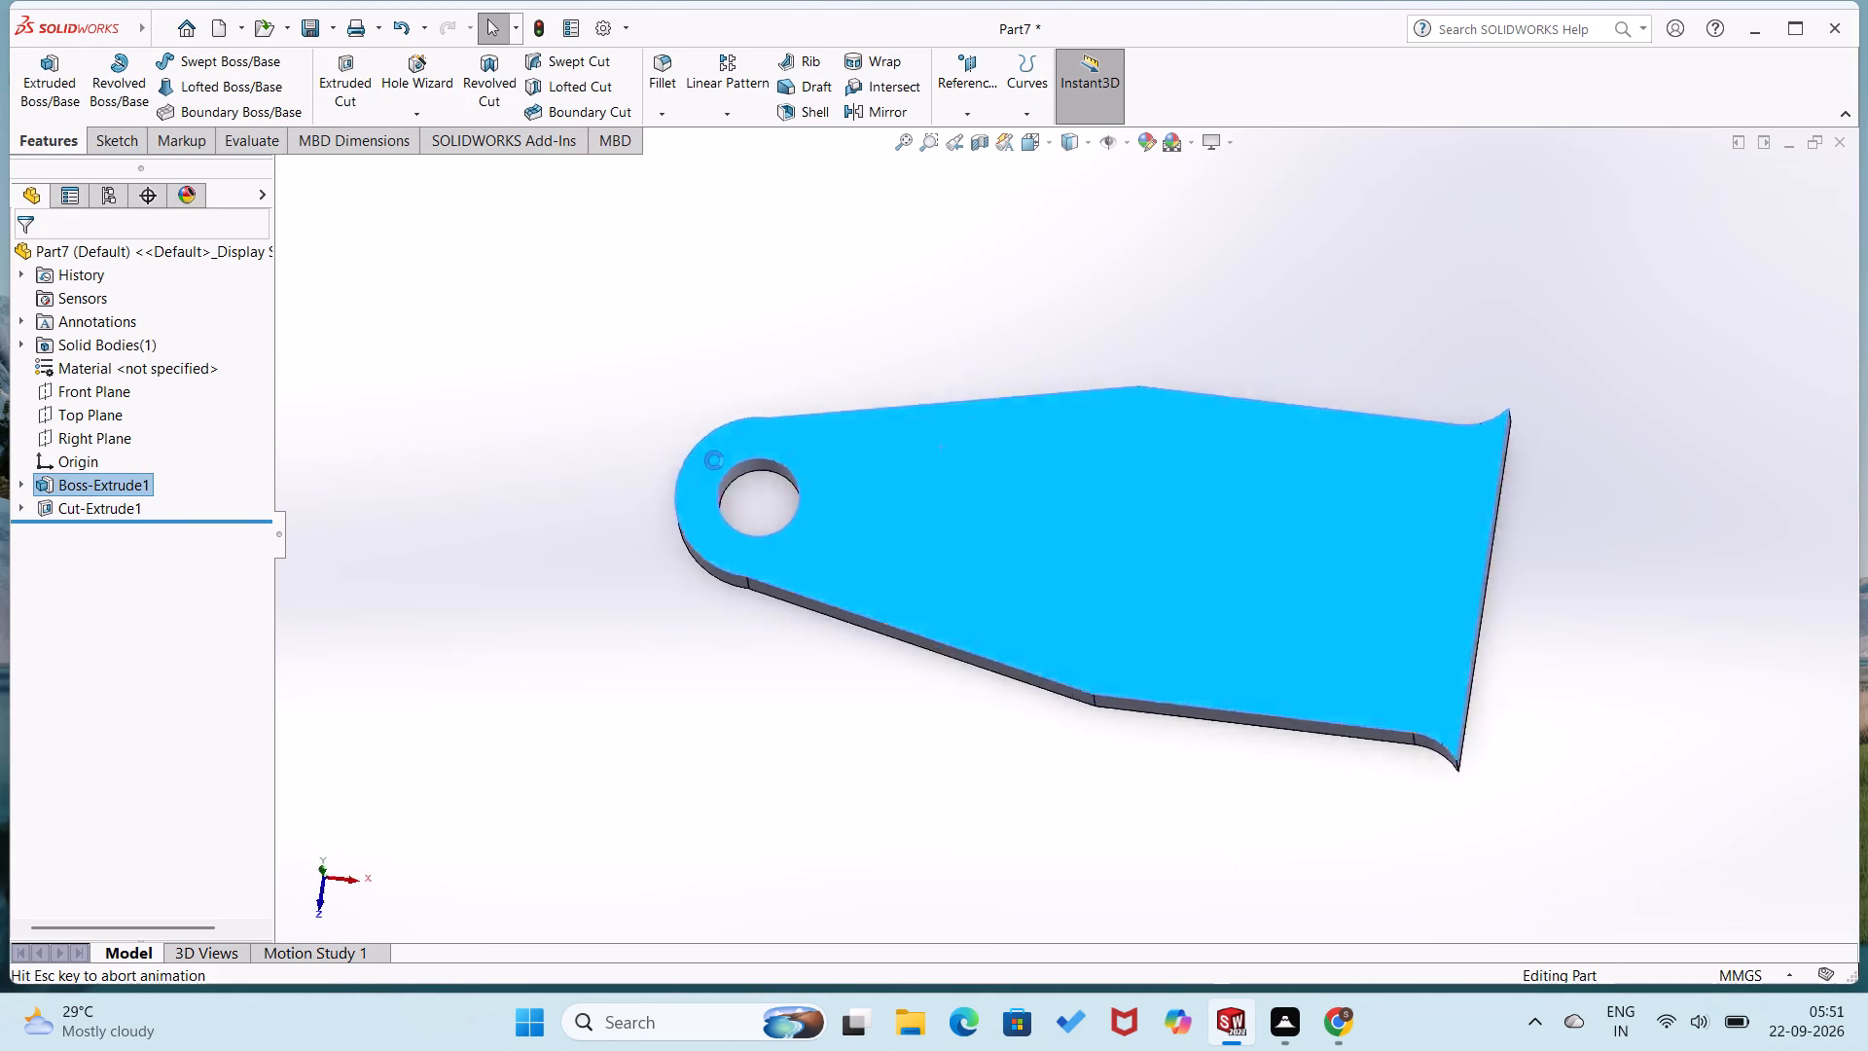
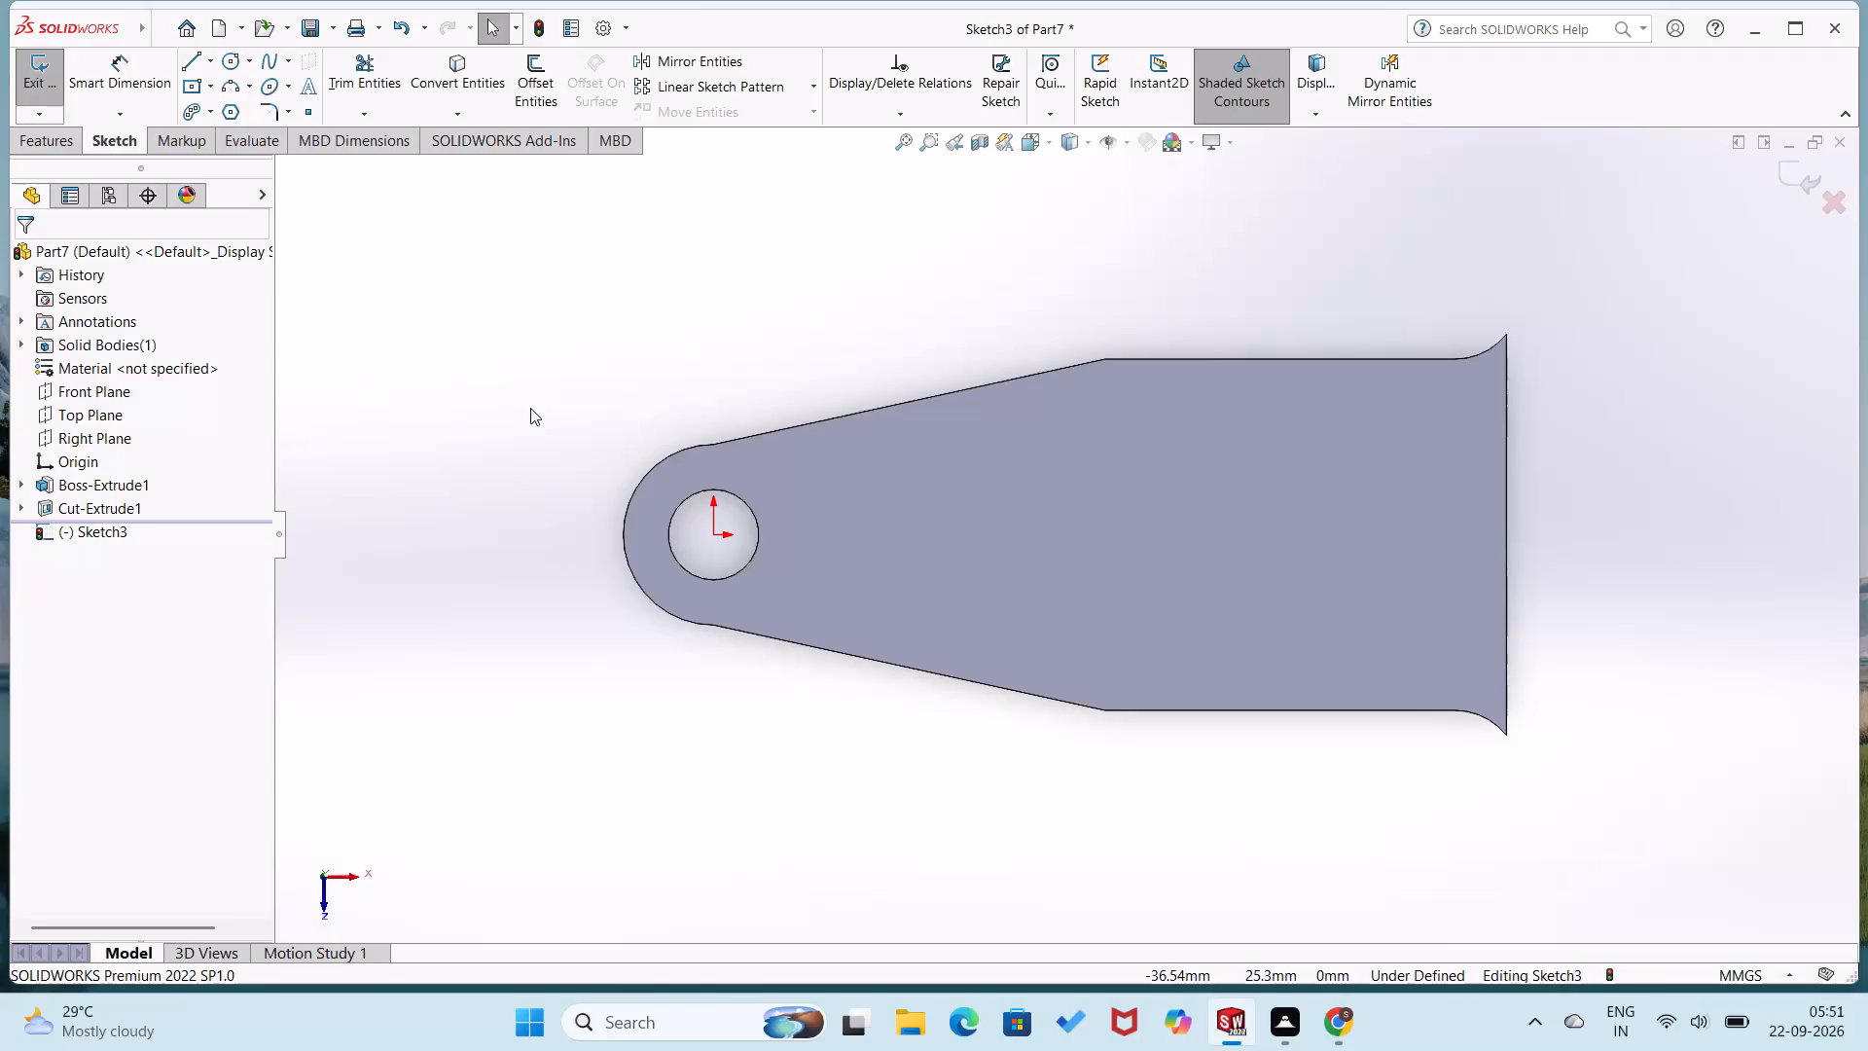
# Sketch a 70 mm vertical construction line across the plate, joining the two corners where the tapered edges meet the straight edges.
pyautogui.moveTo(616, 381); pyautogui.dragTo(470, 475, button='right')
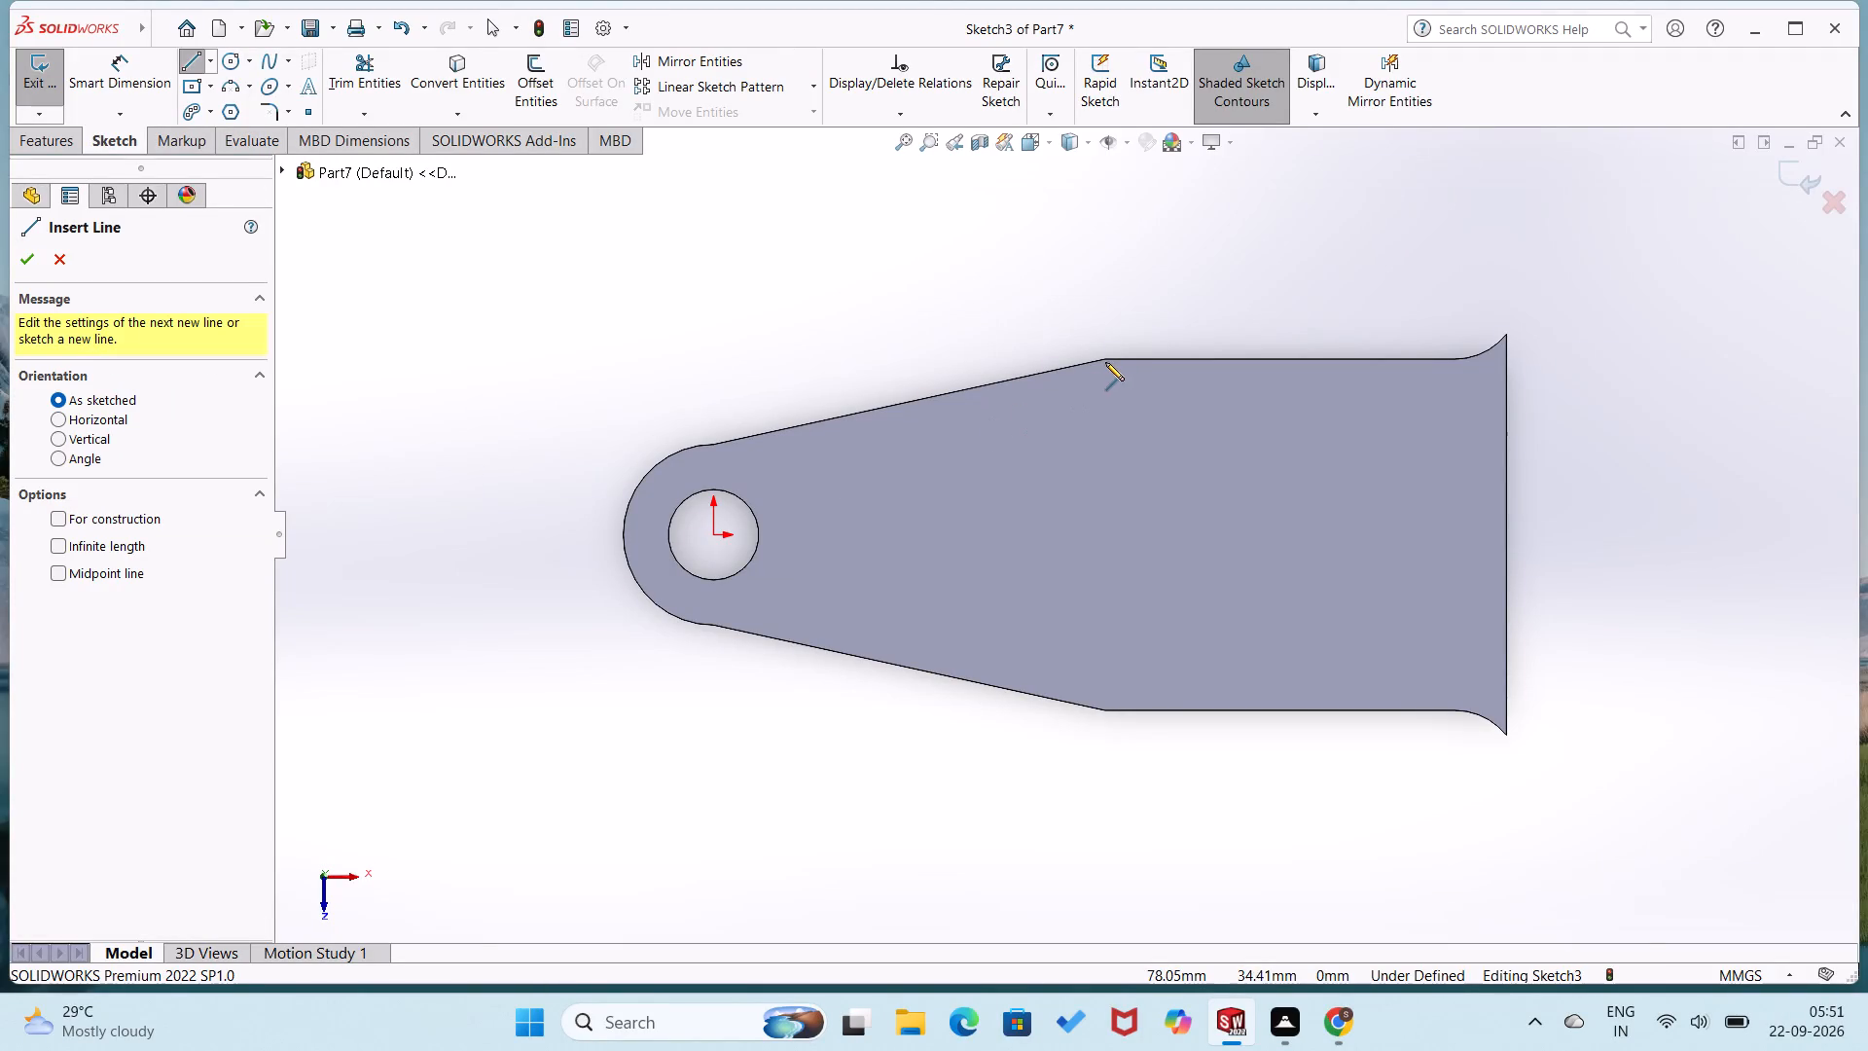
pyautogui.click(1105, 357)
pyautogui.click(1106, 711)
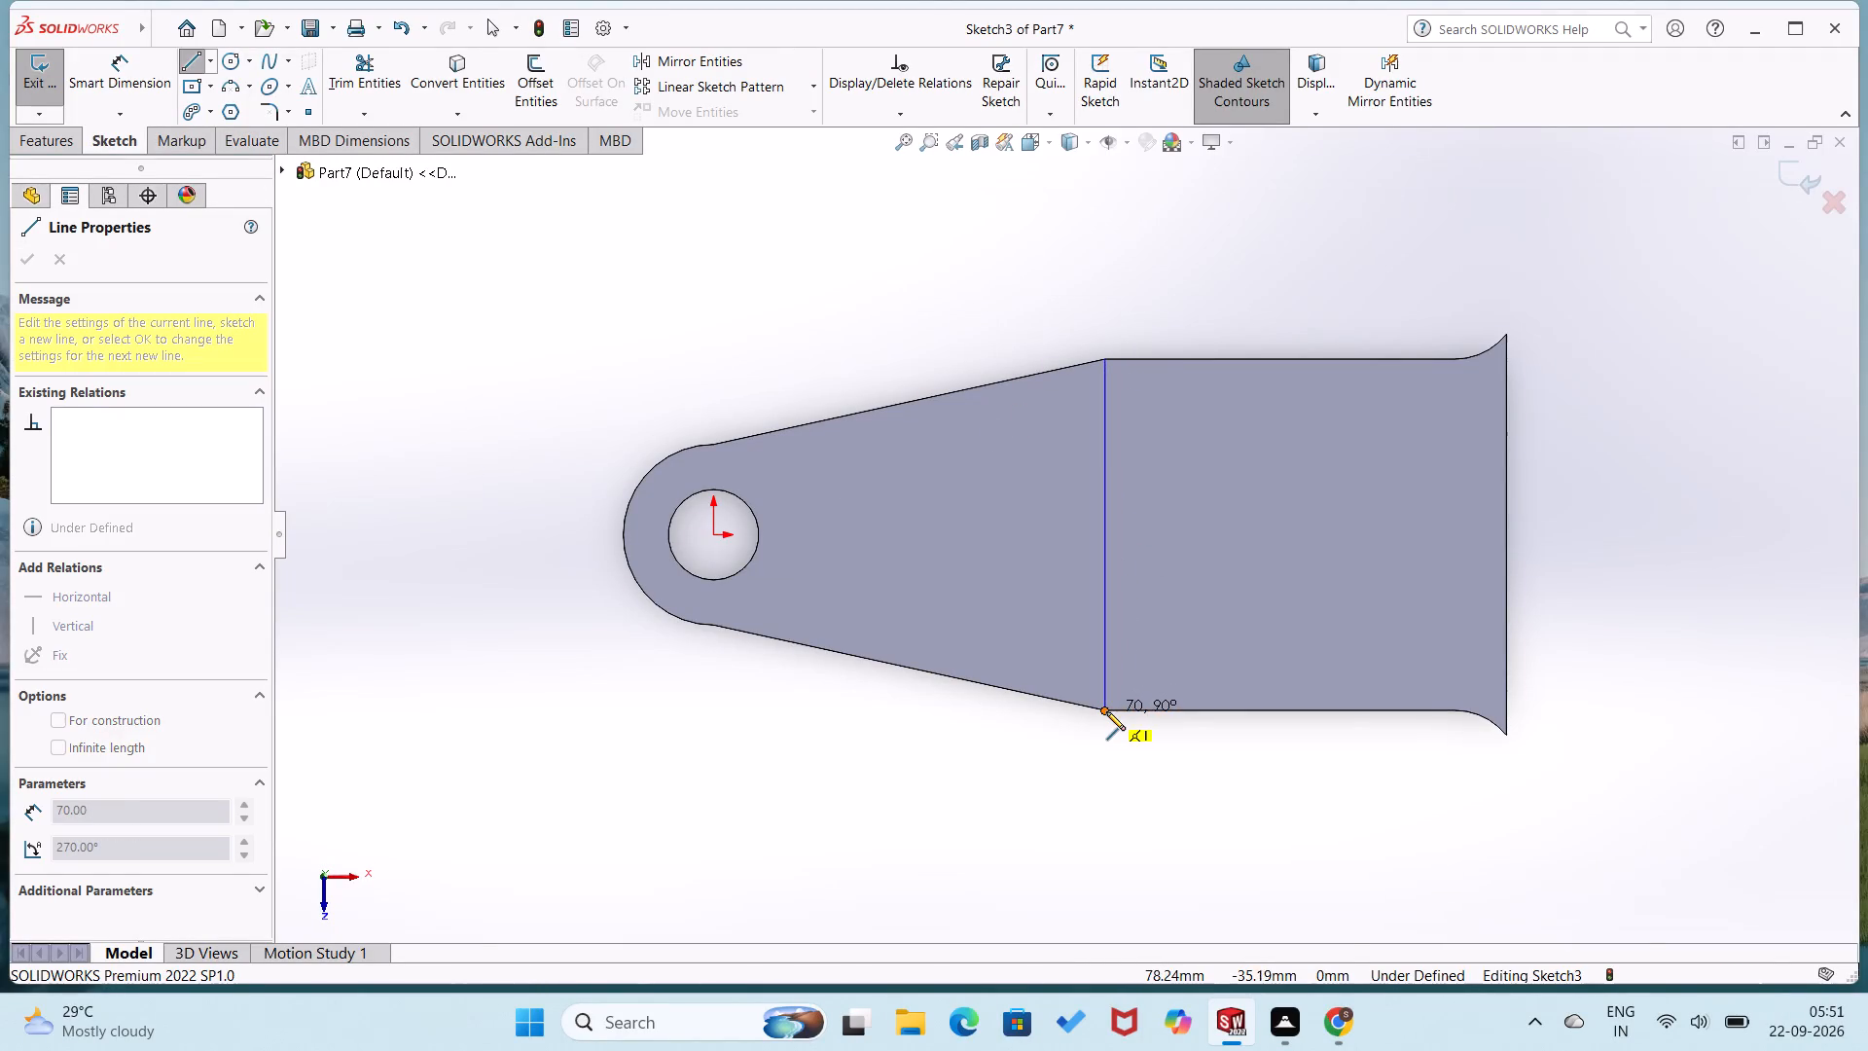
pyautogui.rightClick(1105, 710)
pyautogui.click(1145, 682)
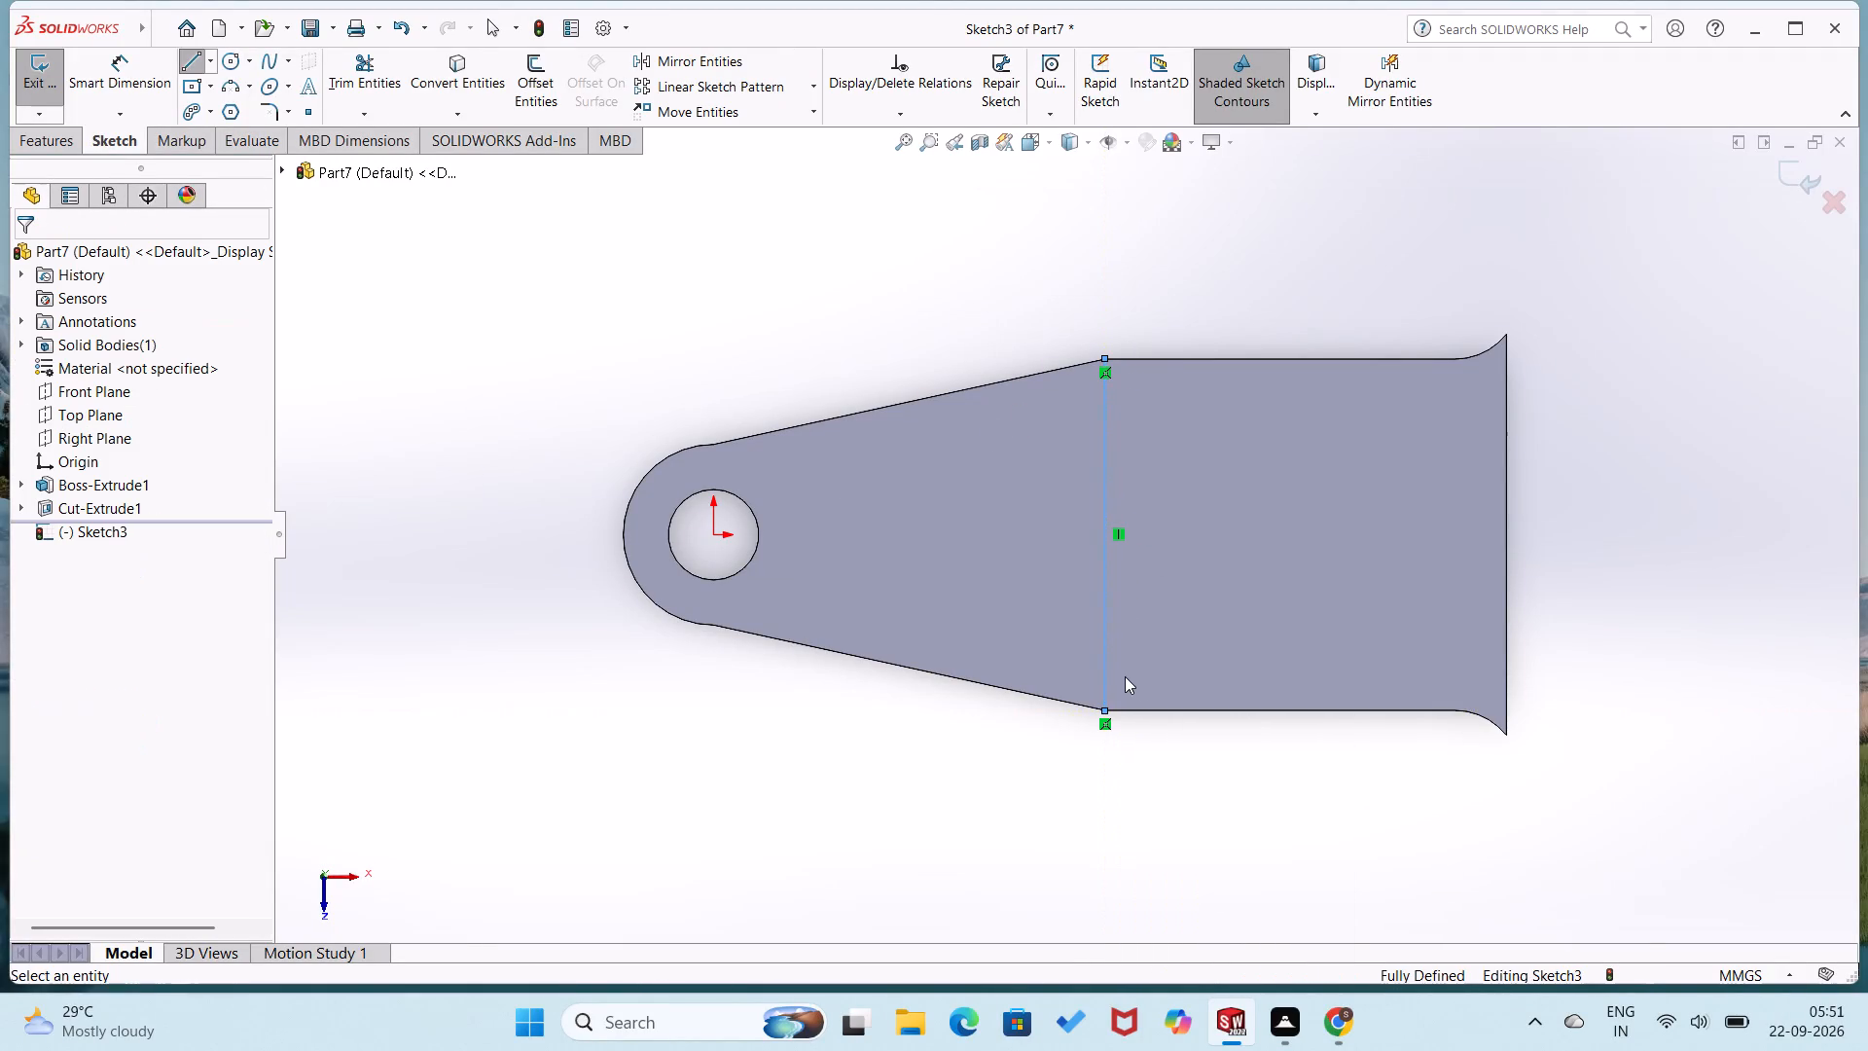
pyautogui.moveTo(1030, 676); pyautogui.dragTo(747, 699, button='right')
# Draw a circle about 38 mm in diameter centred on the construction line's midpoint.
pyautogui.moveTo(984, 621); pyautogui.dragTo(1140, 579, button='right')
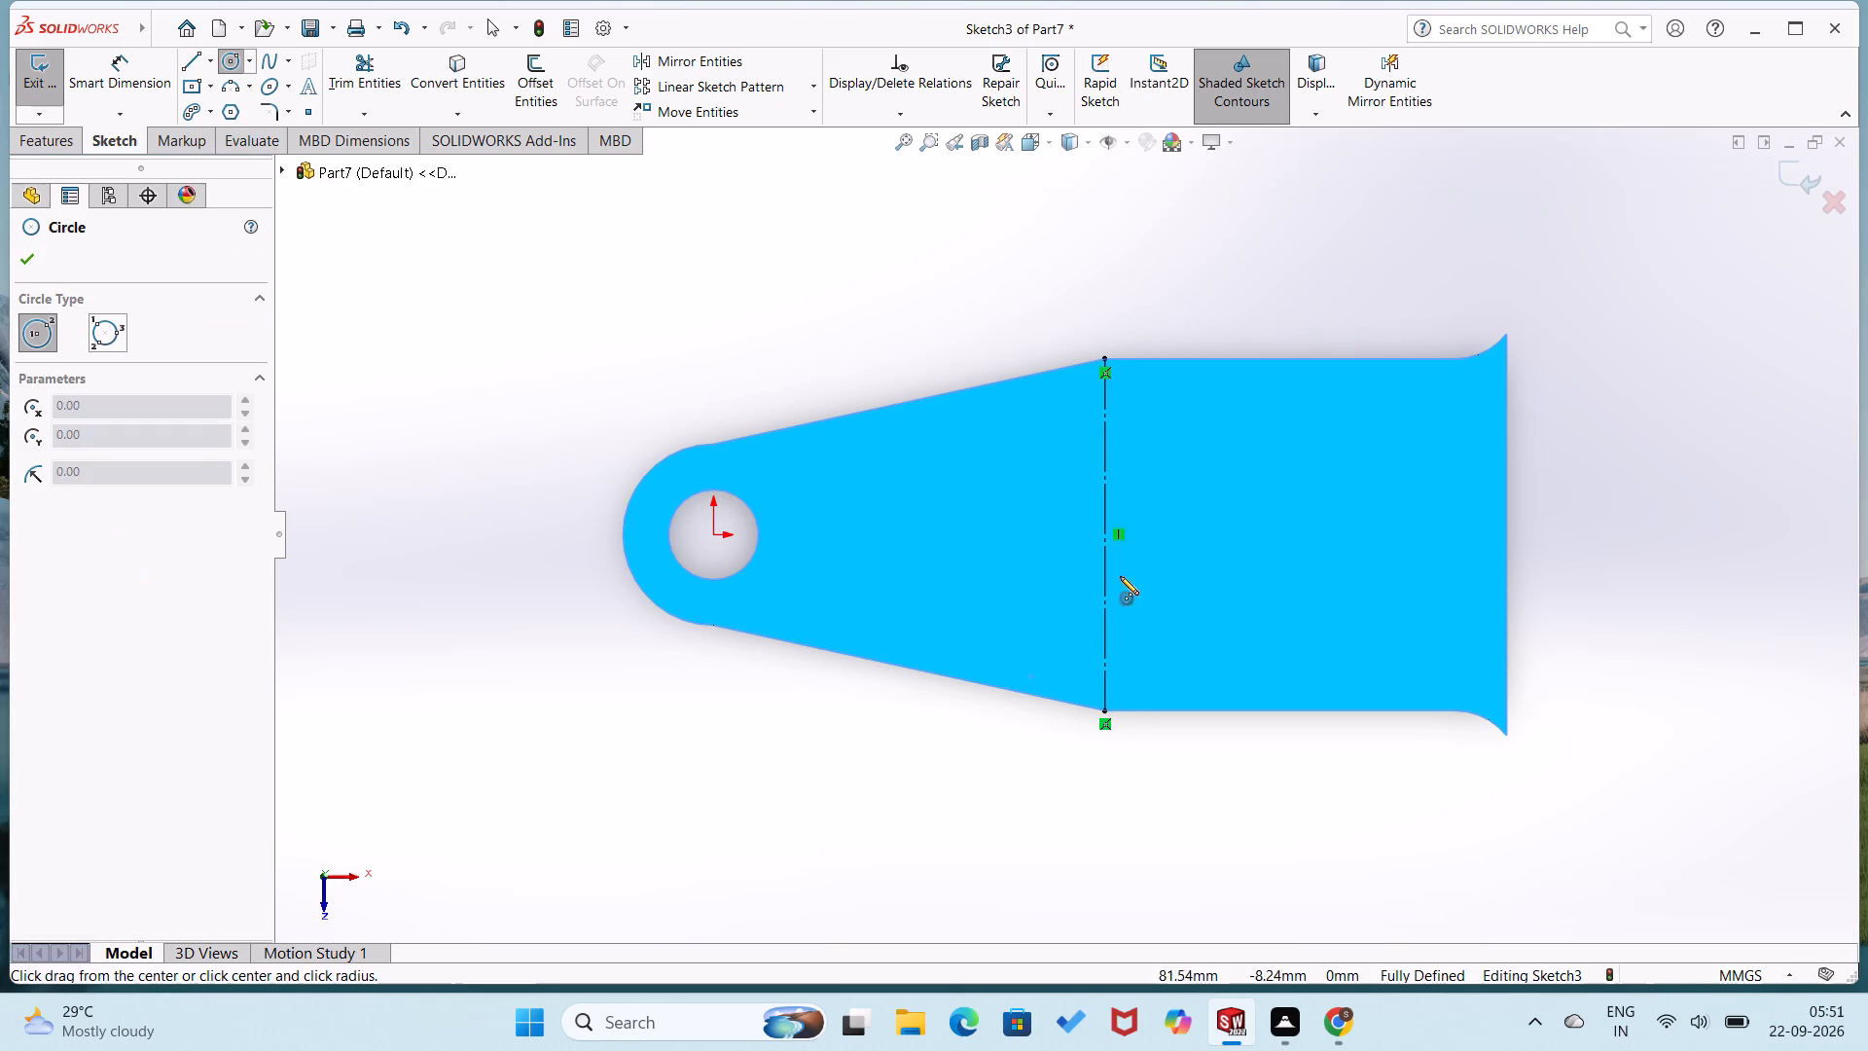
pyautogui.click(1105, 531)
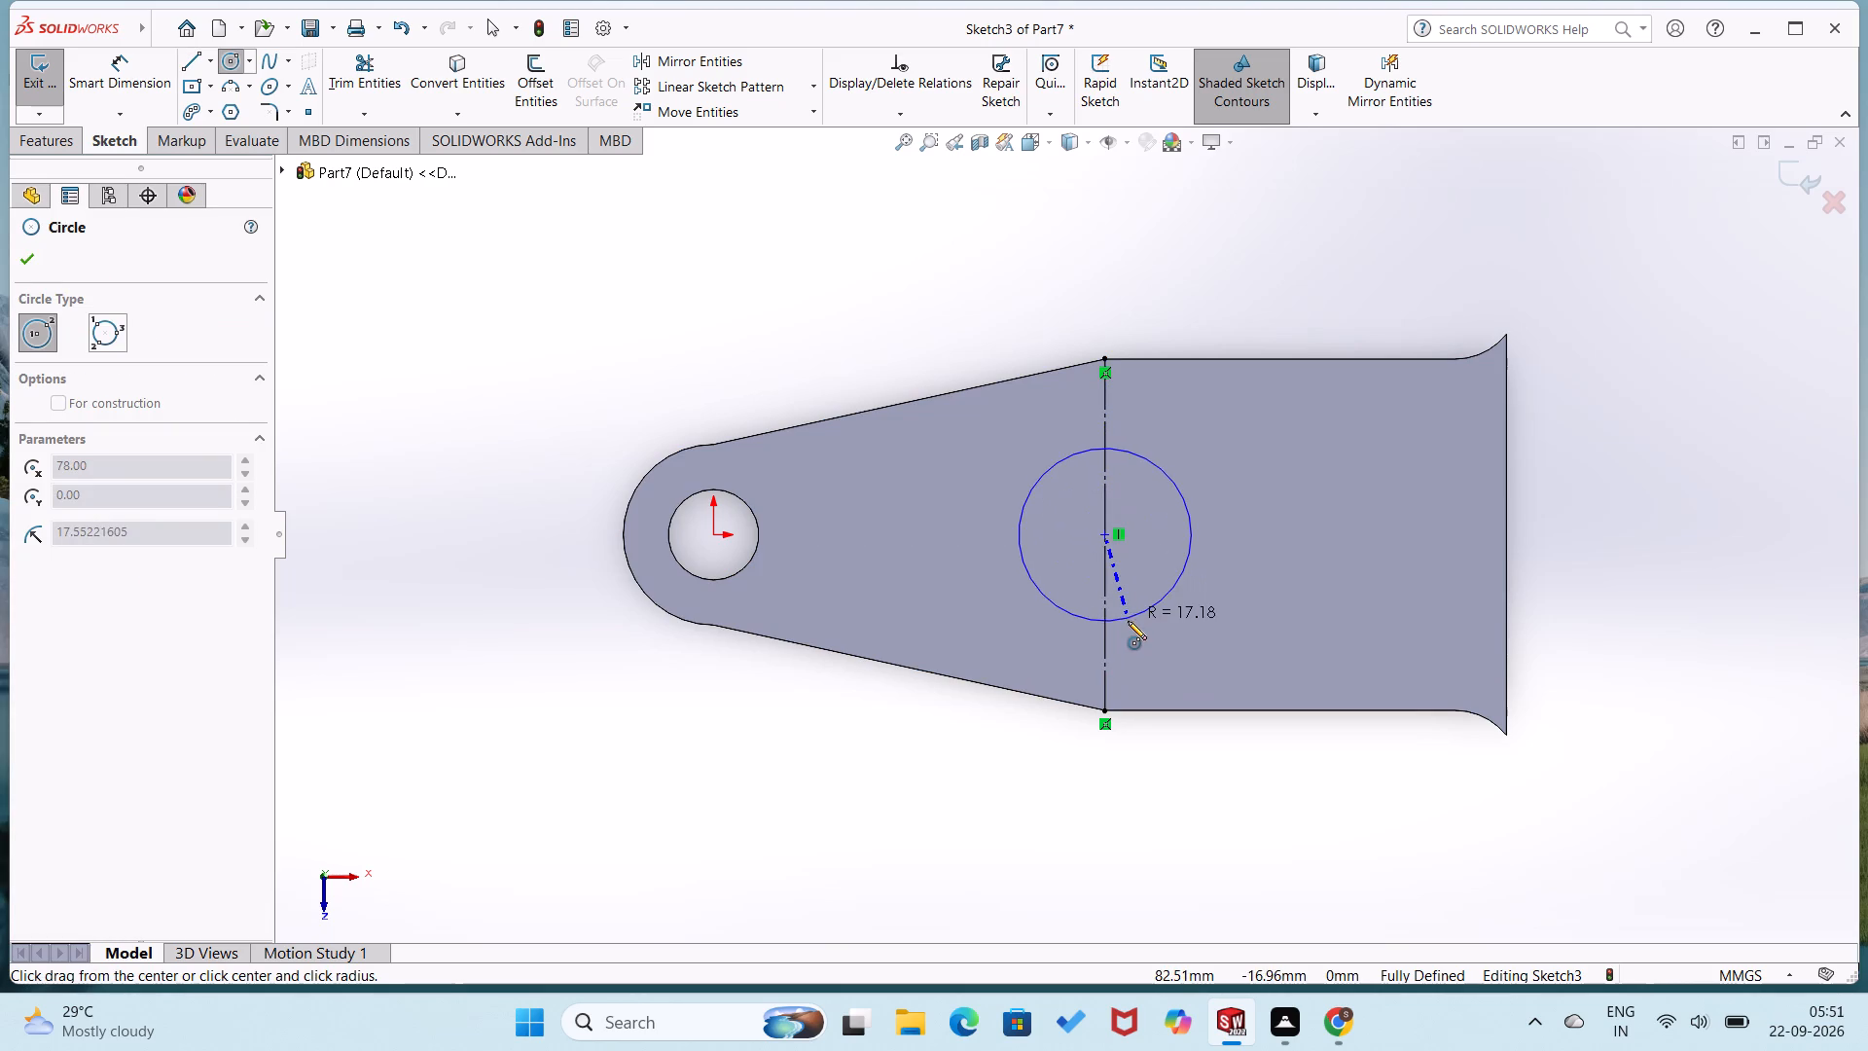
pyautogui.click(1130, 628)
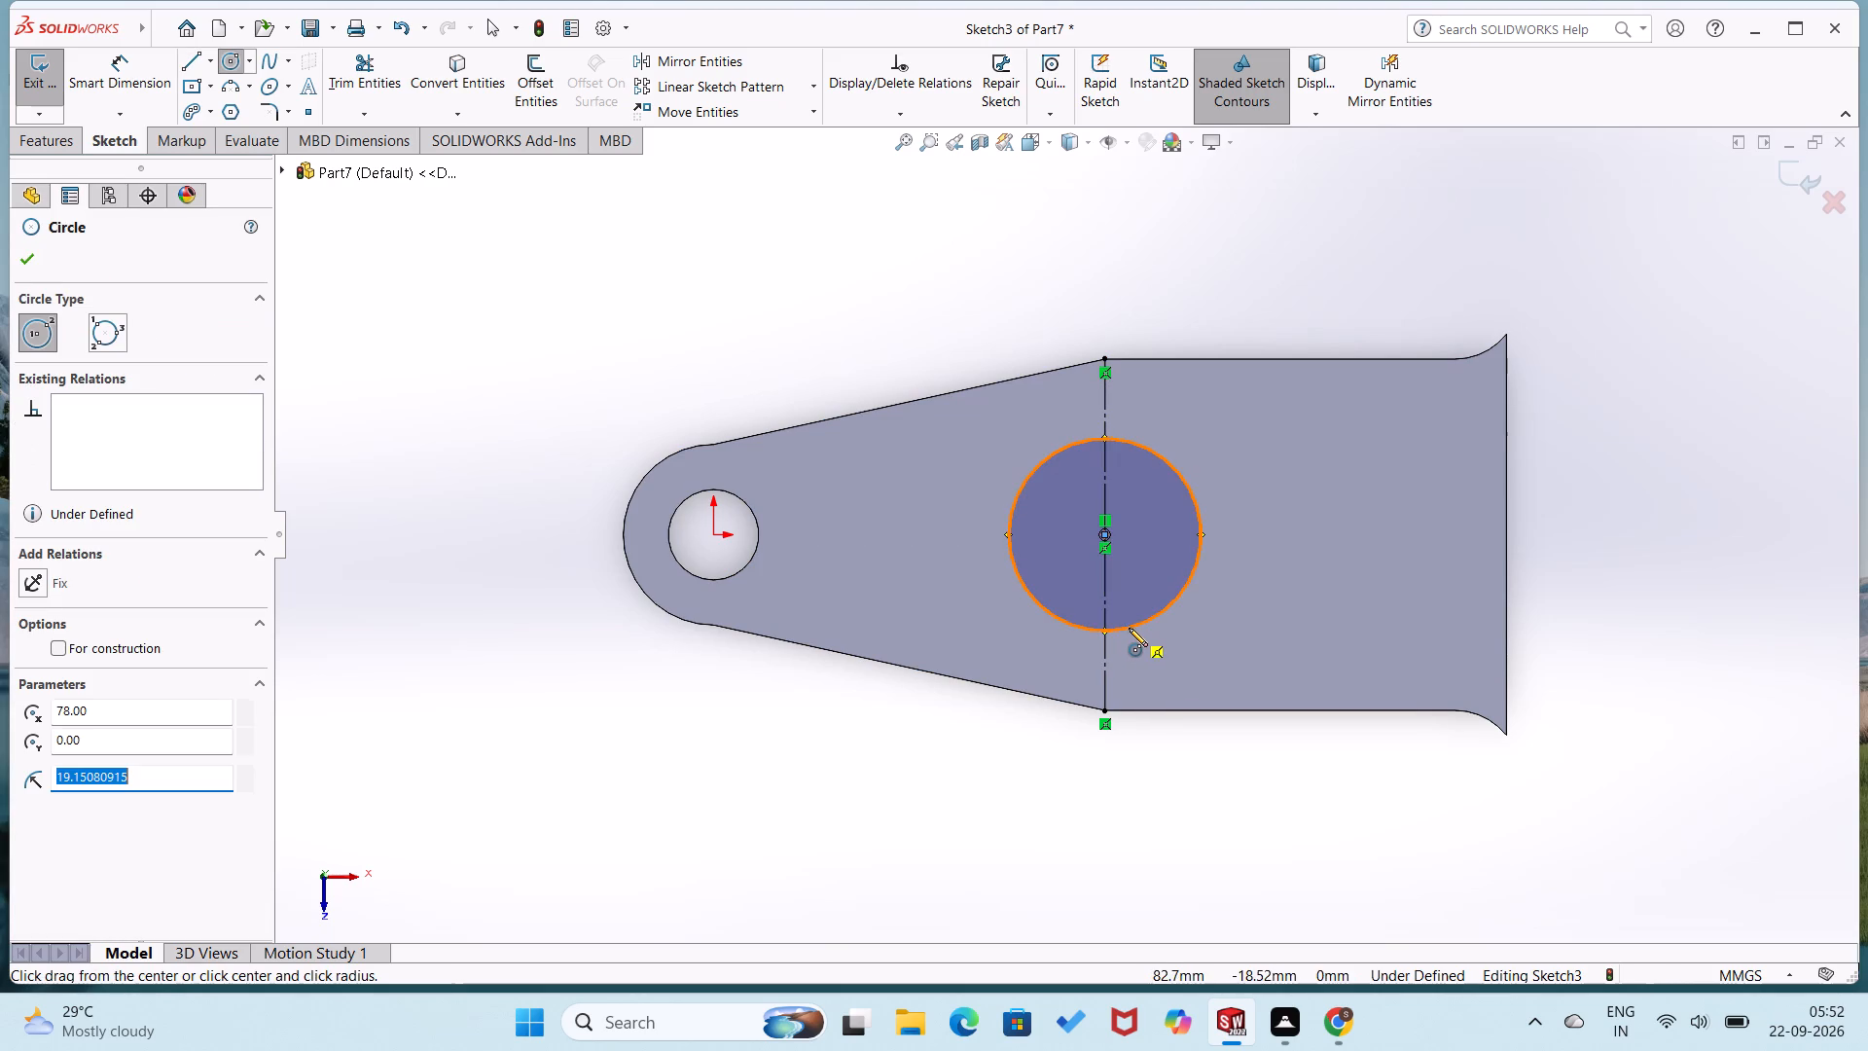
# Dimension the new circle's diameter as 50 mm.
pyautogui.moveTo(1128, 661); pyautogui.dragTo(1217, 439, button='right')
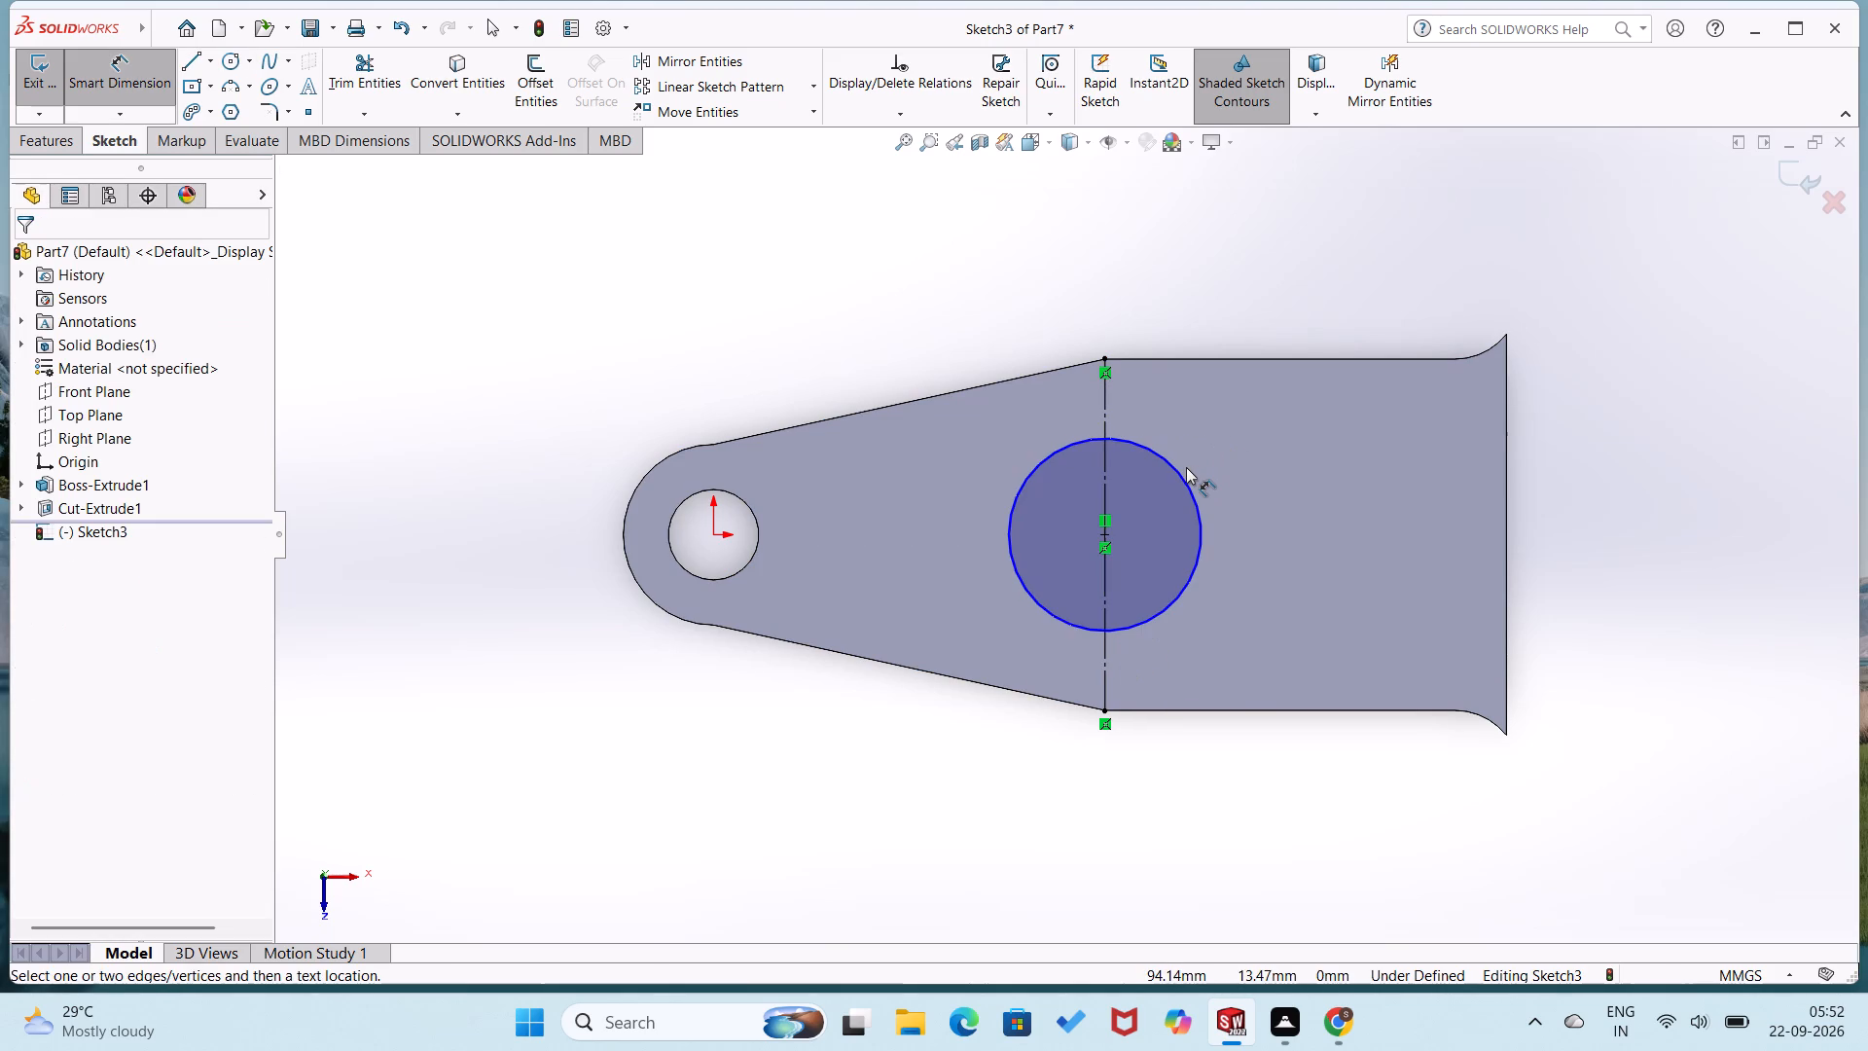
pyautogui.click(1193, 500)
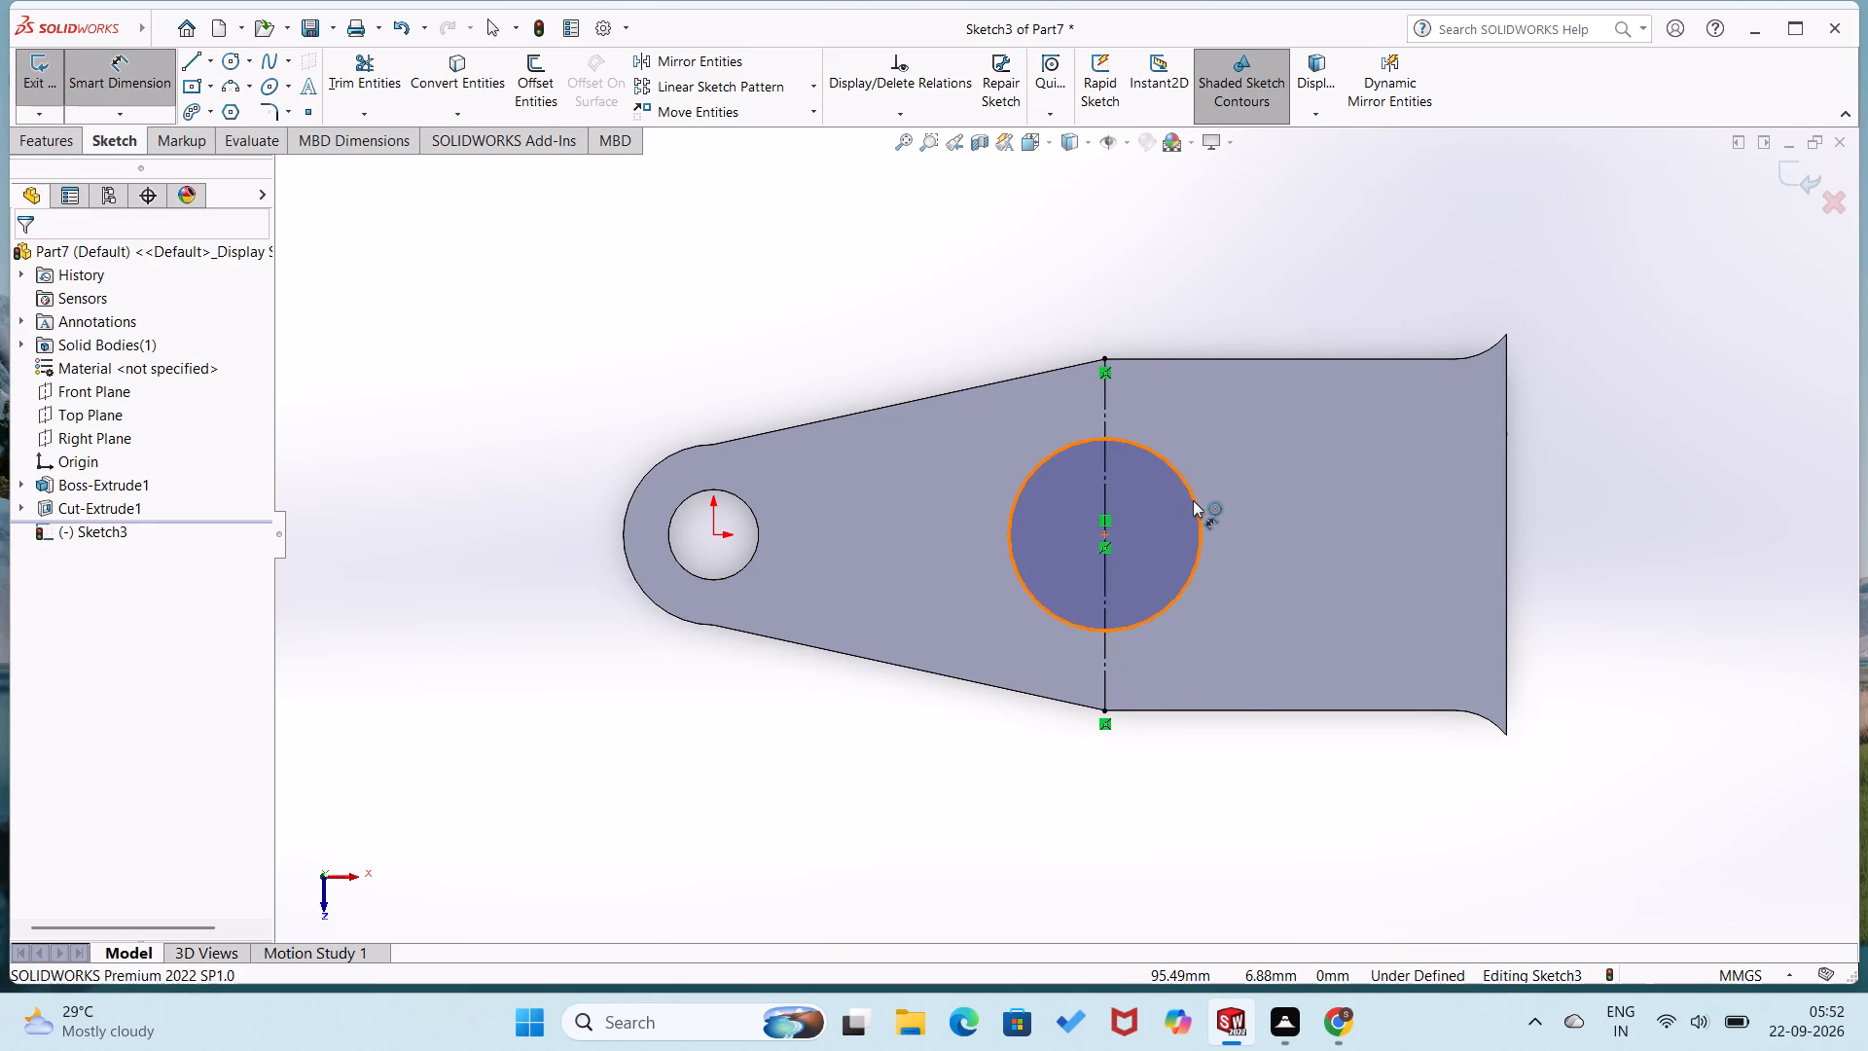
pyautogui.click(1243, 500)
pyautogui.write('50')
pyautogui.press('Return')
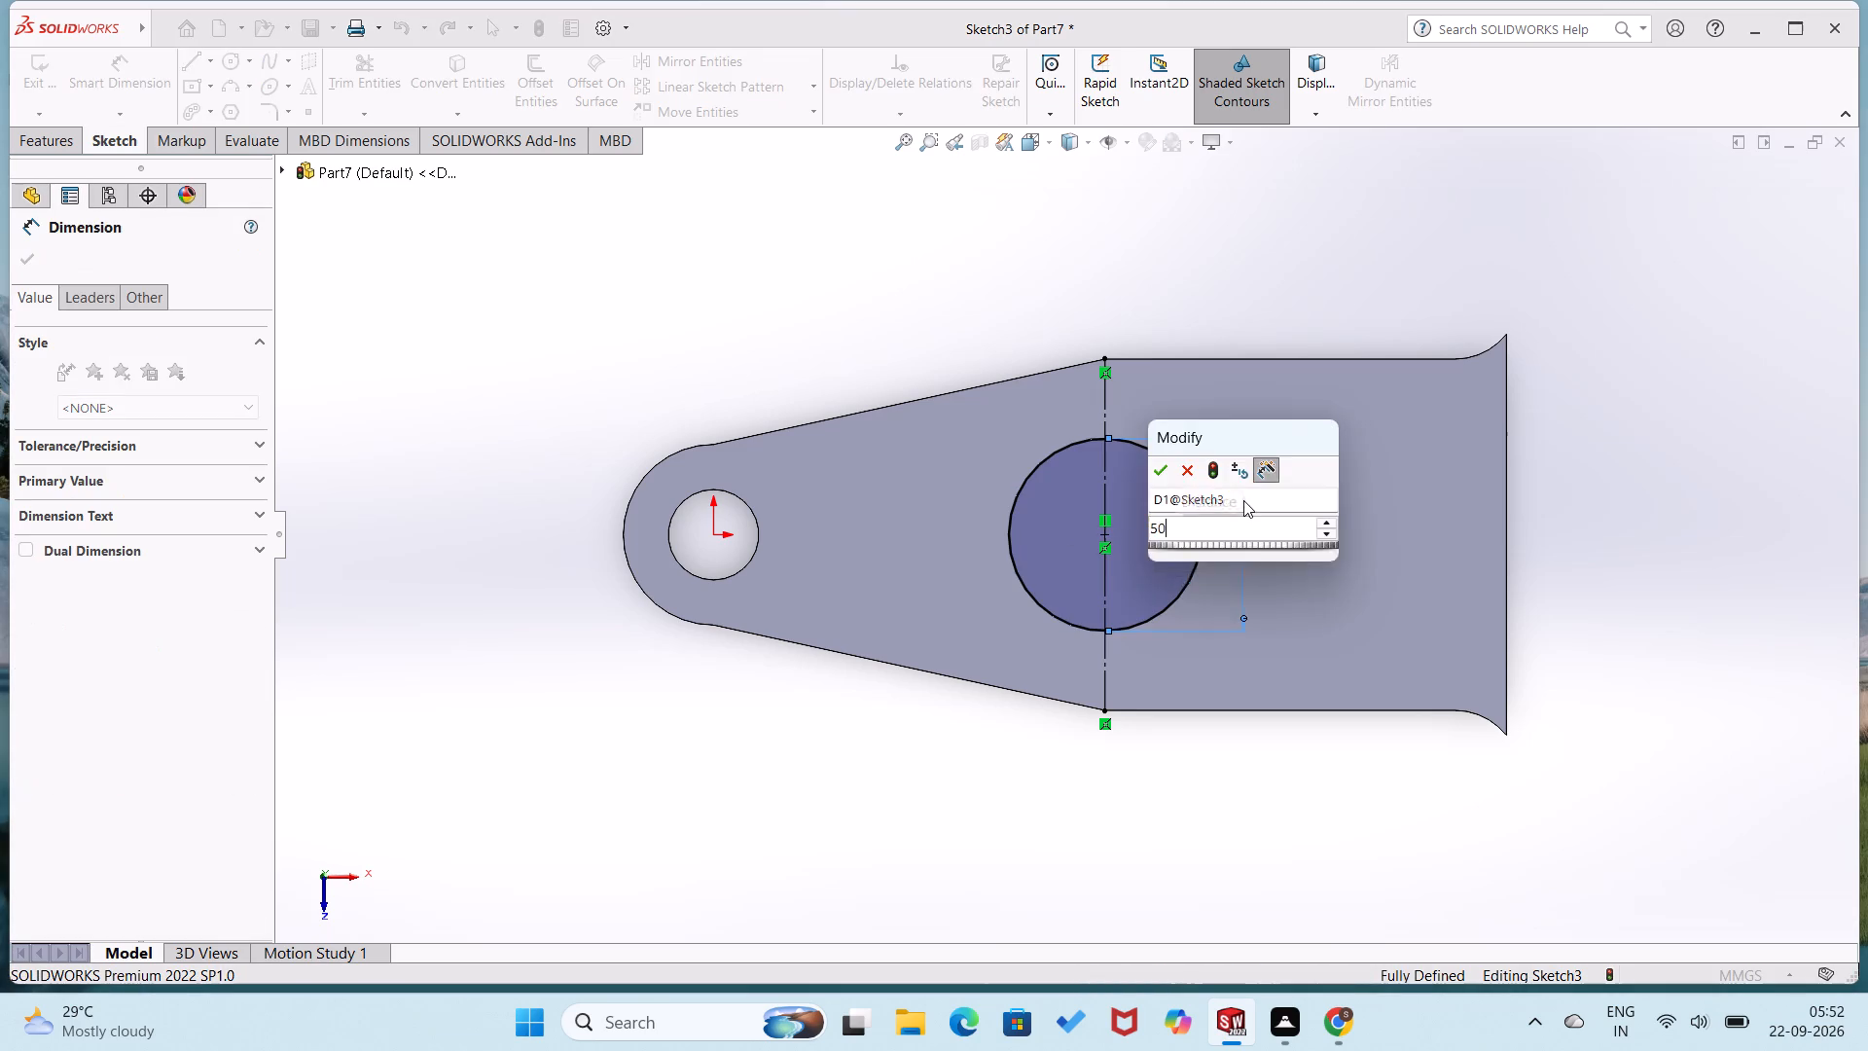
# Extrude the 50 mm circle upward from the plate as a blind boss 20 mm high, merged with the plate.
pyautogui.click(52, 145)
pyautogui.click(80, 22)
pyautogui.click(62, 88)
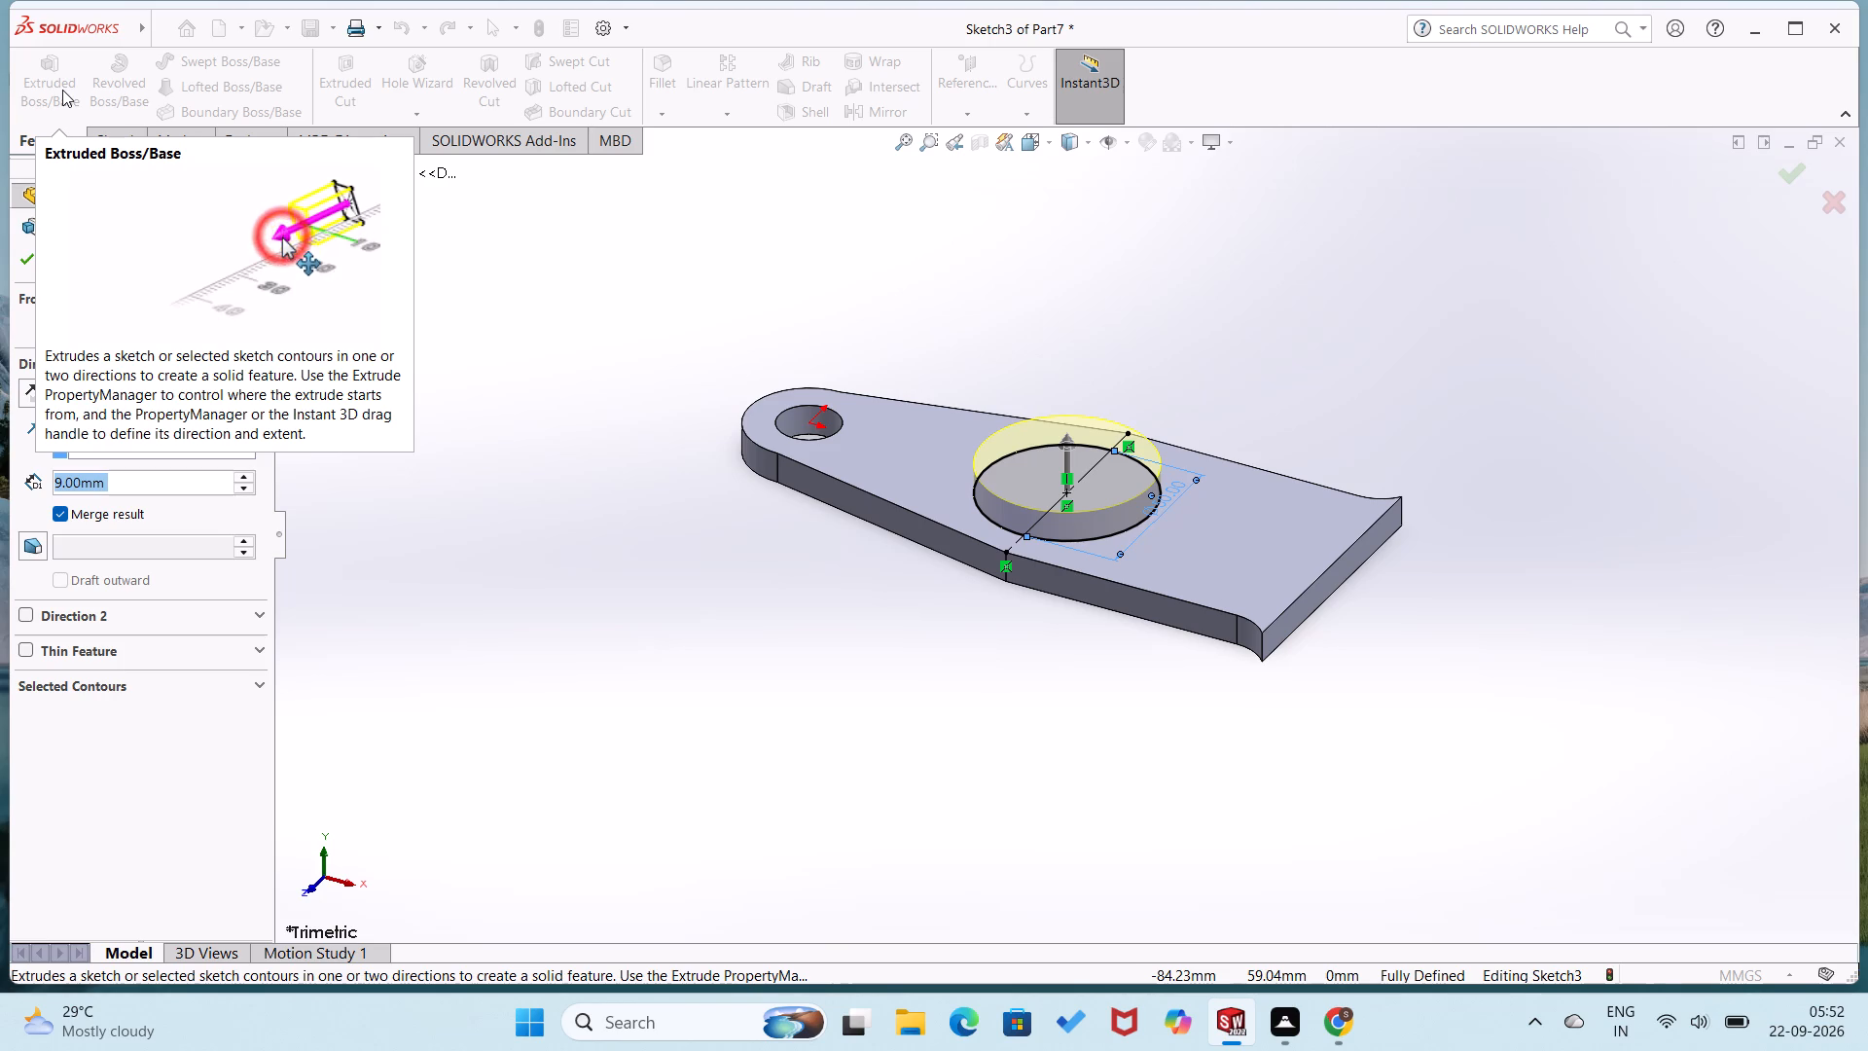
pyautogui.write('20')
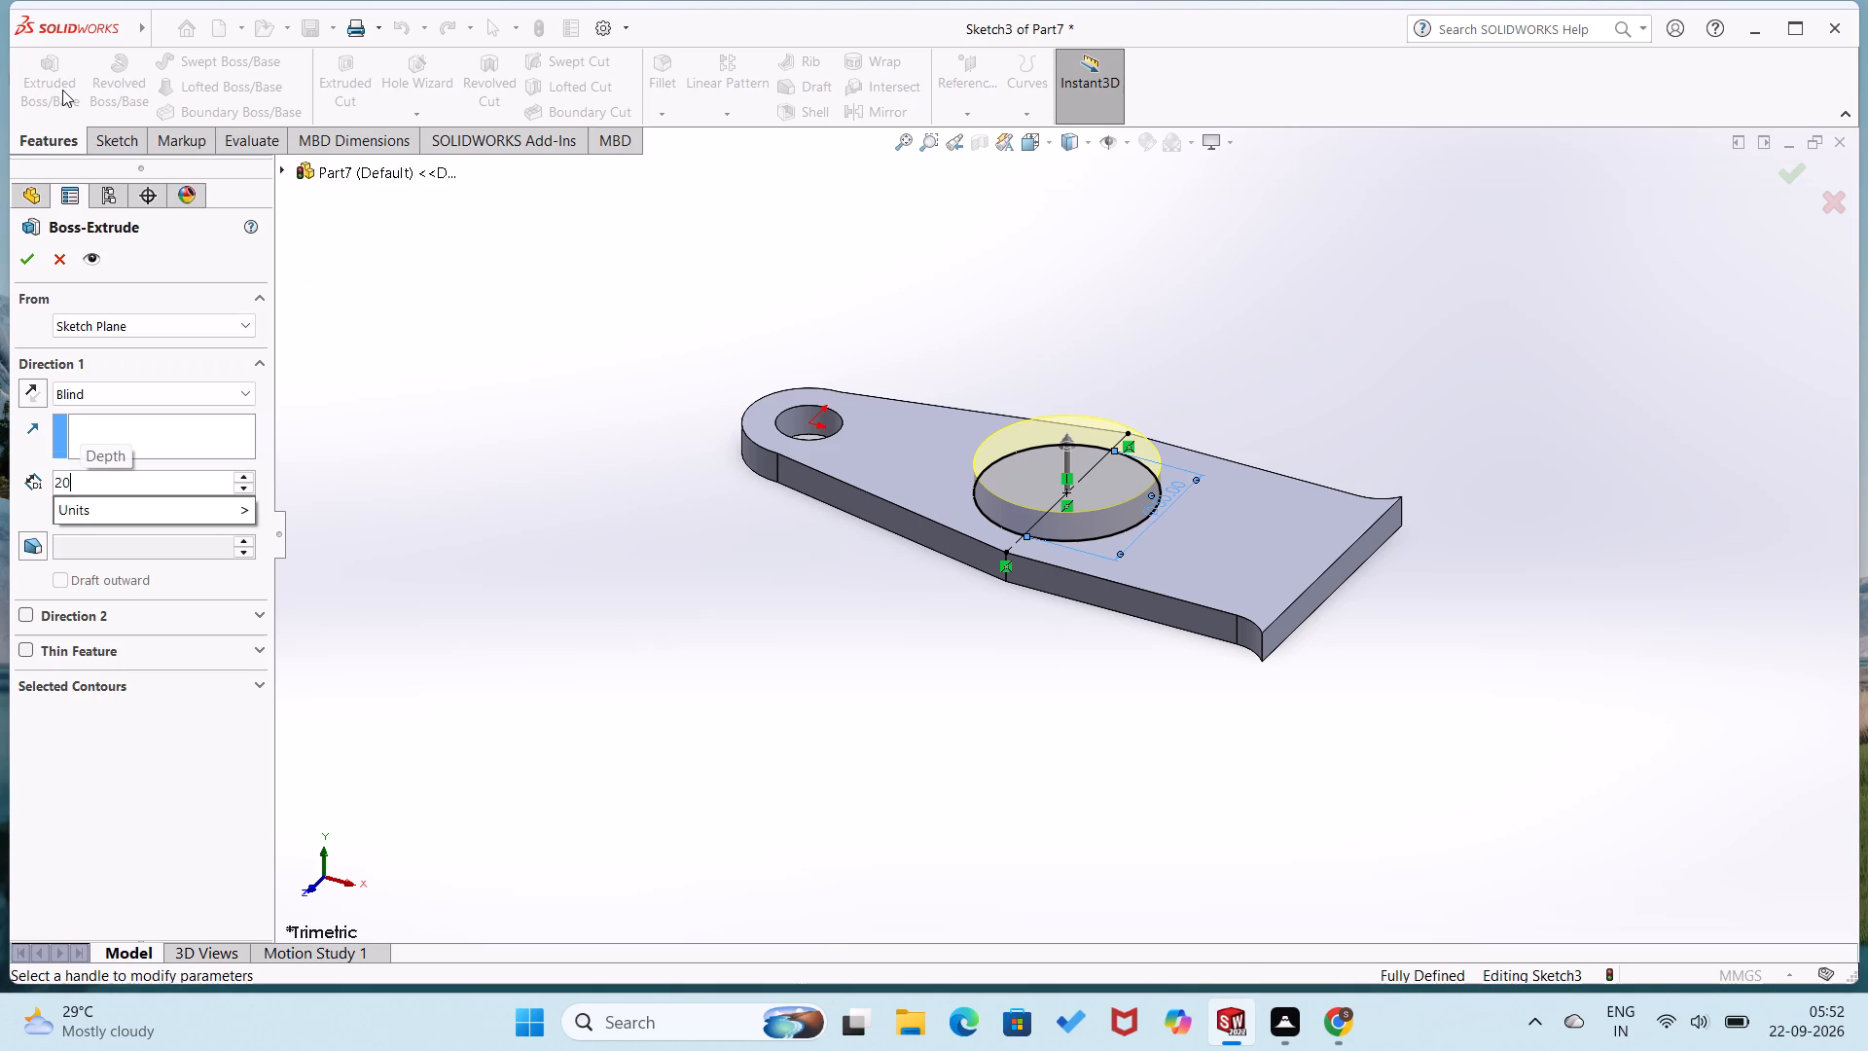
pyautogui.press('Return')
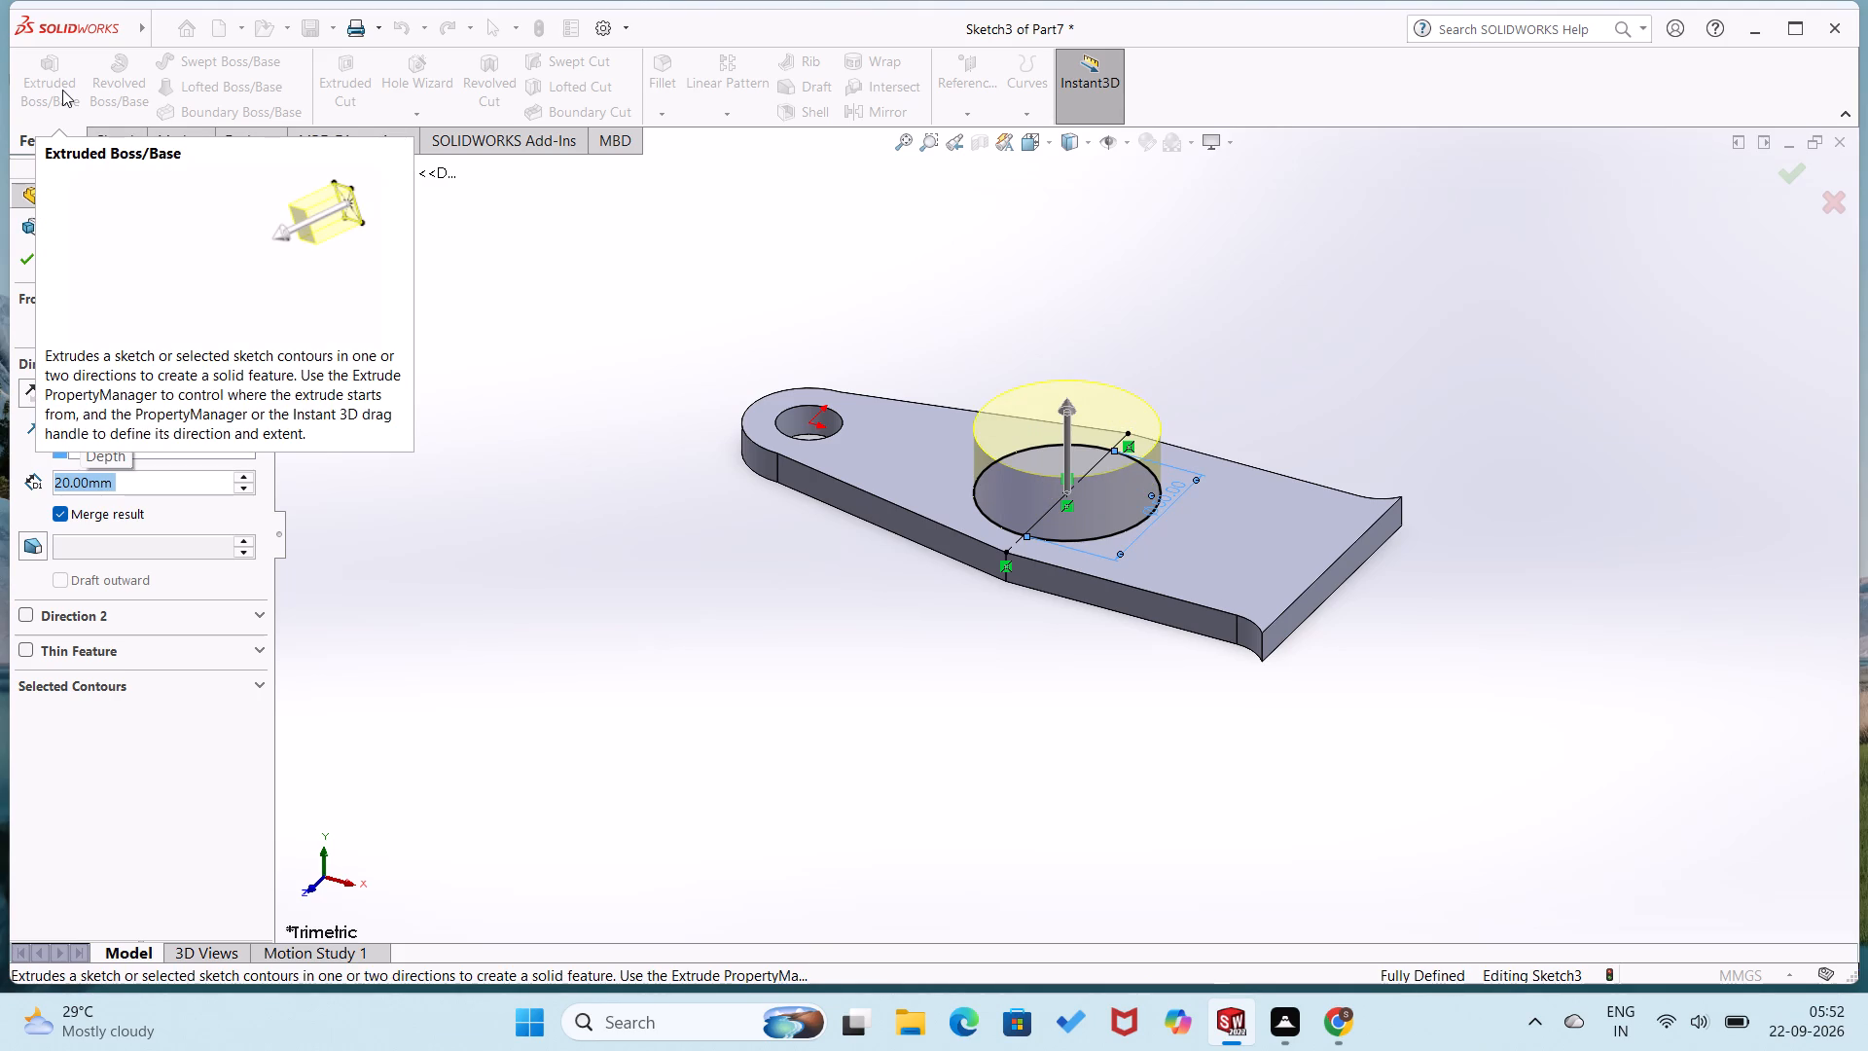
pyautogui.click(18, 254)
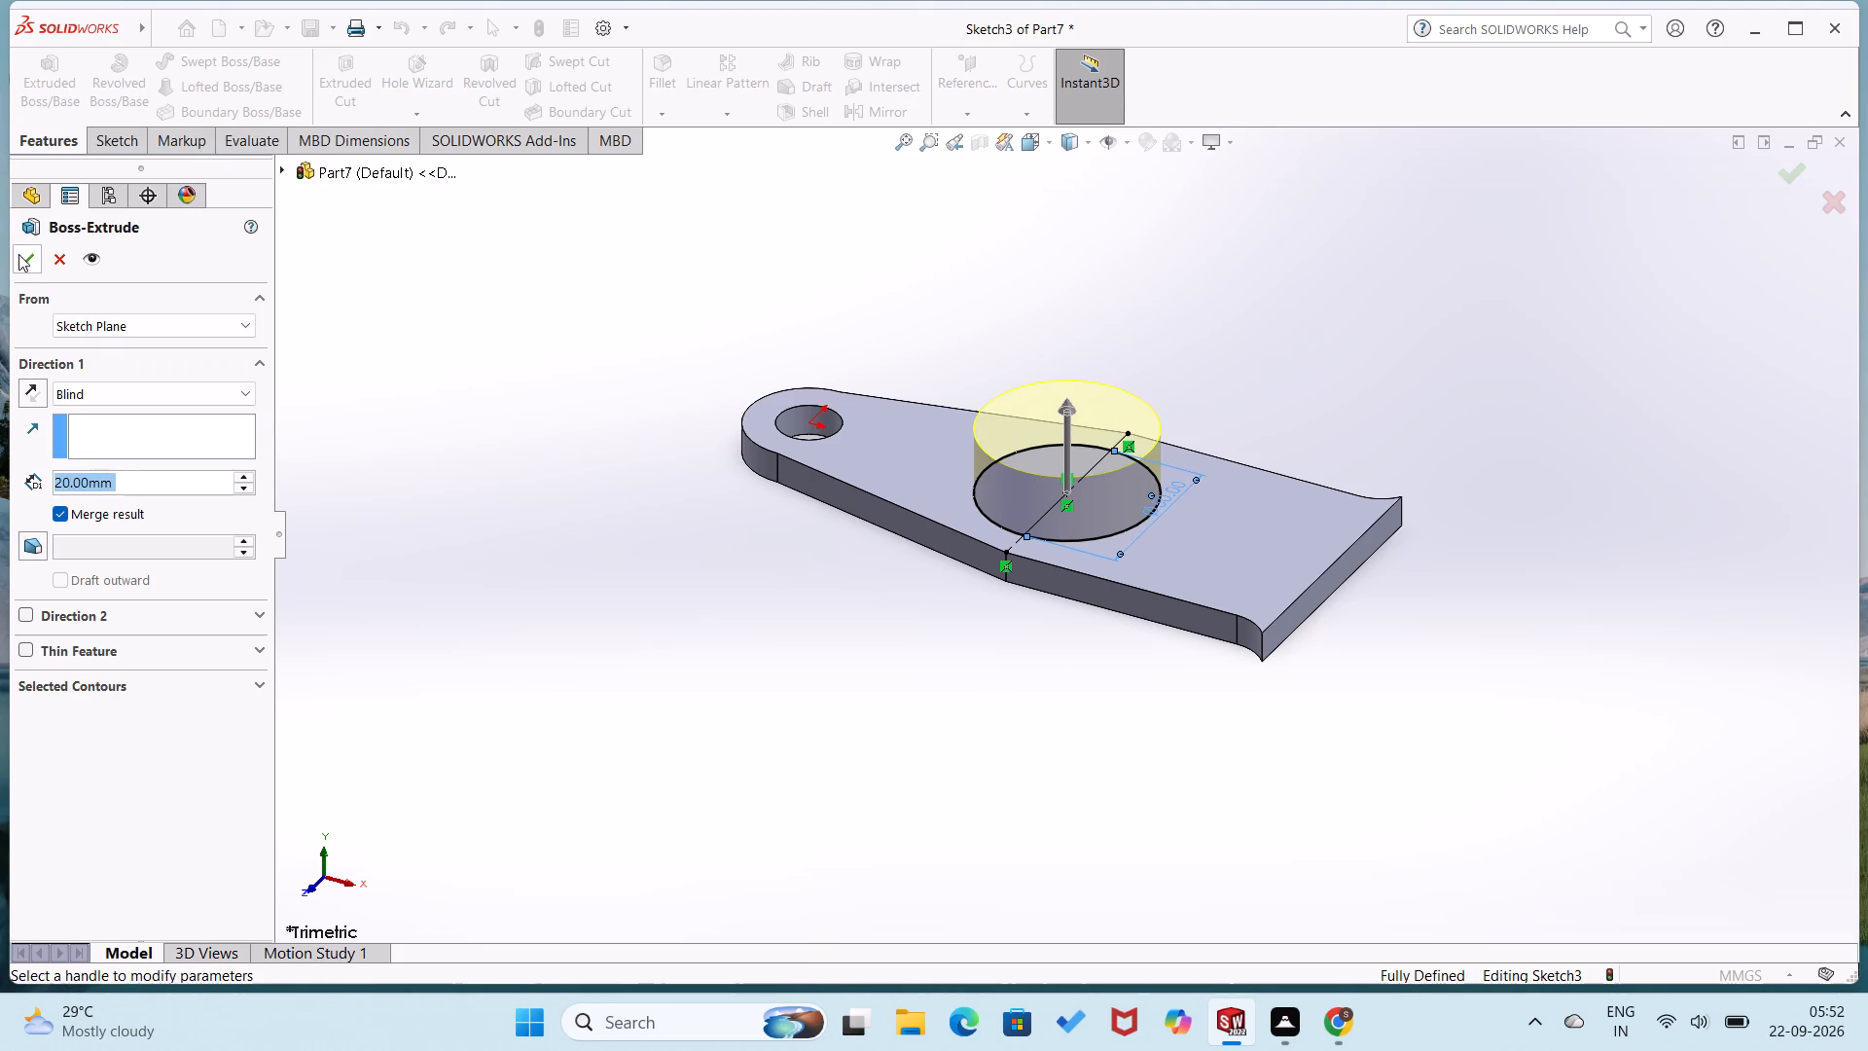
pyautogui.click(413, 406)
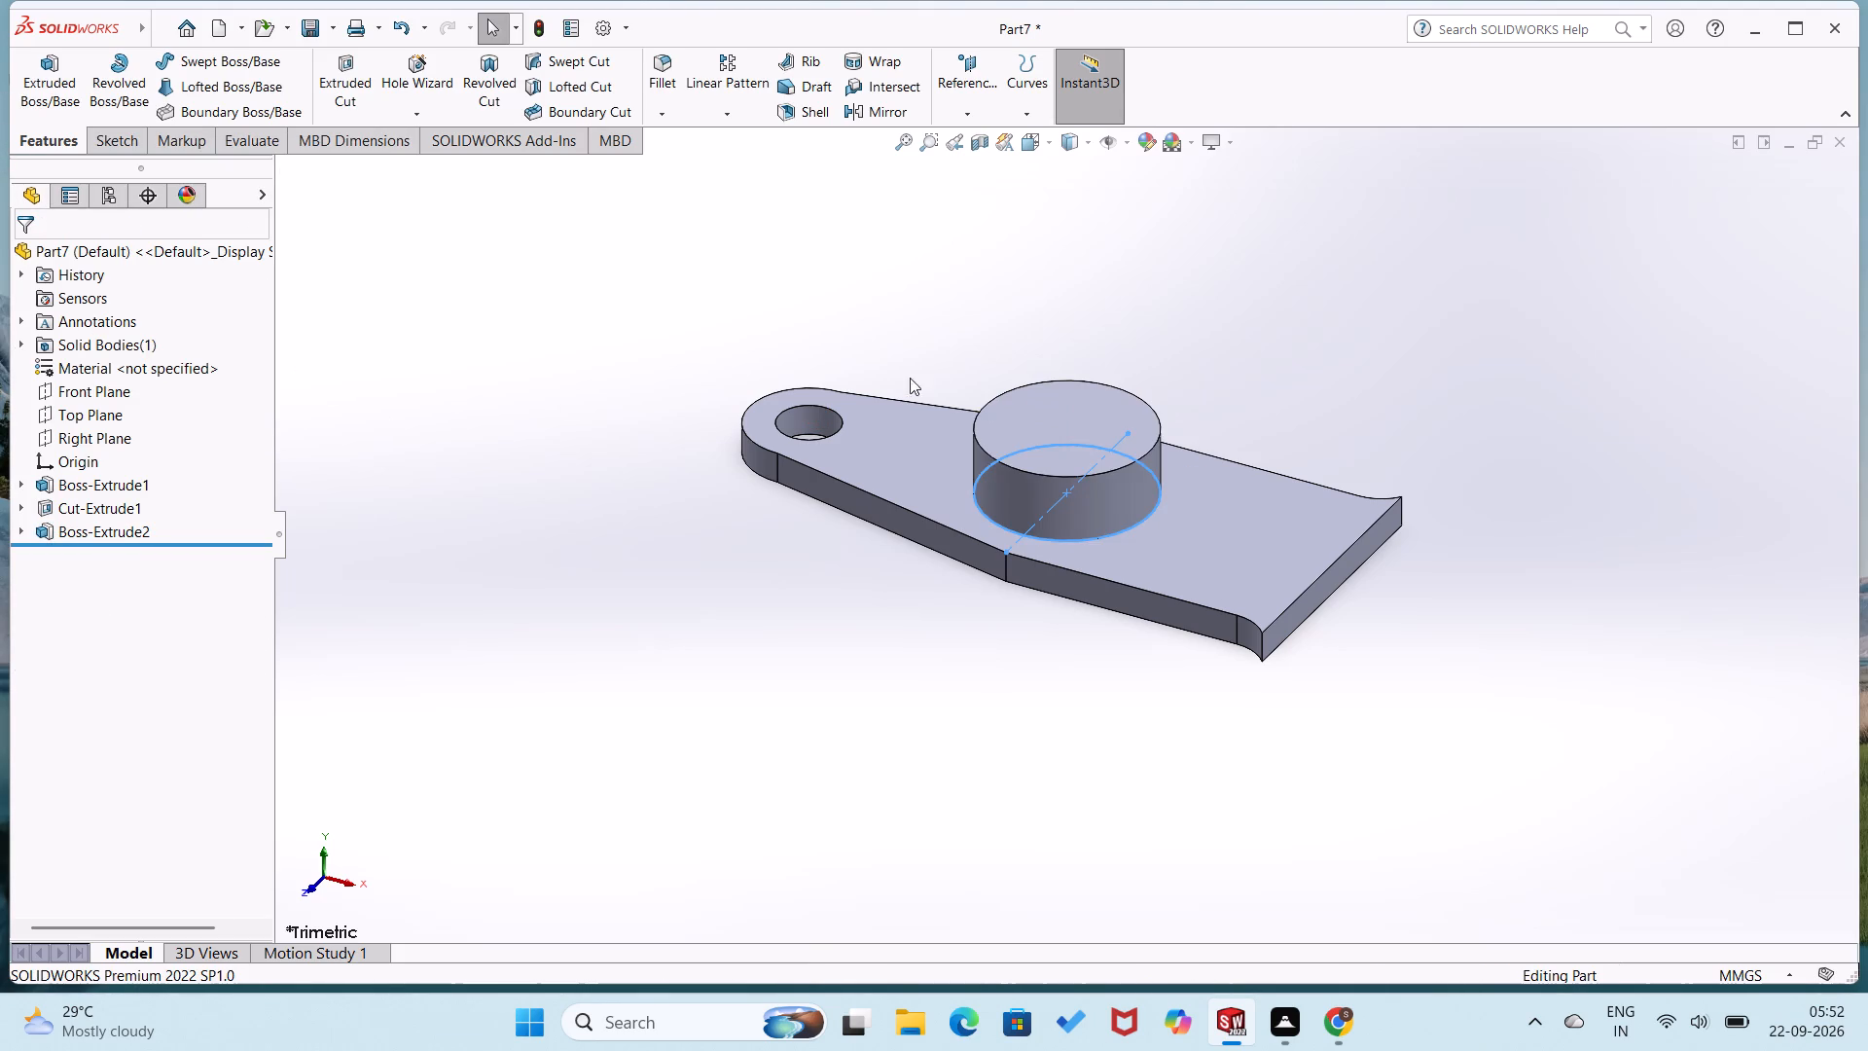
# Start a sketch on the round boss's top face and draw a concentric circle about 23 mm in diameter.
pyautogui.rightClick(1061, 420)
pyautogui.click(1102, 386)
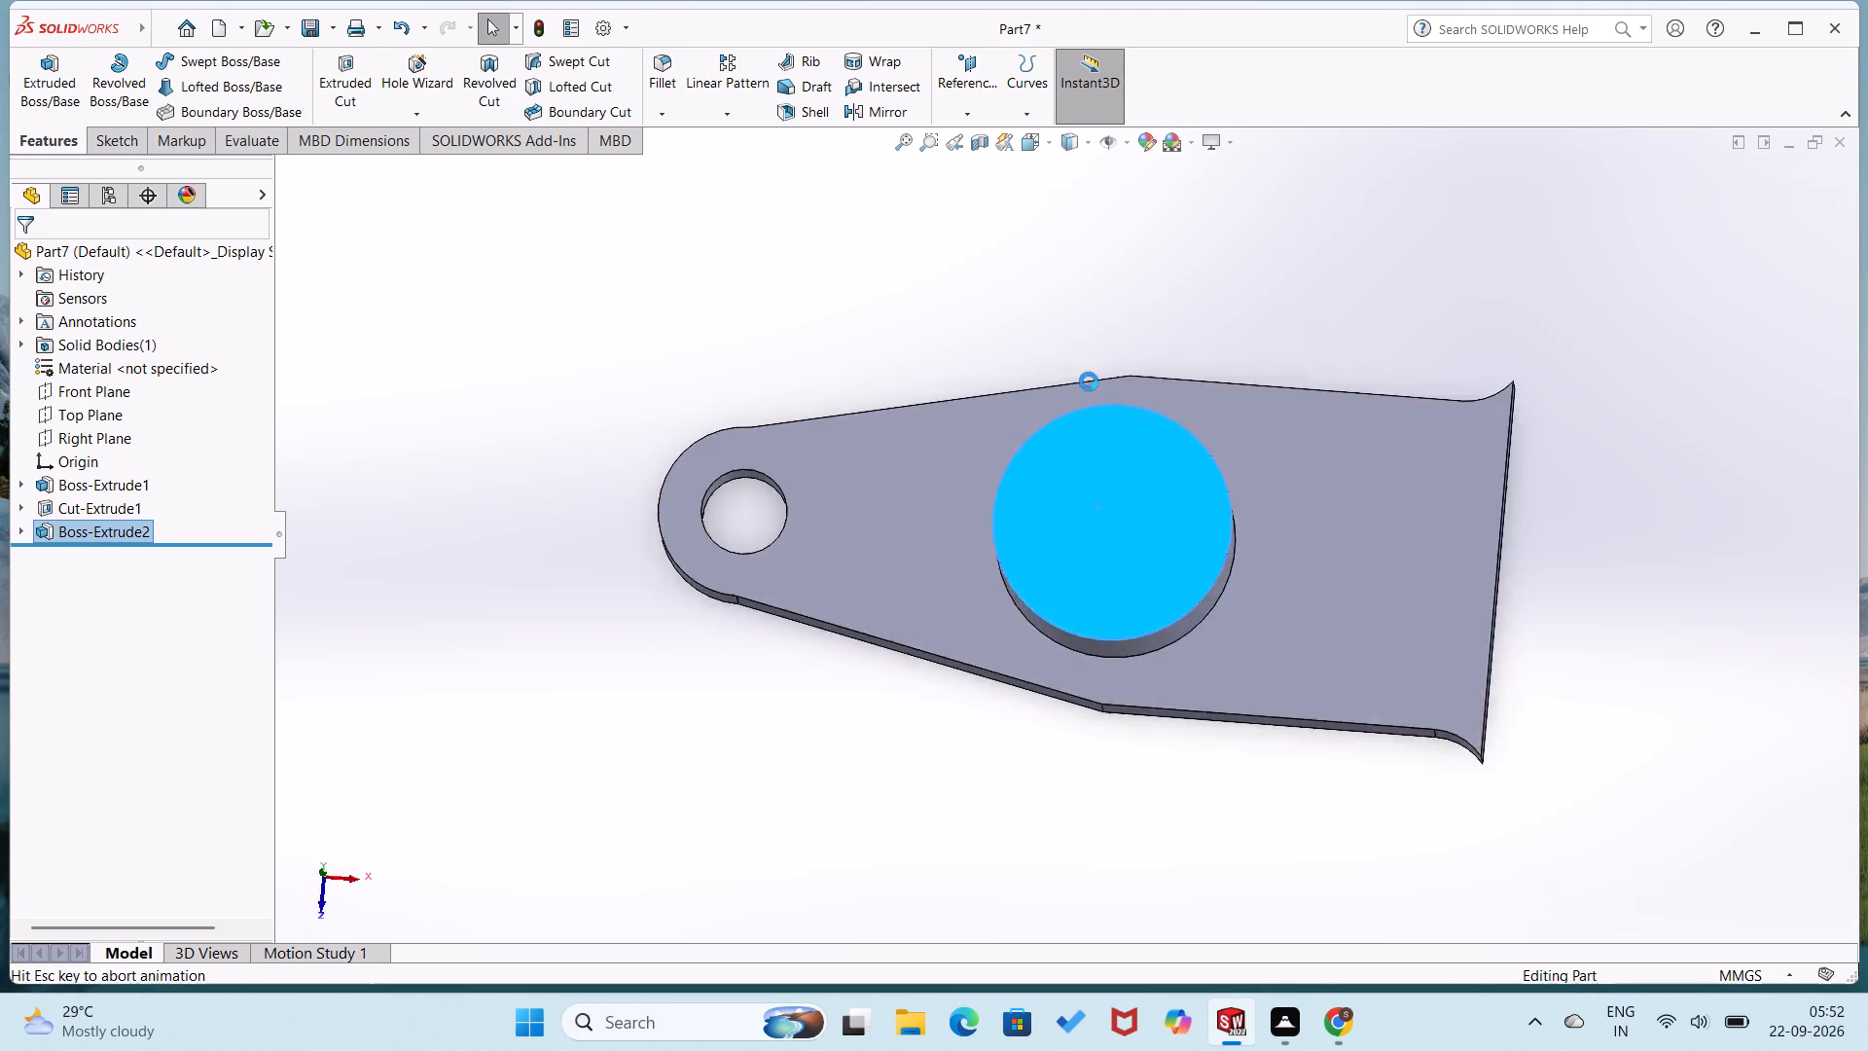
pyautogui.click(388, 435)
pyautogui.moveTo(546, 393); pyautogui.dragTo(375, 494, button='right')
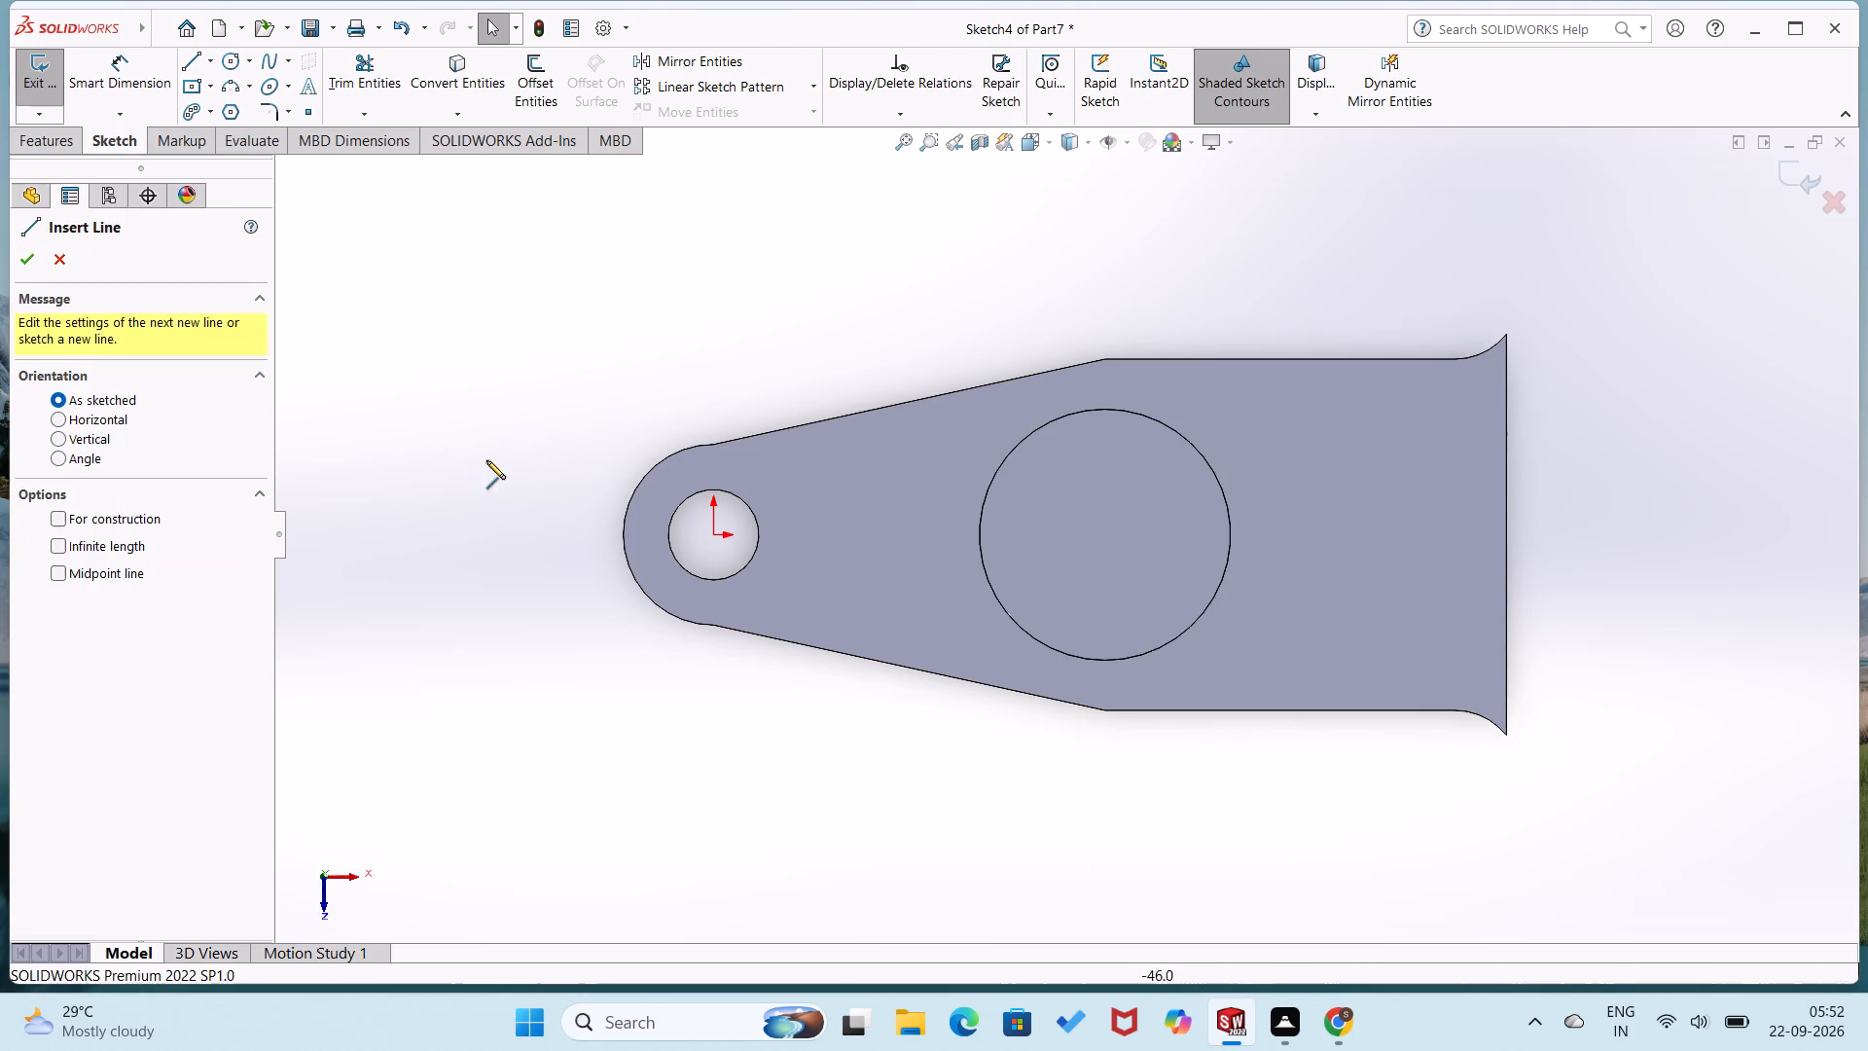
pyautogui.moveTo(766, 407); pyautogui.dragTo(1034, 290, button='right')
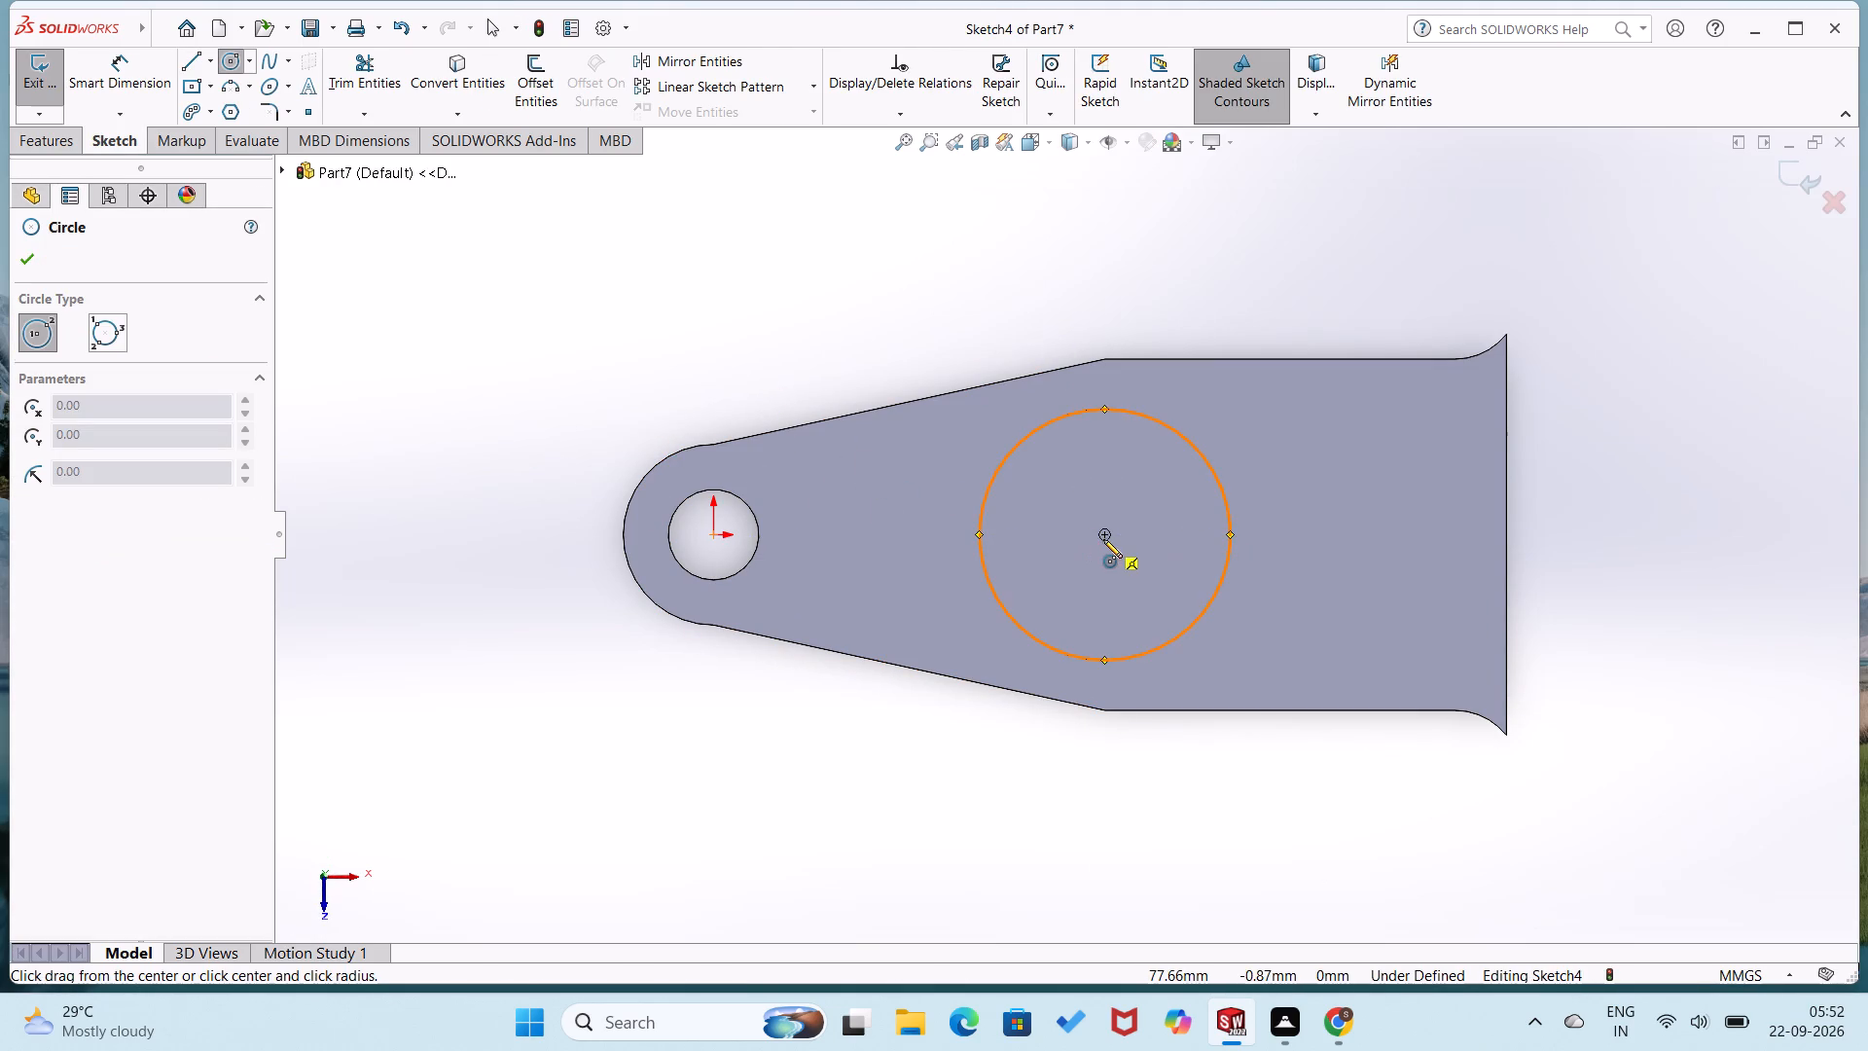
pyautogui.click(1104, 535)
pyautogui.click(1130, 586)
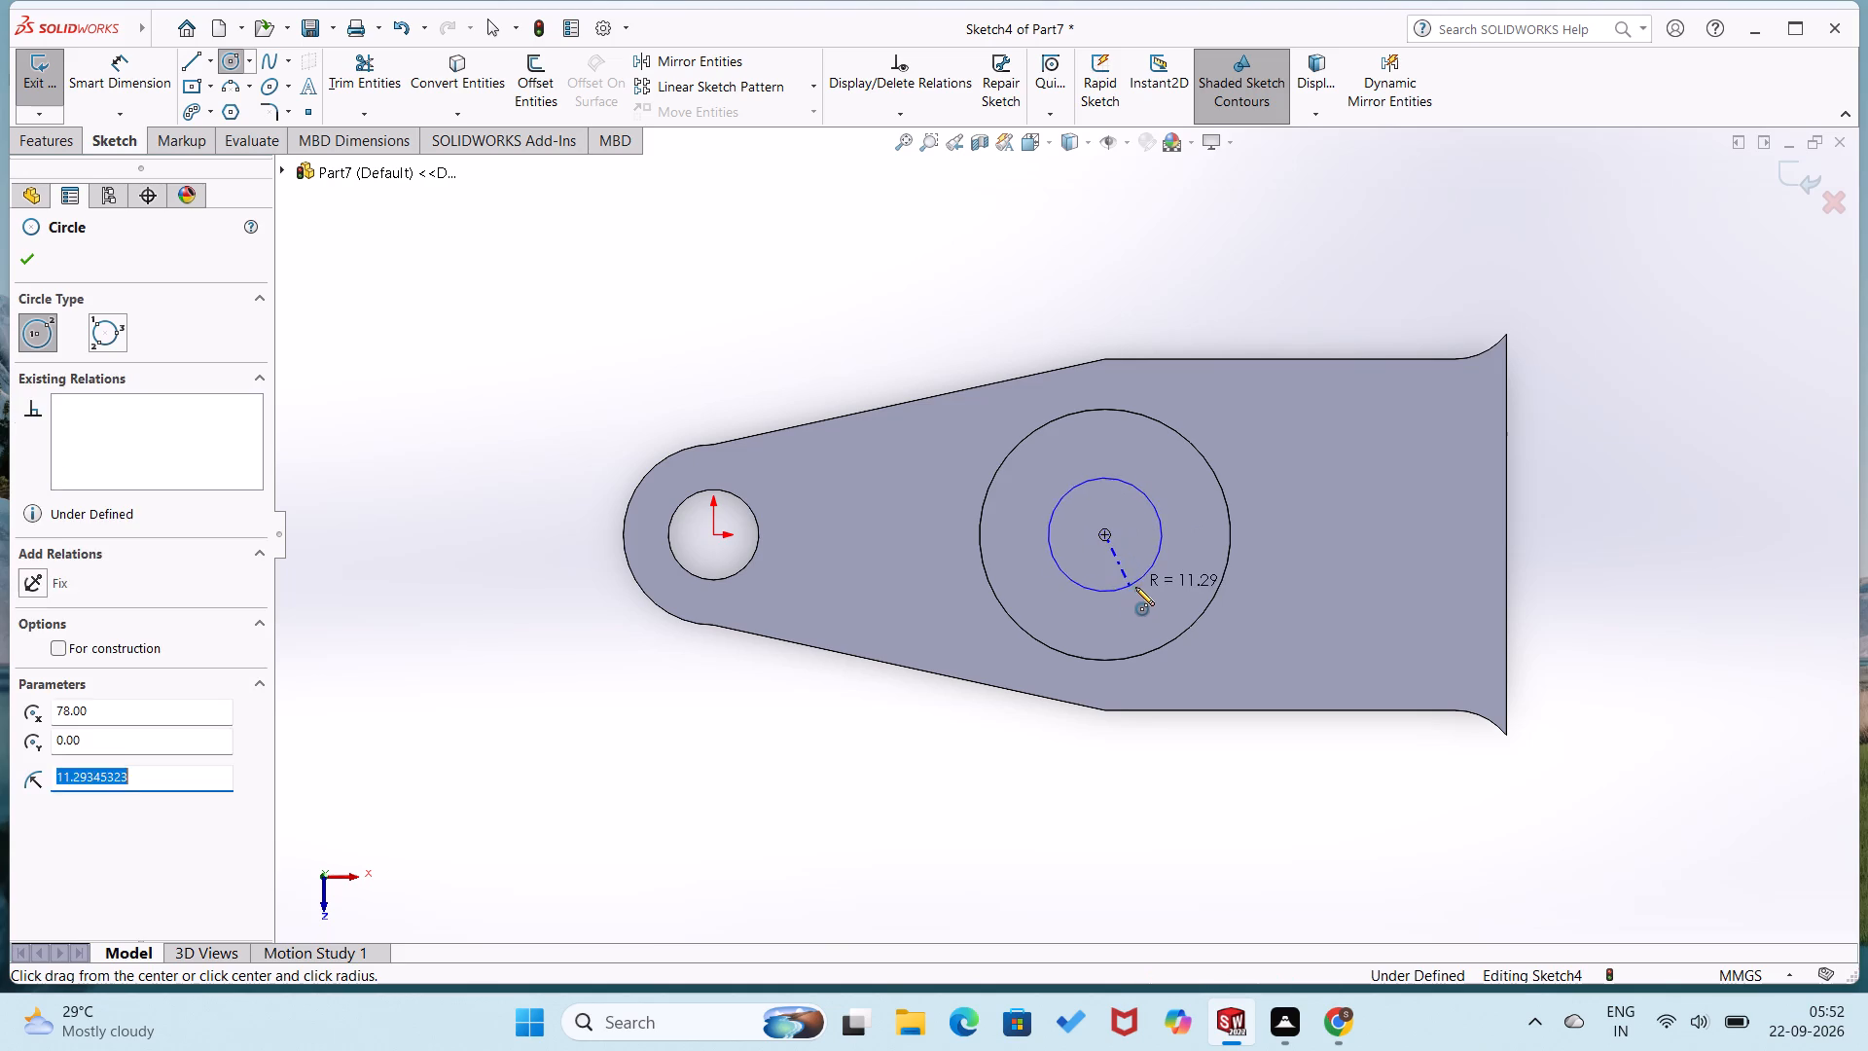
# Dimension the inner circle's diameter as 28 mm.
pyautogui.moveTo(1149, 574); pyautogui.dragTo(1194, 405, button='right')
pyautogui.click(1157, 520)
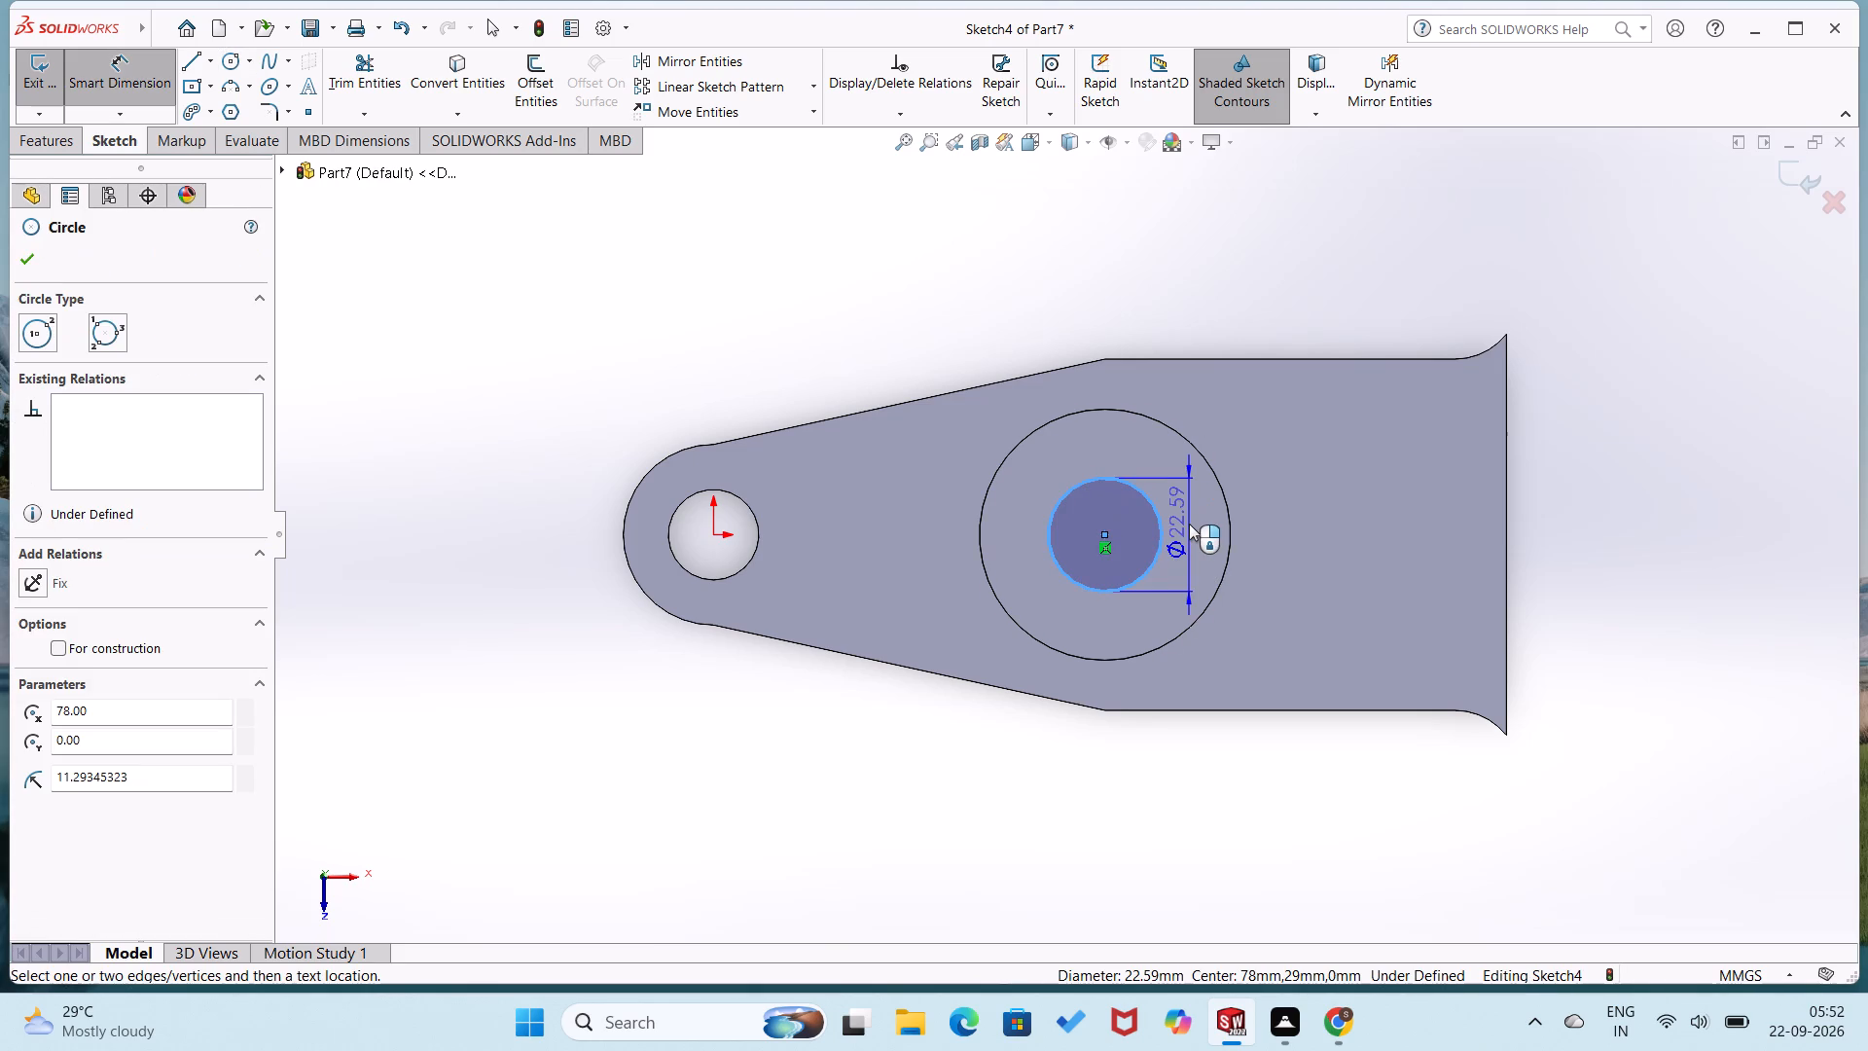
pyautogui.click(1199, 524)
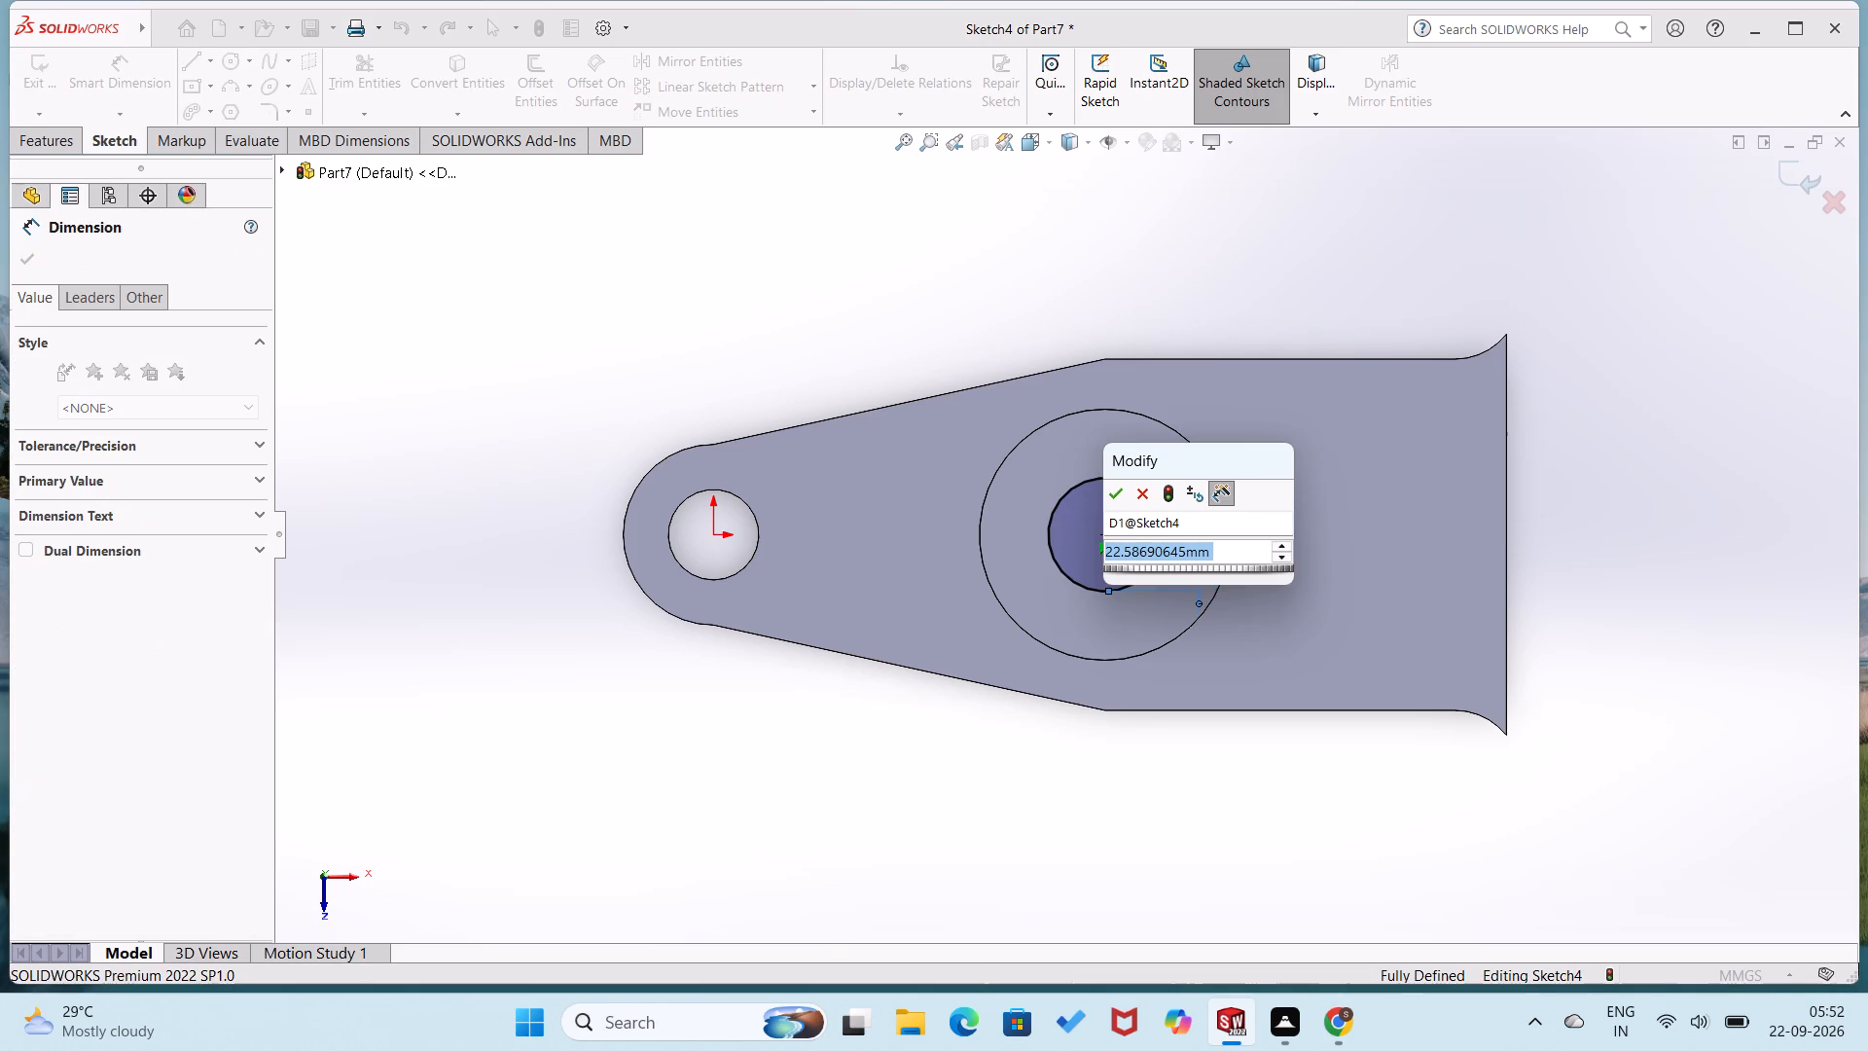
pyautogui.write('28')
pyautogui.press('Return')
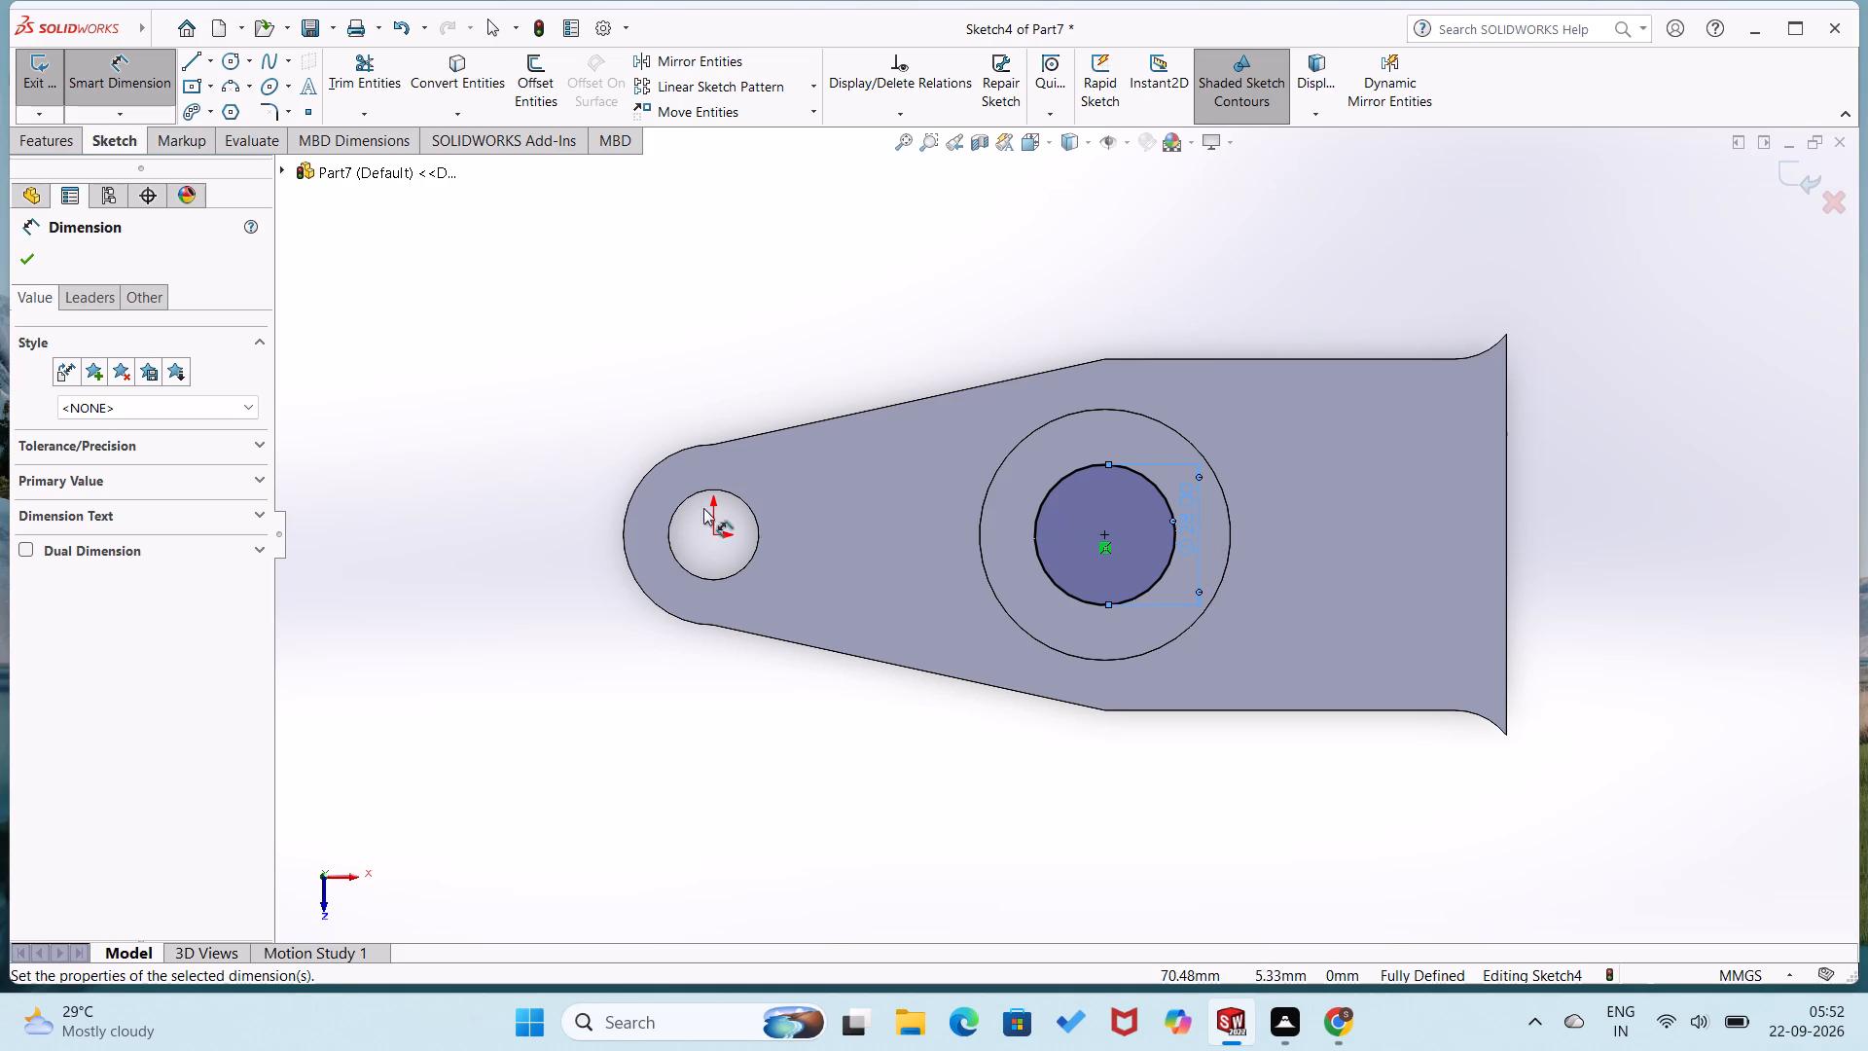
pyautogui.click(28, 268)
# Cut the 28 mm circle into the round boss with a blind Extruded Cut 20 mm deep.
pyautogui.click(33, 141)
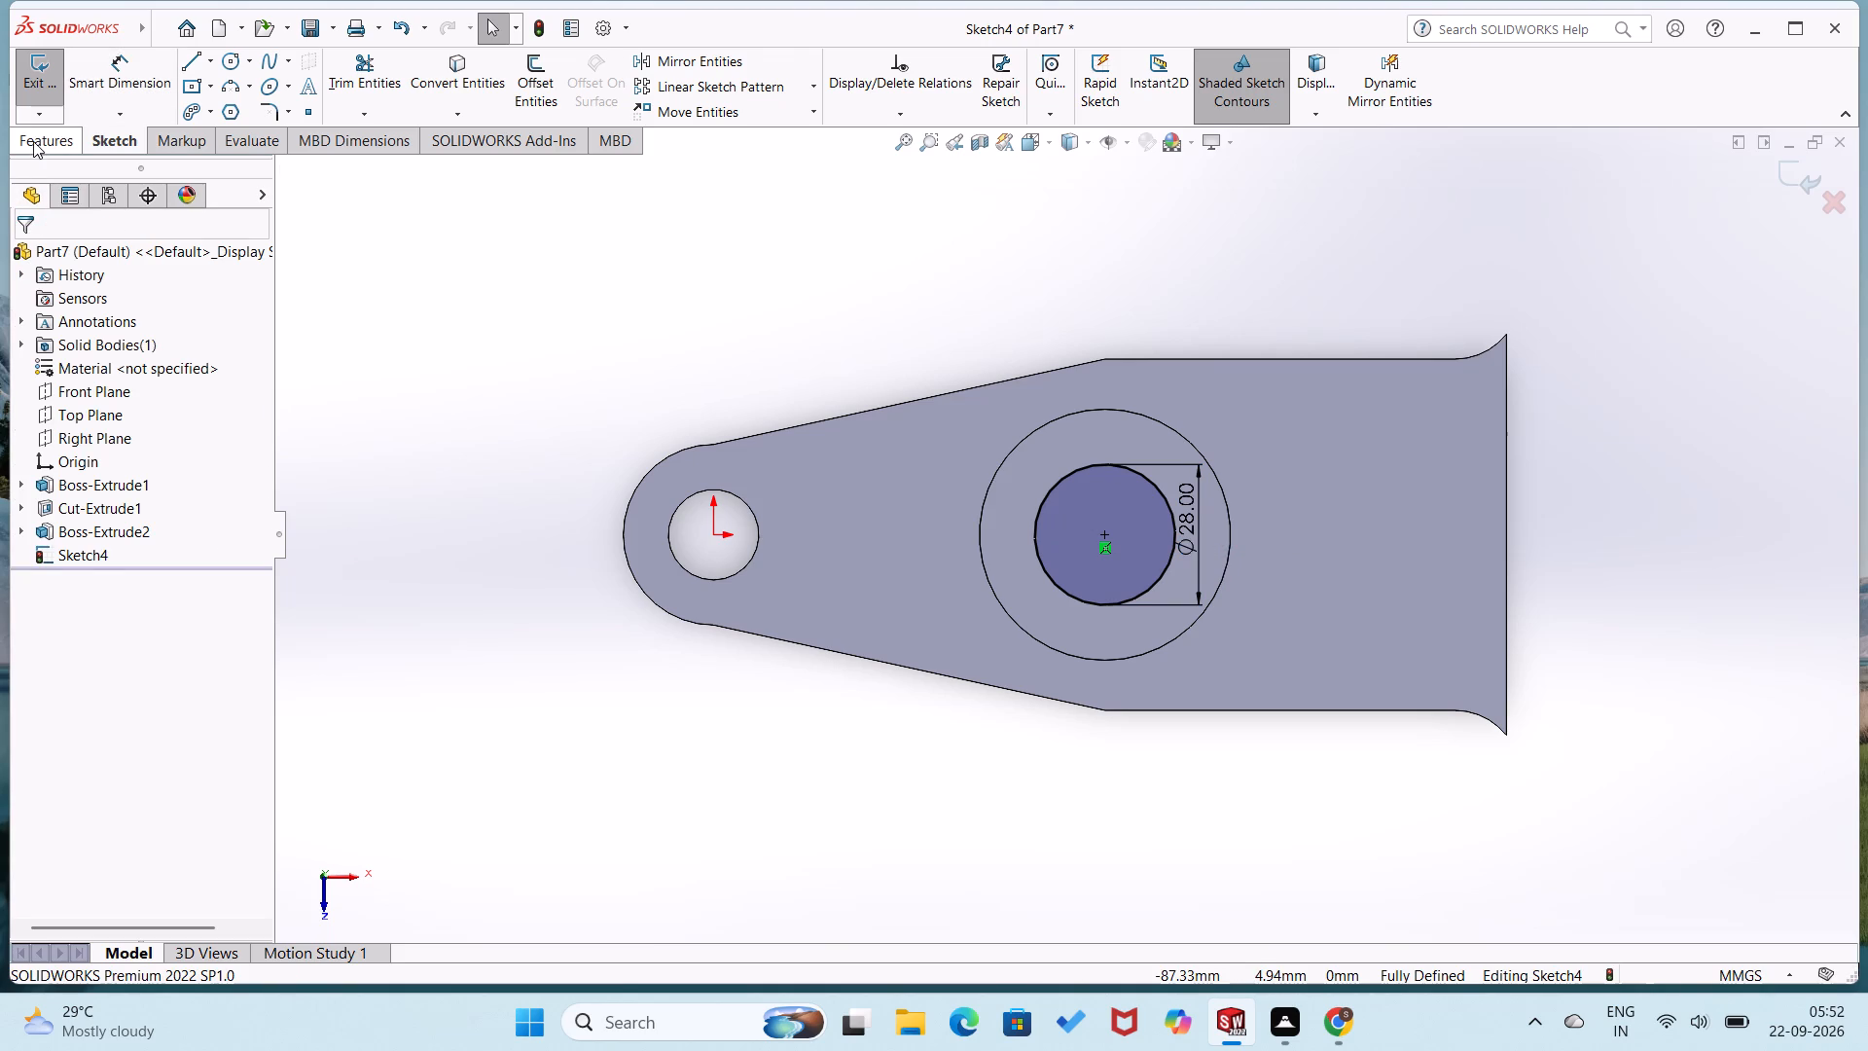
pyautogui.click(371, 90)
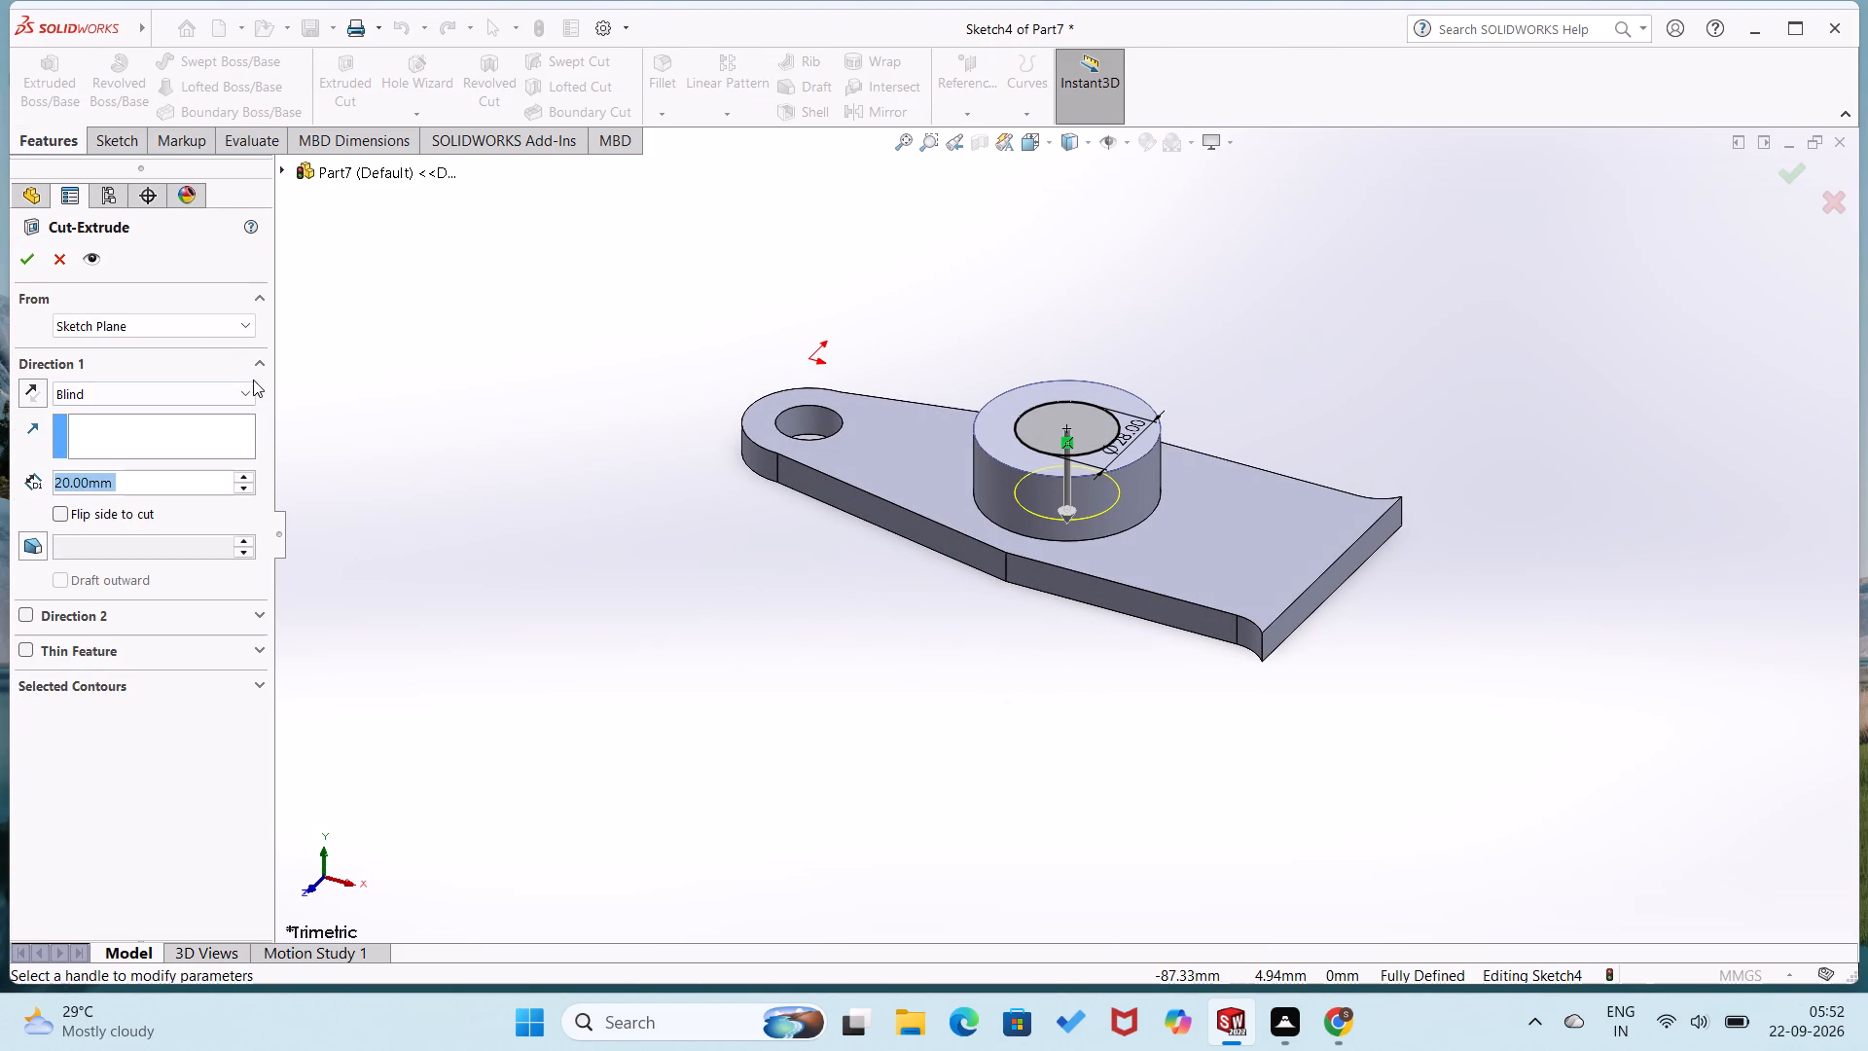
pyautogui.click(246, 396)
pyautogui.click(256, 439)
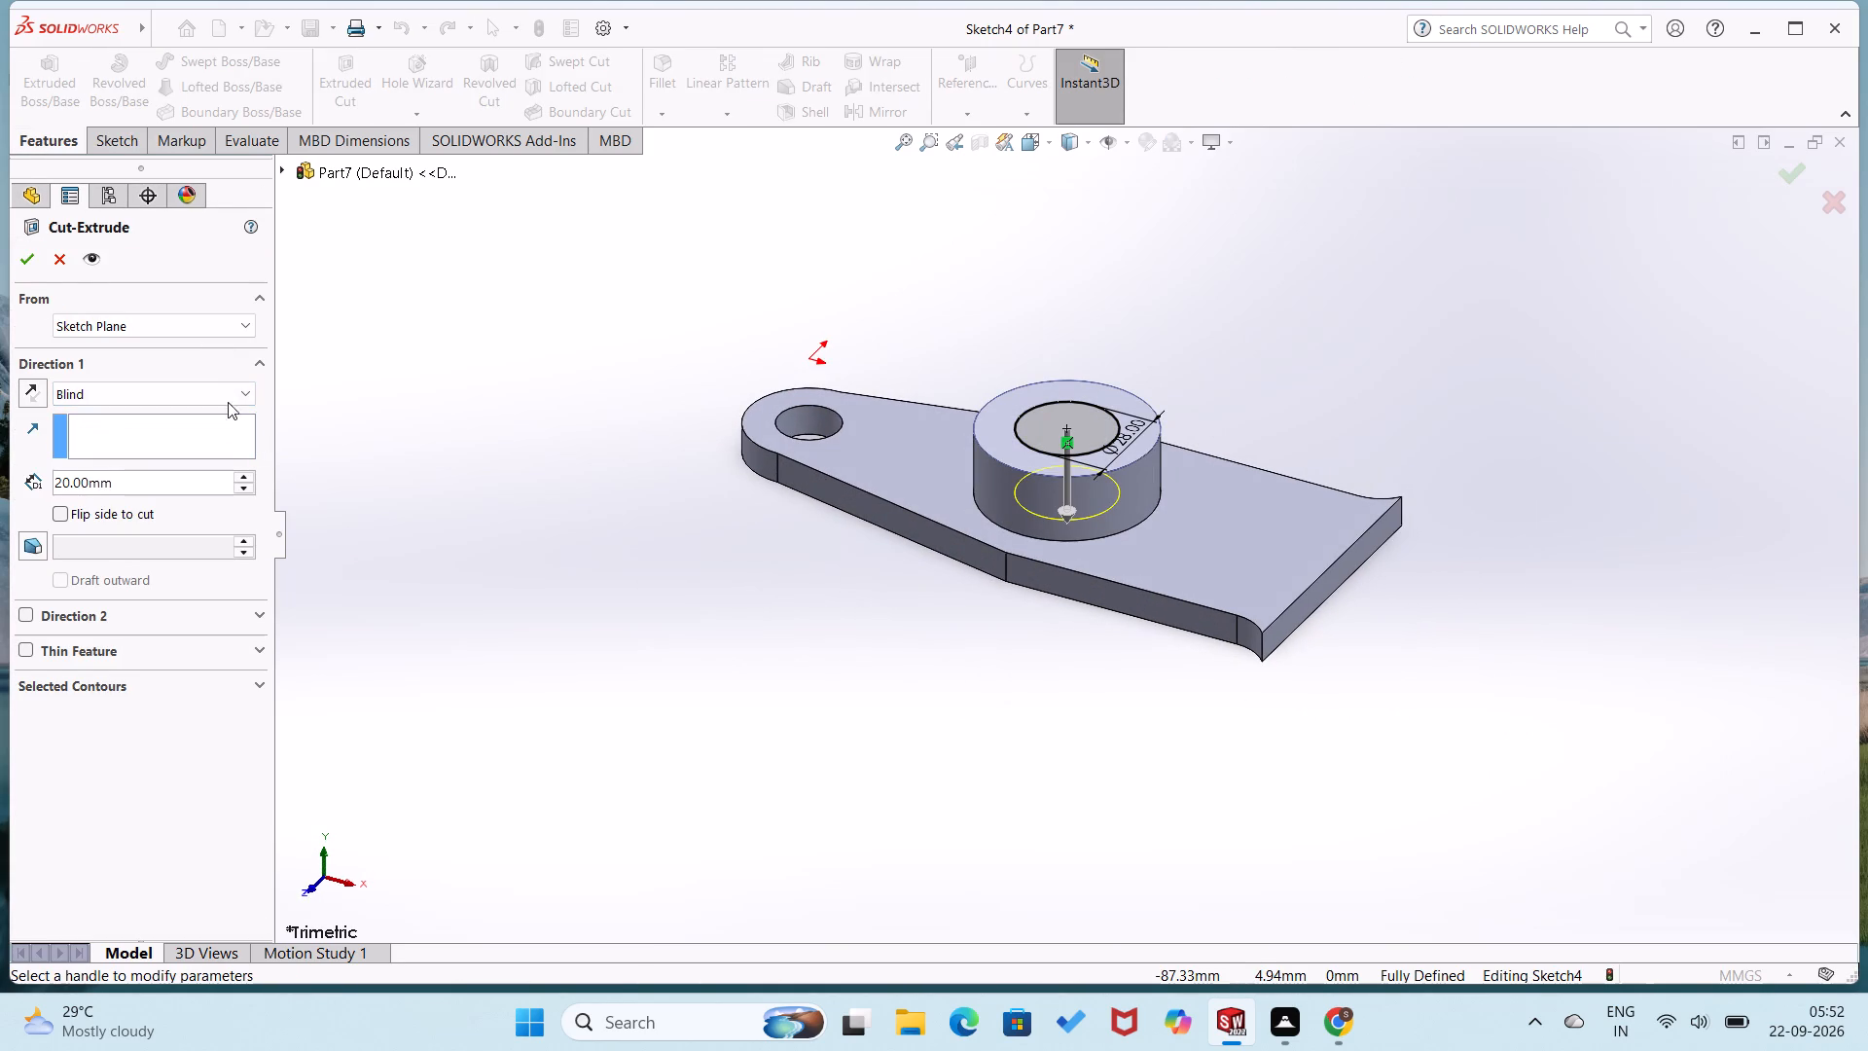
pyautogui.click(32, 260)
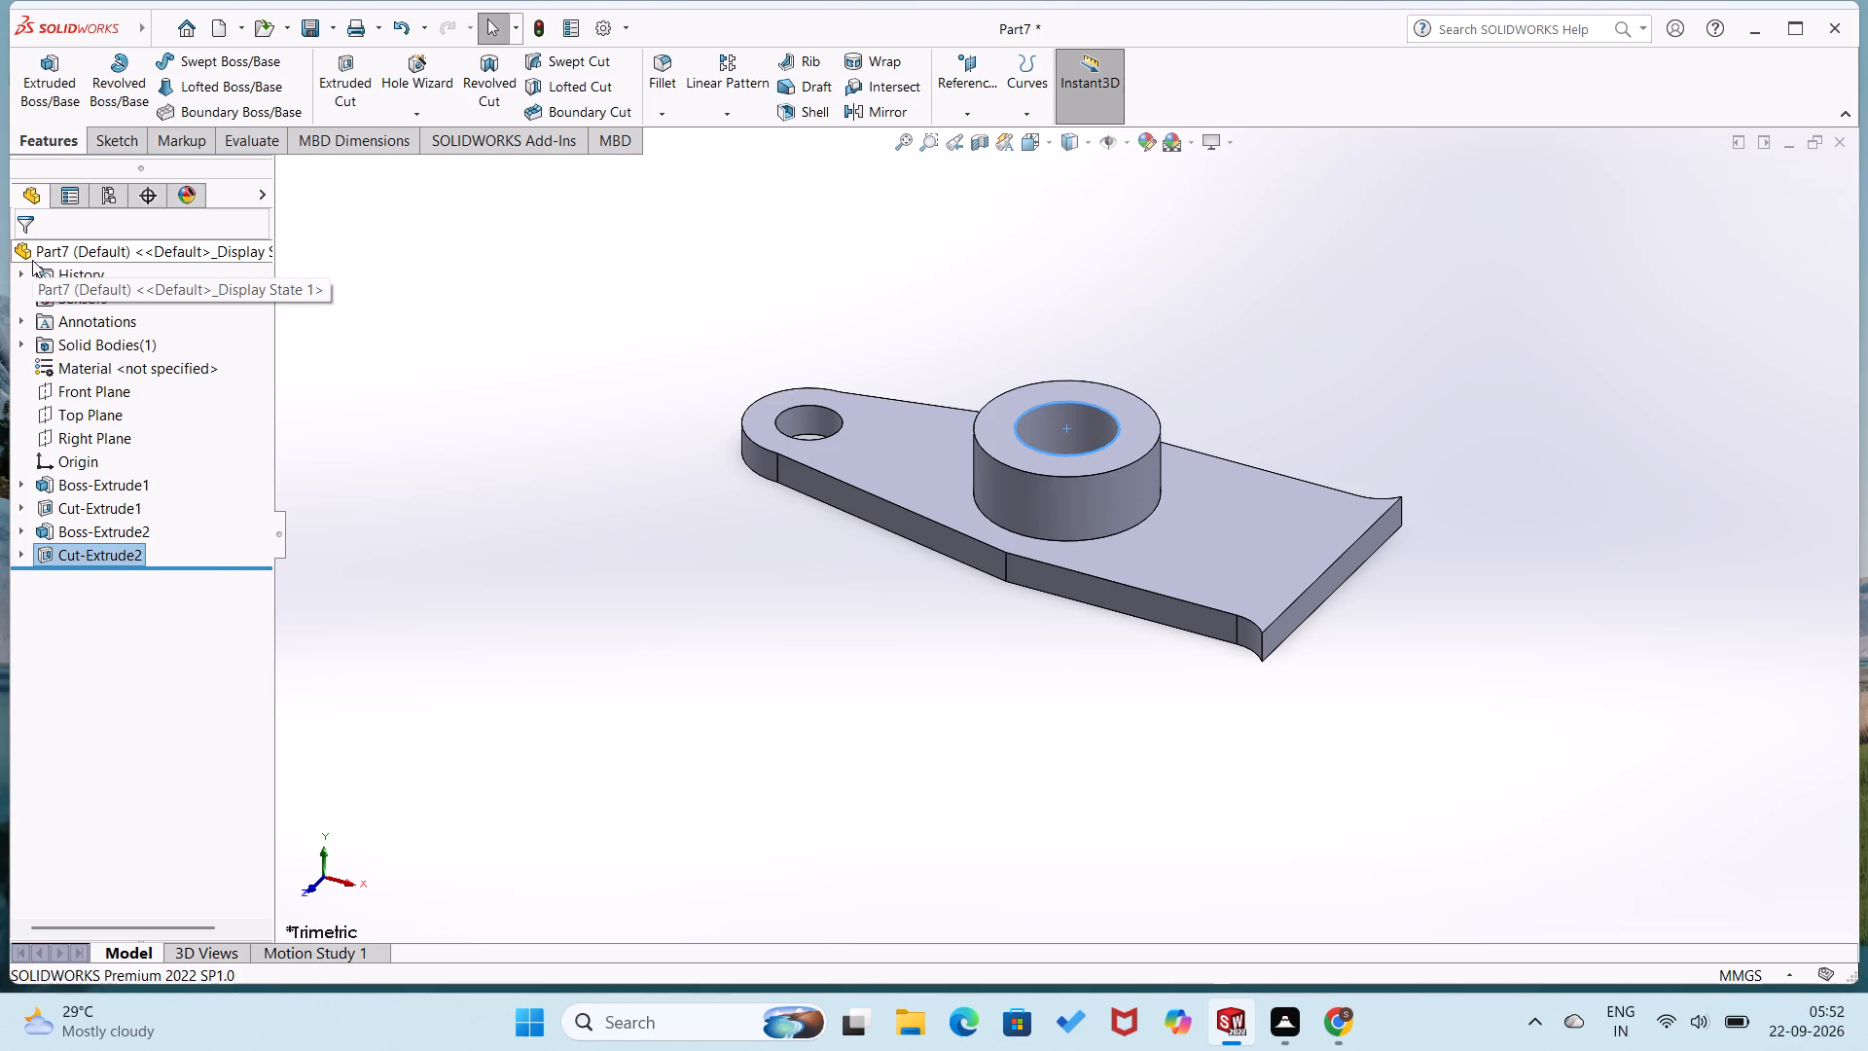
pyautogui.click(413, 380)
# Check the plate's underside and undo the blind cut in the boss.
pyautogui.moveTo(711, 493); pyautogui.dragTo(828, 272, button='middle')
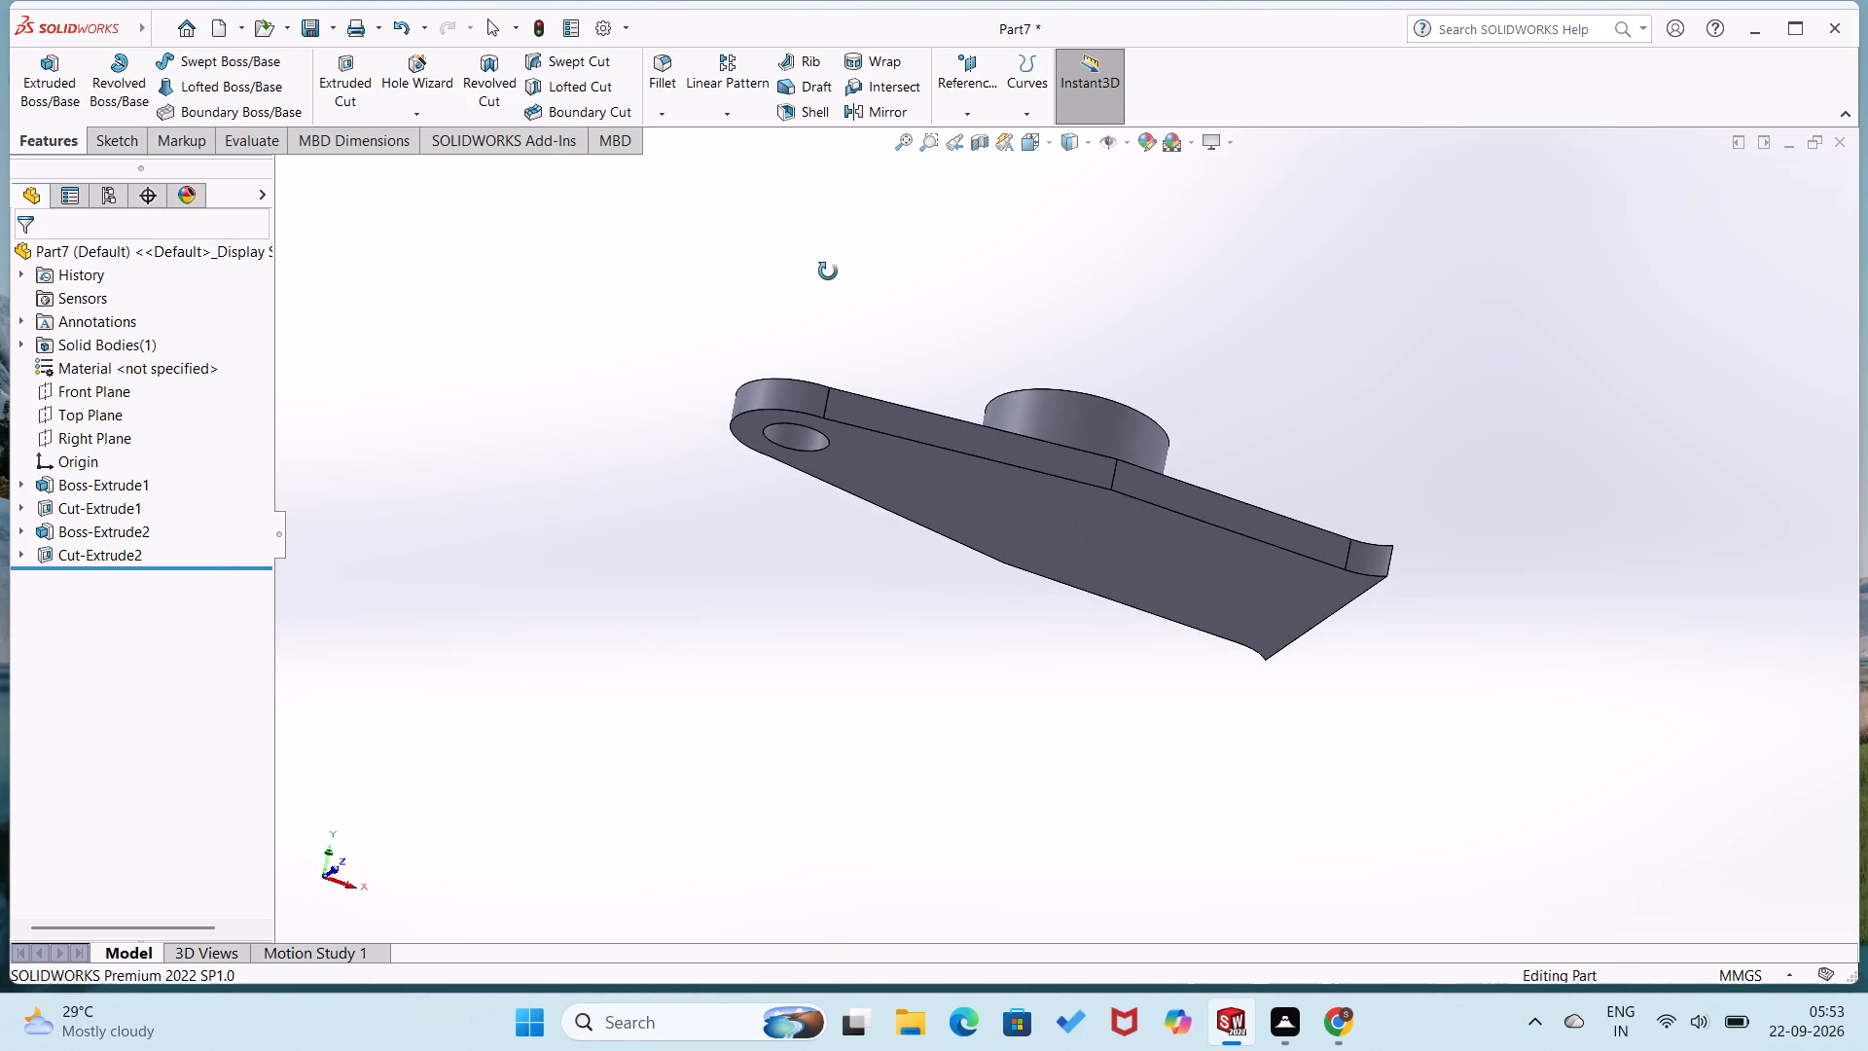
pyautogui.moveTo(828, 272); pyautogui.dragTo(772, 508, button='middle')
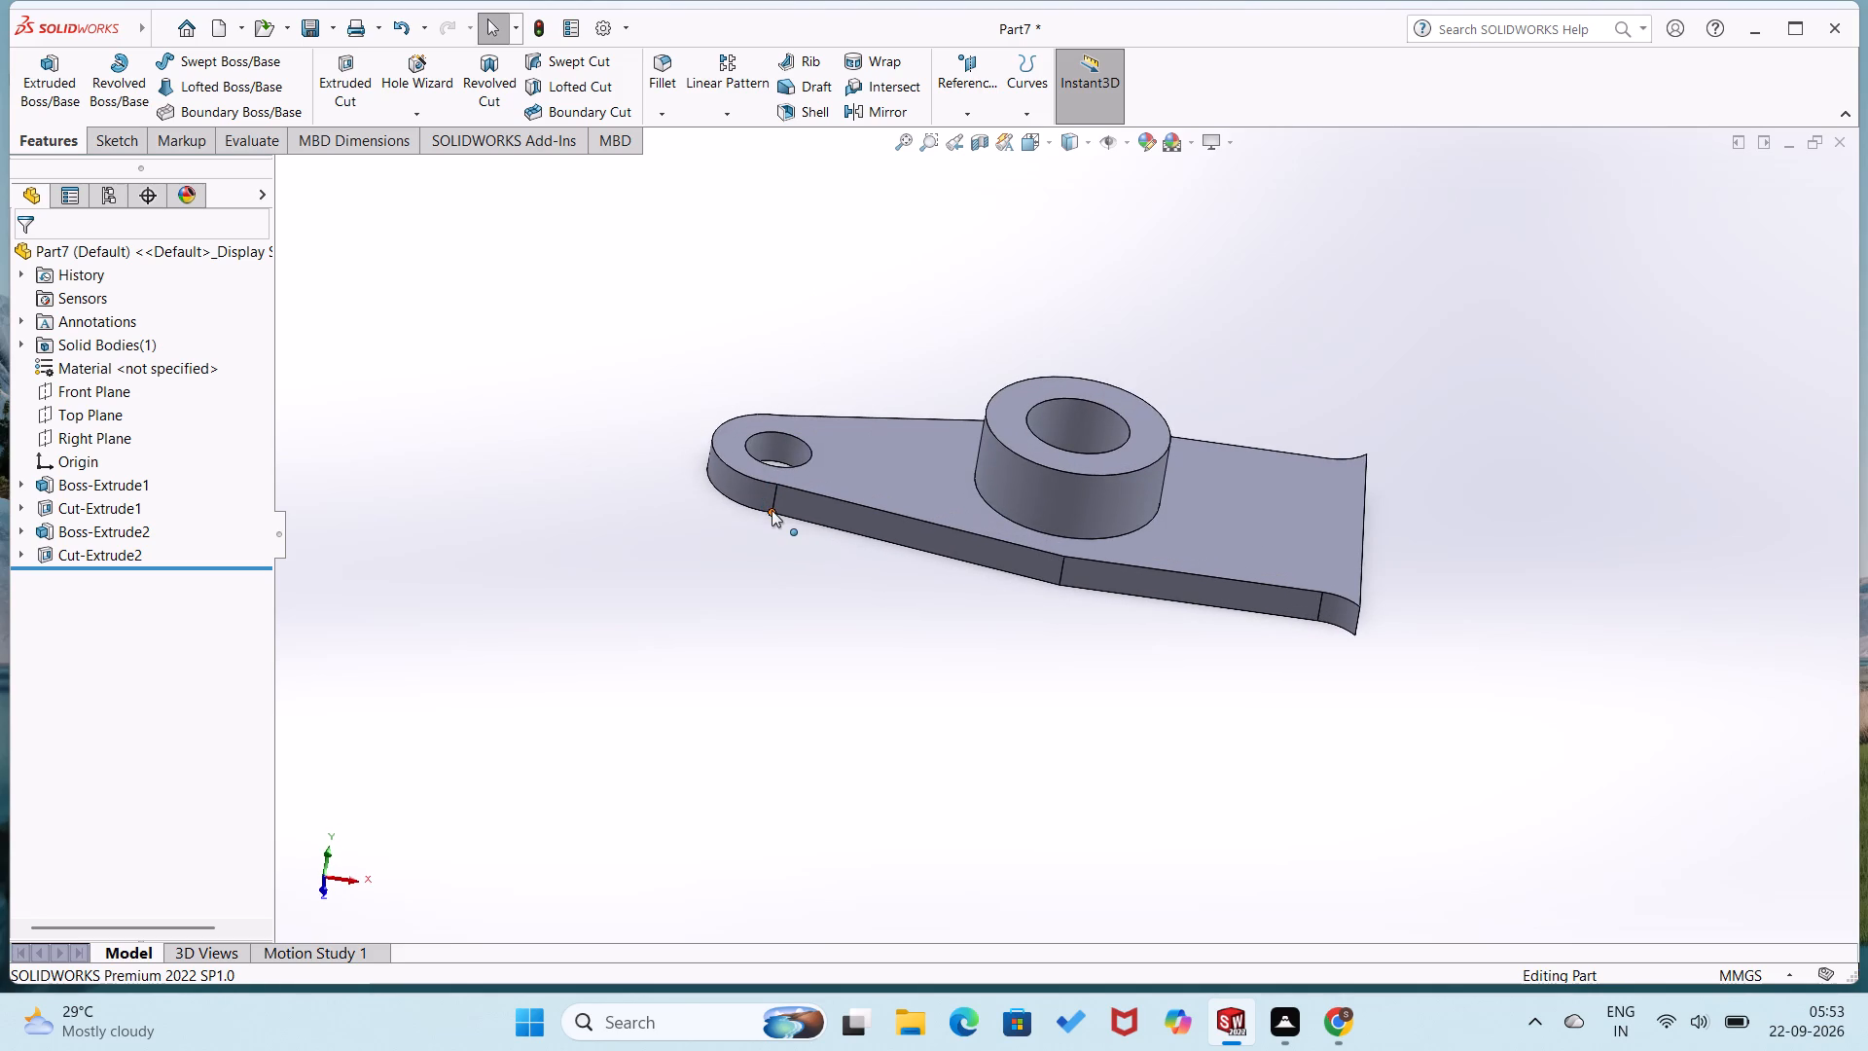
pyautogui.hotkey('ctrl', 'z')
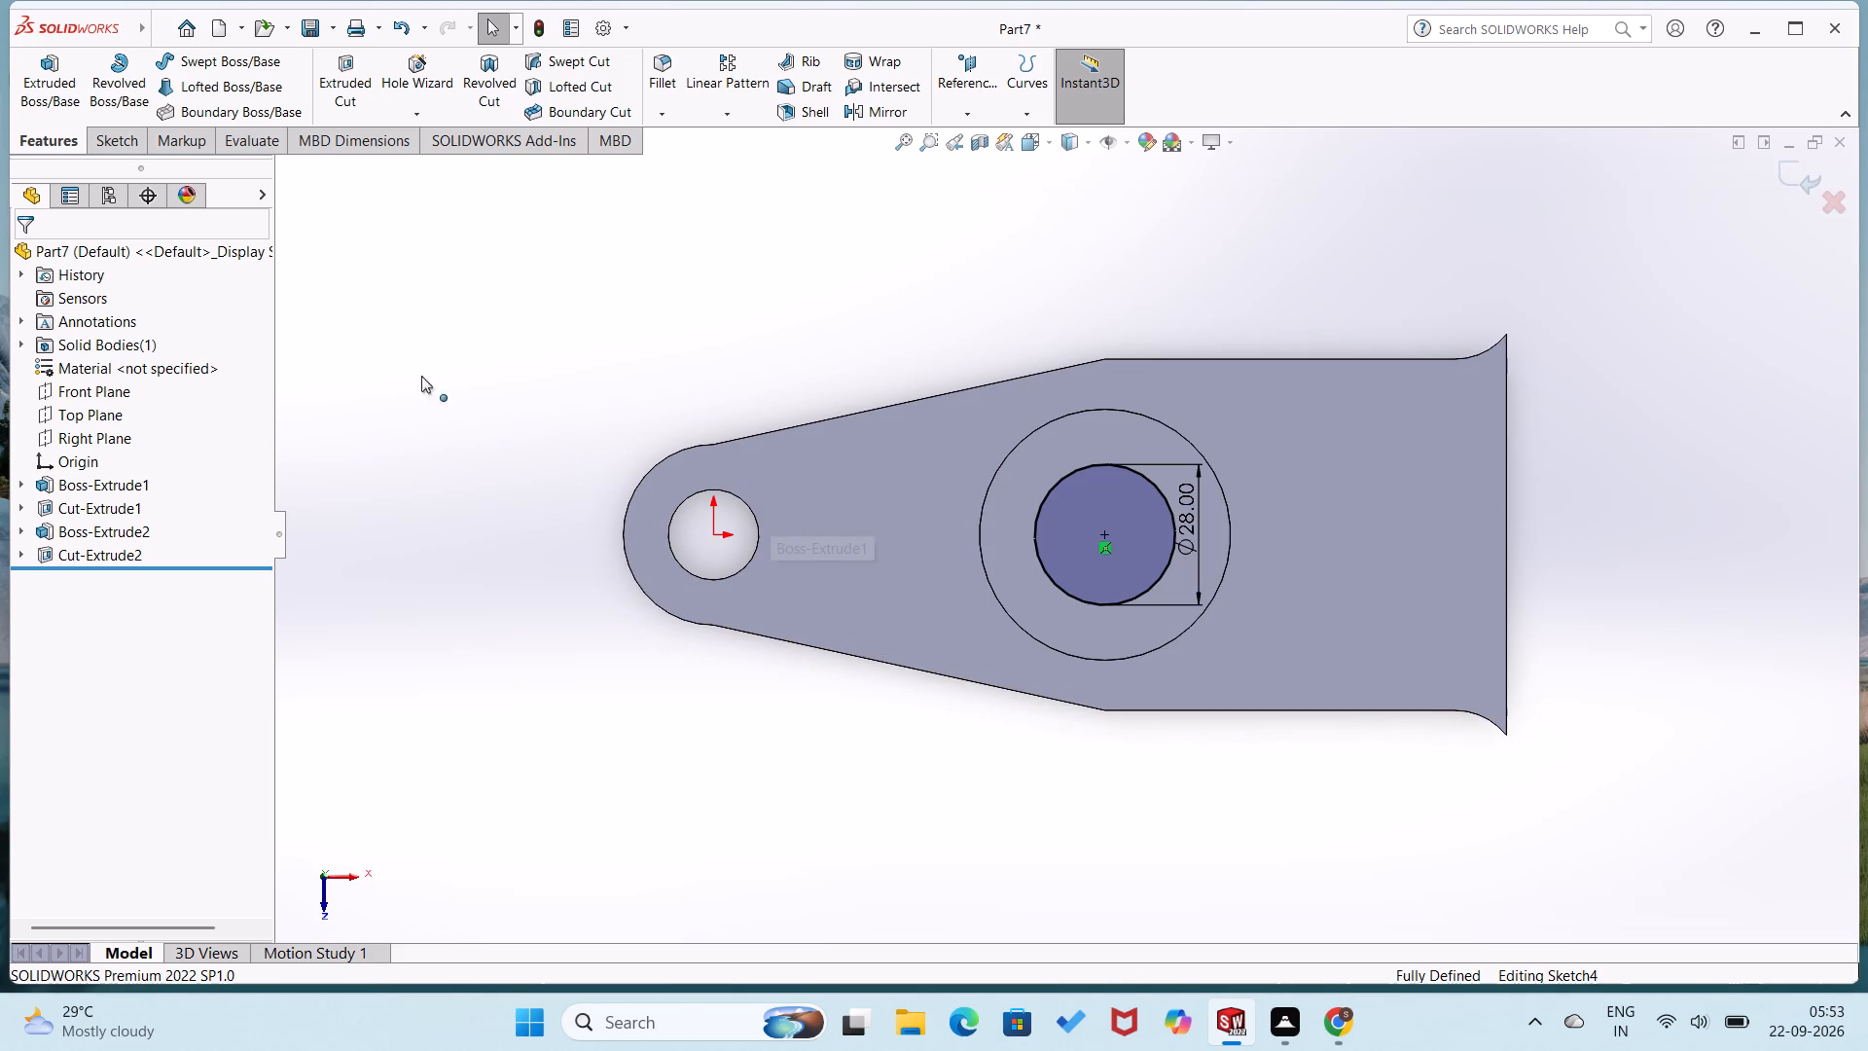
# Cut the 28 mm circle down through the boss and plate with a Through All Extruded Cut.
pyautogui.click(54, 144)
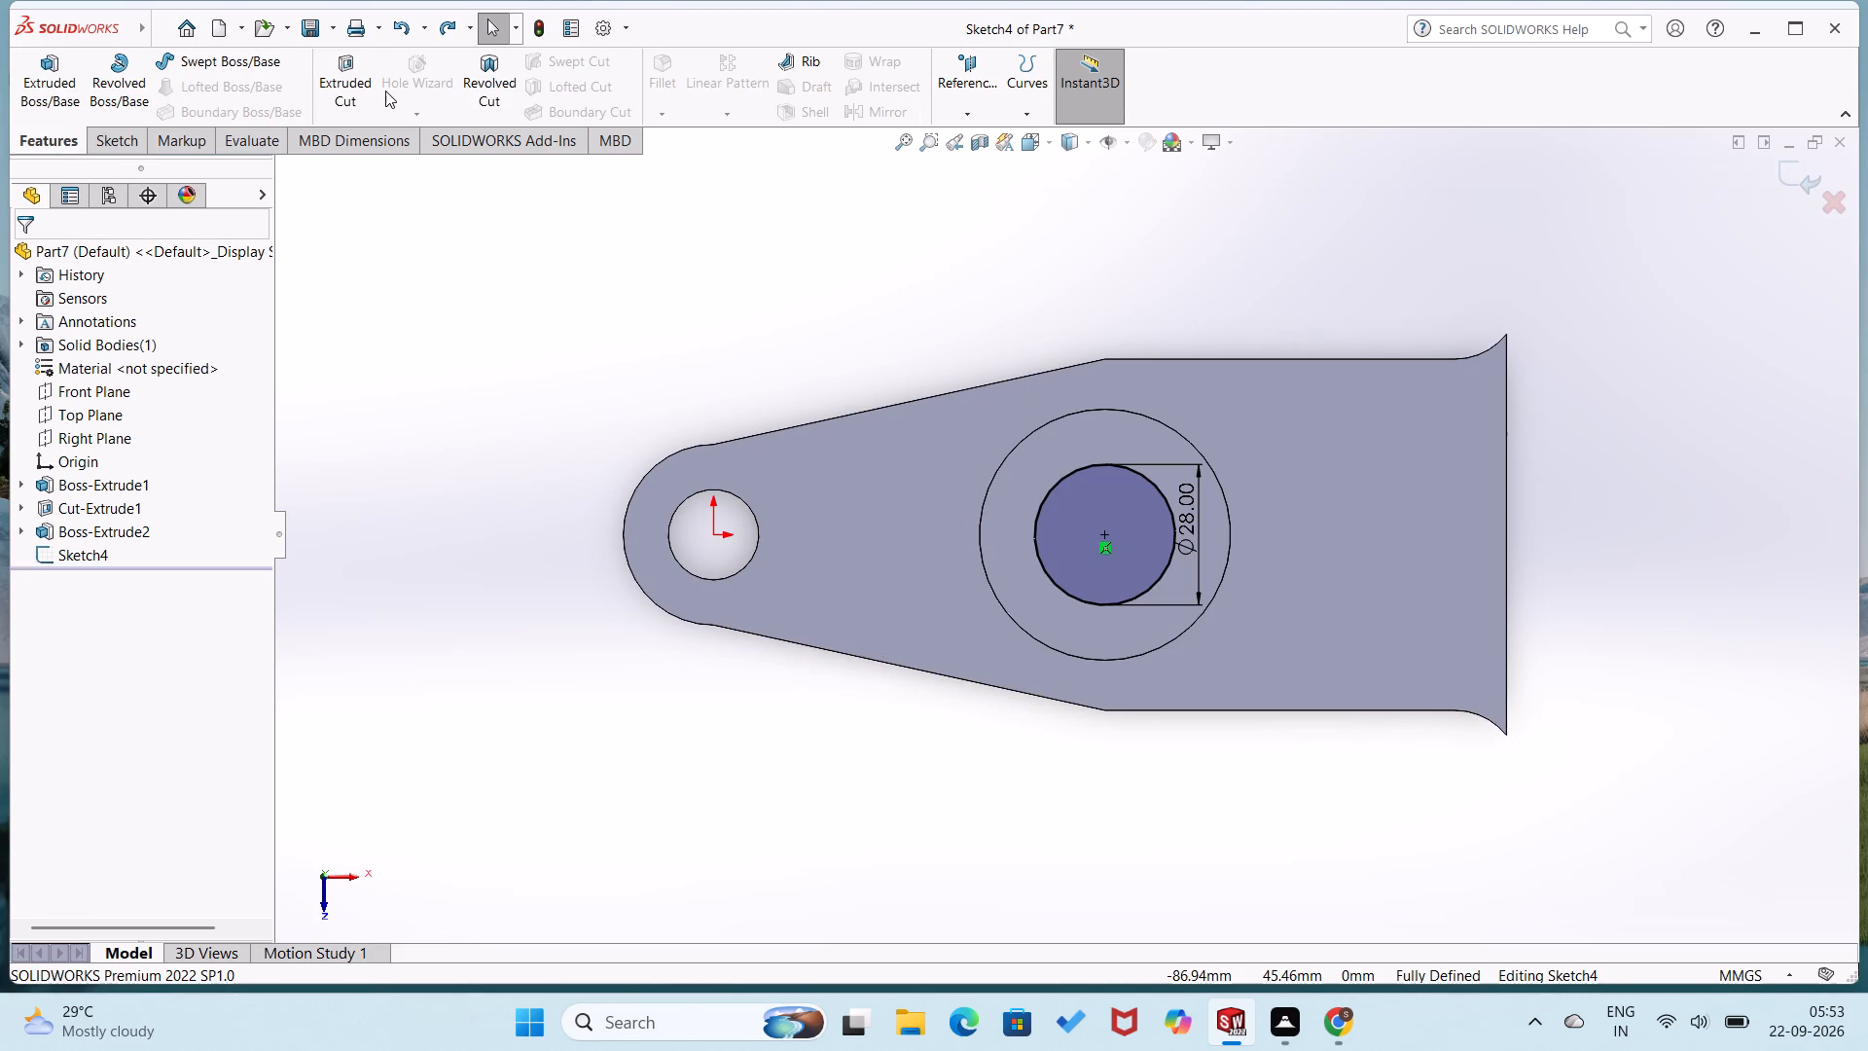
pyautogui.click(351, 89)
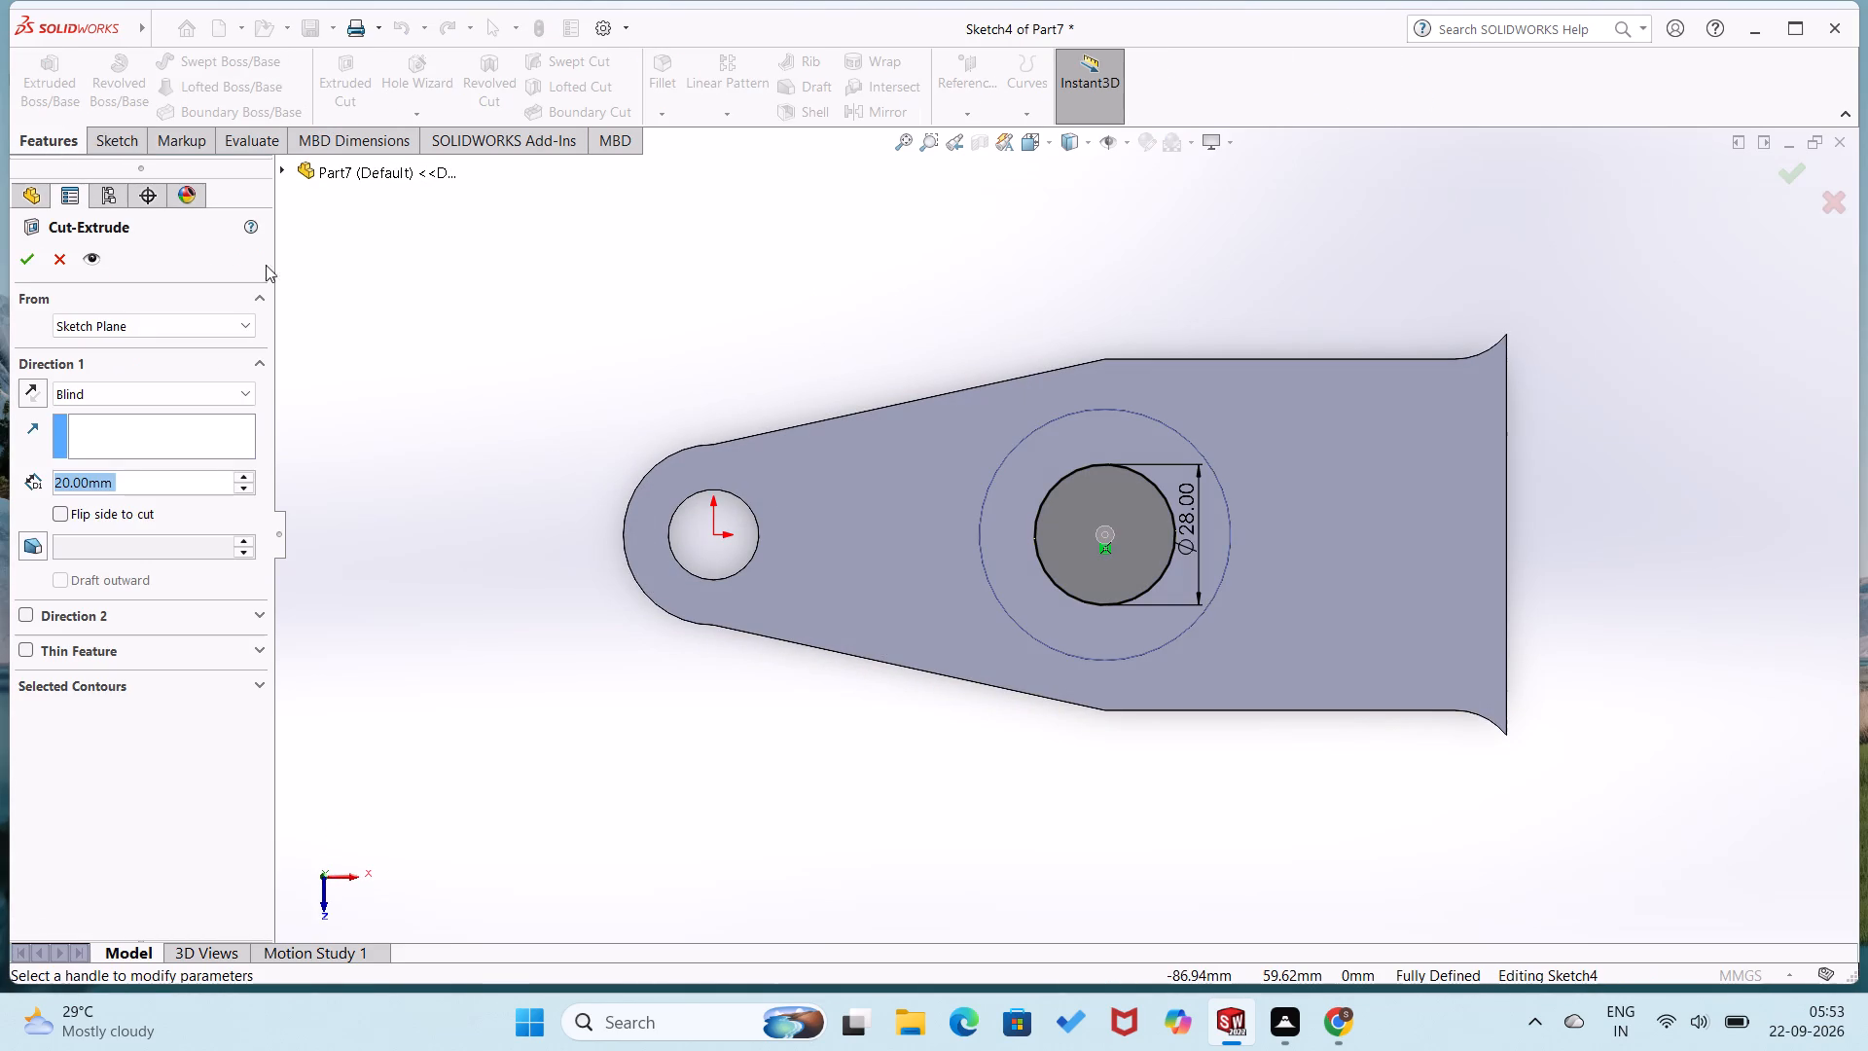
pyautogui.click(234, 391)
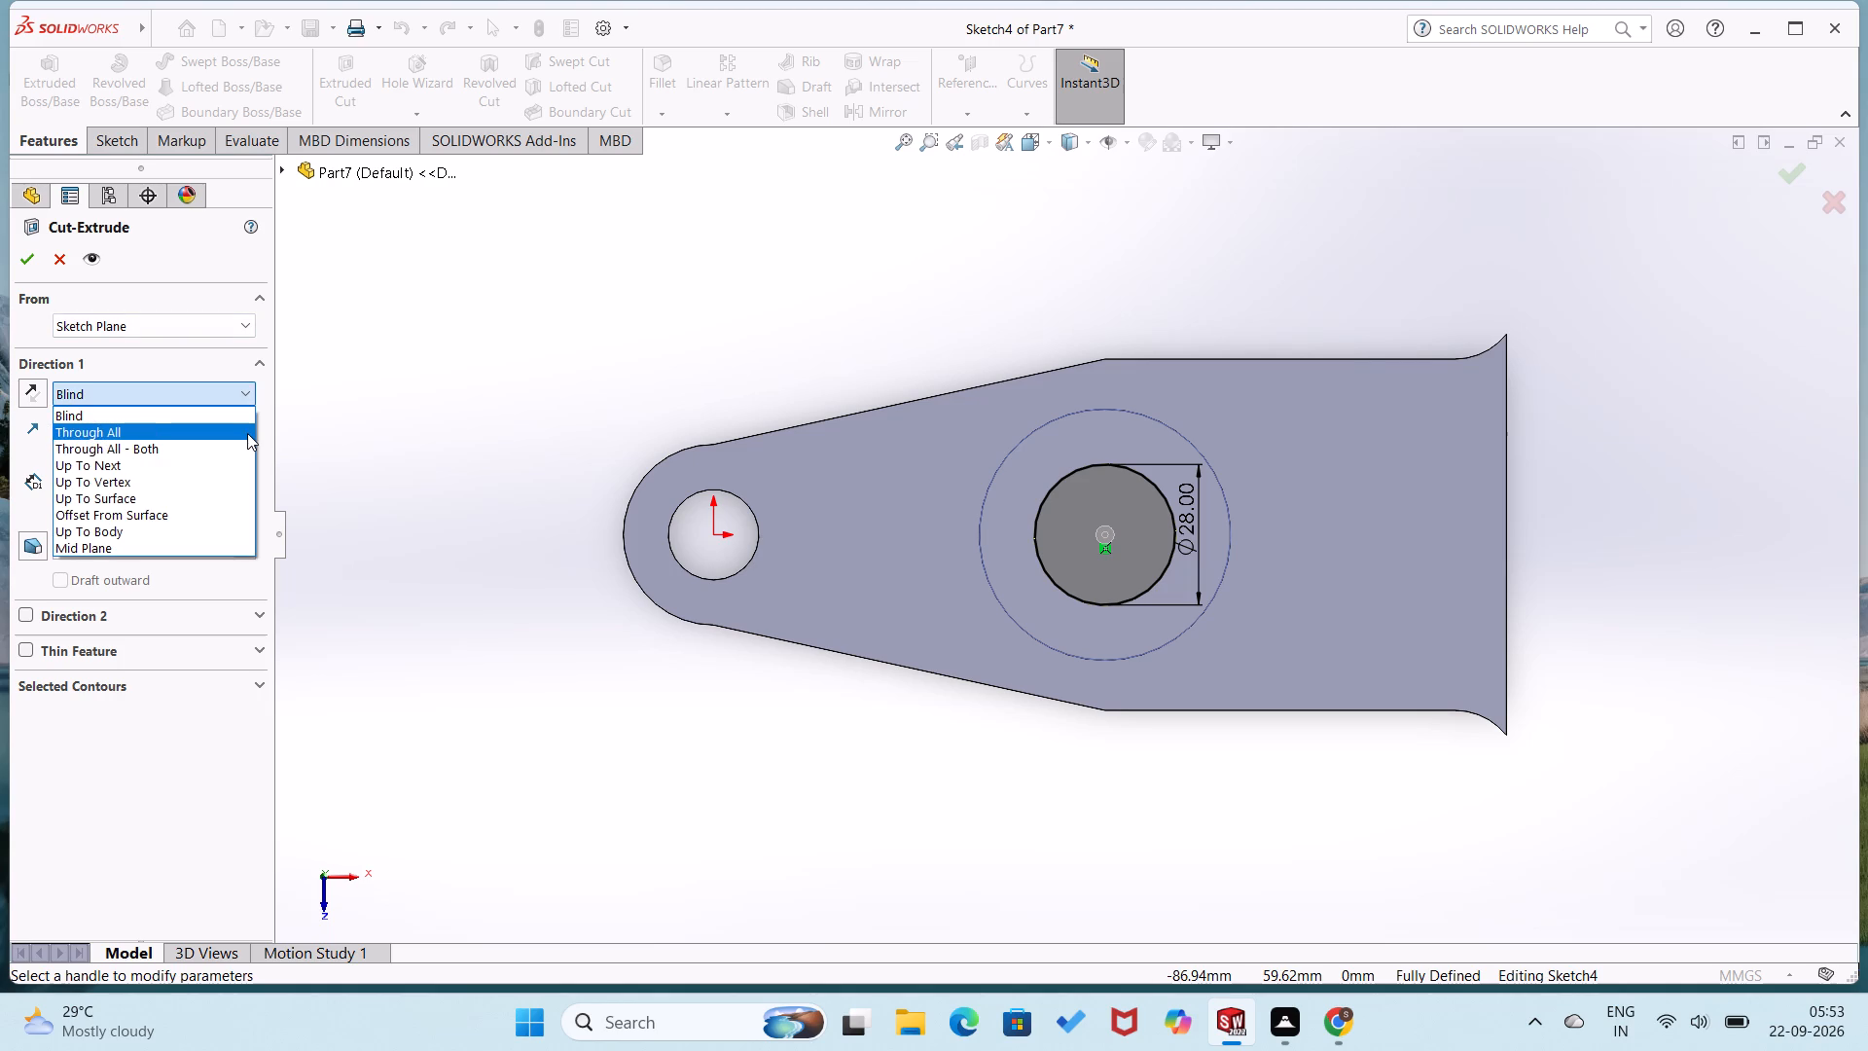
pyautogui.click(247, 433)
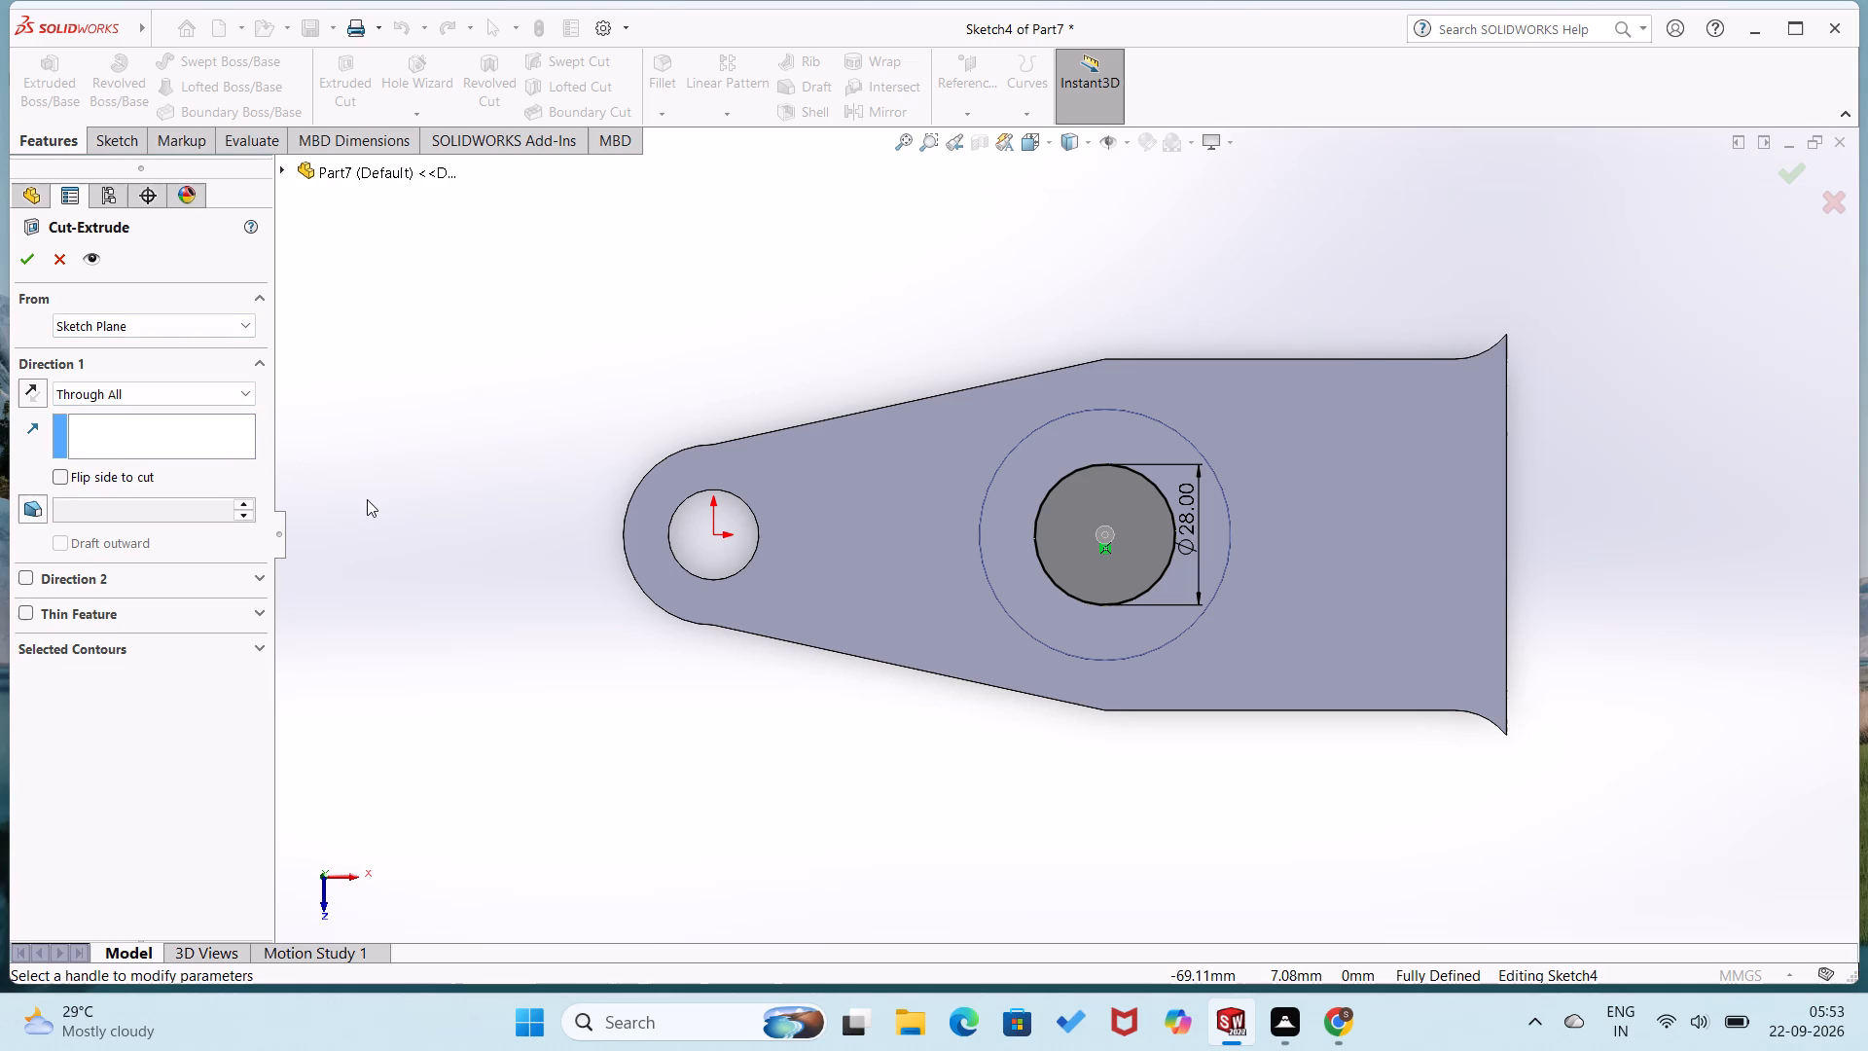
pyautogui.click(40, 394)
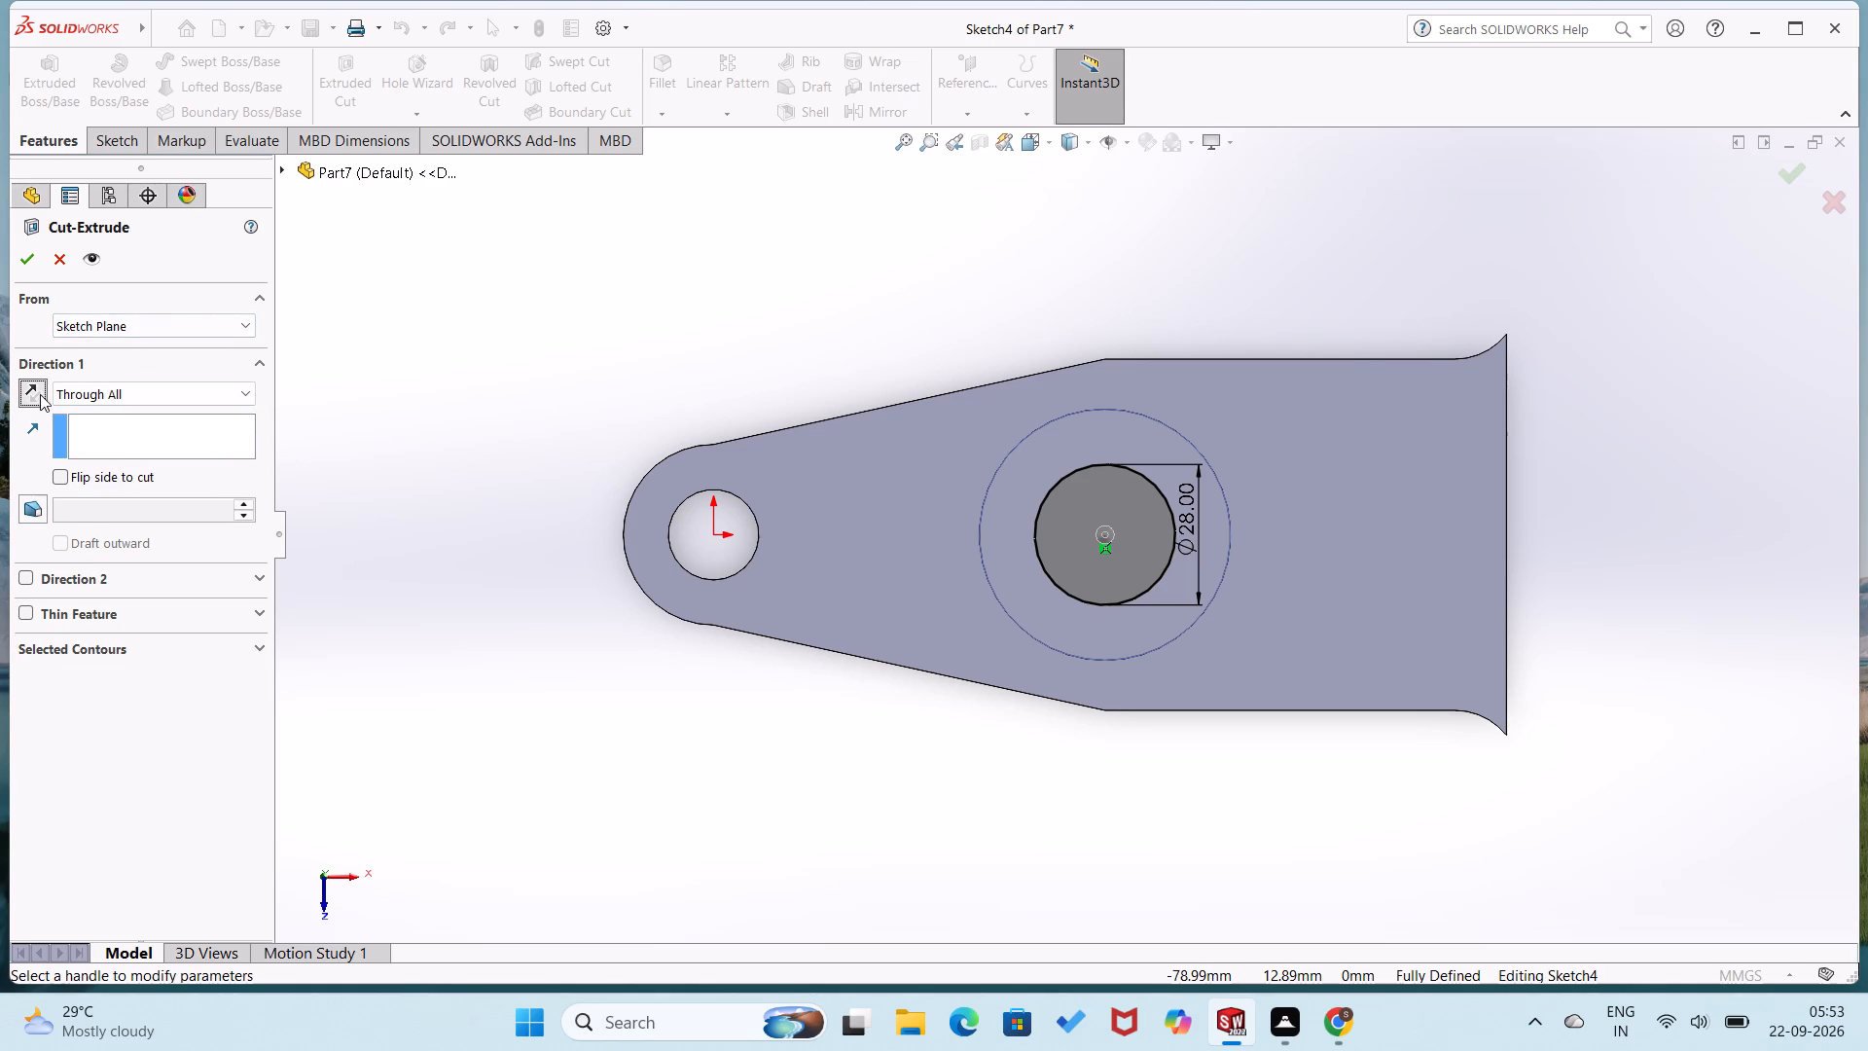
pyautogui.moveTo(296, 556); pyautogui.dragTo(343, 327, button='middle')
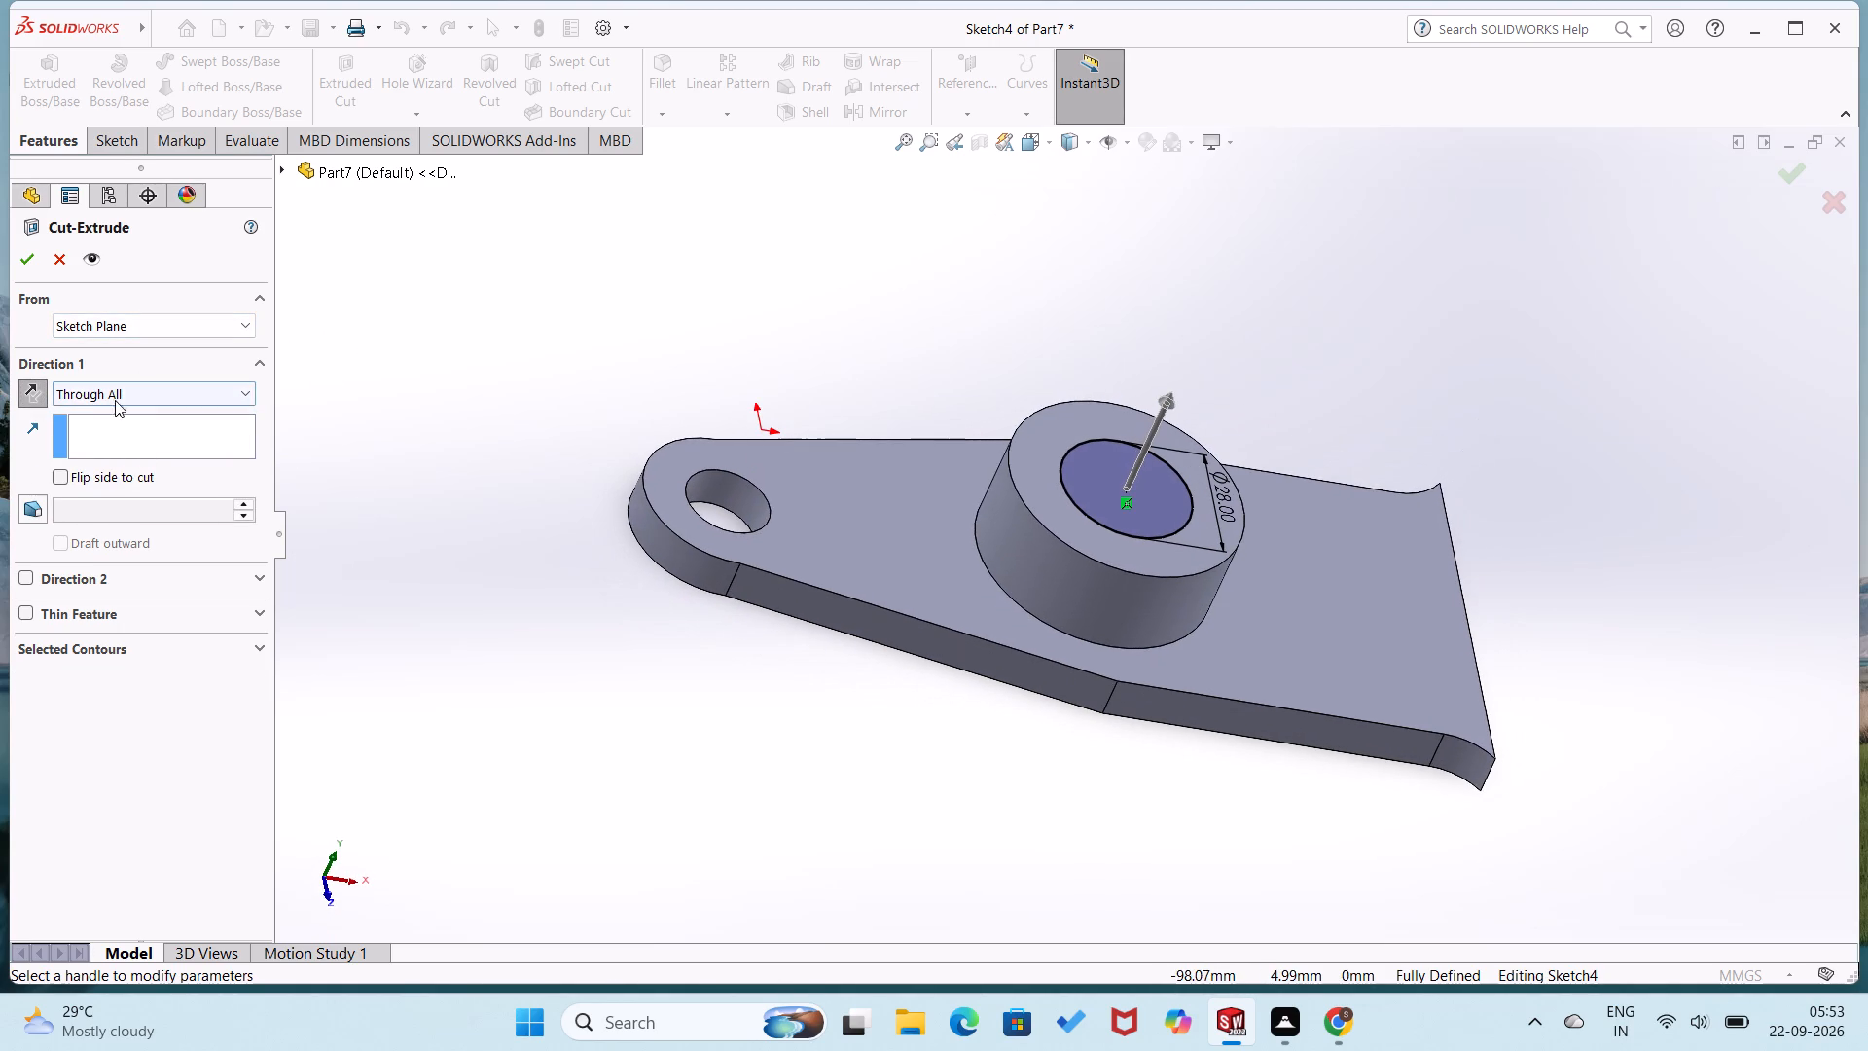
pyautogui.click(33, 405)
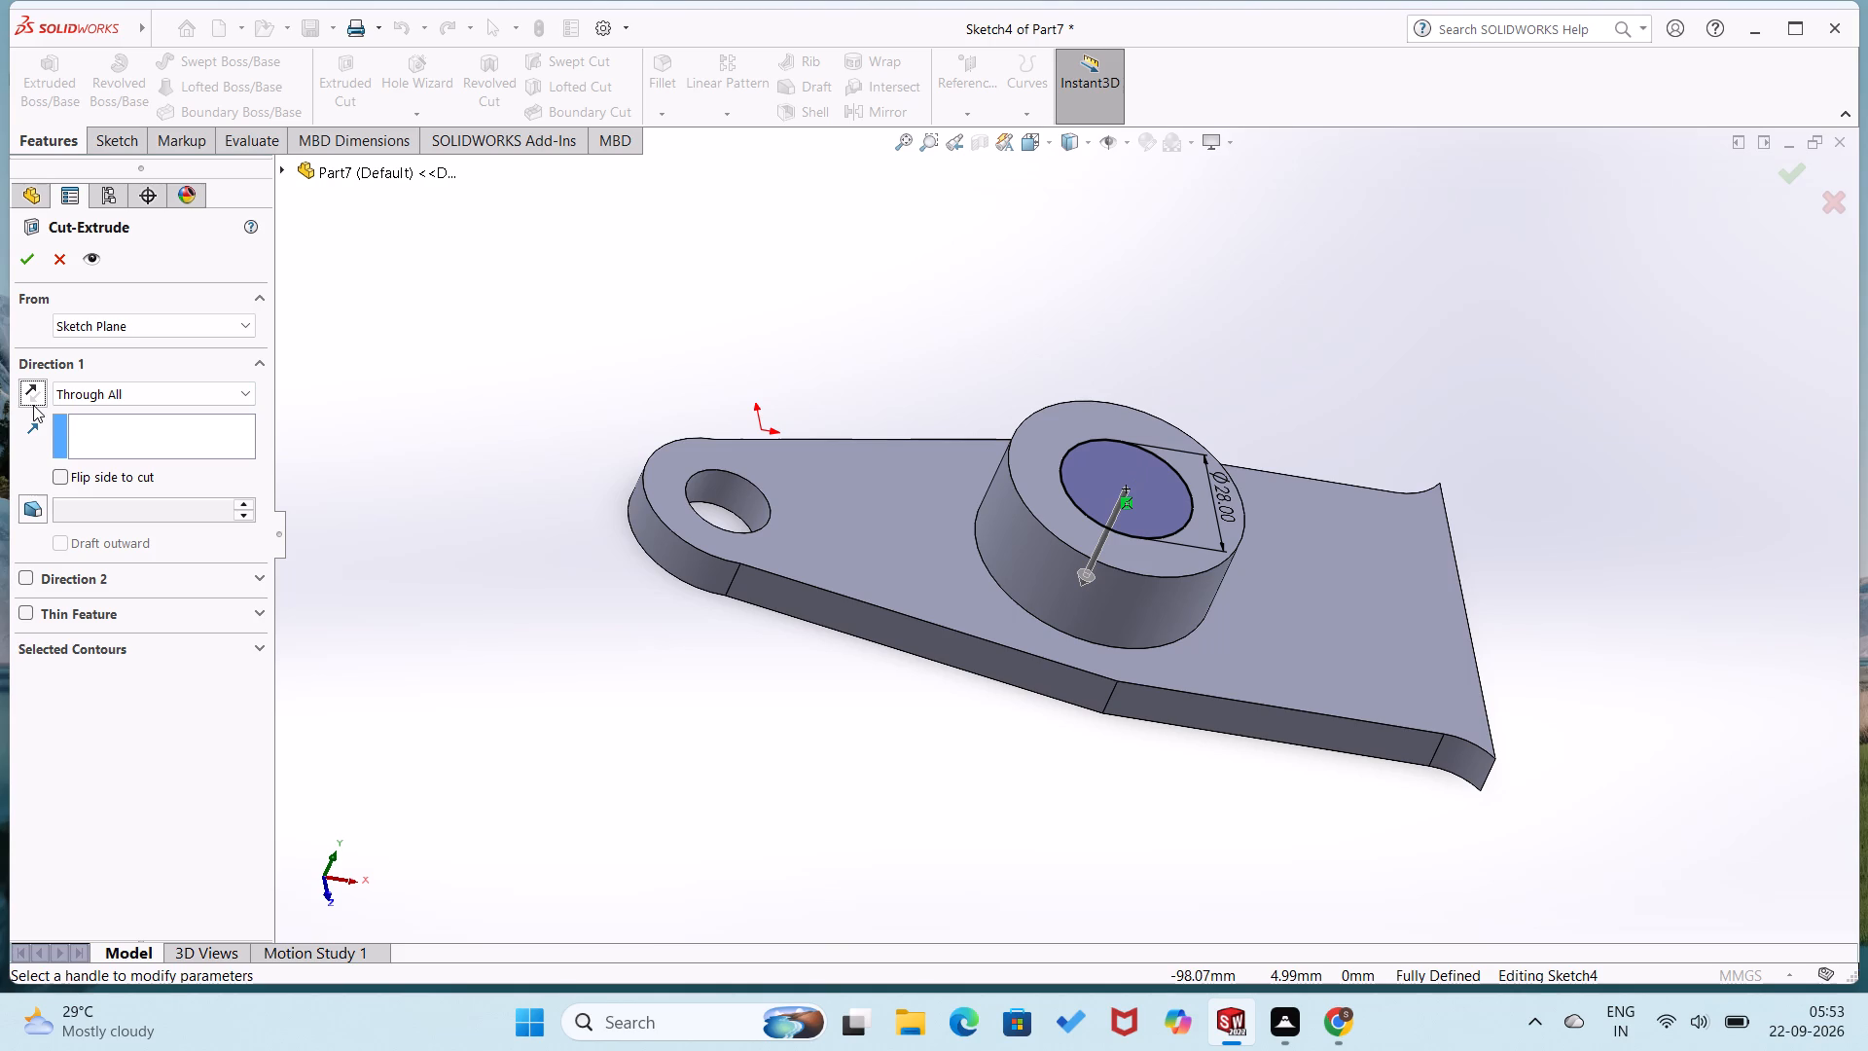
pyautogui.moveTo(279, 670); pyautogui.dragTo(515, 542, button='middle')
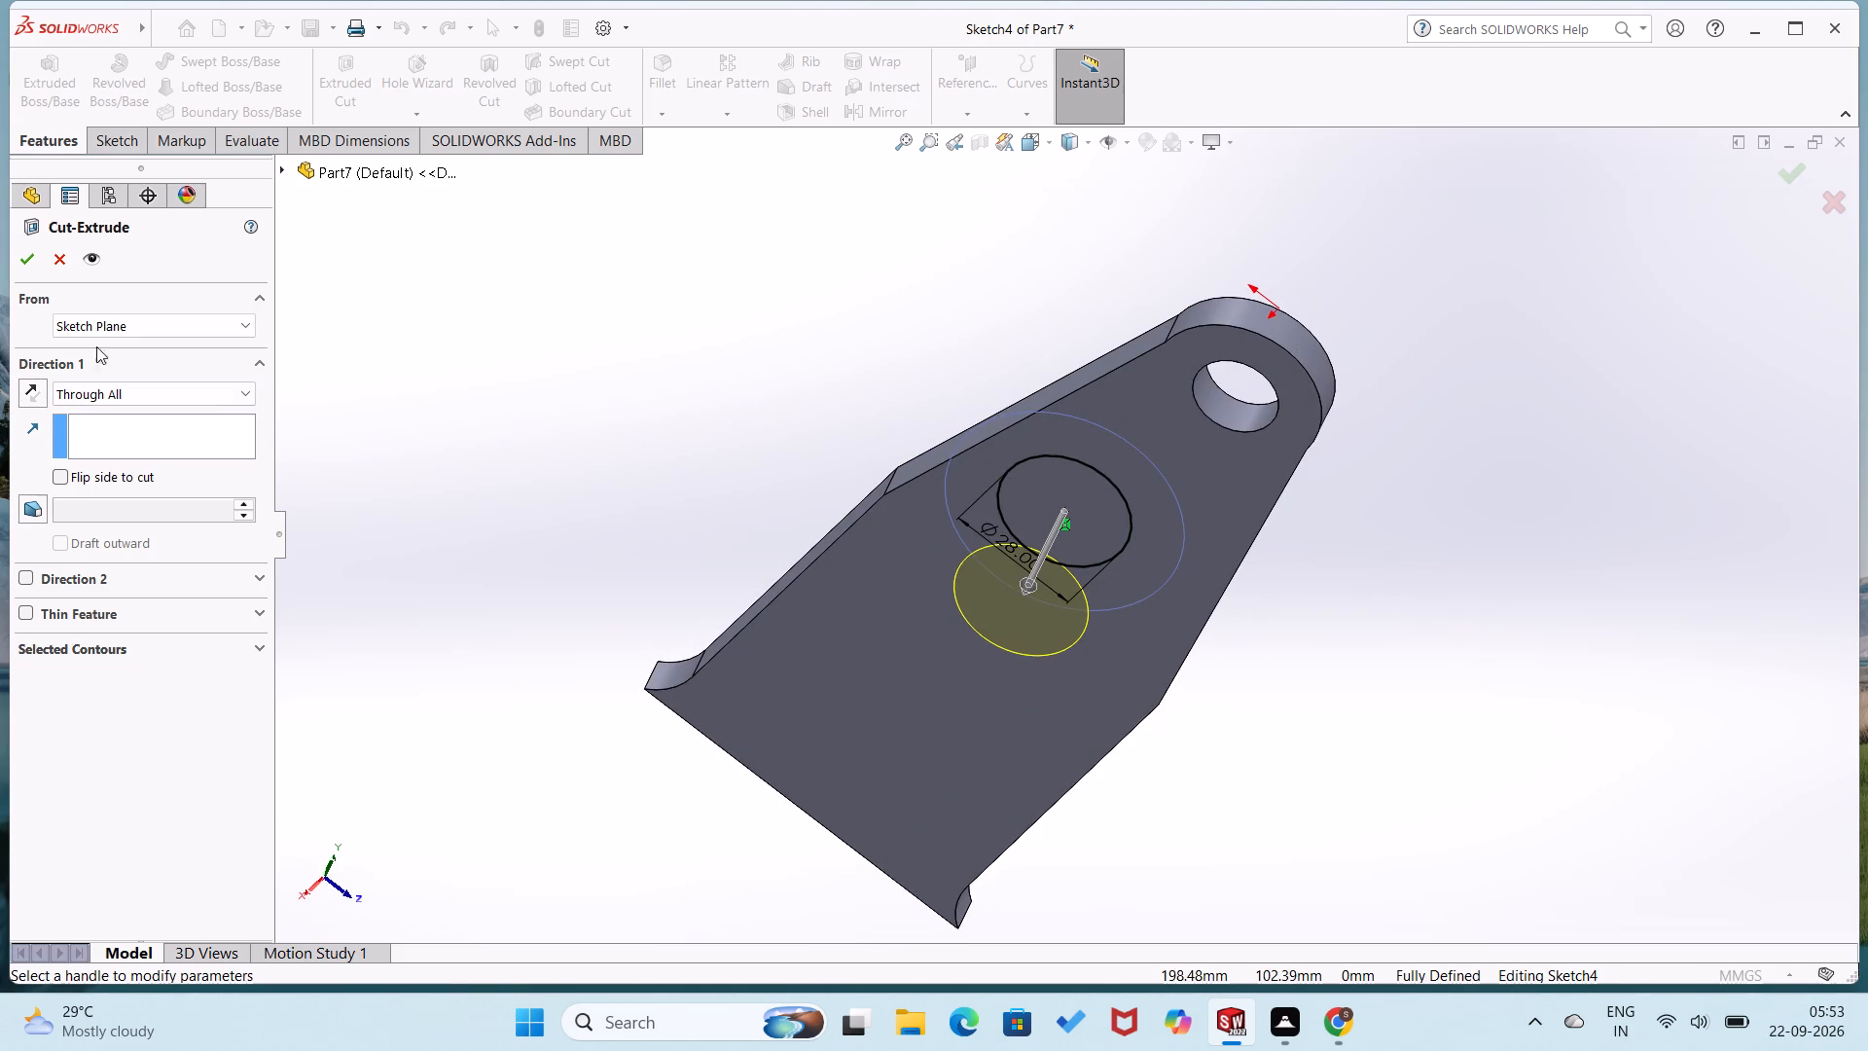
pyautogui.click(17, 259)
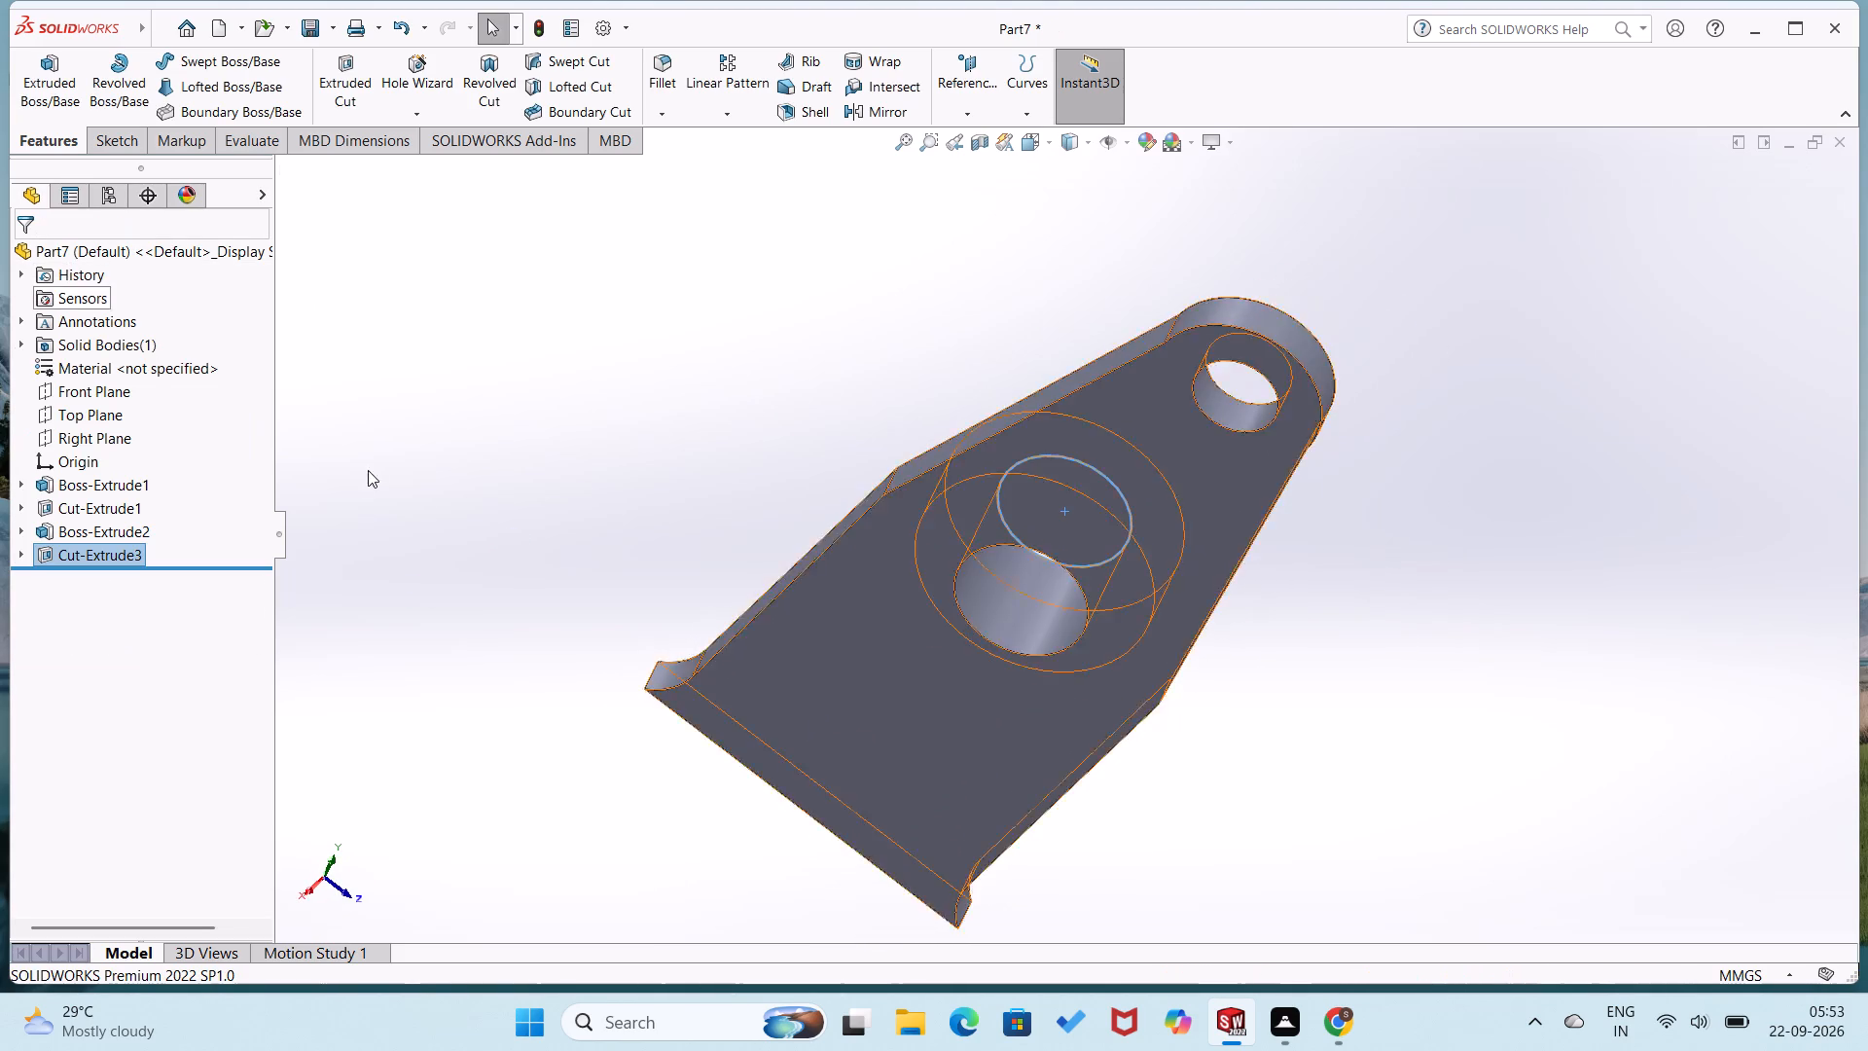
# Start a sketch on the flat end face at the plate's flared end.
pyautogui.moveTo(474, 531); pyautogui.dragTo(160, 640, button='middle')
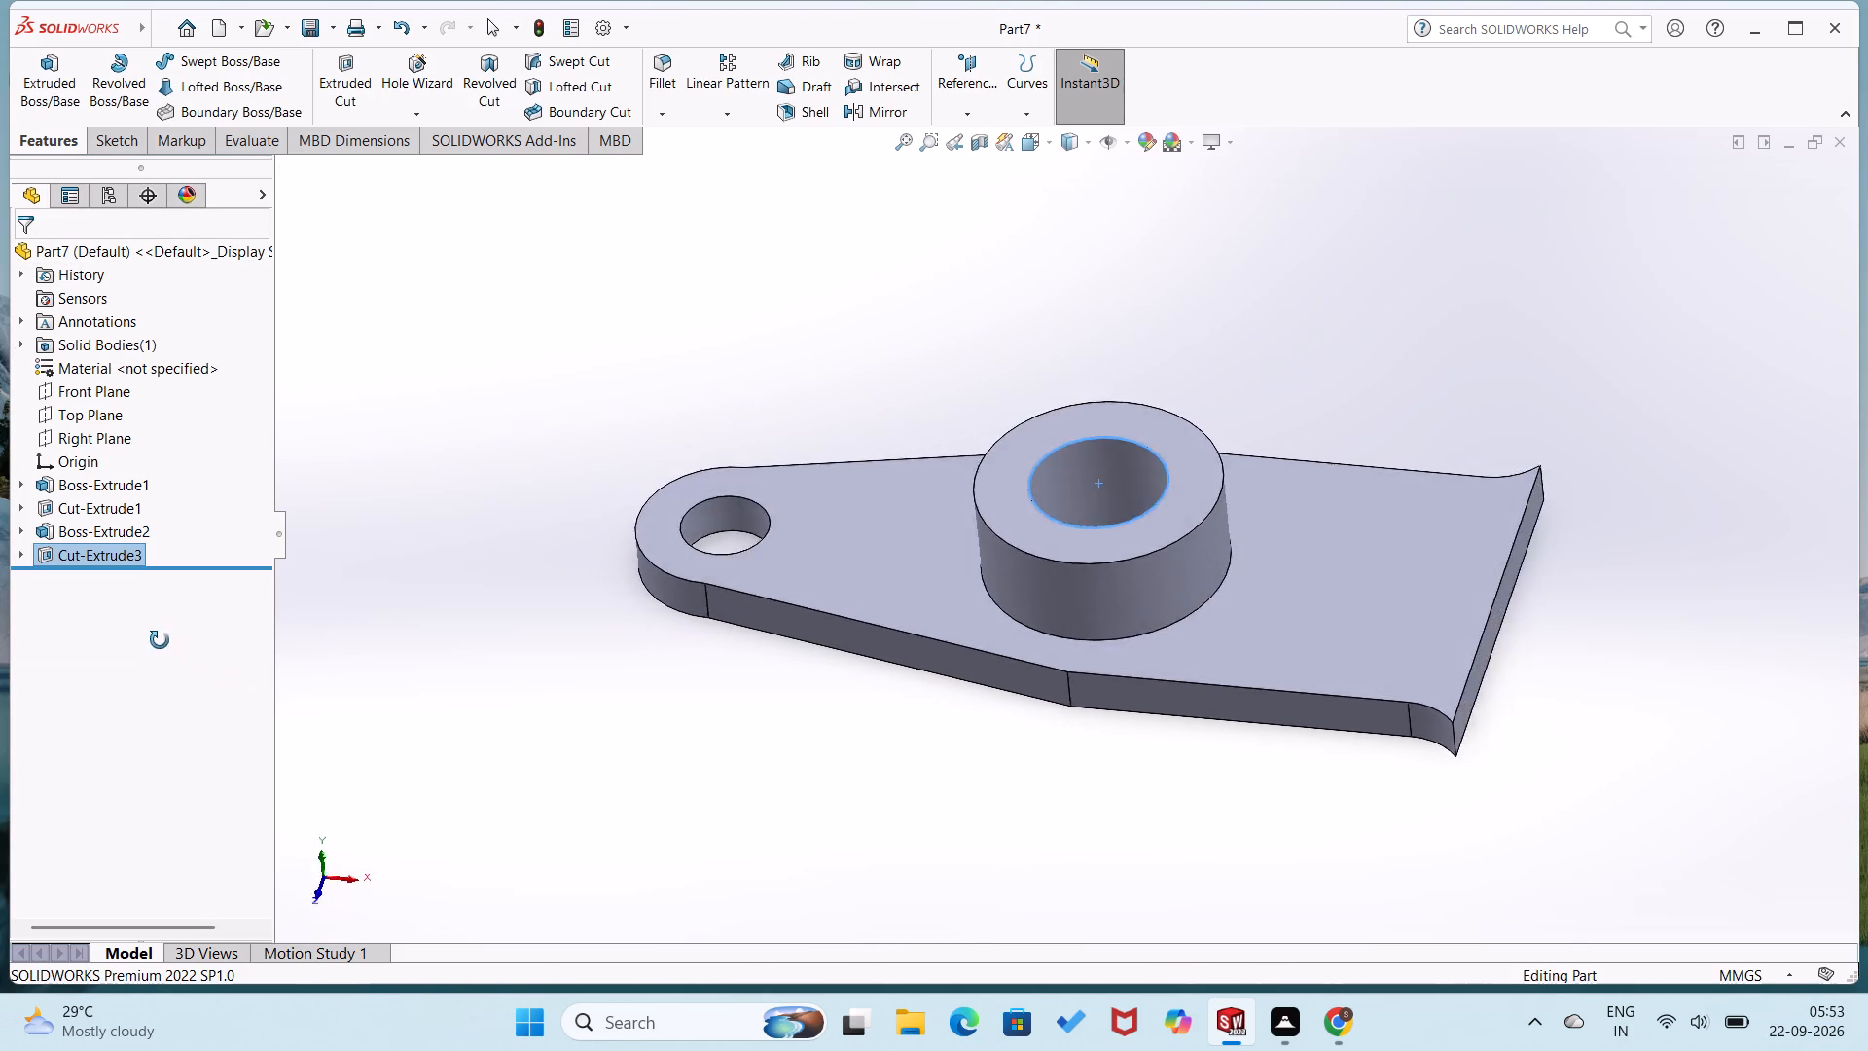
pyautogui.moveTo(160, 640); pyautogui.dragTo(73, 628, button='middle')
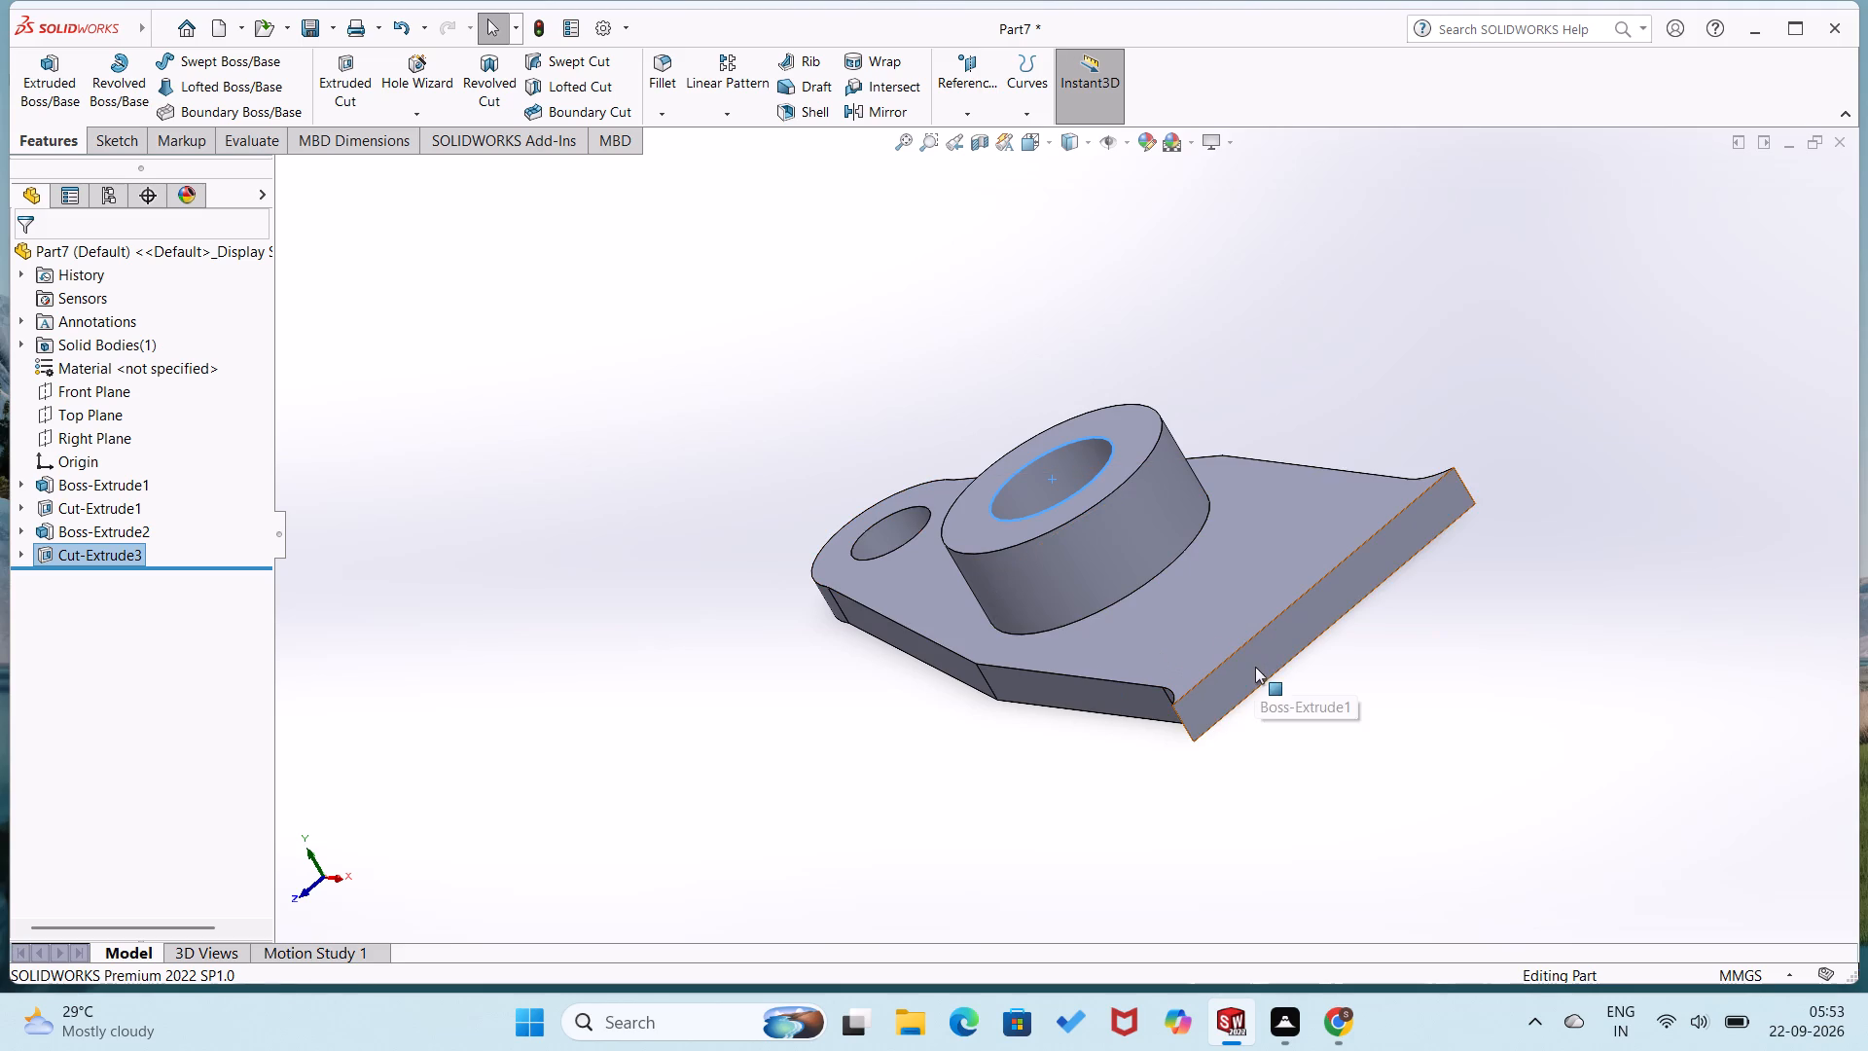
pyautogui.rightClick(1255, 667)
pyautogui.click(1300, 559)
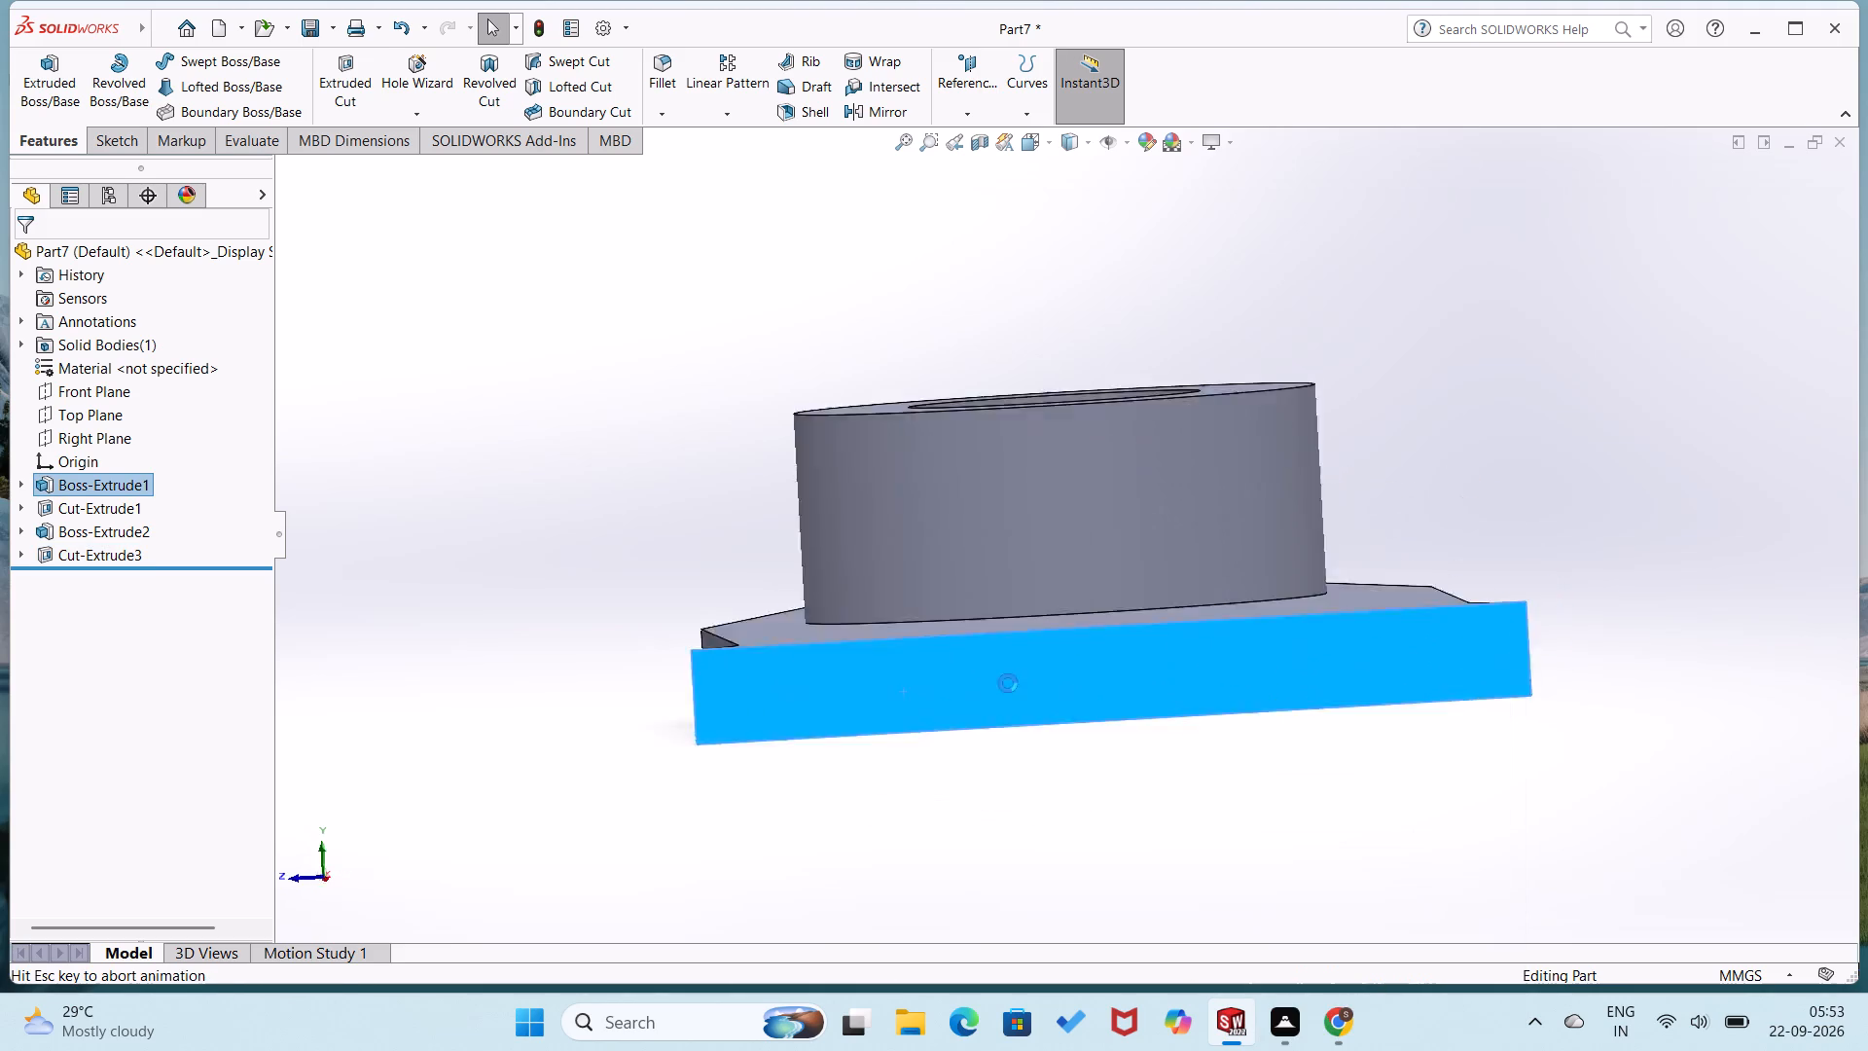
pyautogui.click(342, 674)
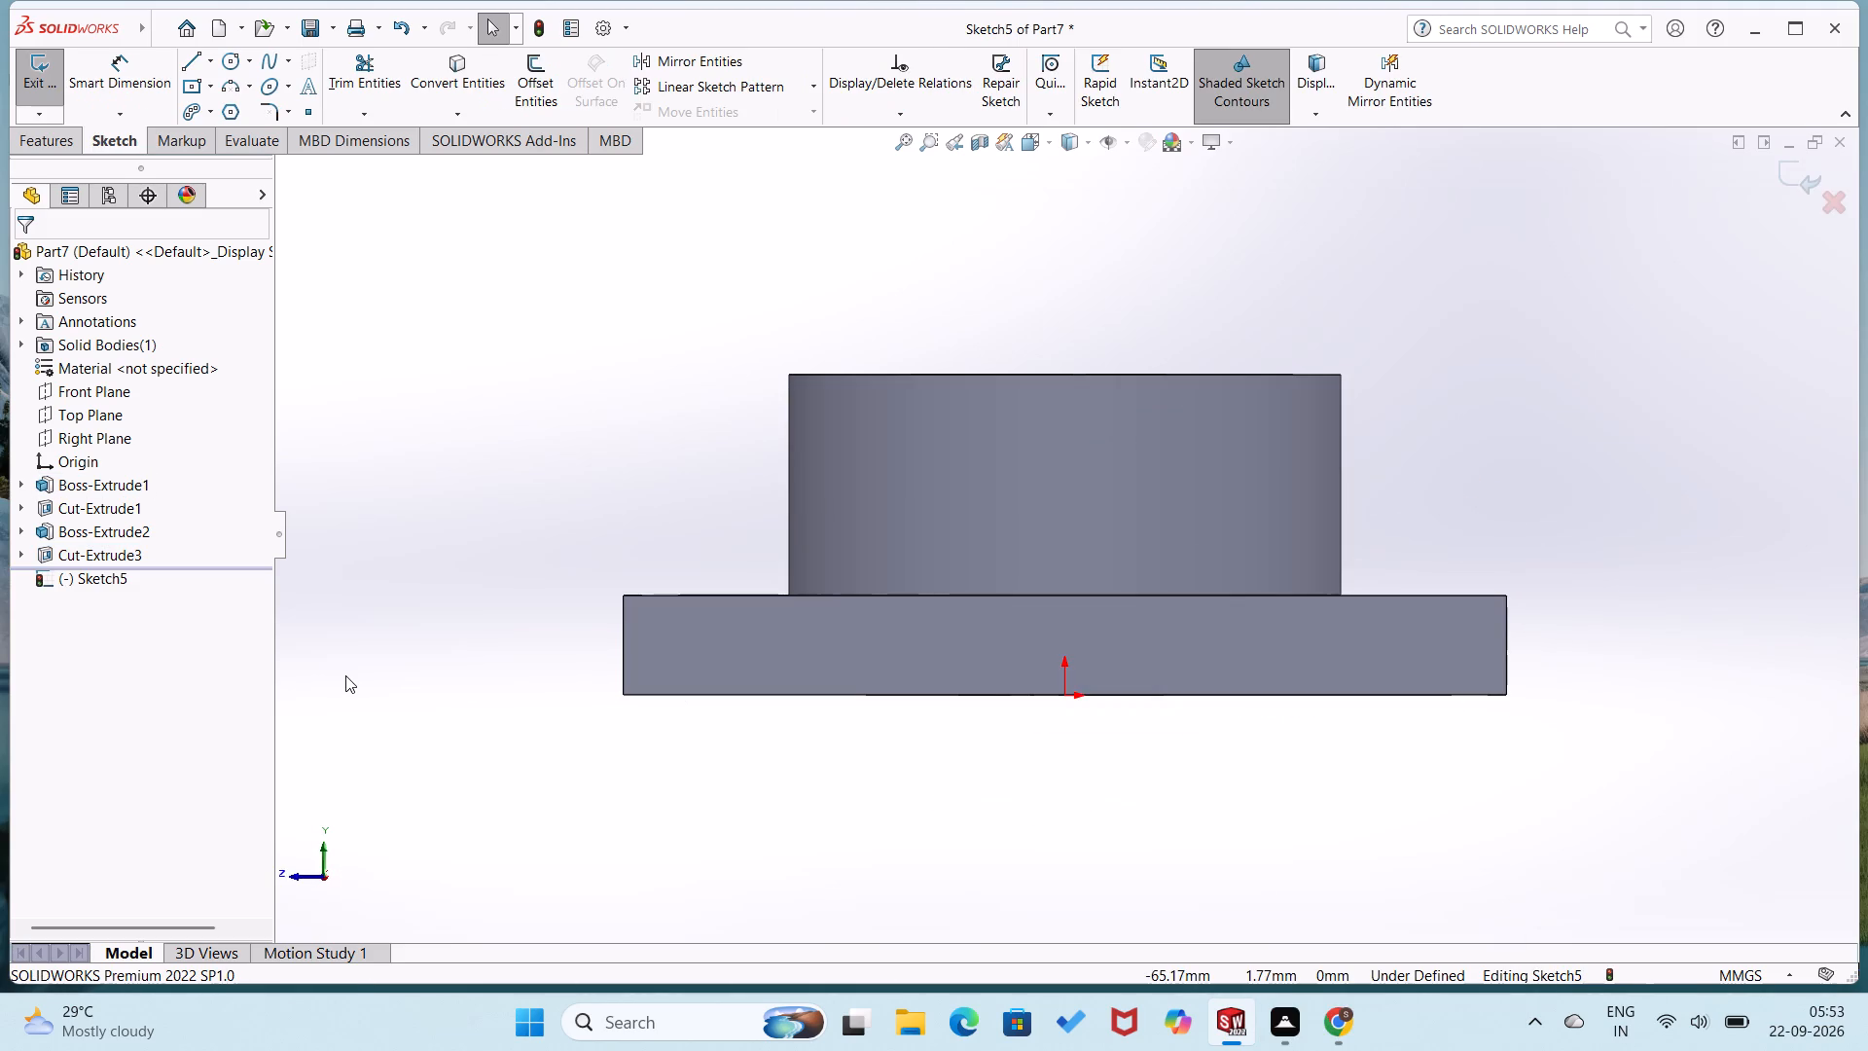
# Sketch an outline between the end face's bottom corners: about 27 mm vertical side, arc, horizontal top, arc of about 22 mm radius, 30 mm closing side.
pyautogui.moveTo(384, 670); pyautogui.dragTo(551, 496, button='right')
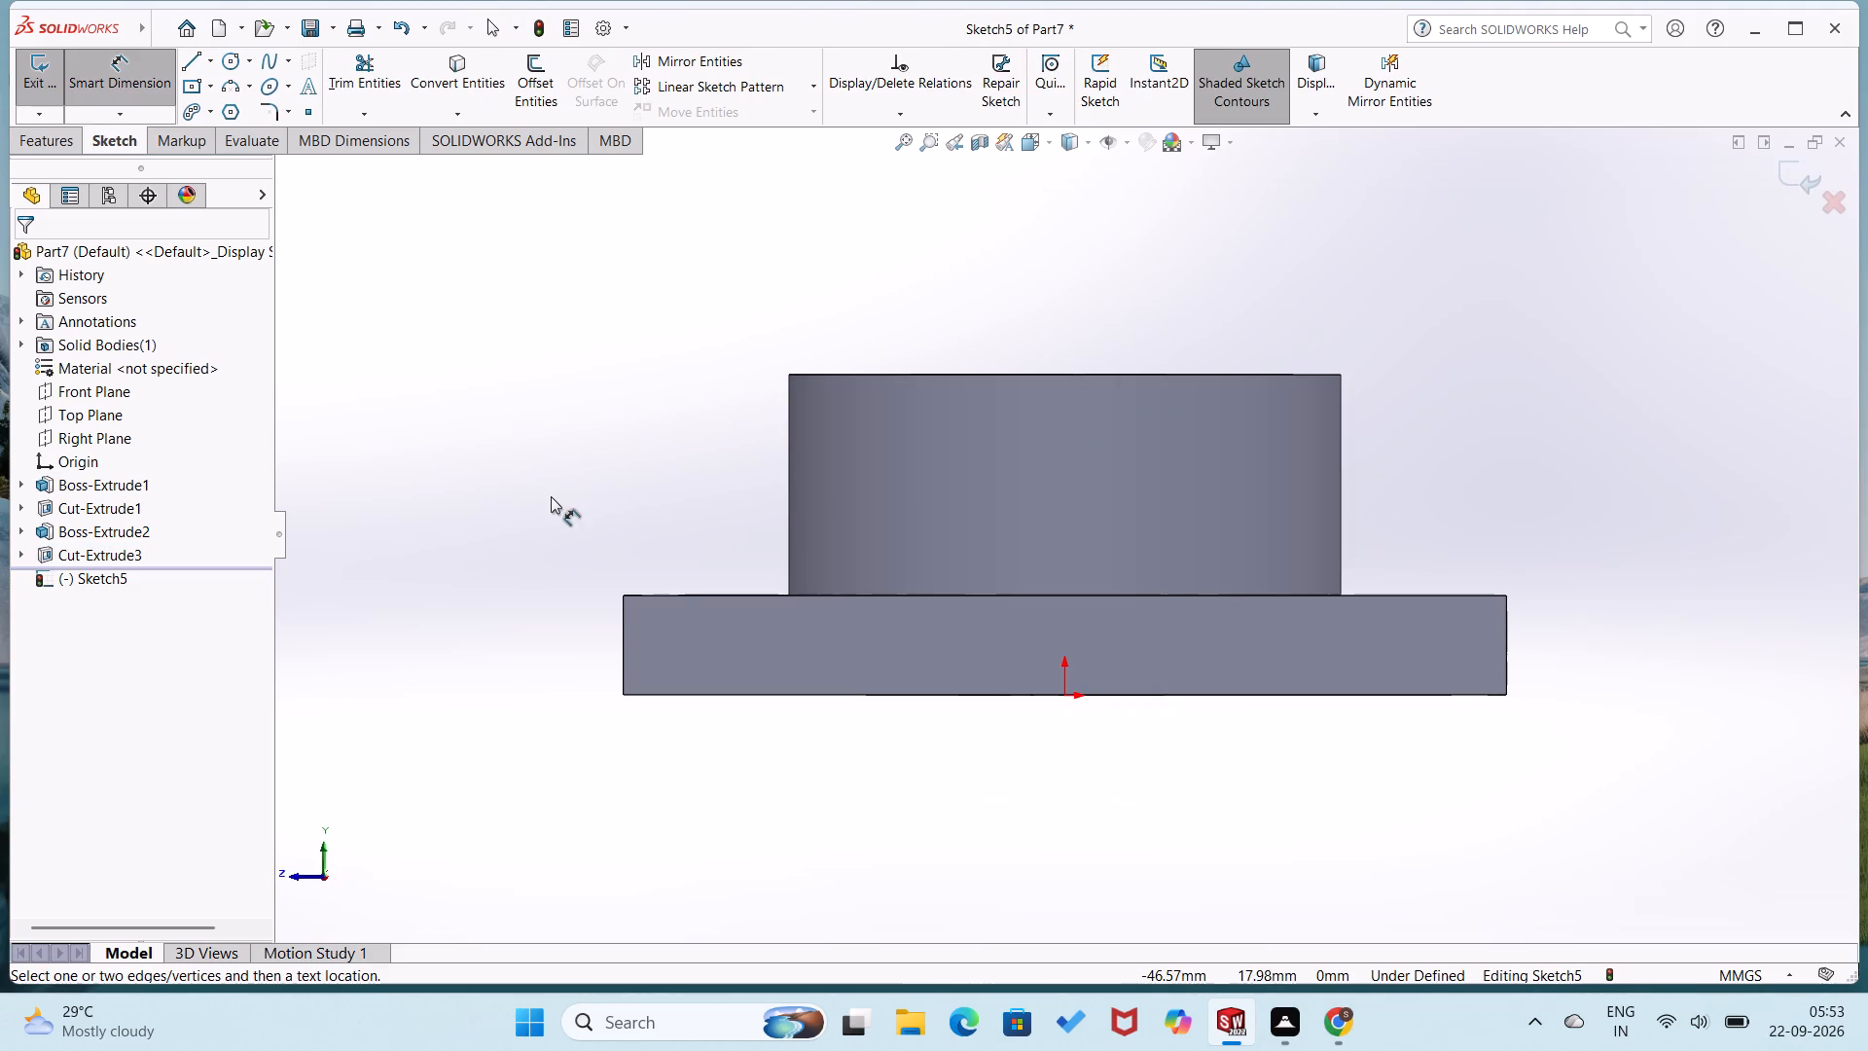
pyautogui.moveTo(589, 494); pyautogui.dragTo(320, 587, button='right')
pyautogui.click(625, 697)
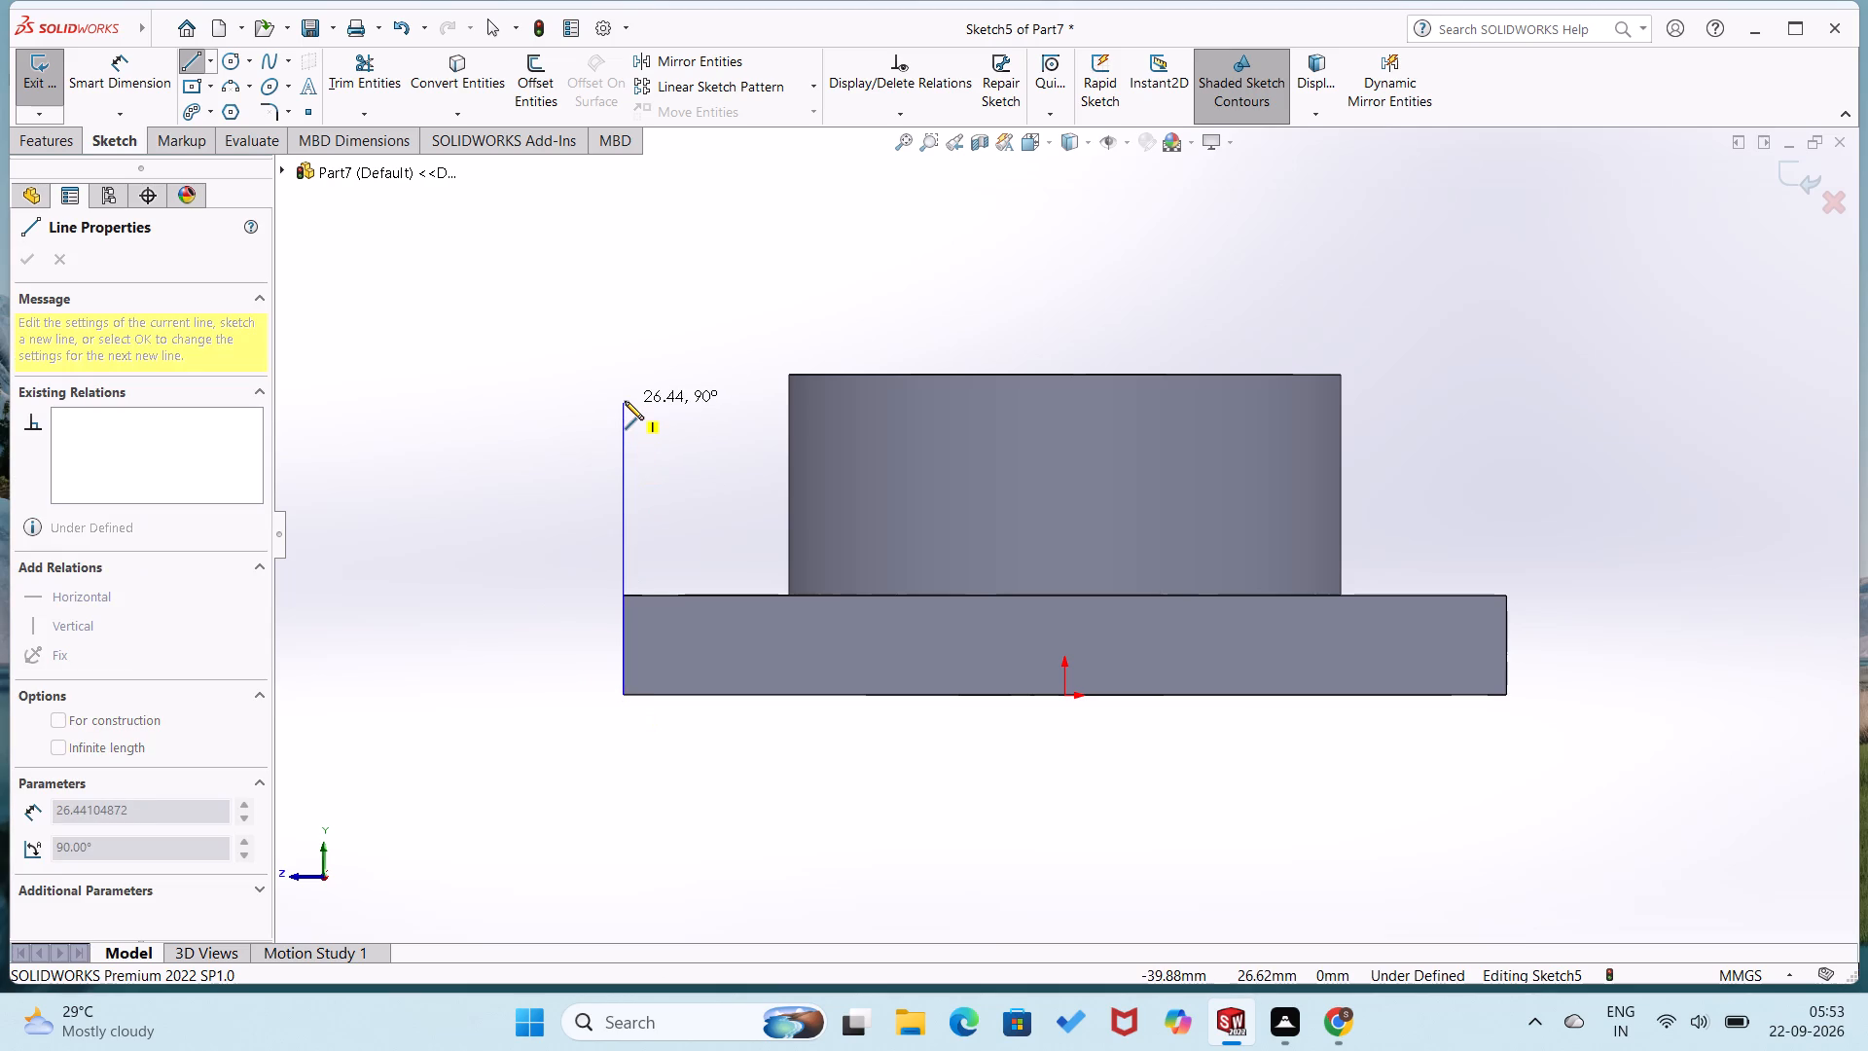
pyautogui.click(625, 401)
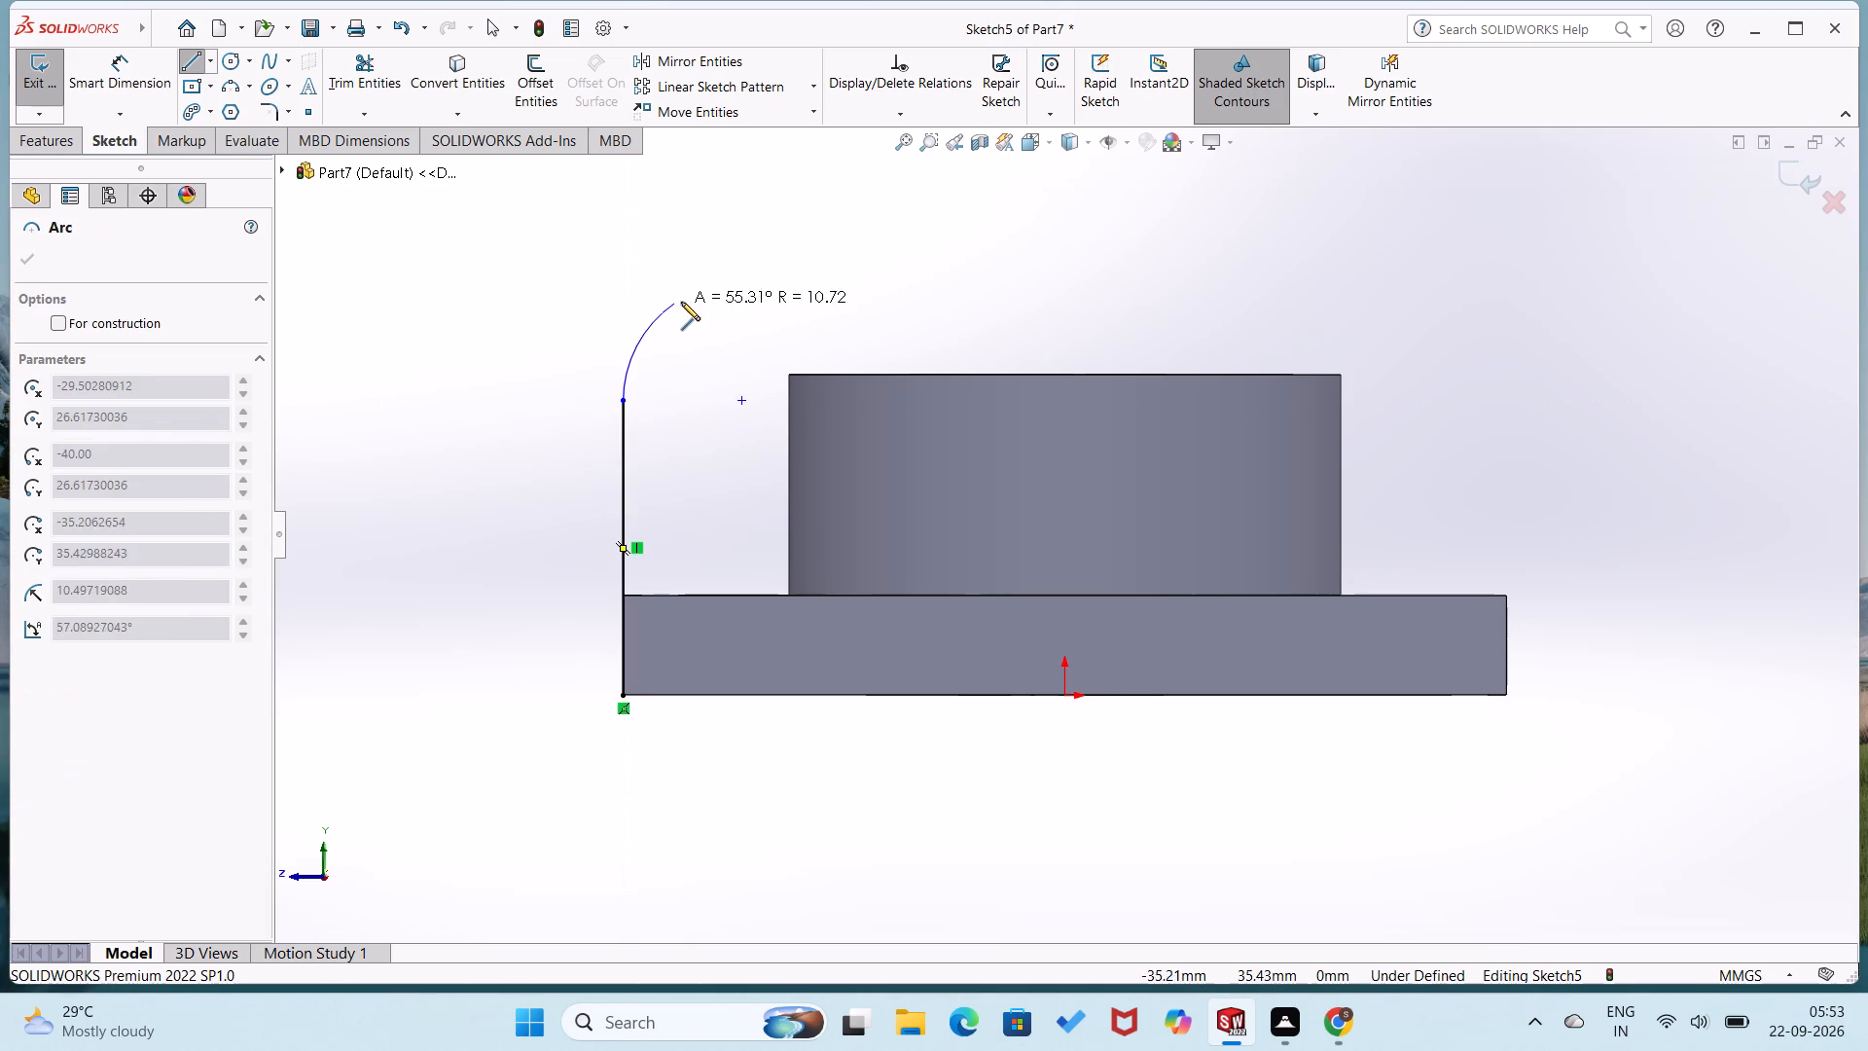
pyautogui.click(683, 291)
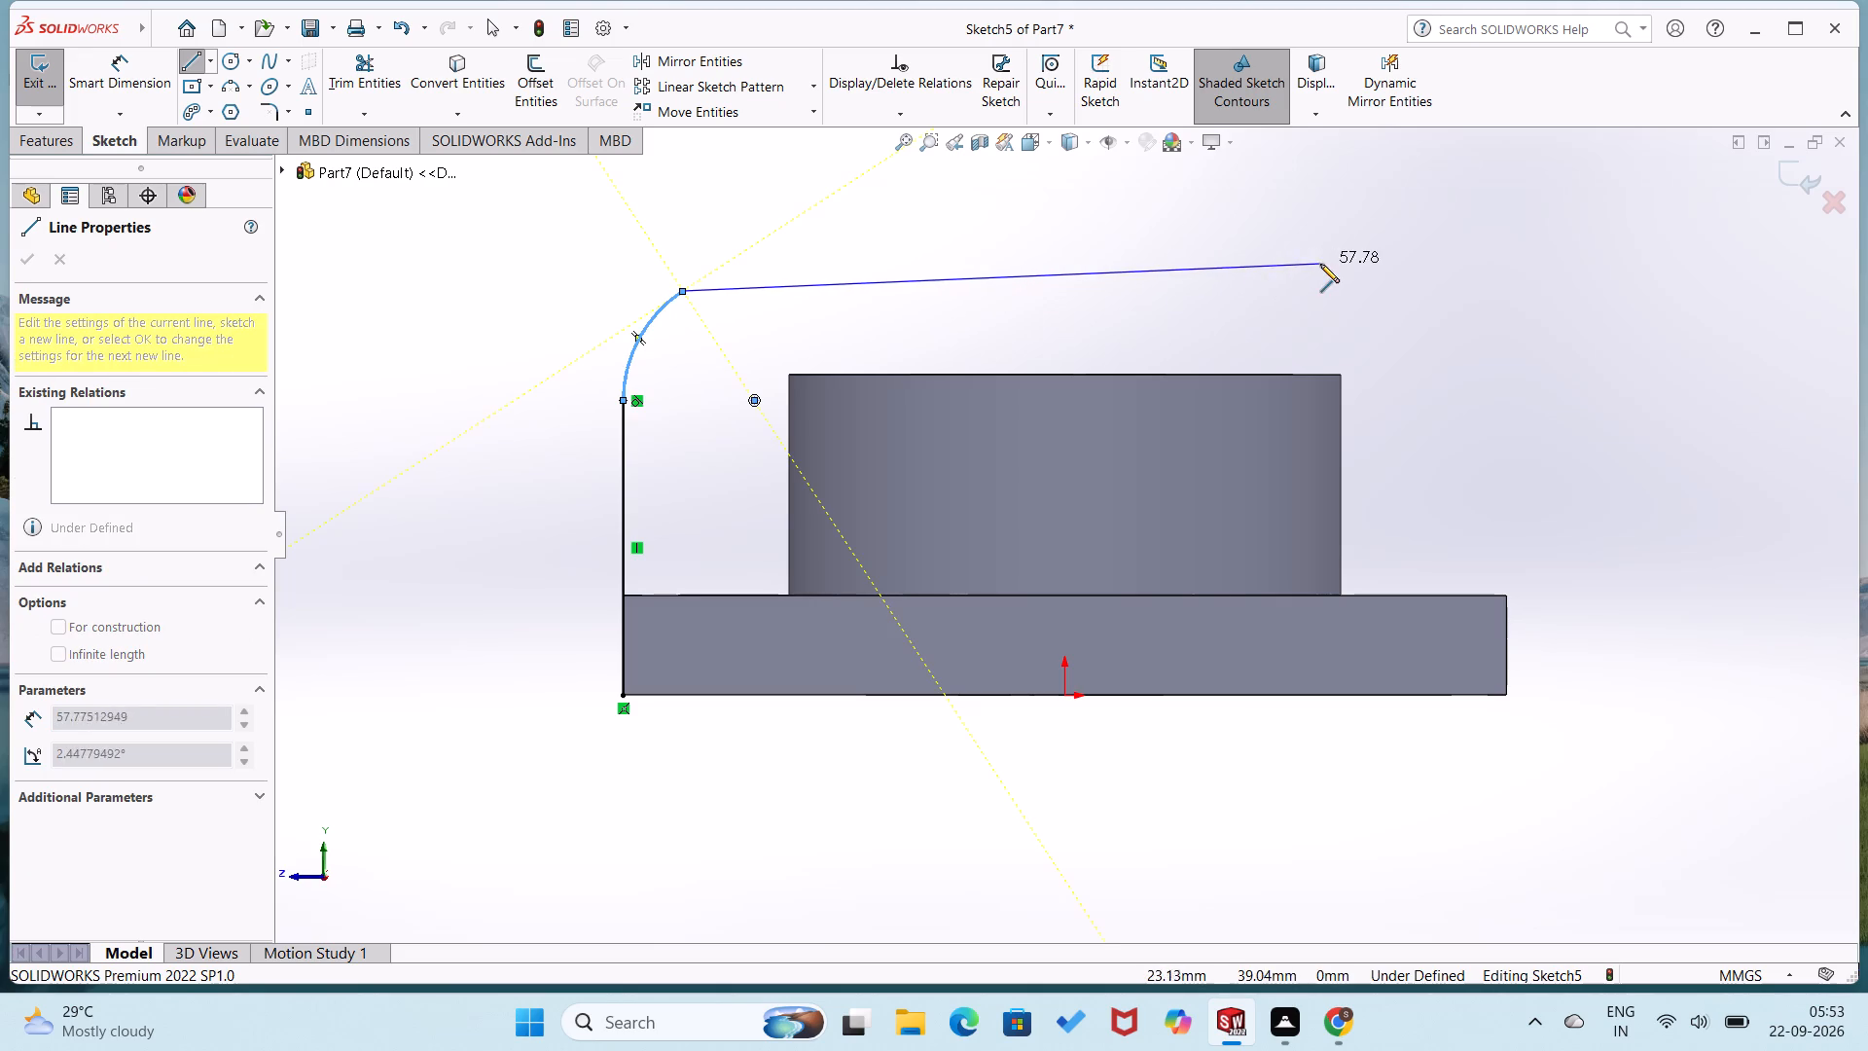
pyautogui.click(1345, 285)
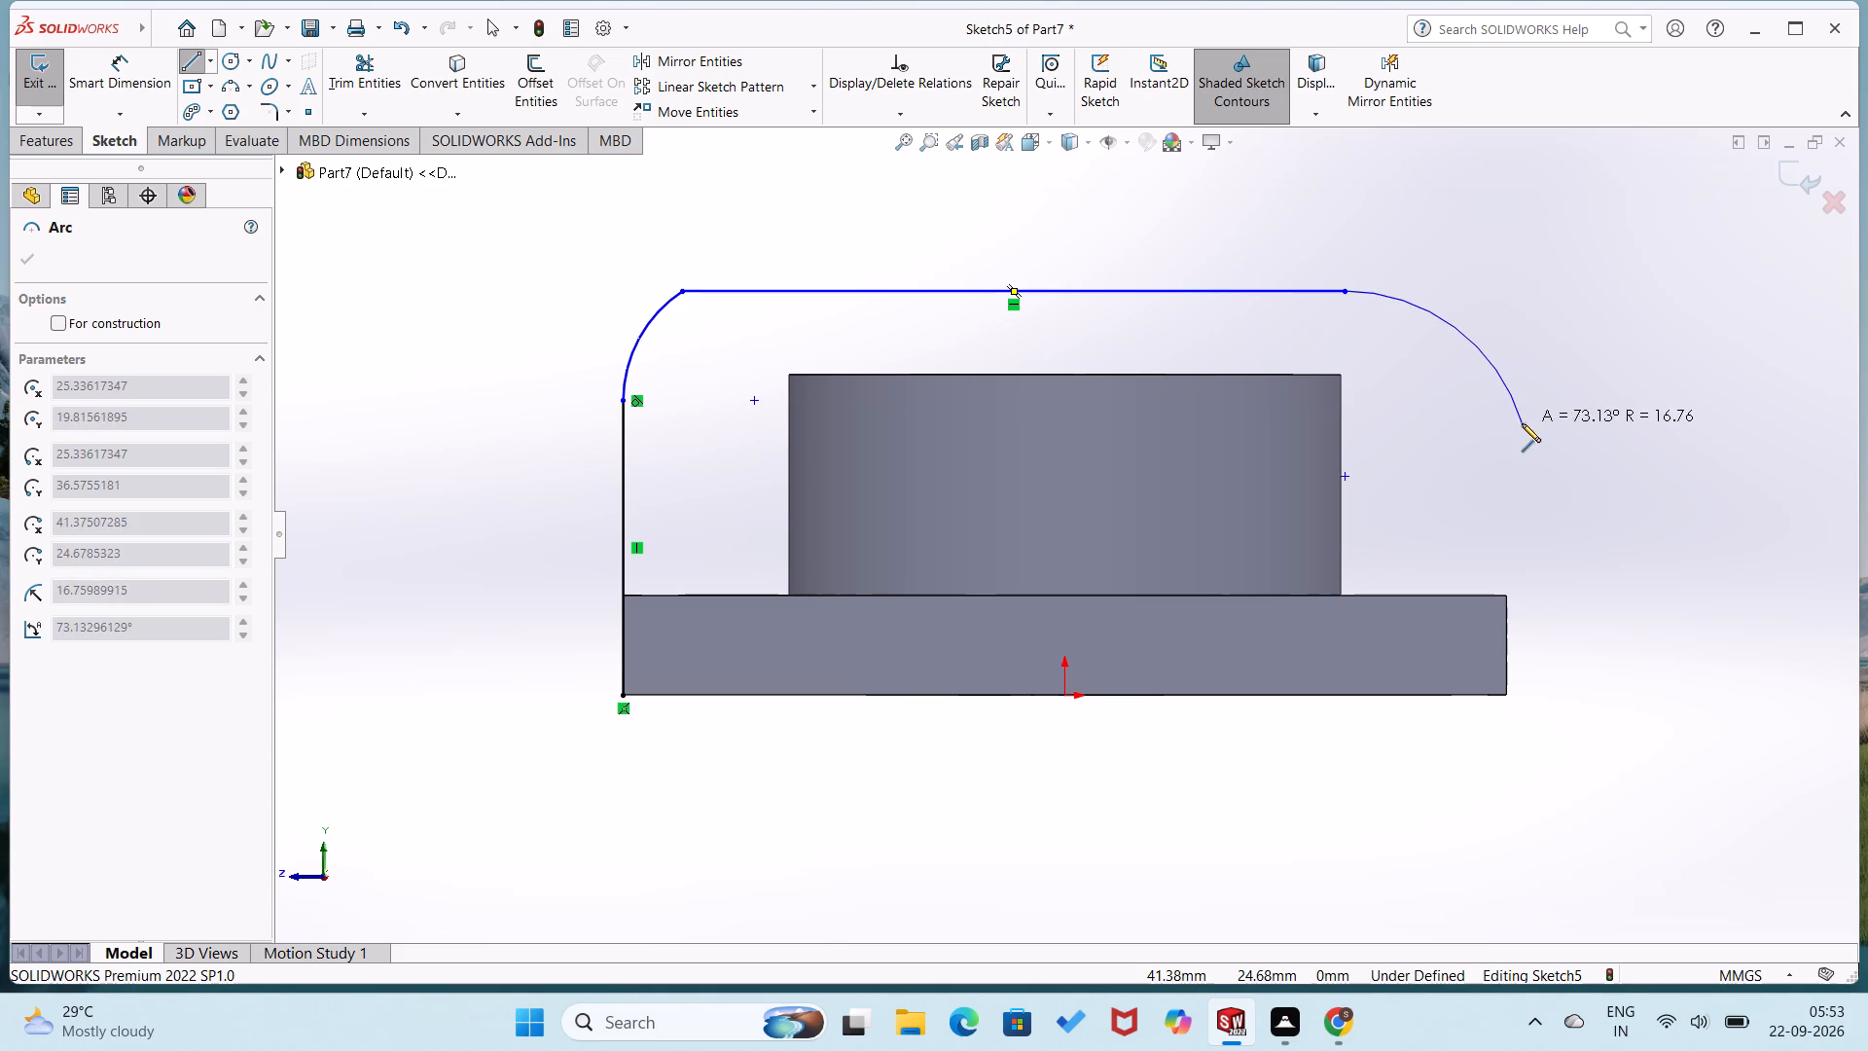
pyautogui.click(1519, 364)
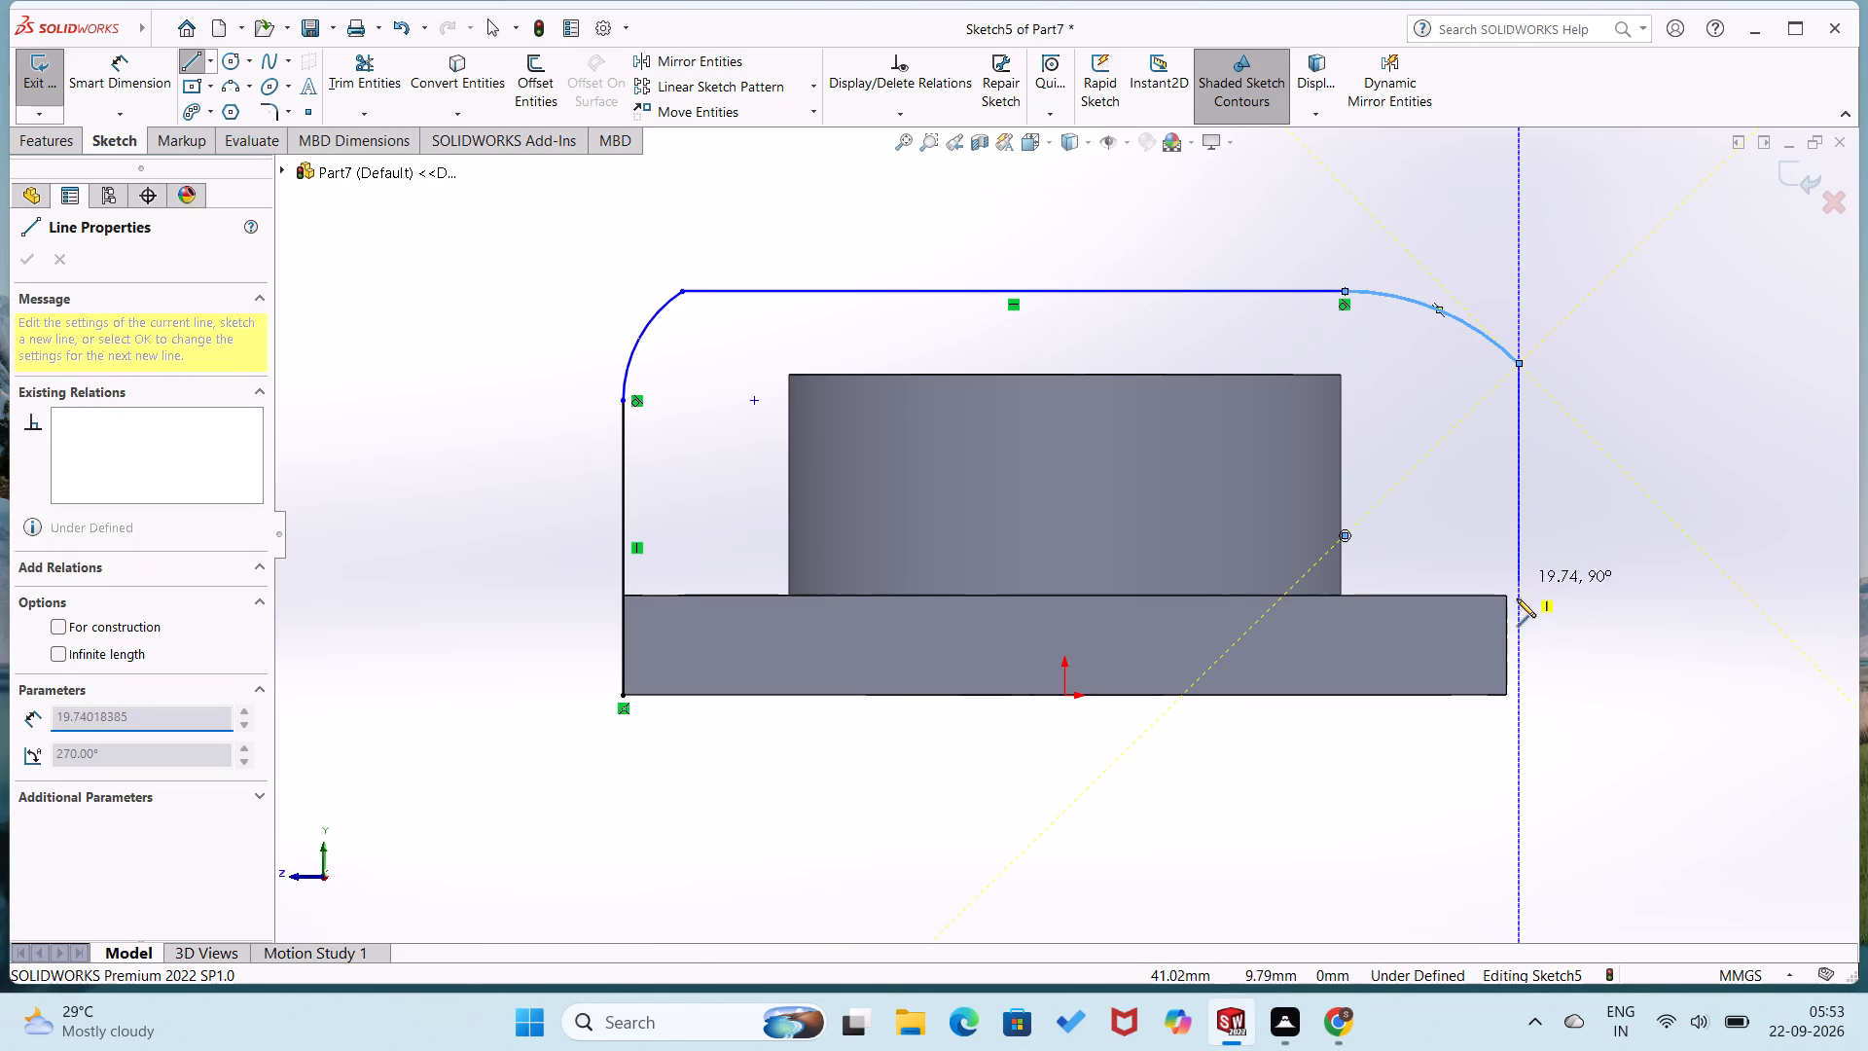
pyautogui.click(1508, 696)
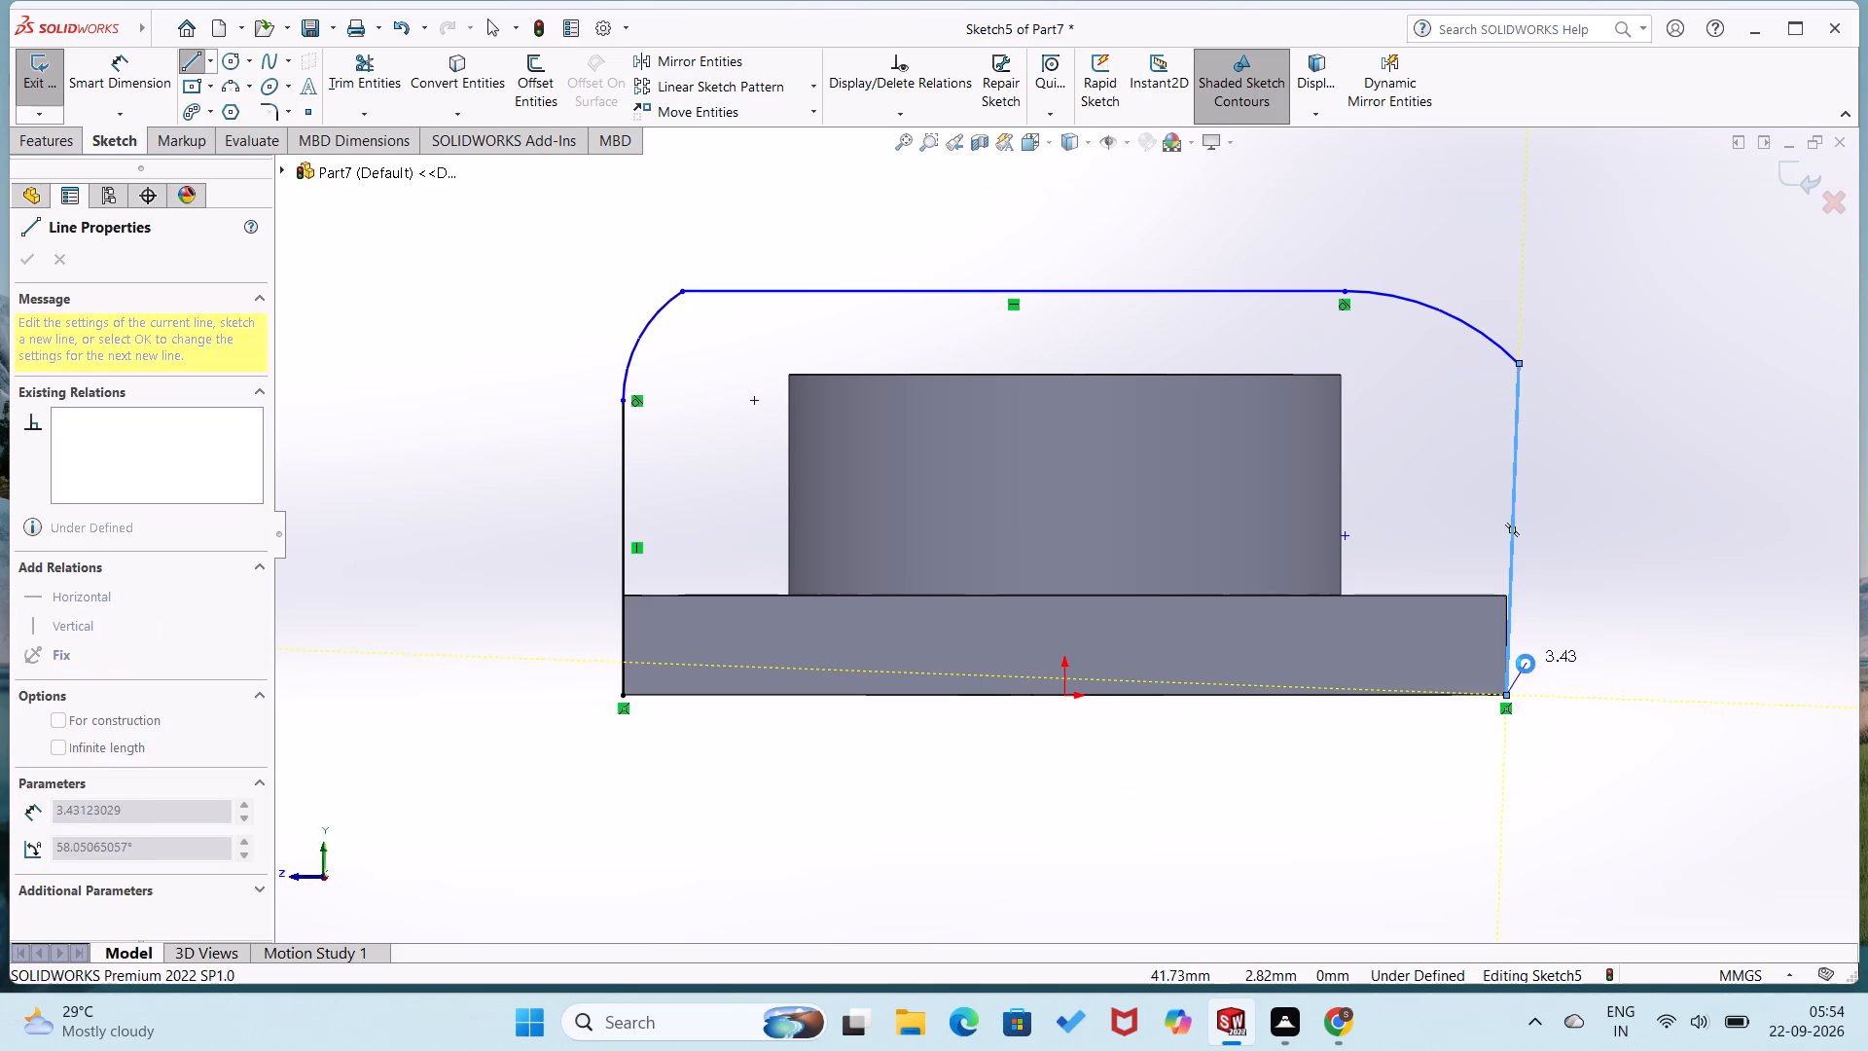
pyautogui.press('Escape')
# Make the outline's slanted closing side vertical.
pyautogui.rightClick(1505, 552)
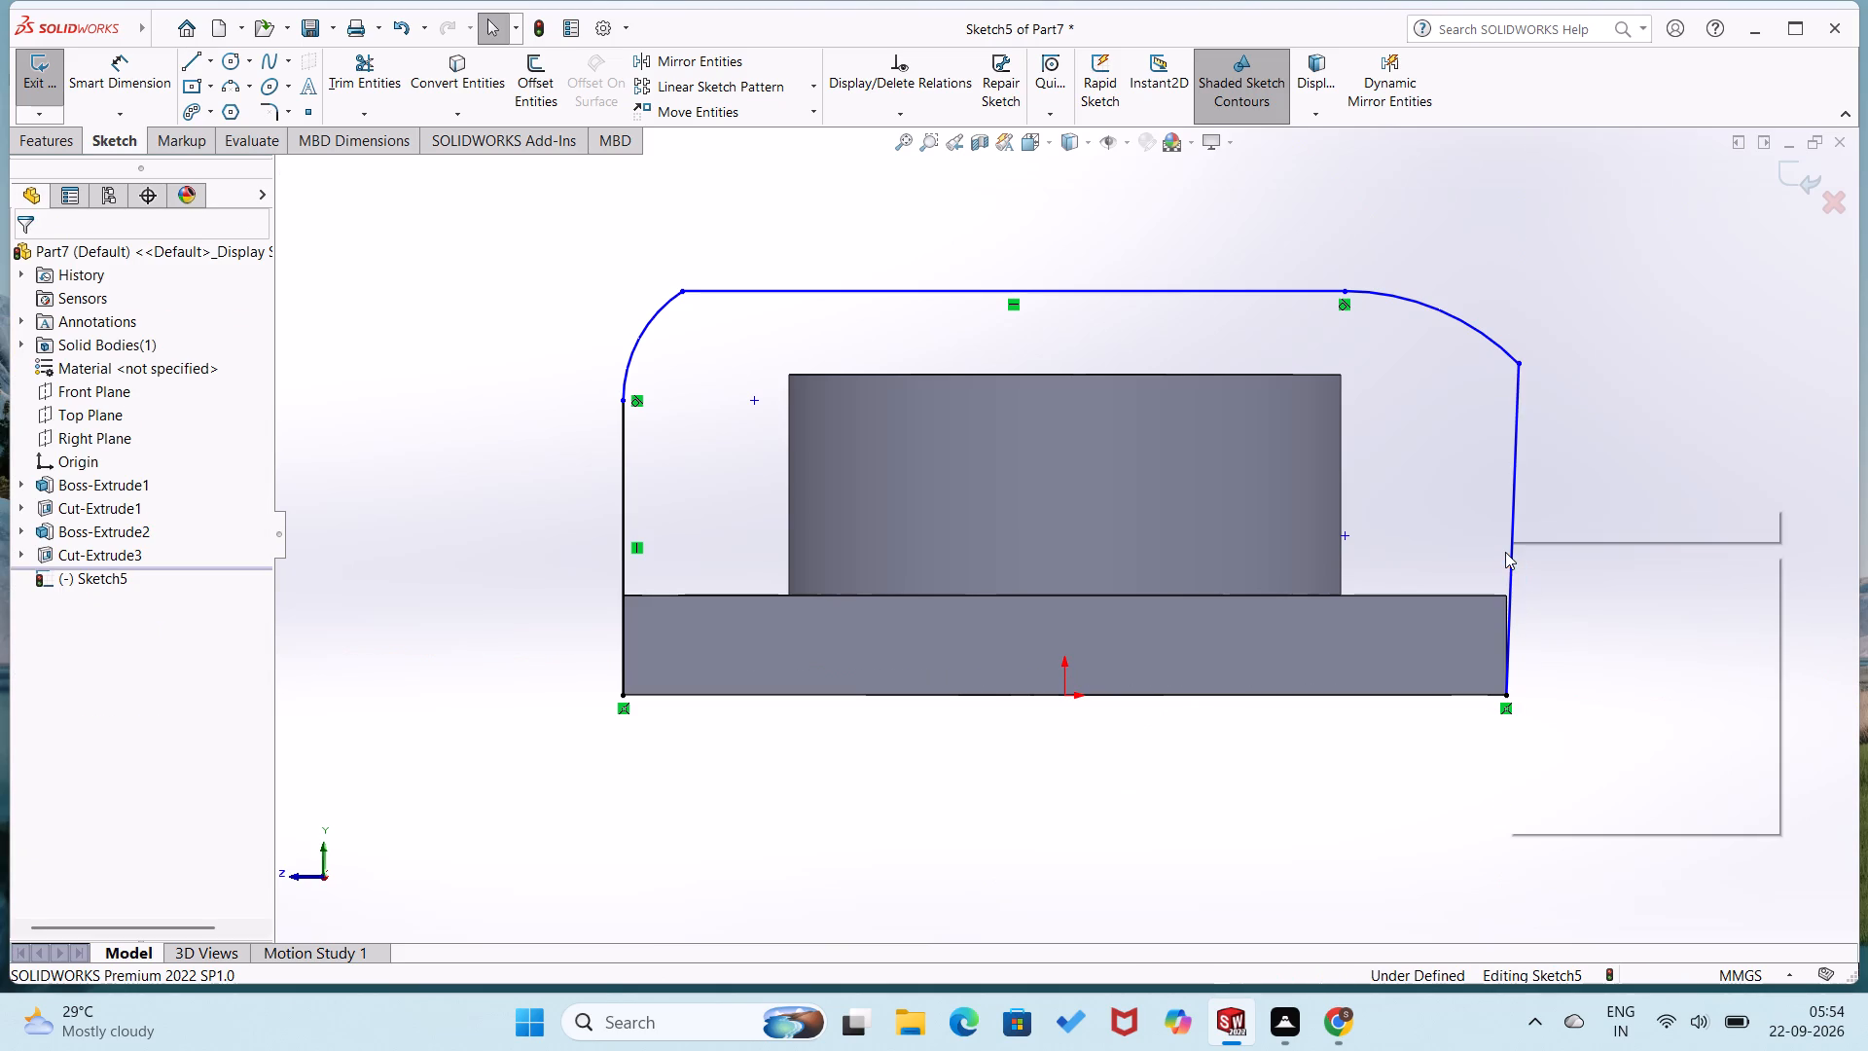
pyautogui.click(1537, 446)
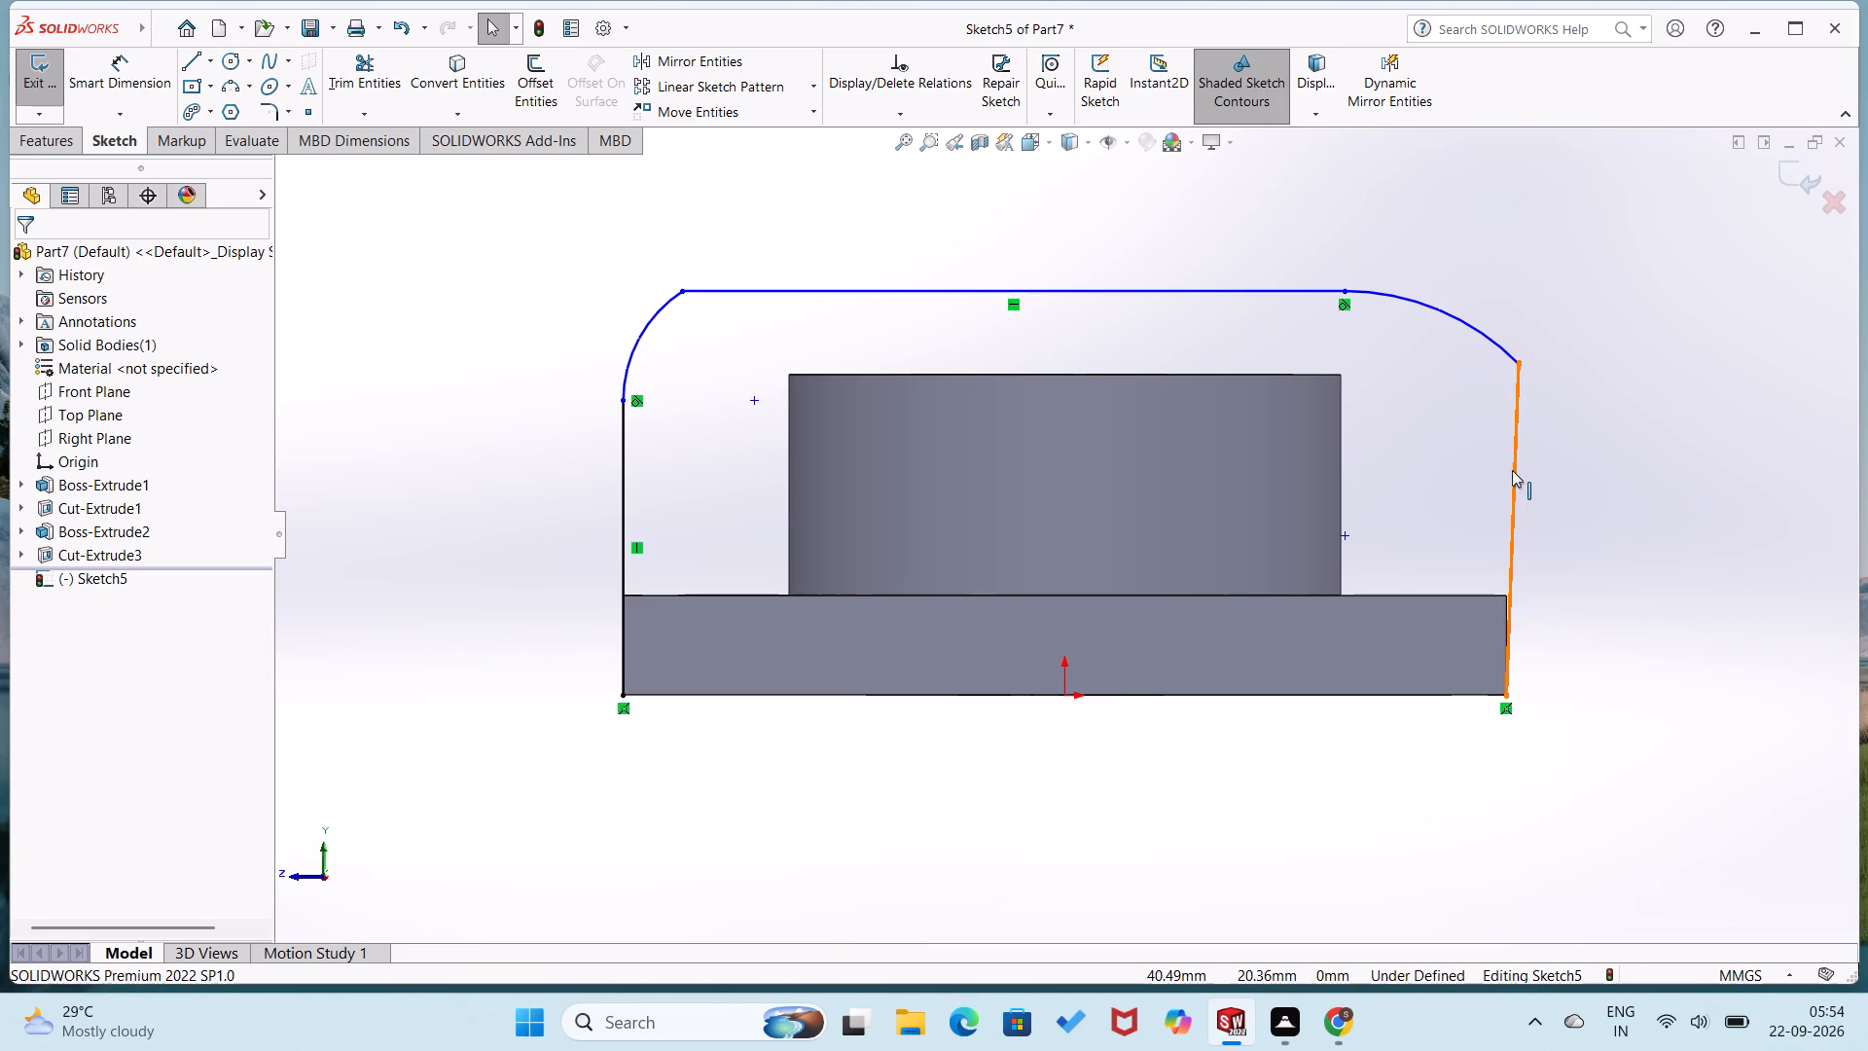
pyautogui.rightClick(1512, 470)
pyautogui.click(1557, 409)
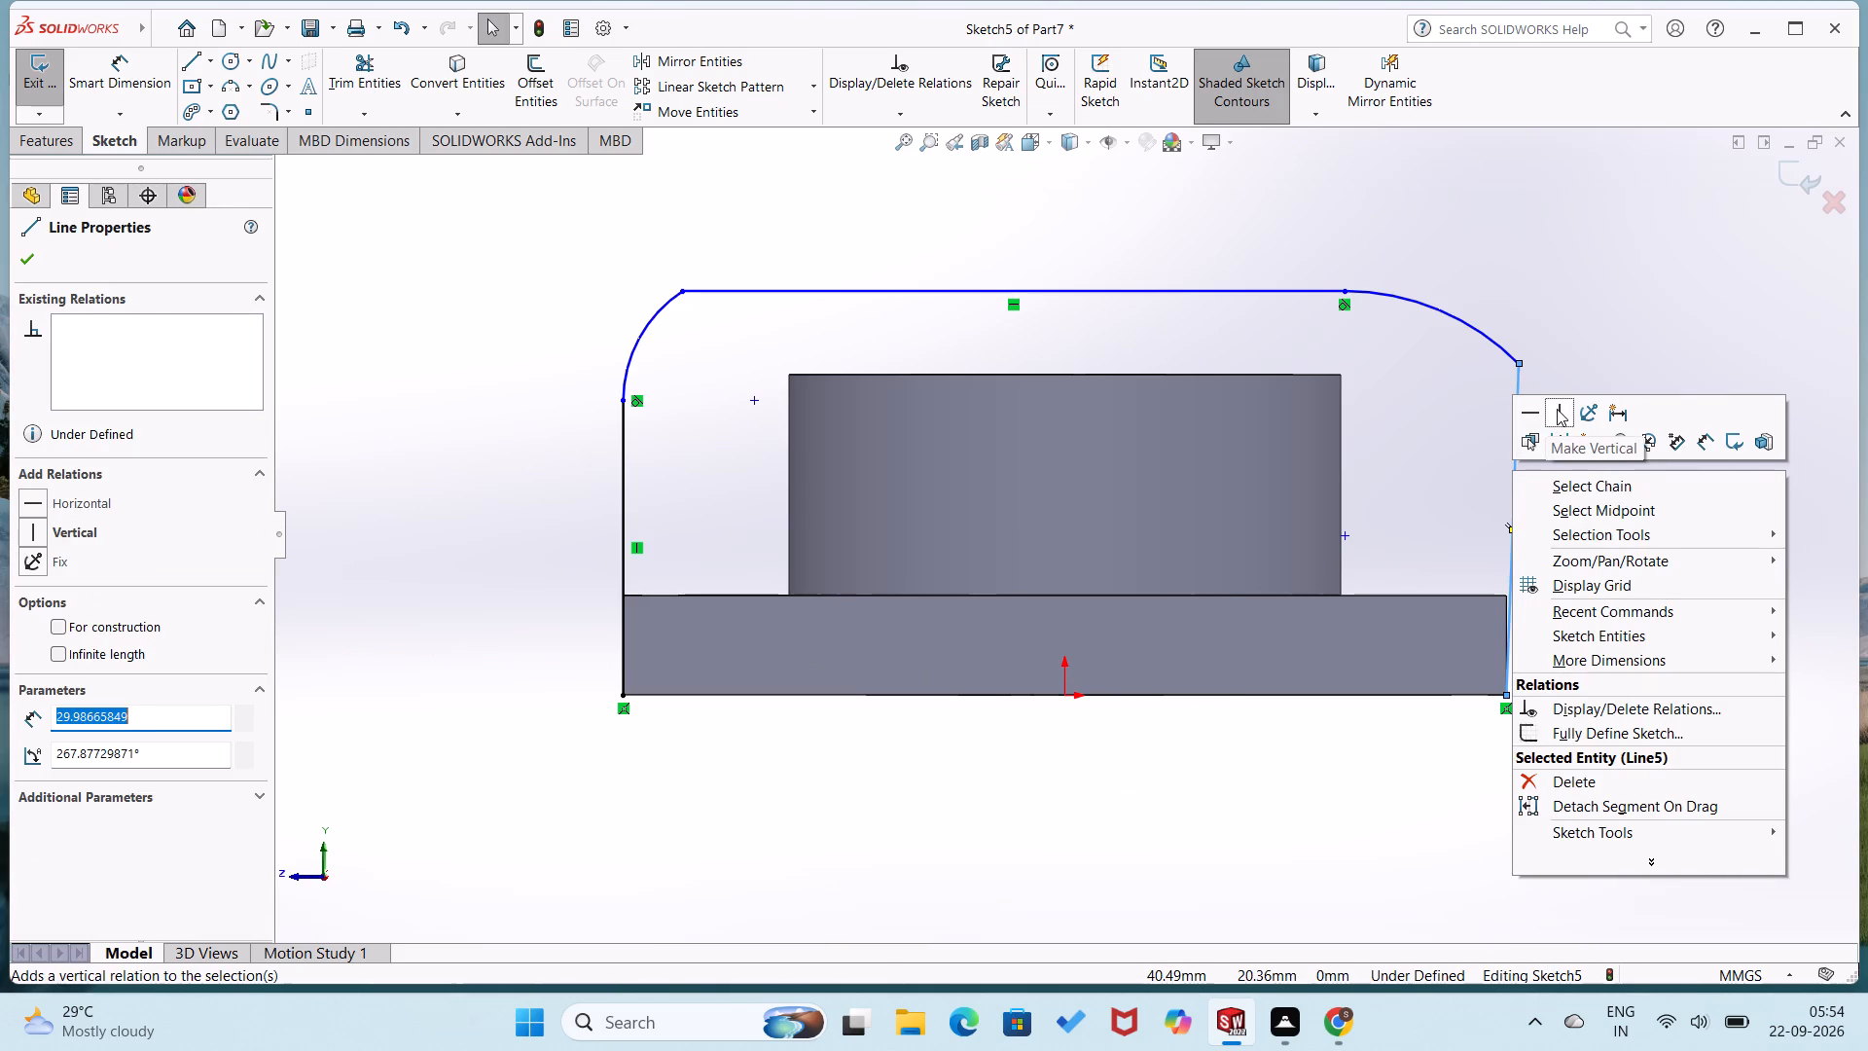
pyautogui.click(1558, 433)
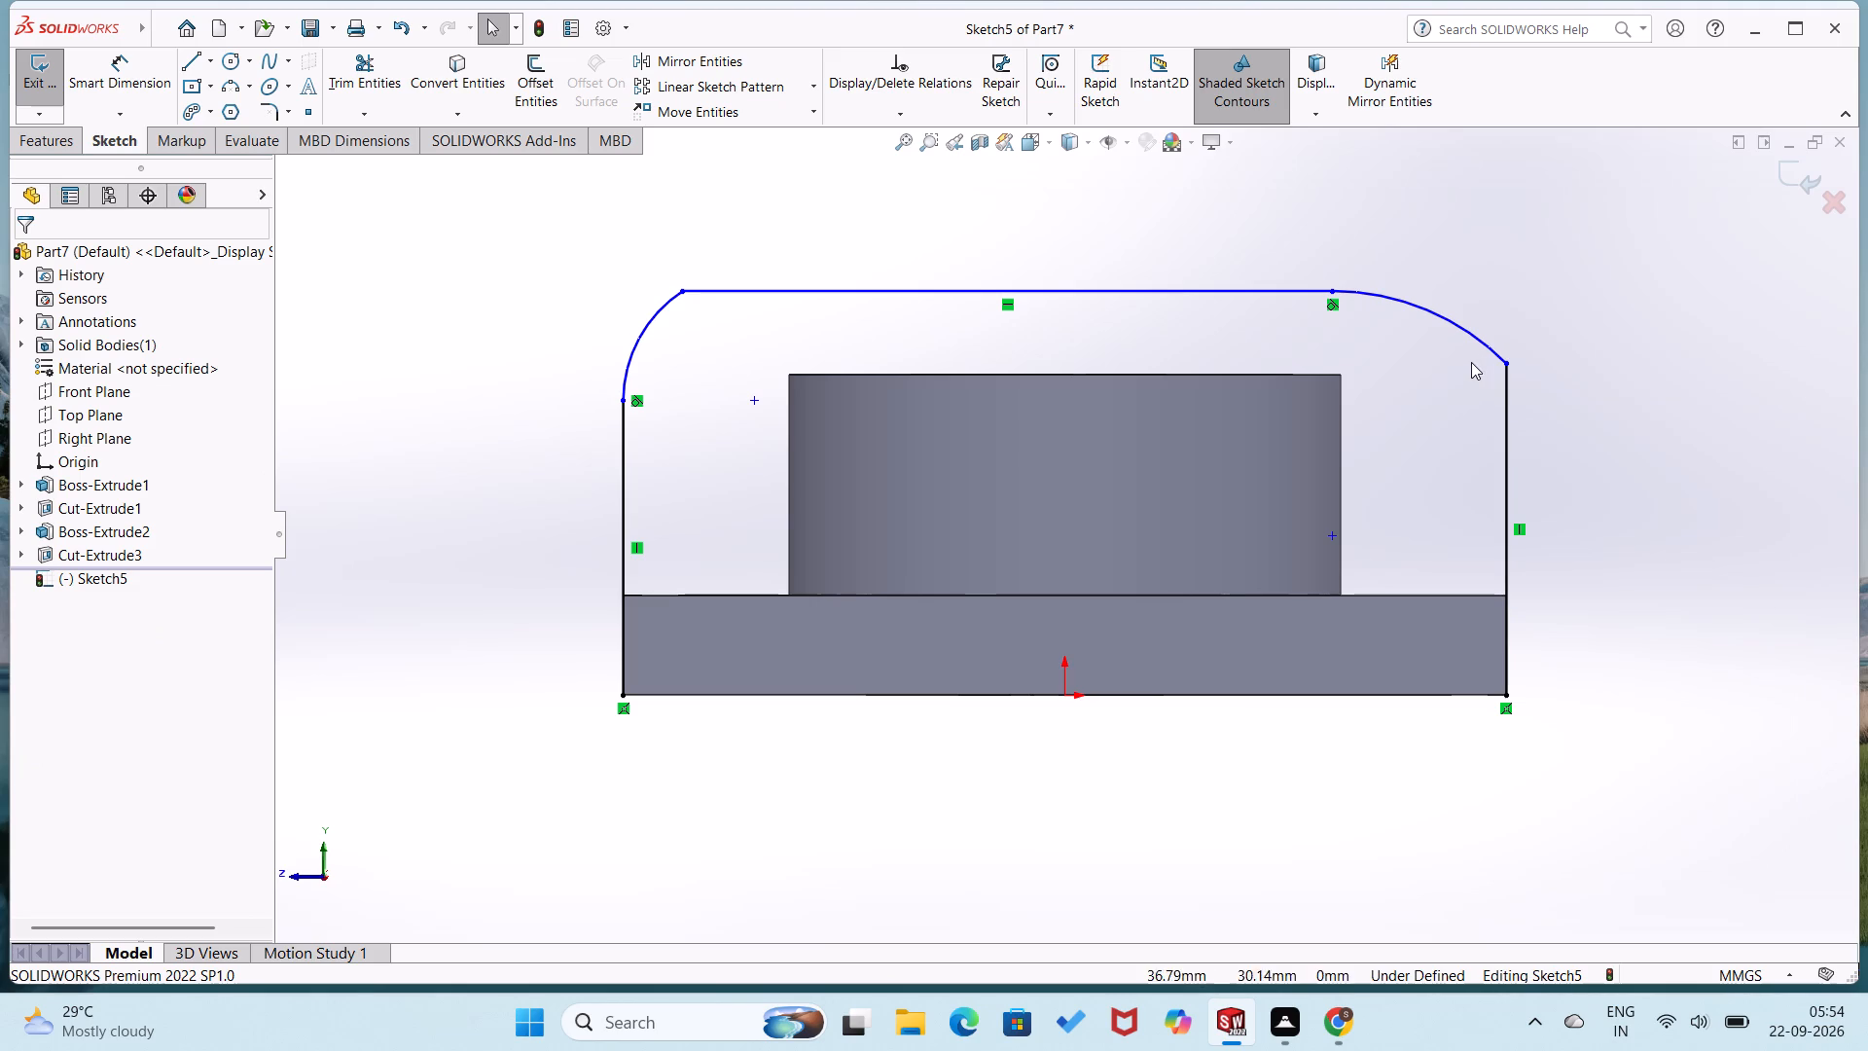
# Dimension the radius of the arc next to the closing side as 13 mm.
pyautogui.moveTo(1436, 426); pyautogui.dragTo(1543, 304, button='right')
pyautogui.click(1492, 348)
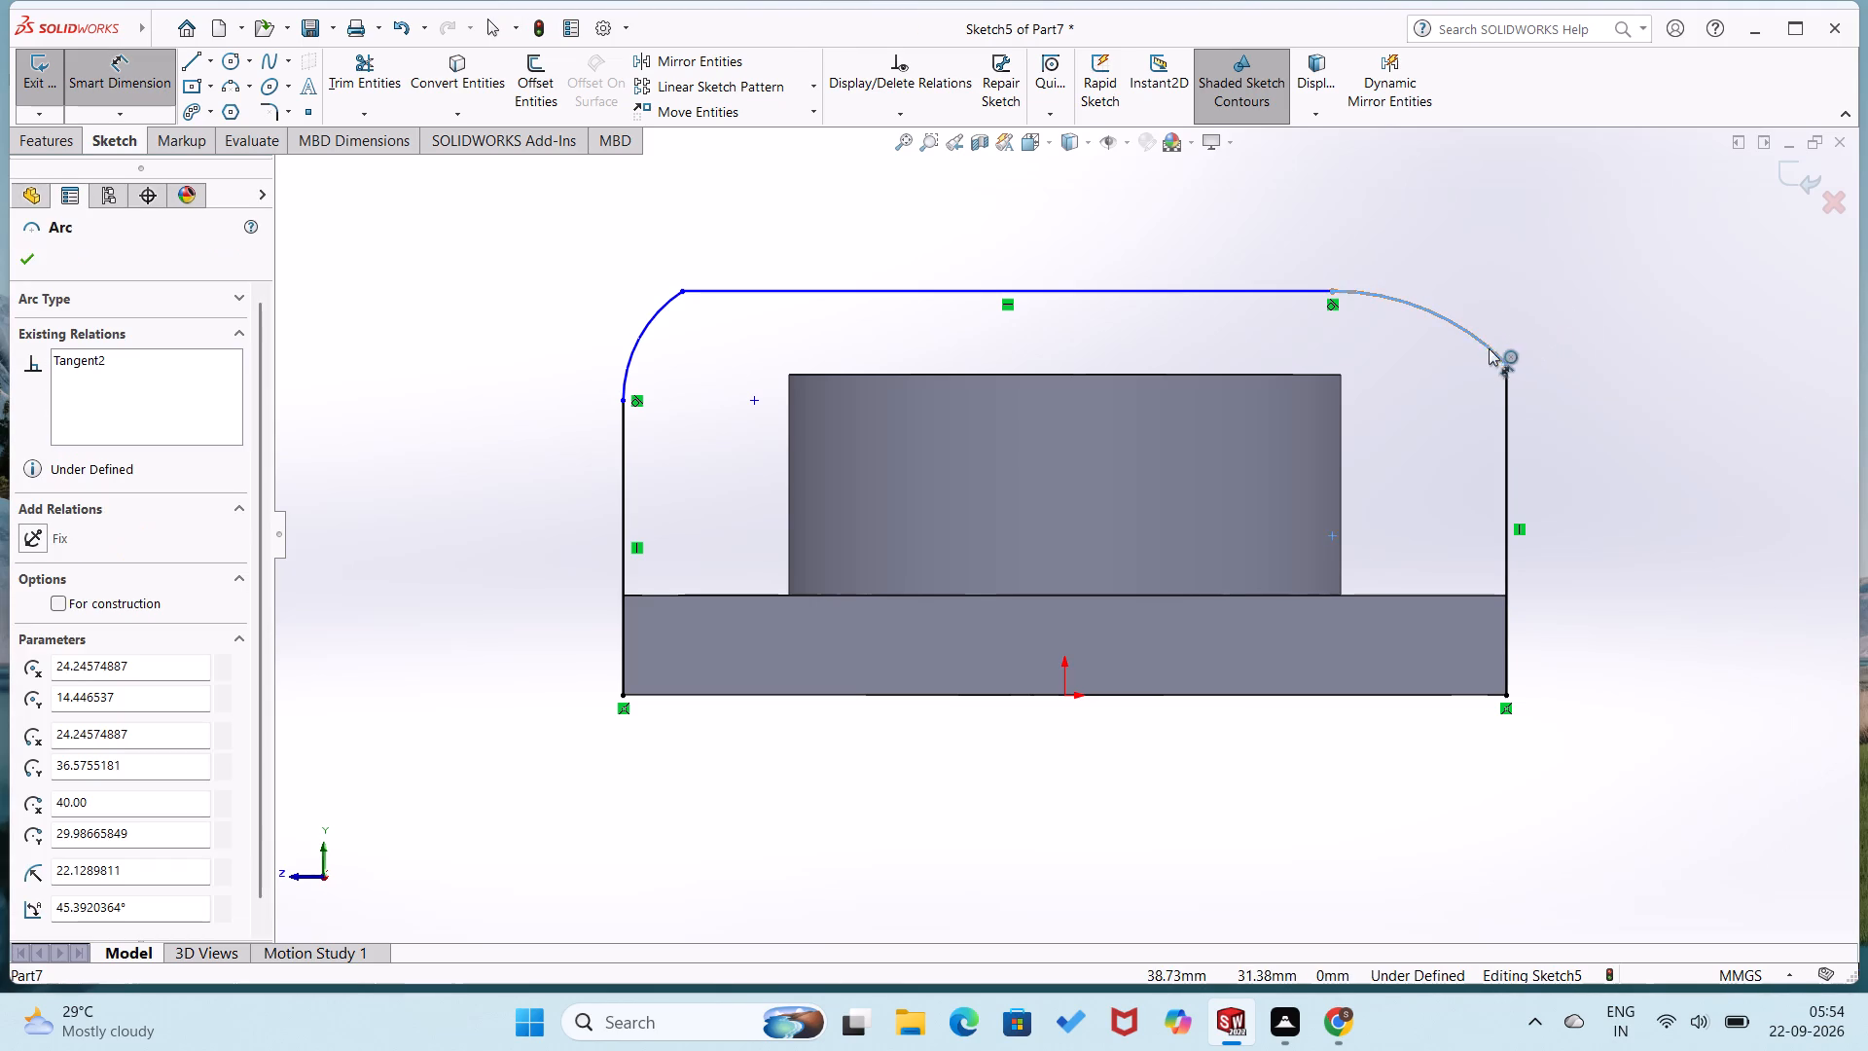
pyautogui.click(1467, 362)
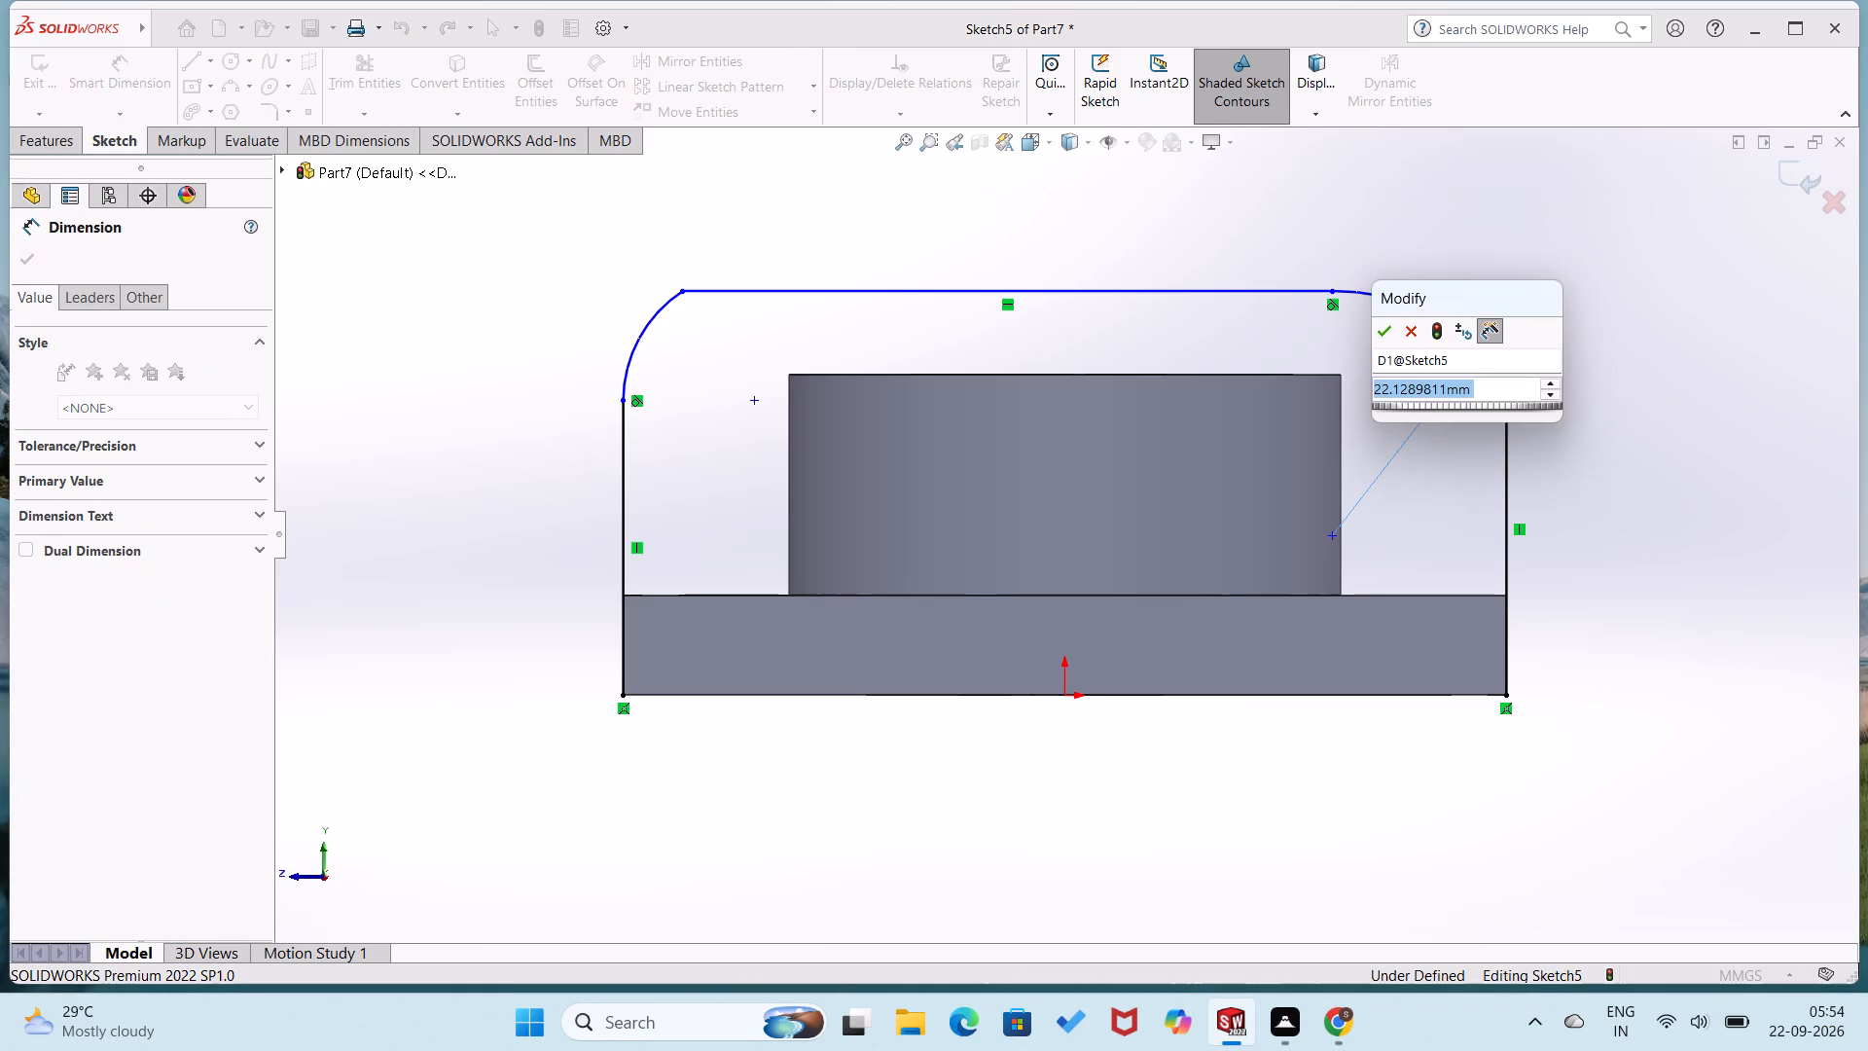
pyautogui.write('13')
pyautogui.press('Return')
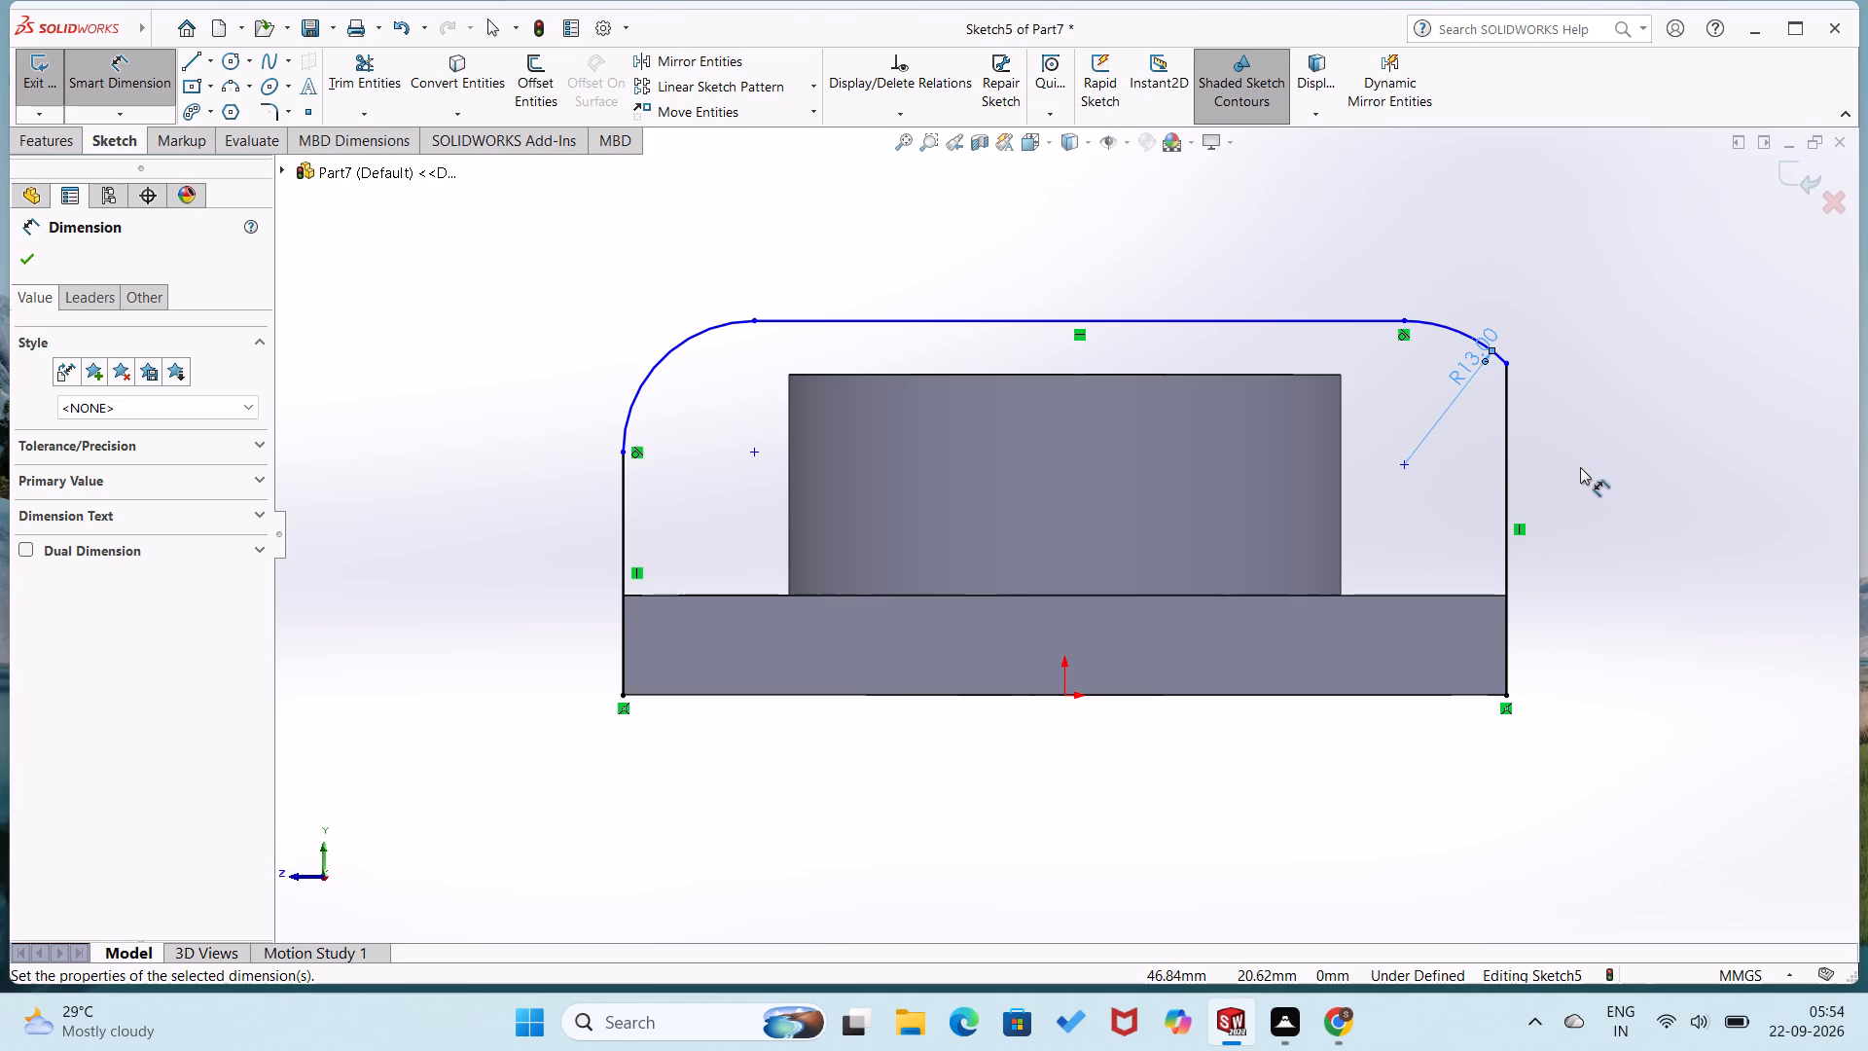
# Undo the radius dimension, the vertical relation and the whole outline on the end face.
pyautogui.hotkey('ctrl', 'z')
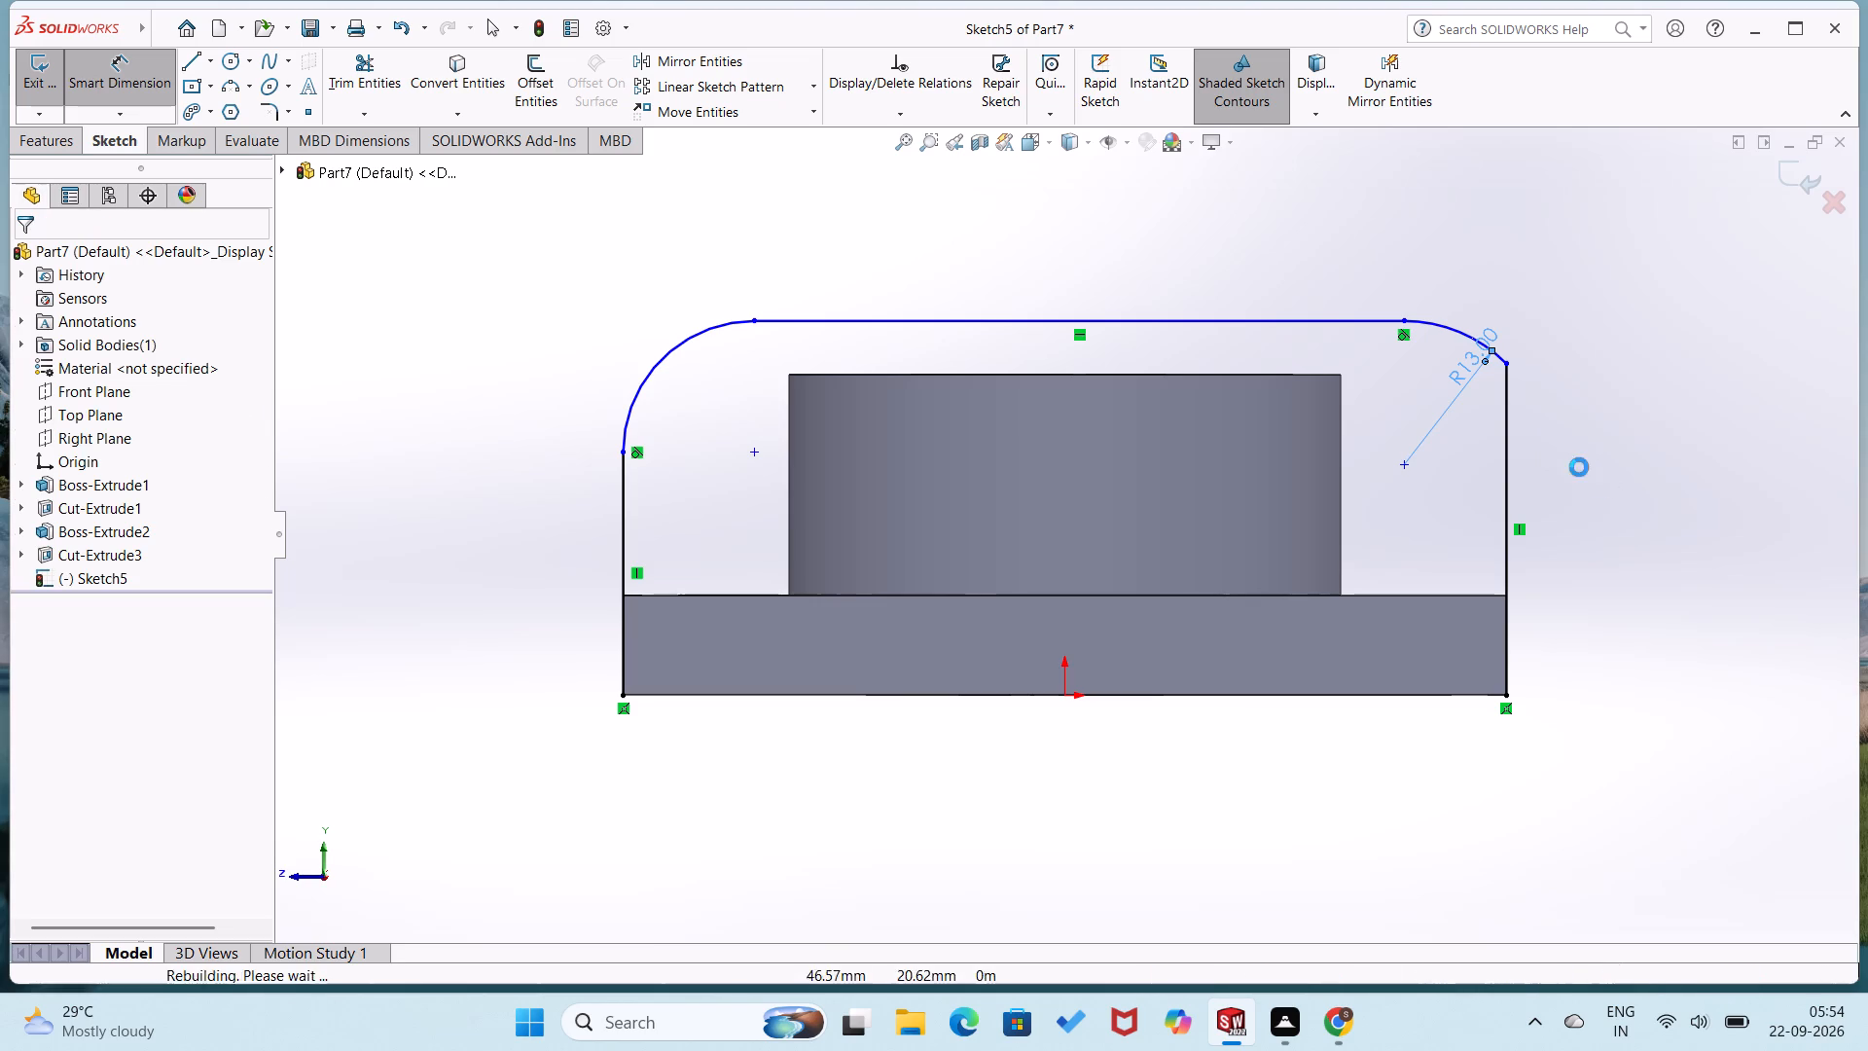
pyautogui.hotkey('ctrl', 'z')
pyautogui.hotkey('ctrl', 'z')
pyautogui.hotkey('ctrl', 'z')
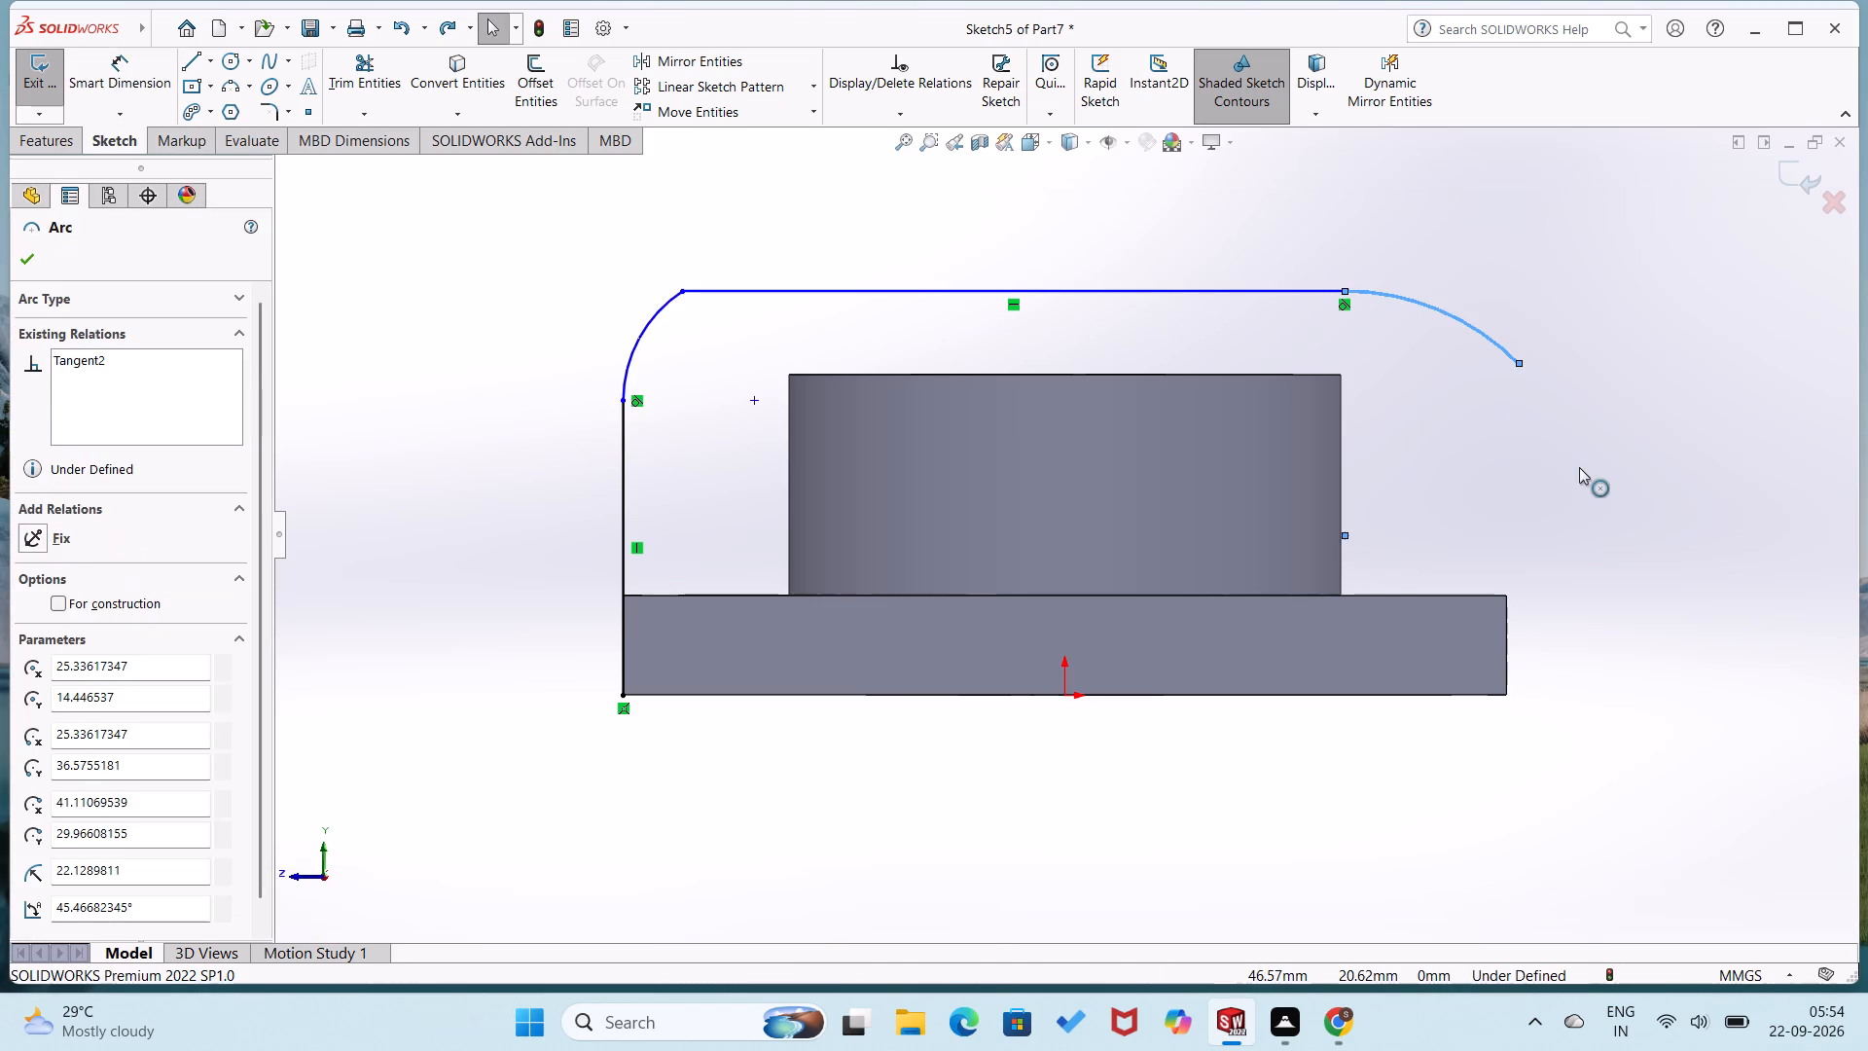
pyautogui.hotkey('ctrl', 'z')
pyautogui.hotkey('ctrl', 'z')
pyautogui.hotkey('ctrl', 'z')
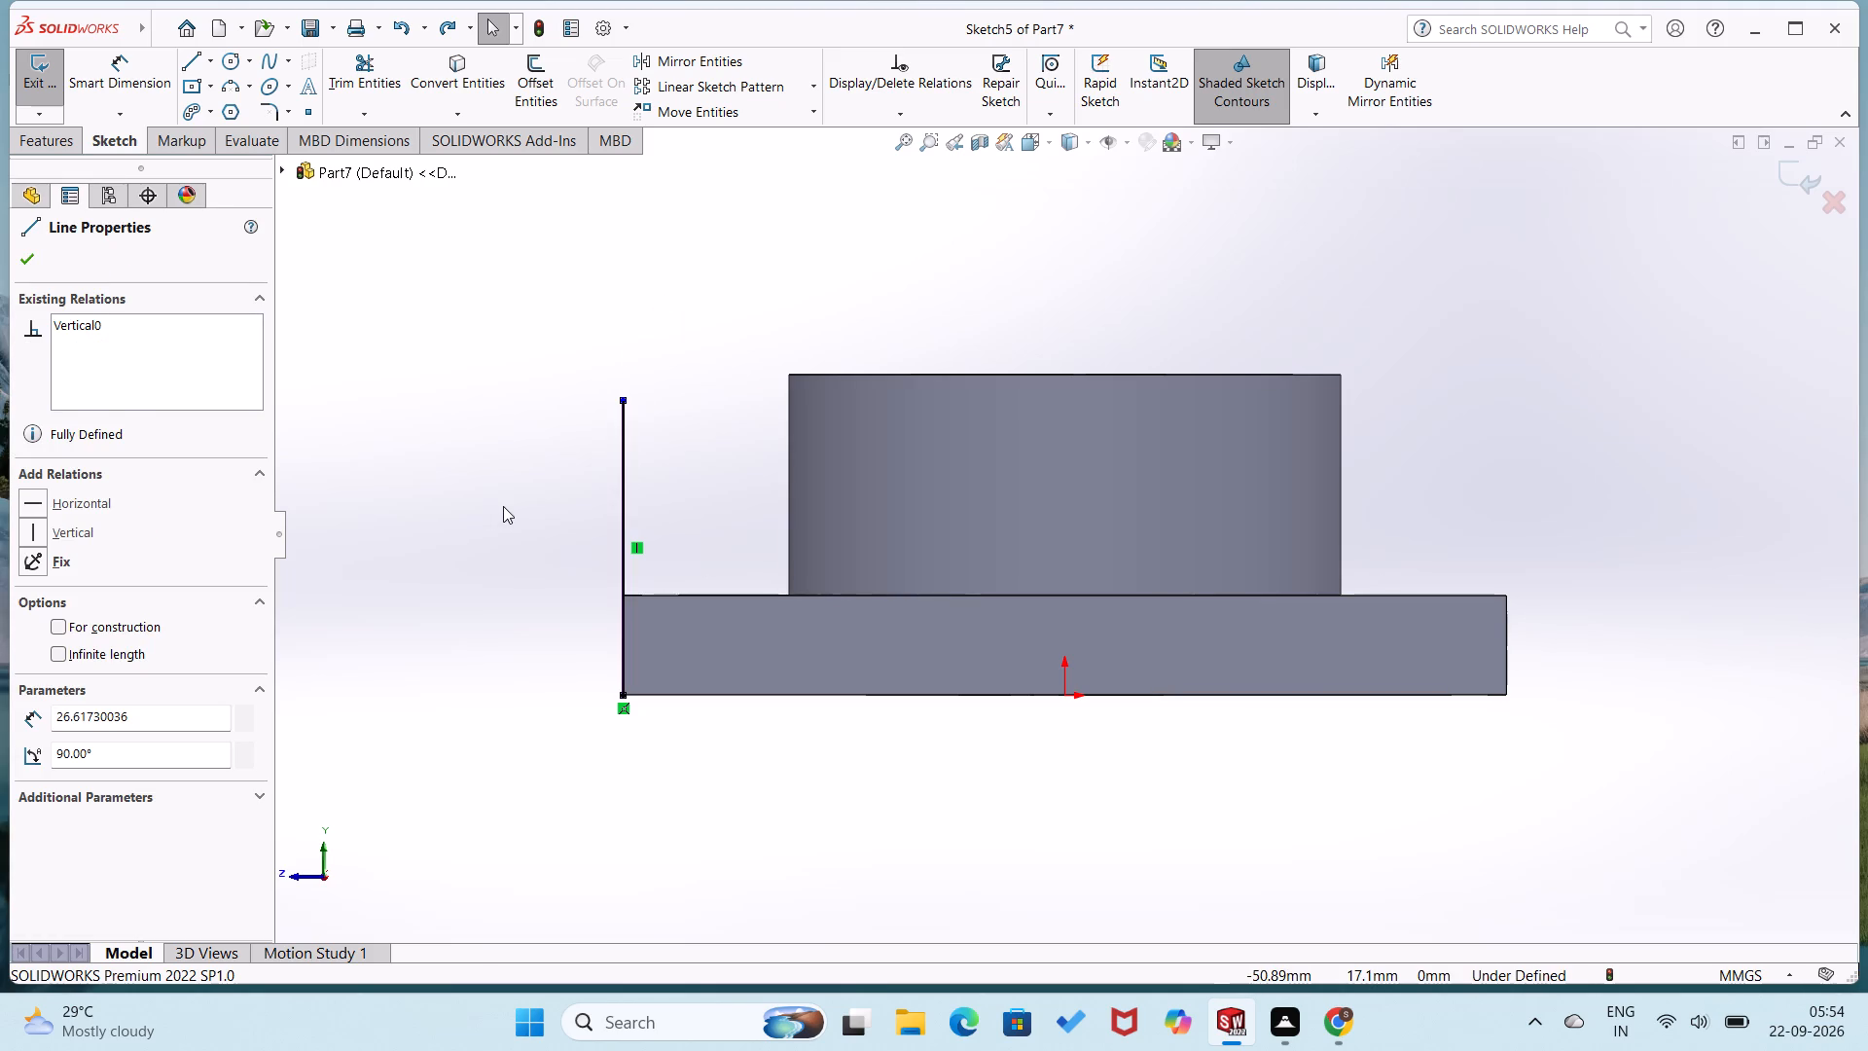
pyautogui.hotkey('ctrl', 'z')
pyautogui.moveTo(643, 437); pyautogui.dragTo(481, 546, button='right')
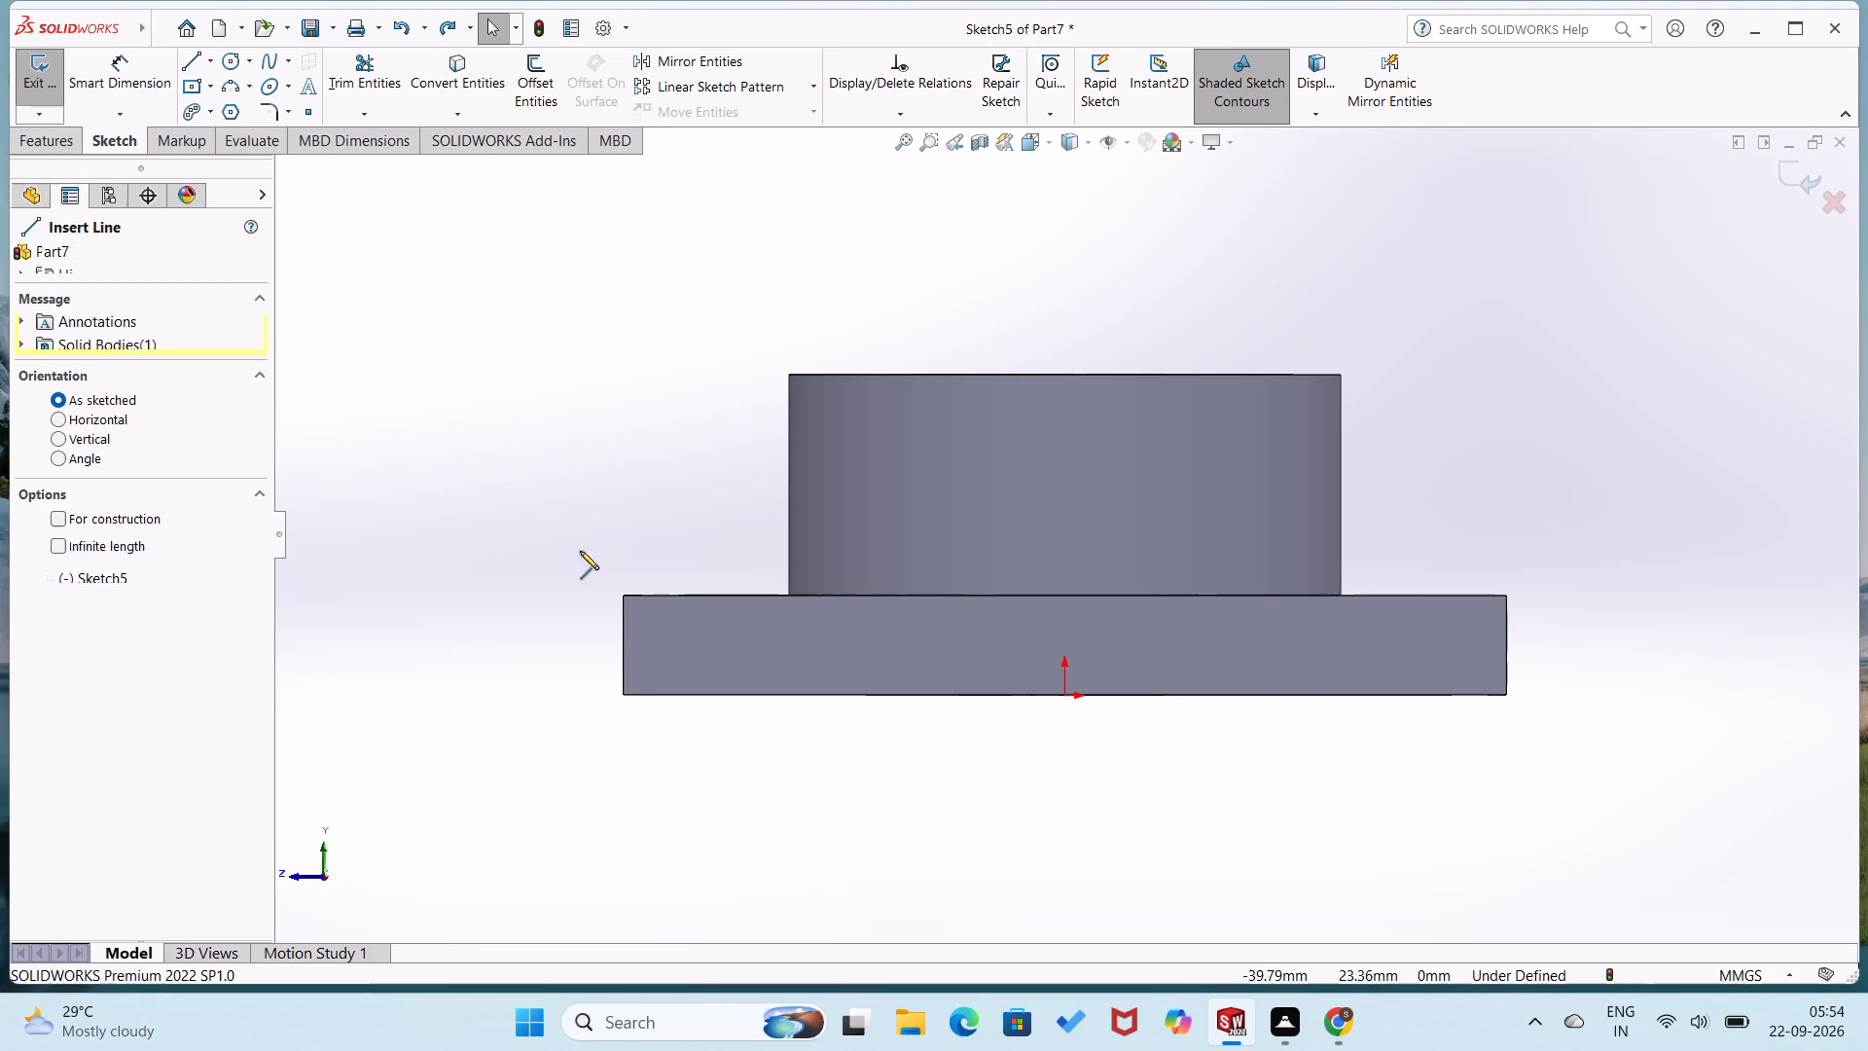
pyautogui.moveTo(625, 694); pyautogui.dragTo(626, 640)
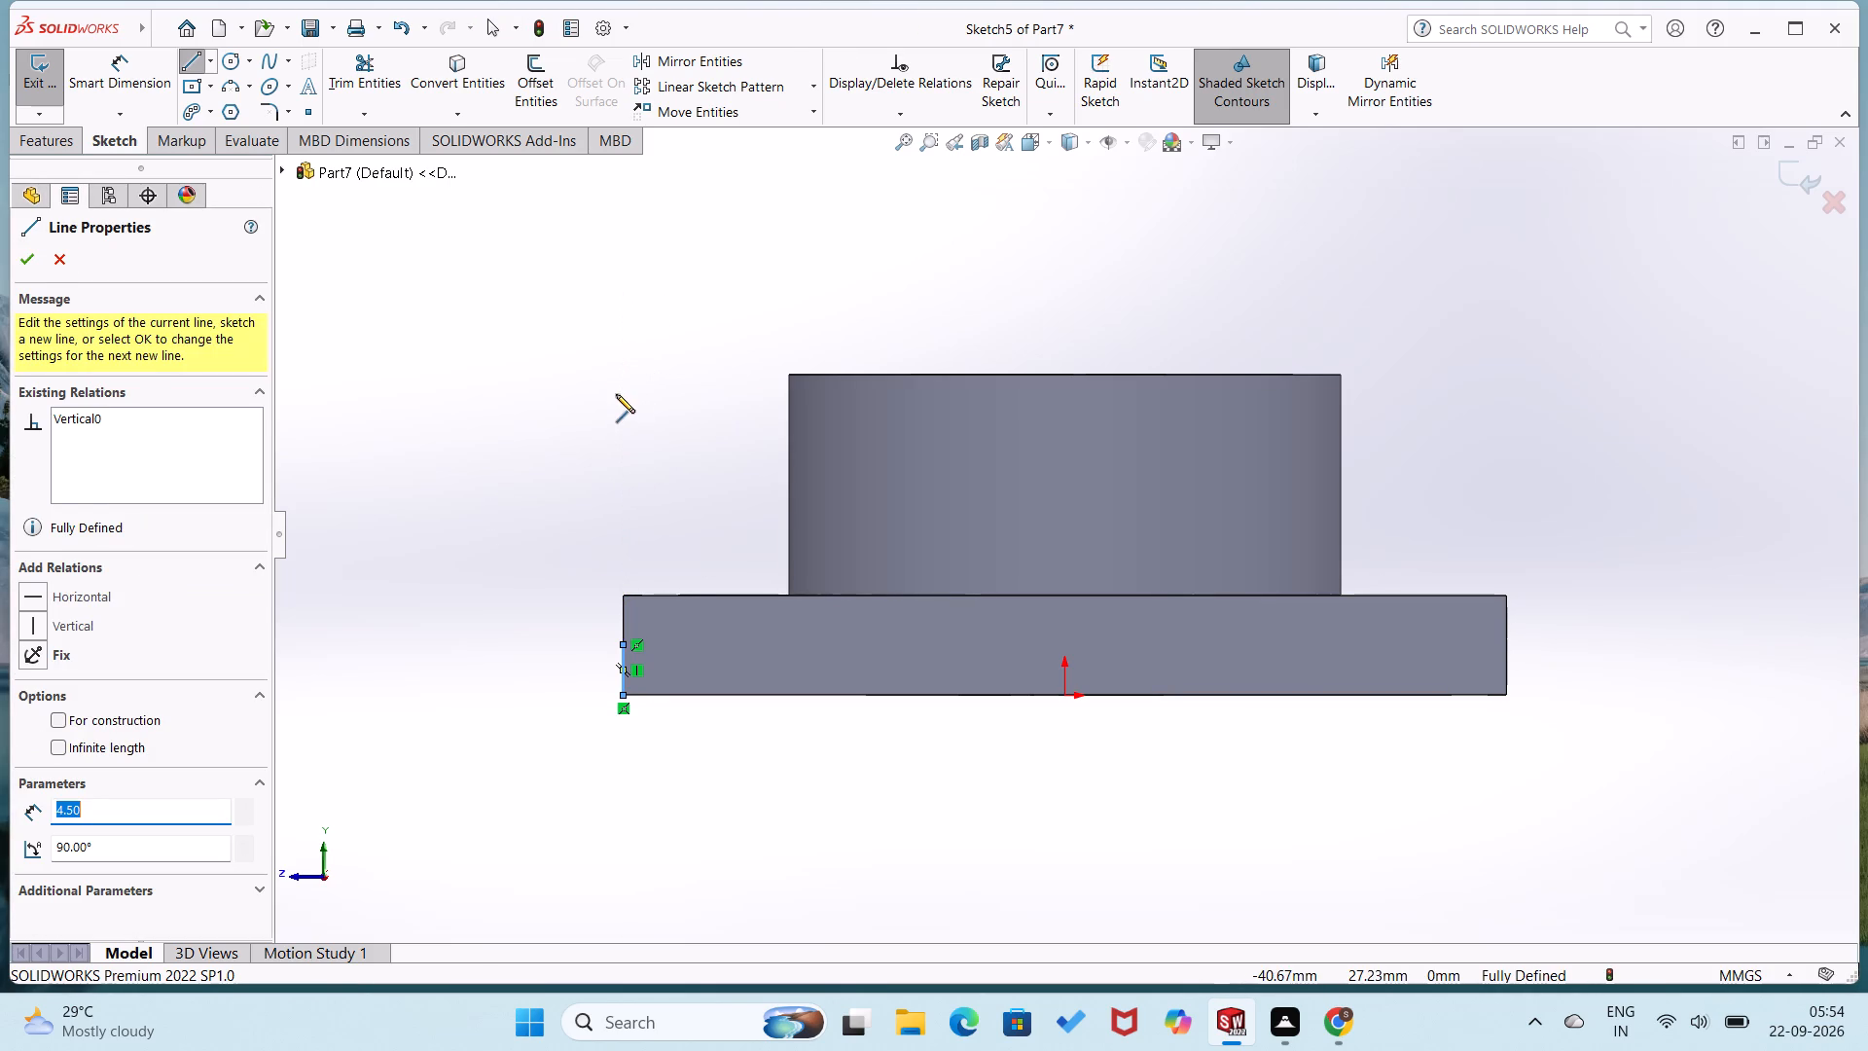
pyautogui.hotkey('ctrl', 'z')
# Sketch a closed rectangle with lines from the end face's bottom corners, as wide as the end face and reaching above the boss.
pyautogui.moveTo(667, 404); pyautogui.dragTo(504, 533, button='right')
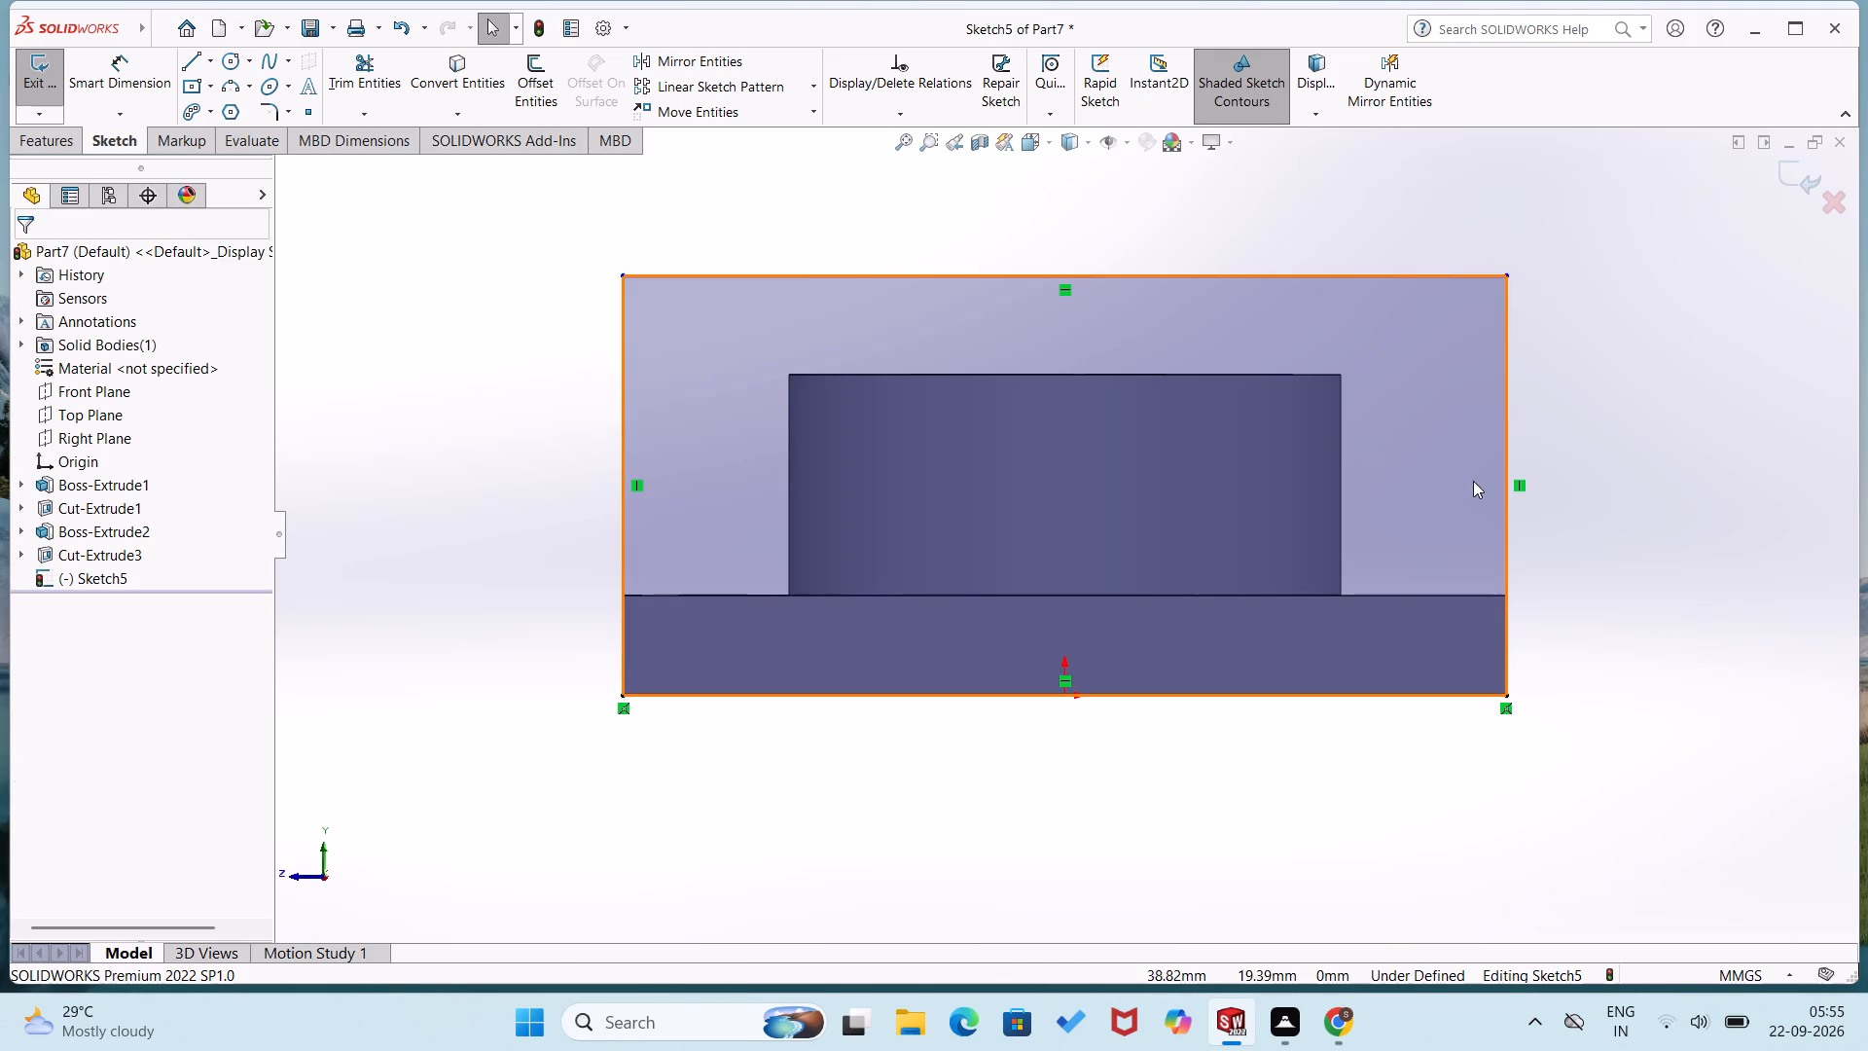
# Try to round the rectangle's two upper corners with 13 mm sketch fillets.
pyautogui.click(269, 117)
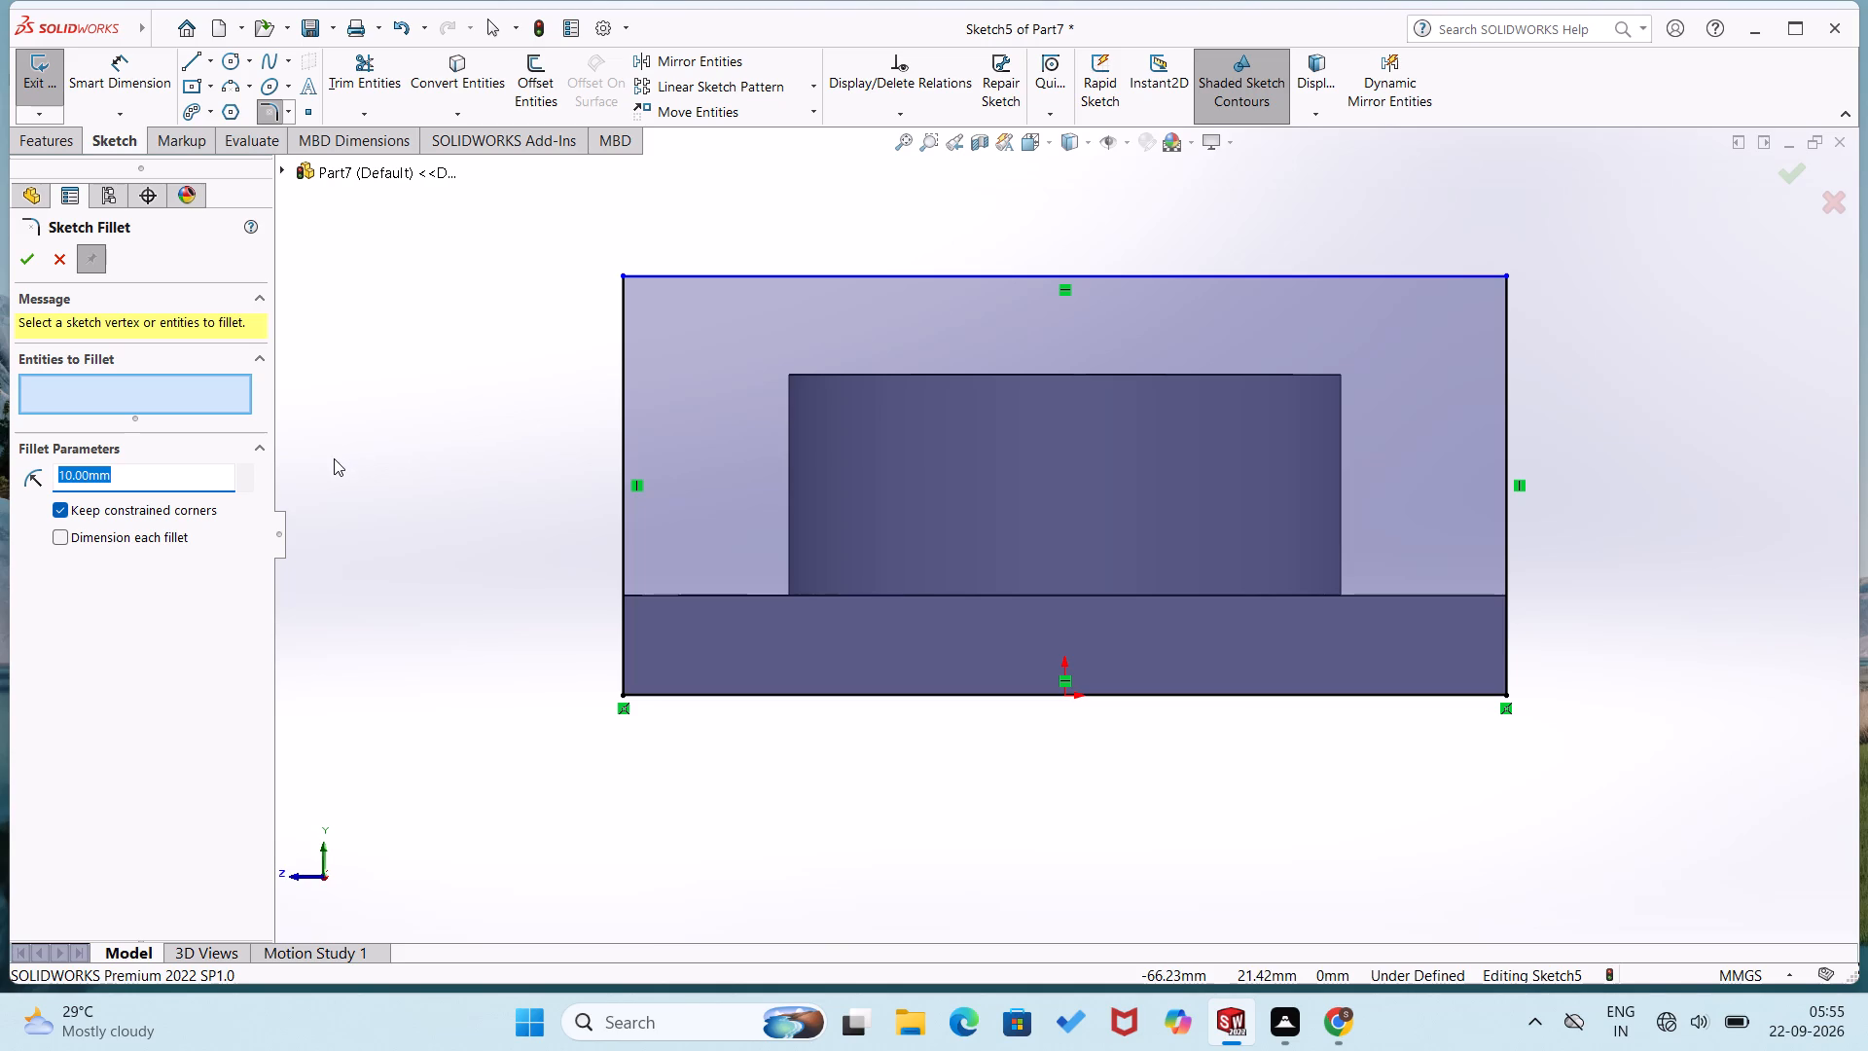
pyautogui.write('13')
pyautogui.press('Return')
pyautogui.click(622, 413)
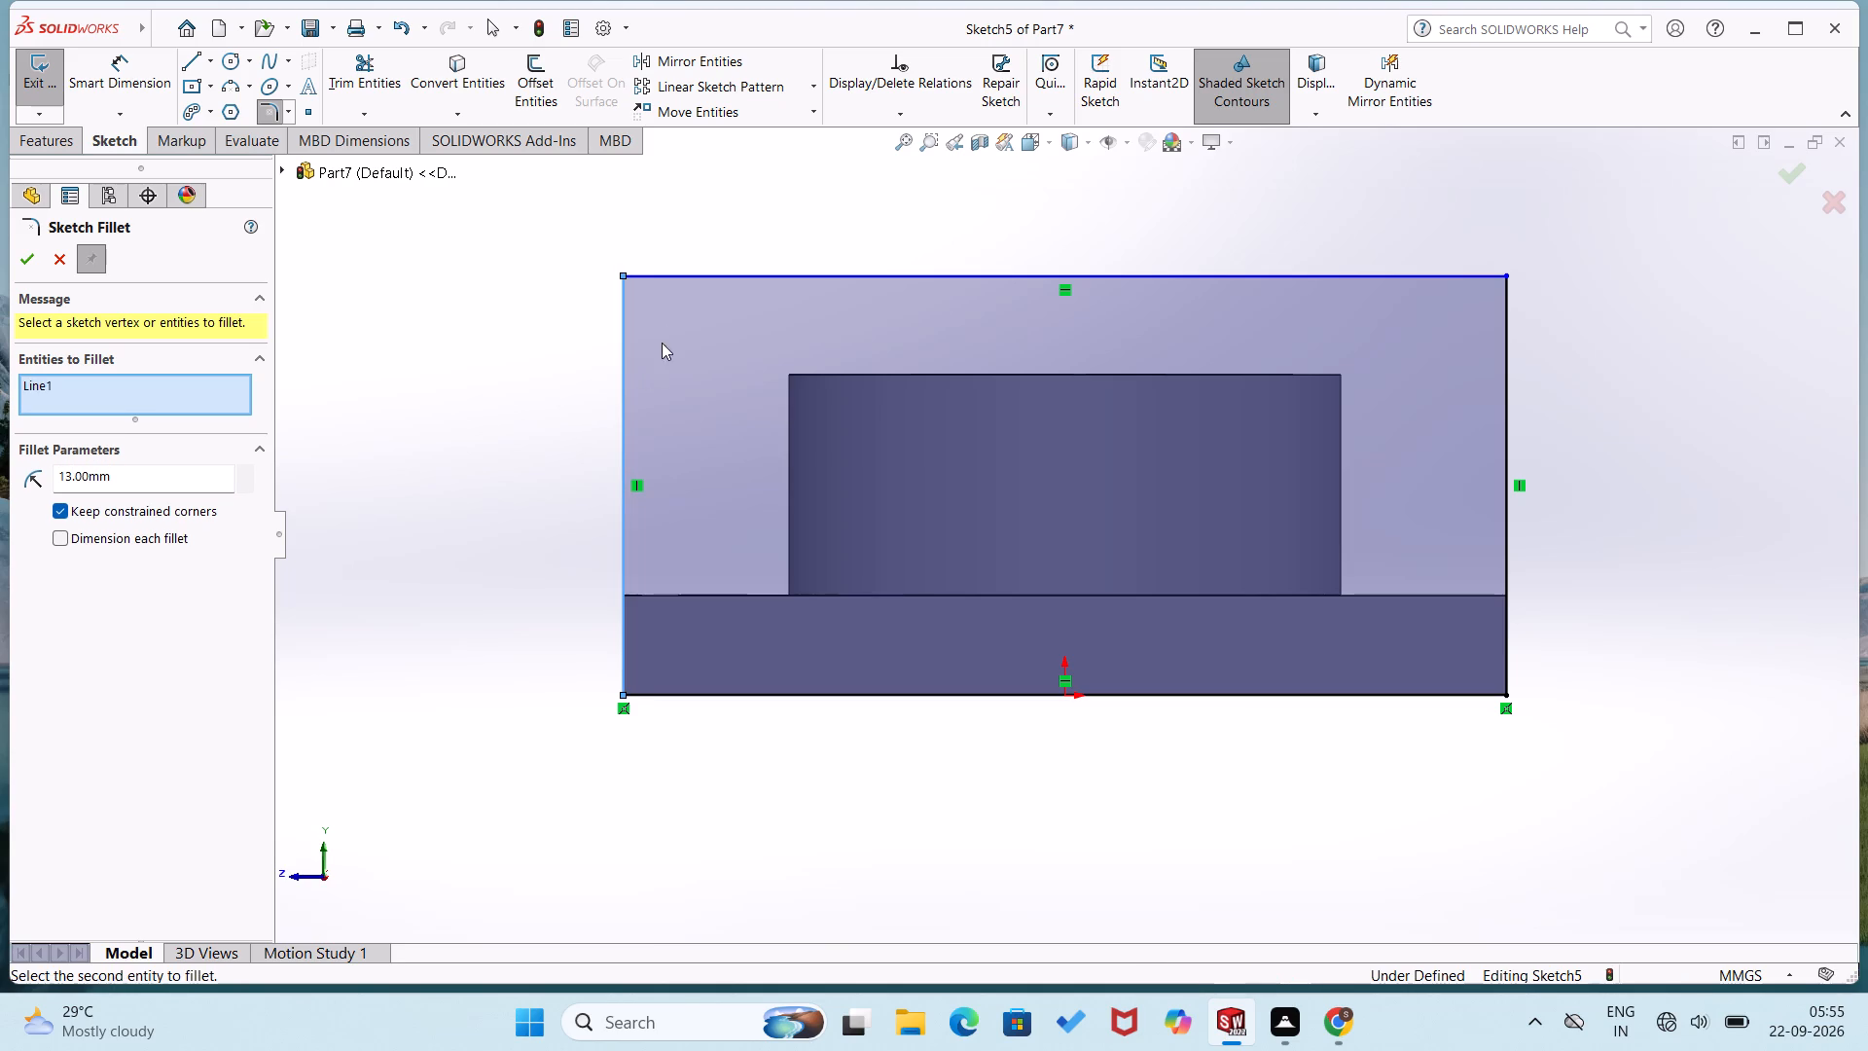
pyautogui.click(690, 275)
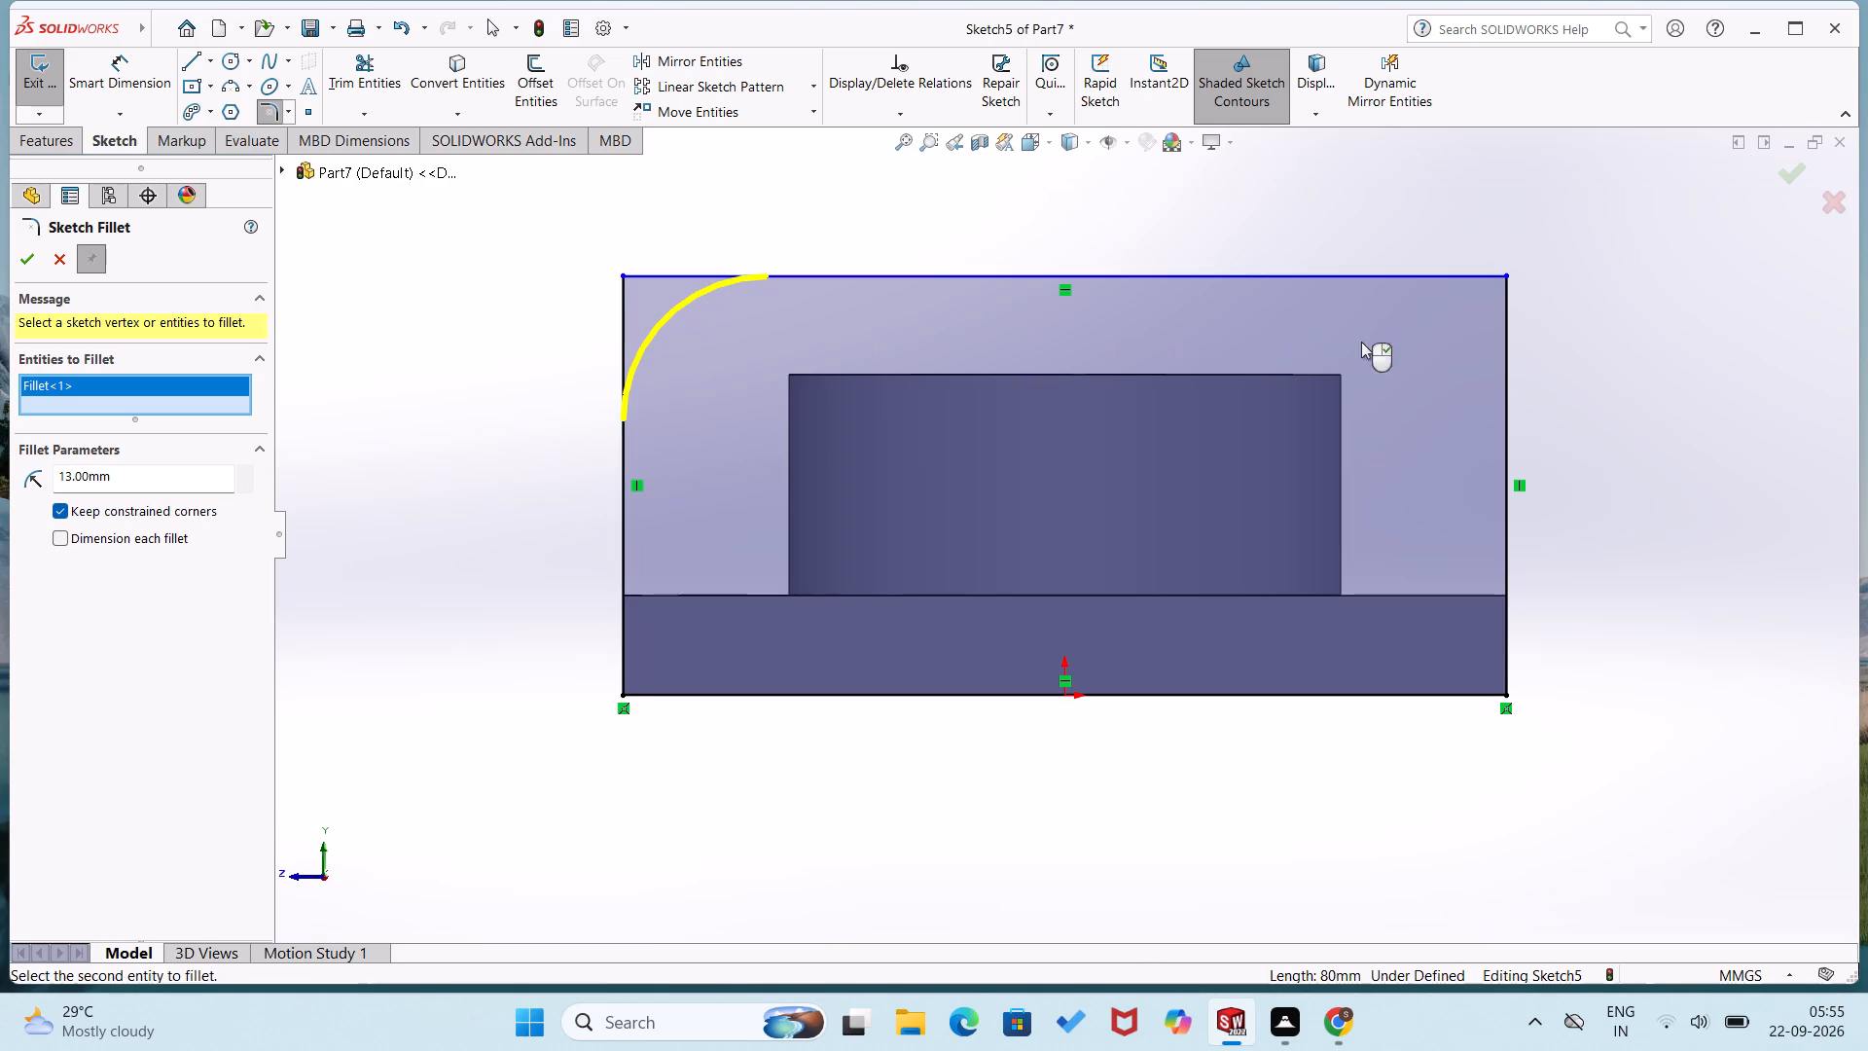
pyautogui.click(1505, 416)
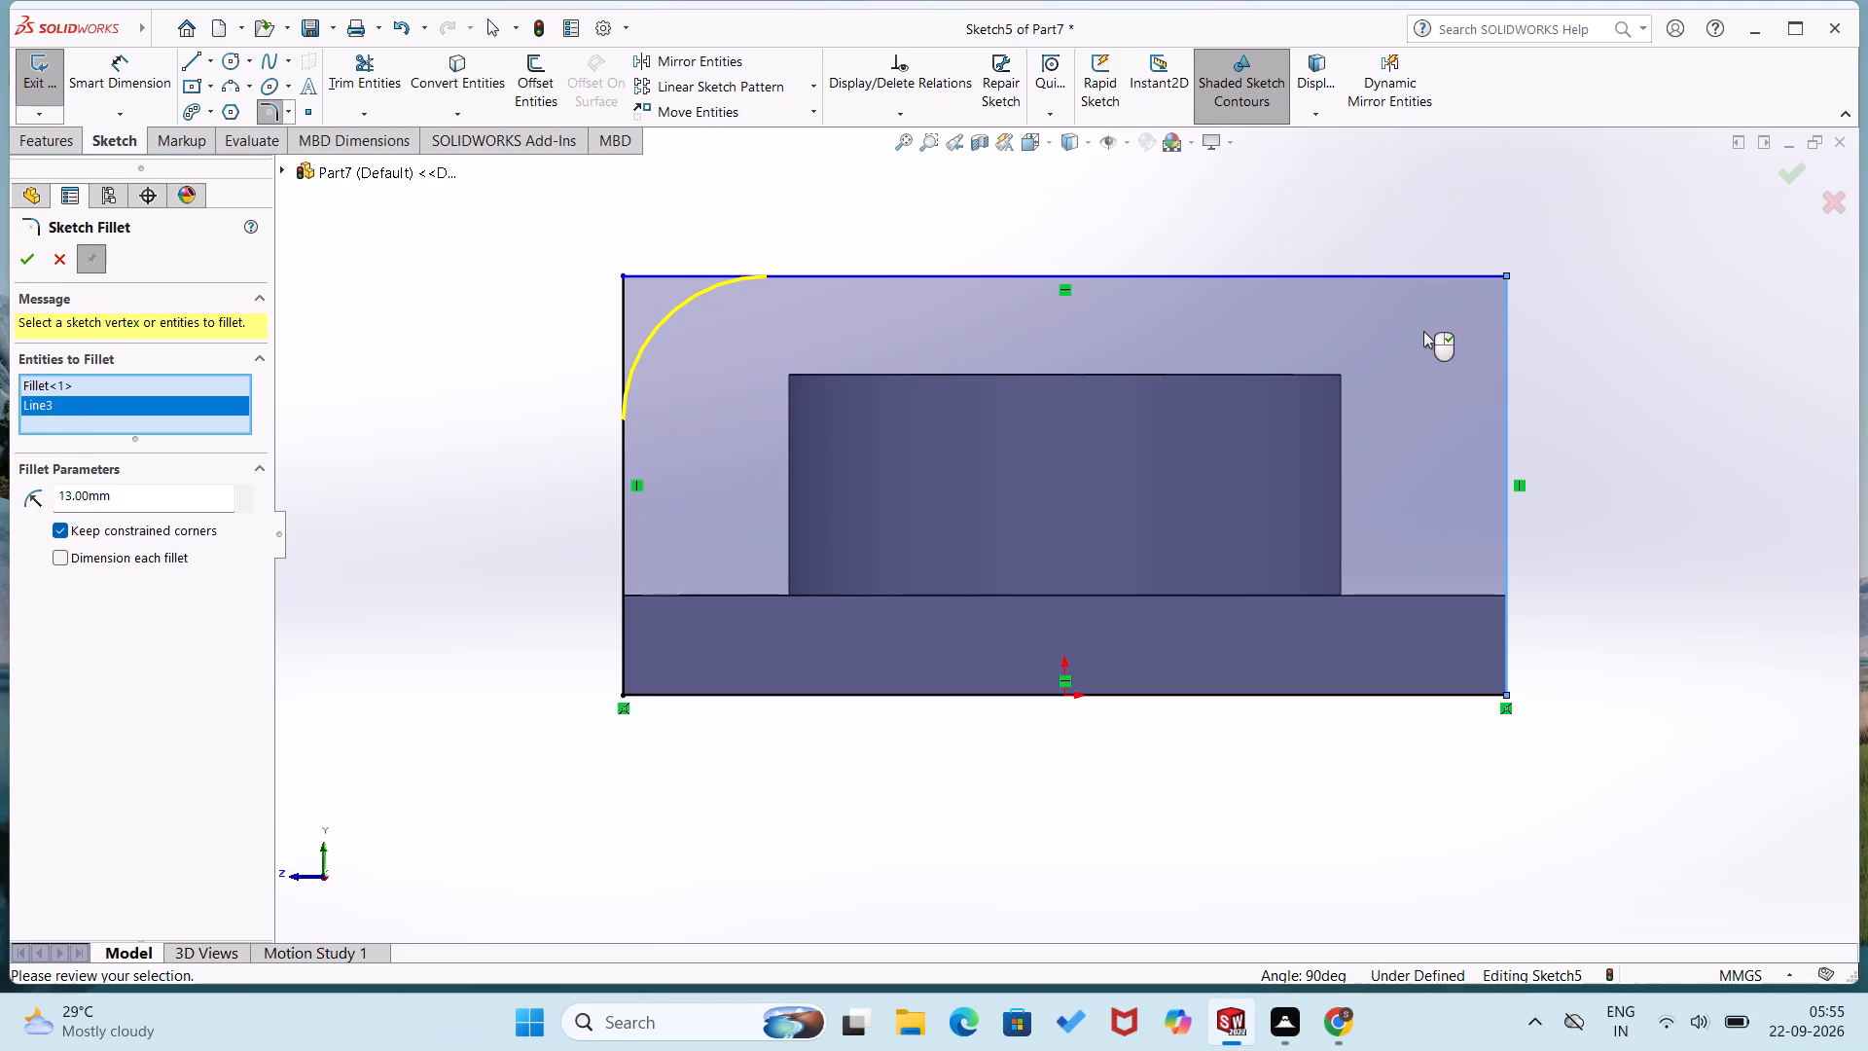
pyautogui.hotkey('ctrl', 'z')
# Dimension the rectangle's vertical side as 80 mm high.
pyautogui.moveTo(574, 582); pyautogui.dragTo(392, 641, button='right')
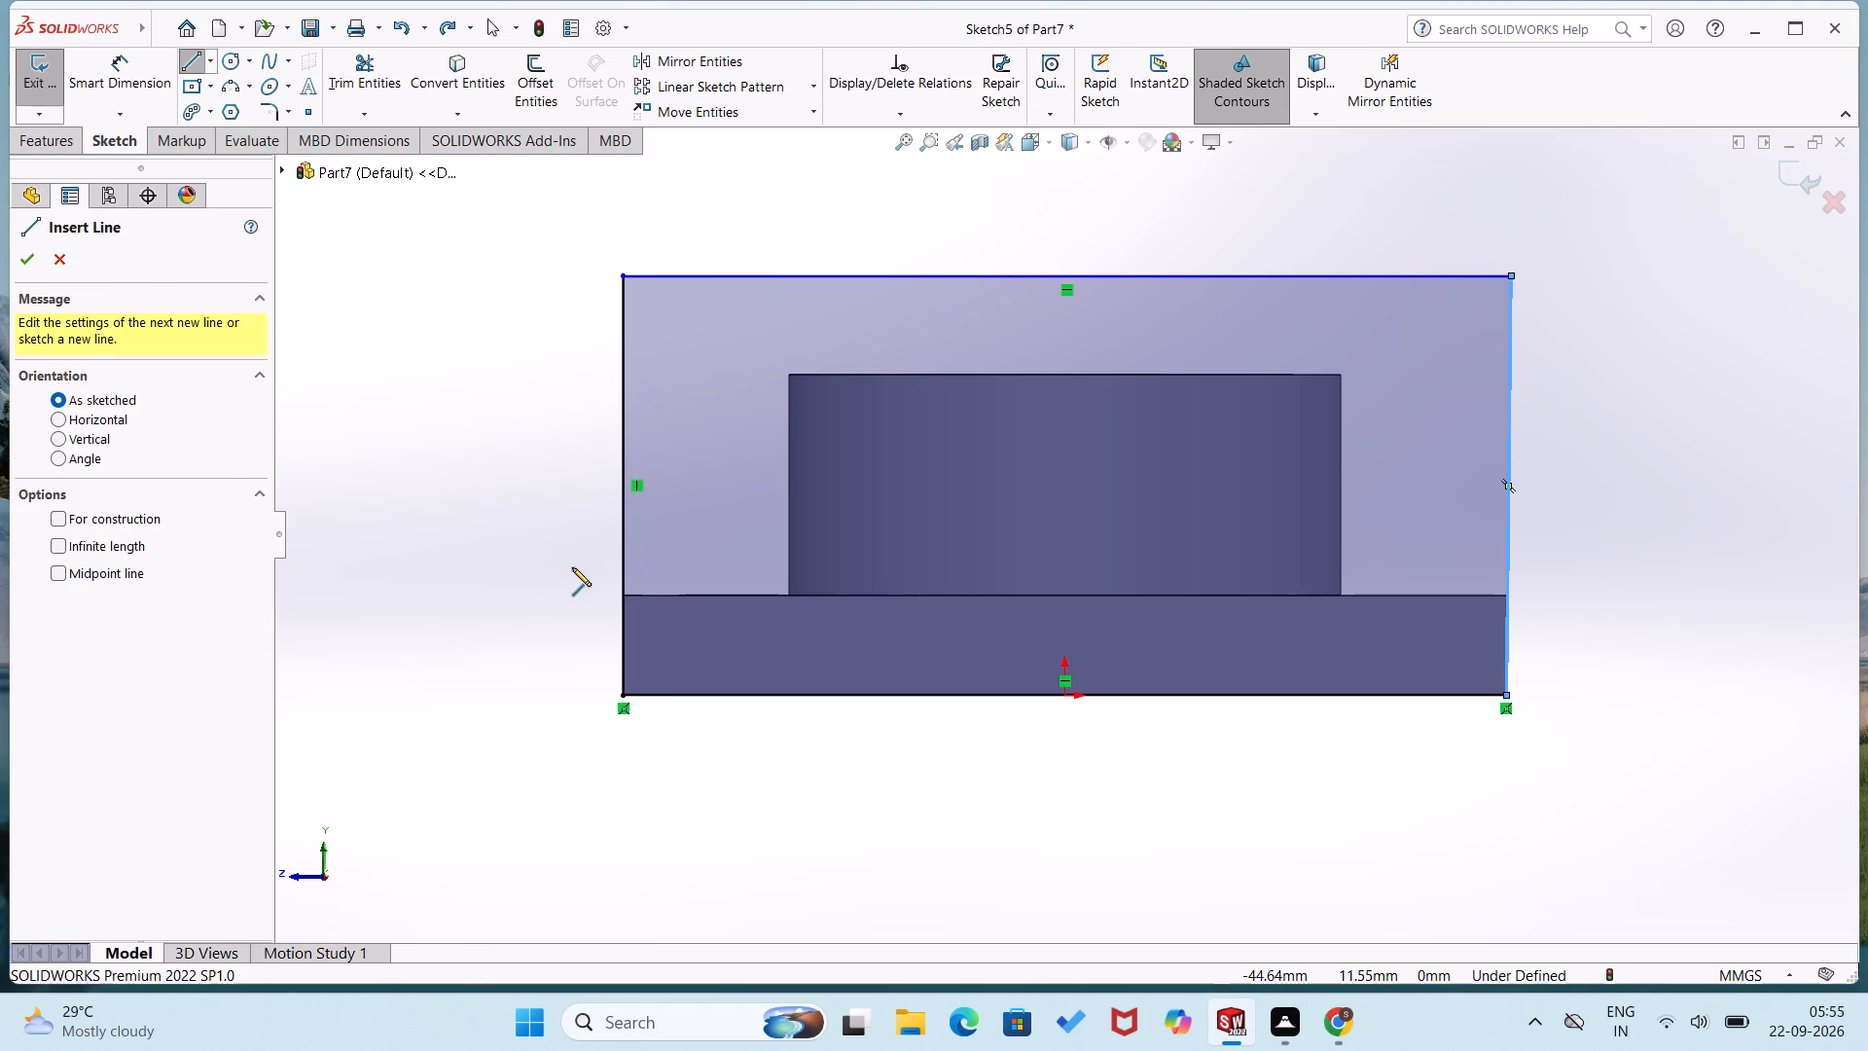
pyautogui.moveTo(566, 567); pyautogui.dragTo(593, 308, button='right')
pyautogui.click(623, 454)
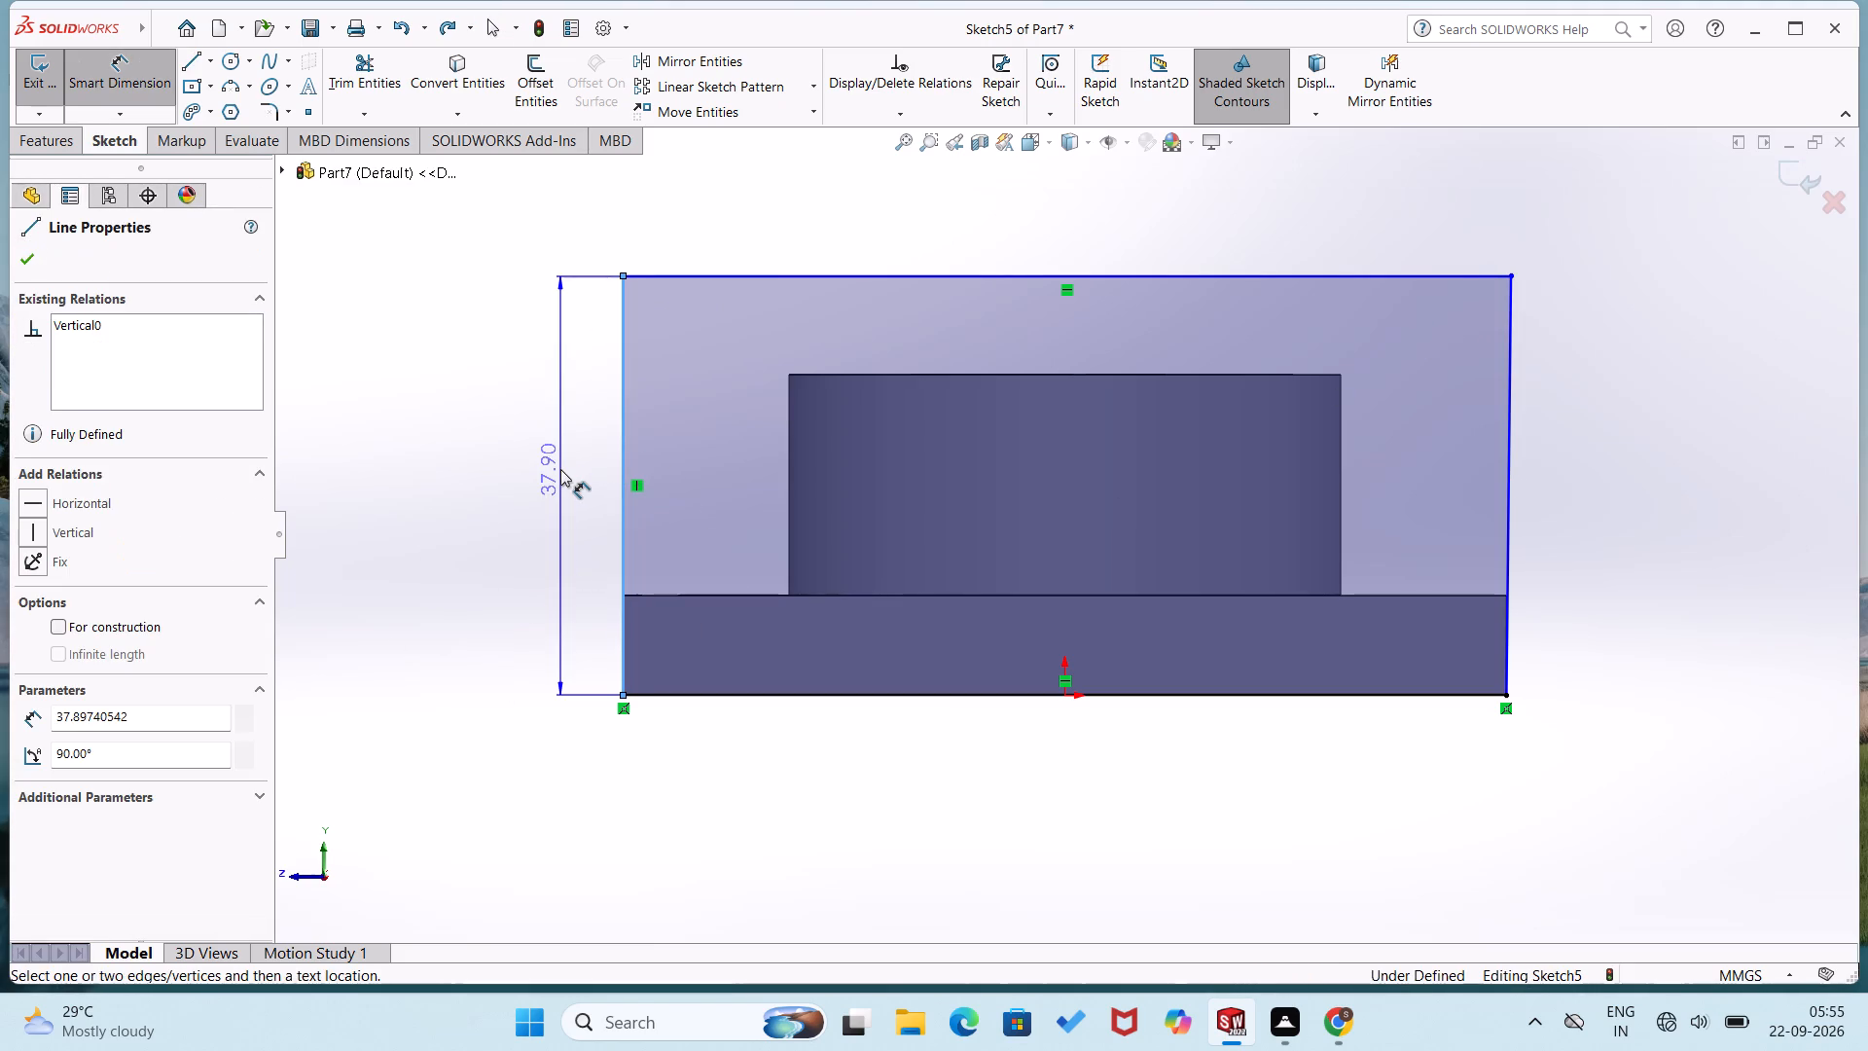
pyautogui.click(560, 469)
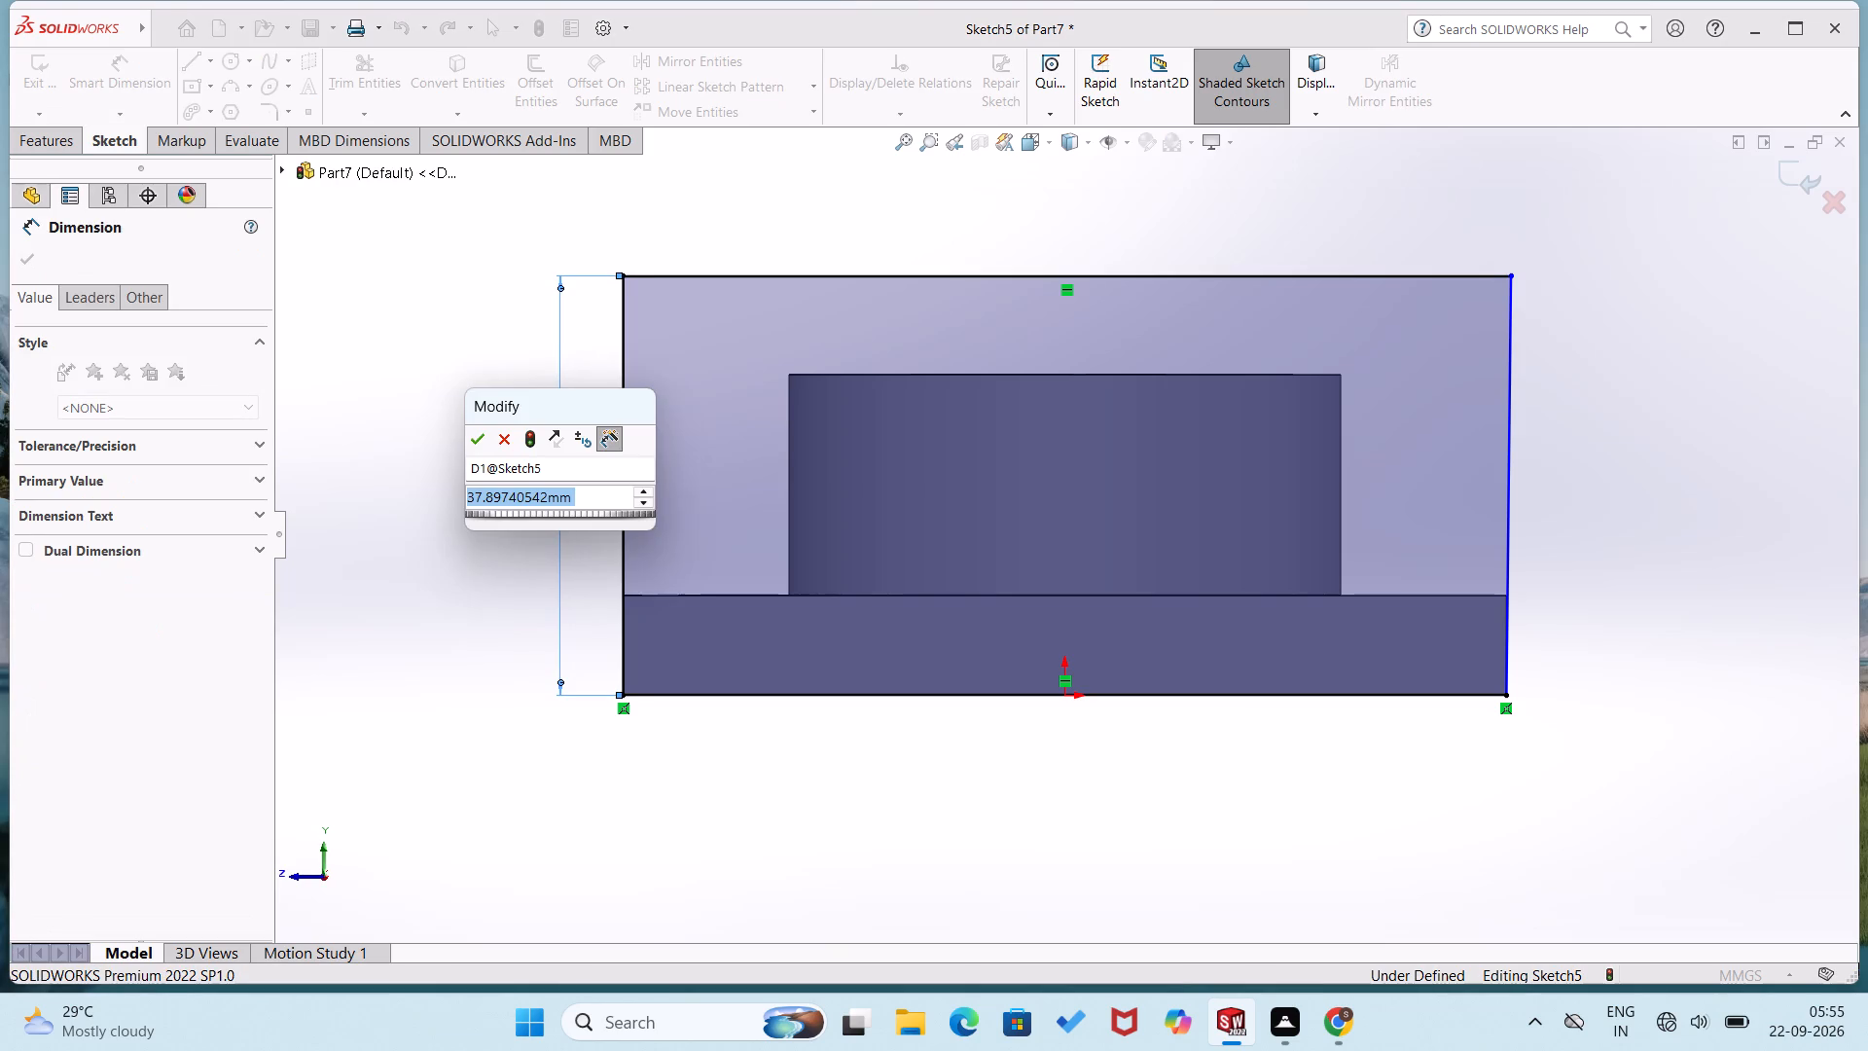
pyautogui.write('80')
pyautogui.press('Return')
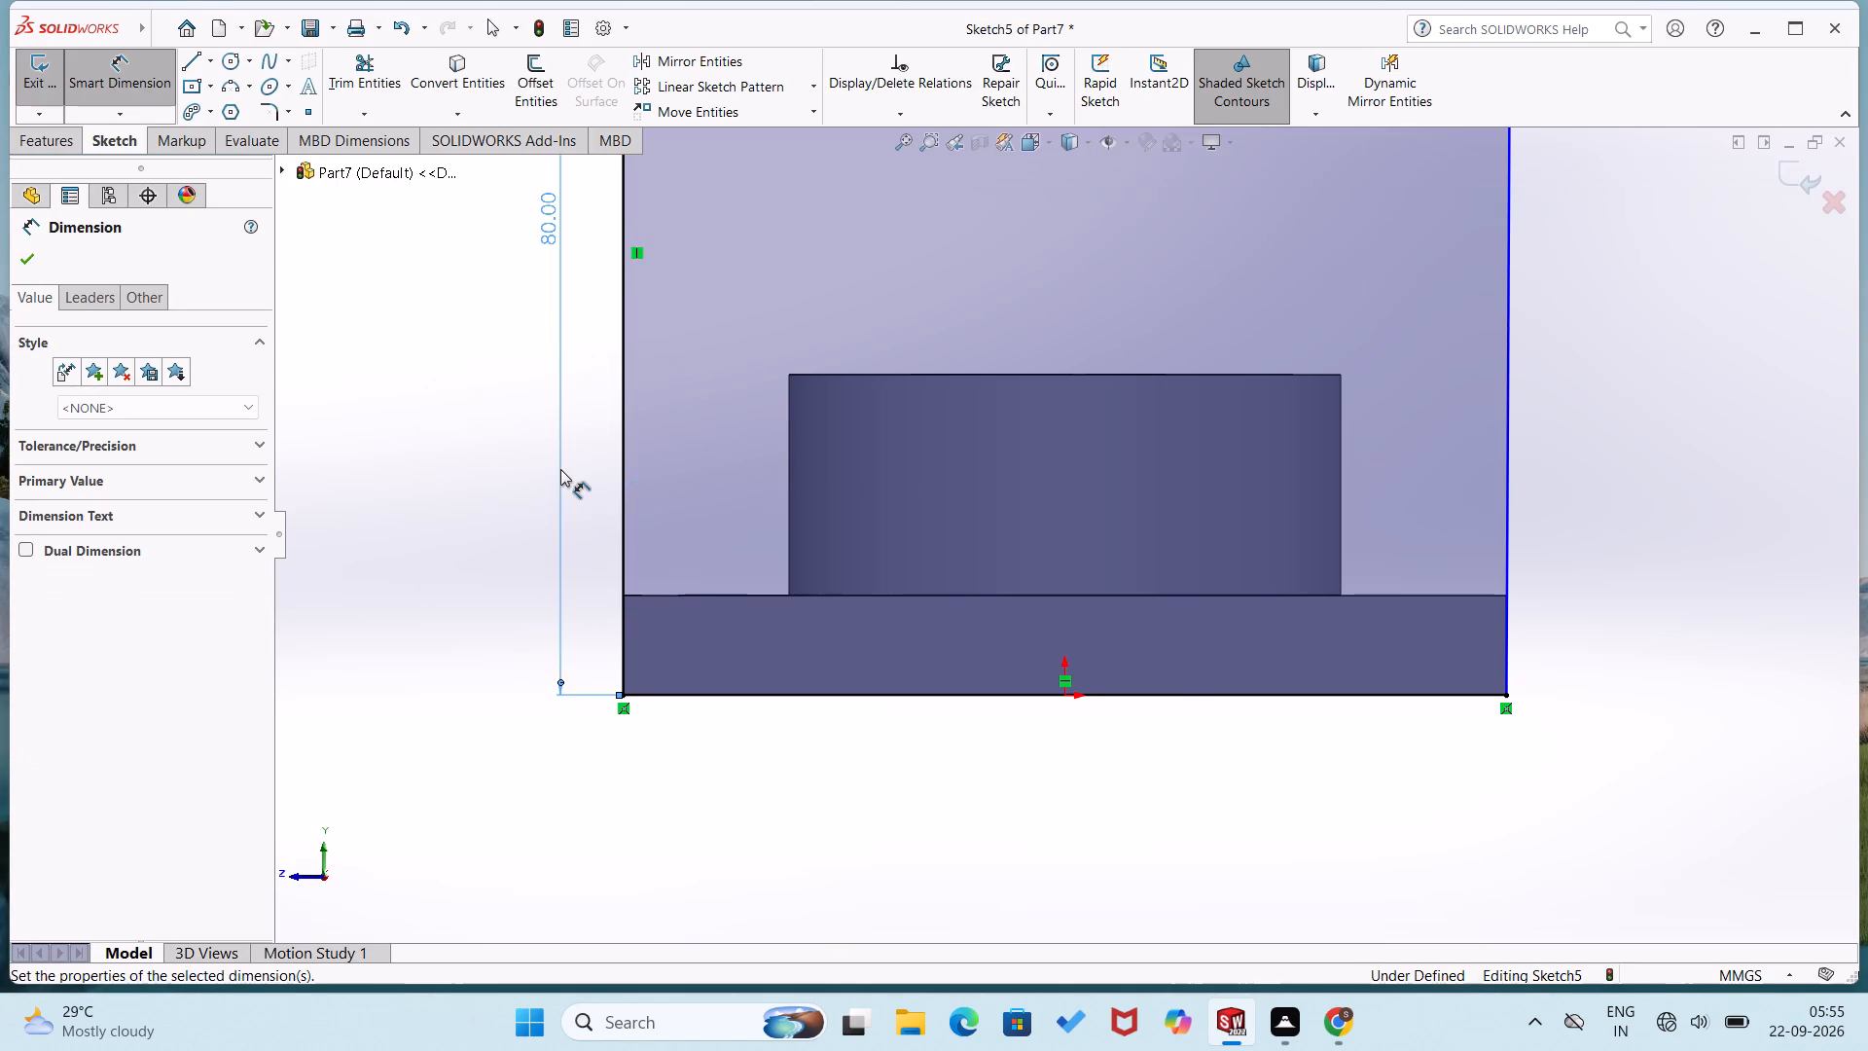
pyautogui.scroll(4, 560, 469)
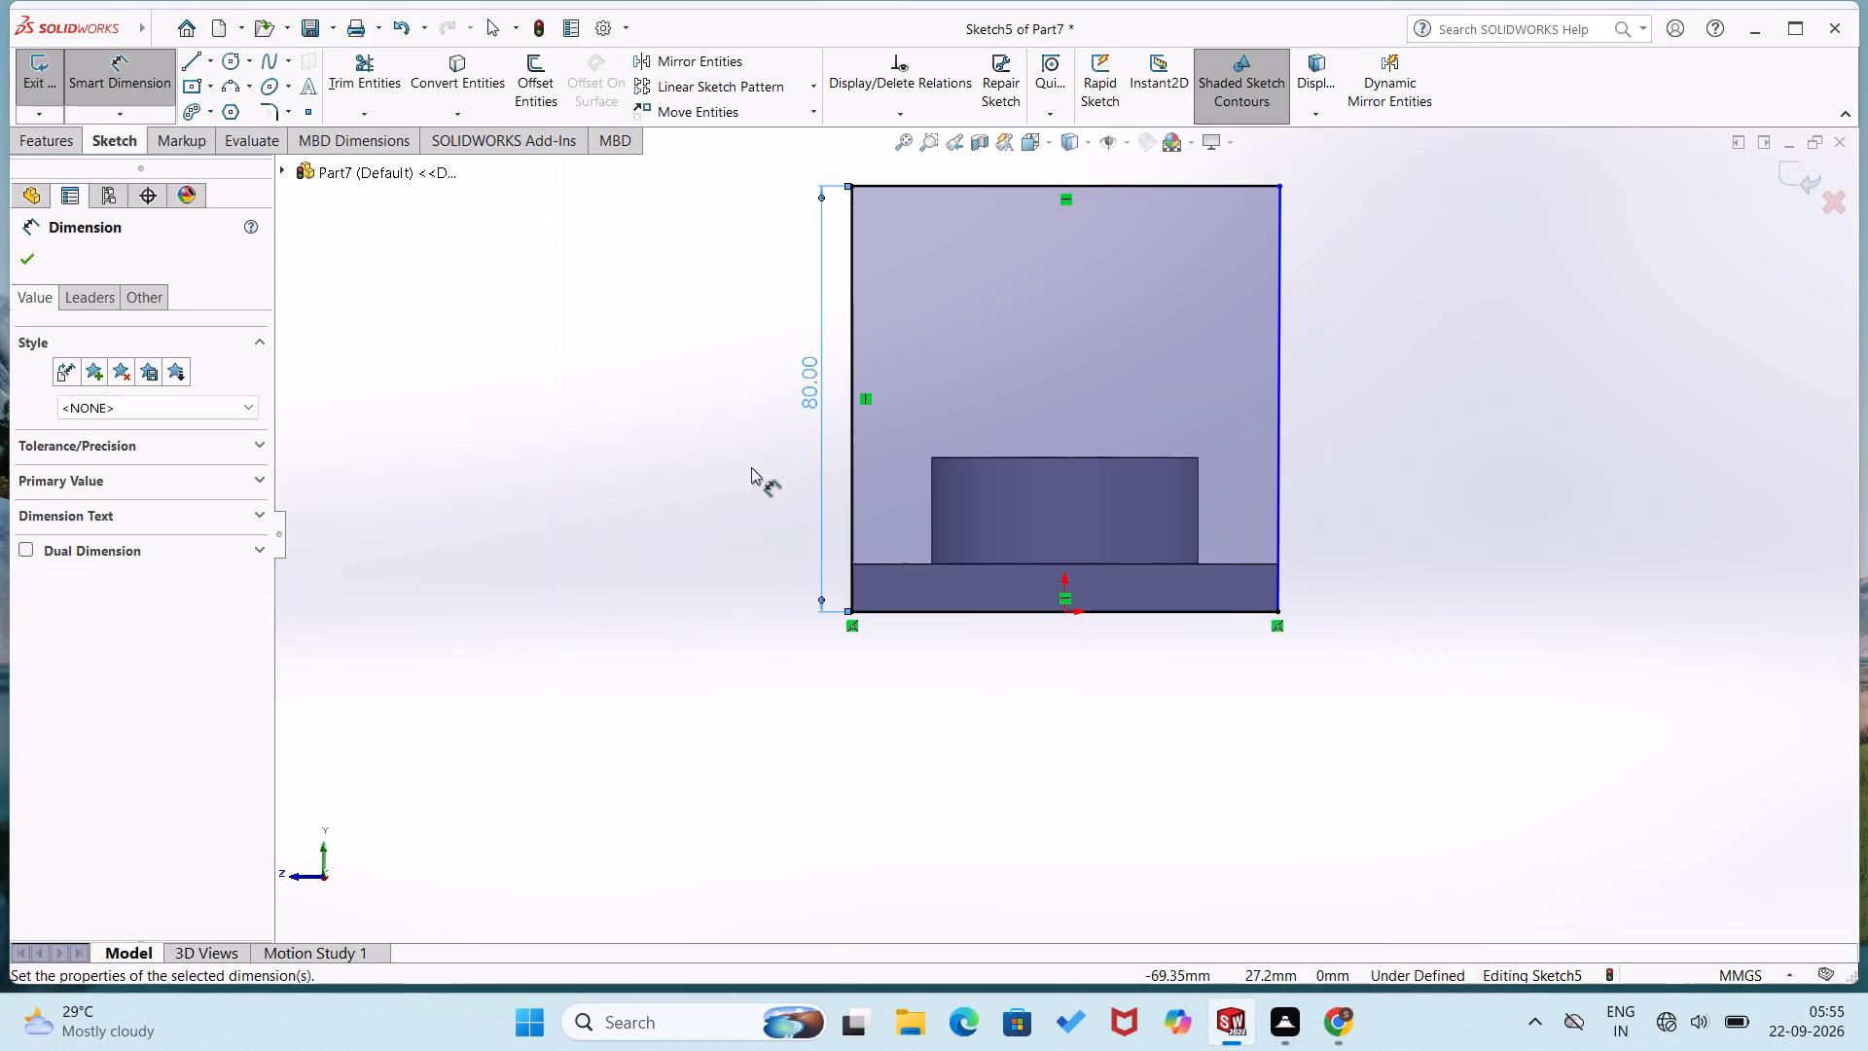
pyautogui.scroll(-4, 1054, 440)
pyautogui.scroll(2, 1083, 473)
pyautogui.scroll(-4, 1097, 495)
pyautogui.scroll(3, 1102, 501)
pyautogui.scroll(-2, 1103, 517)
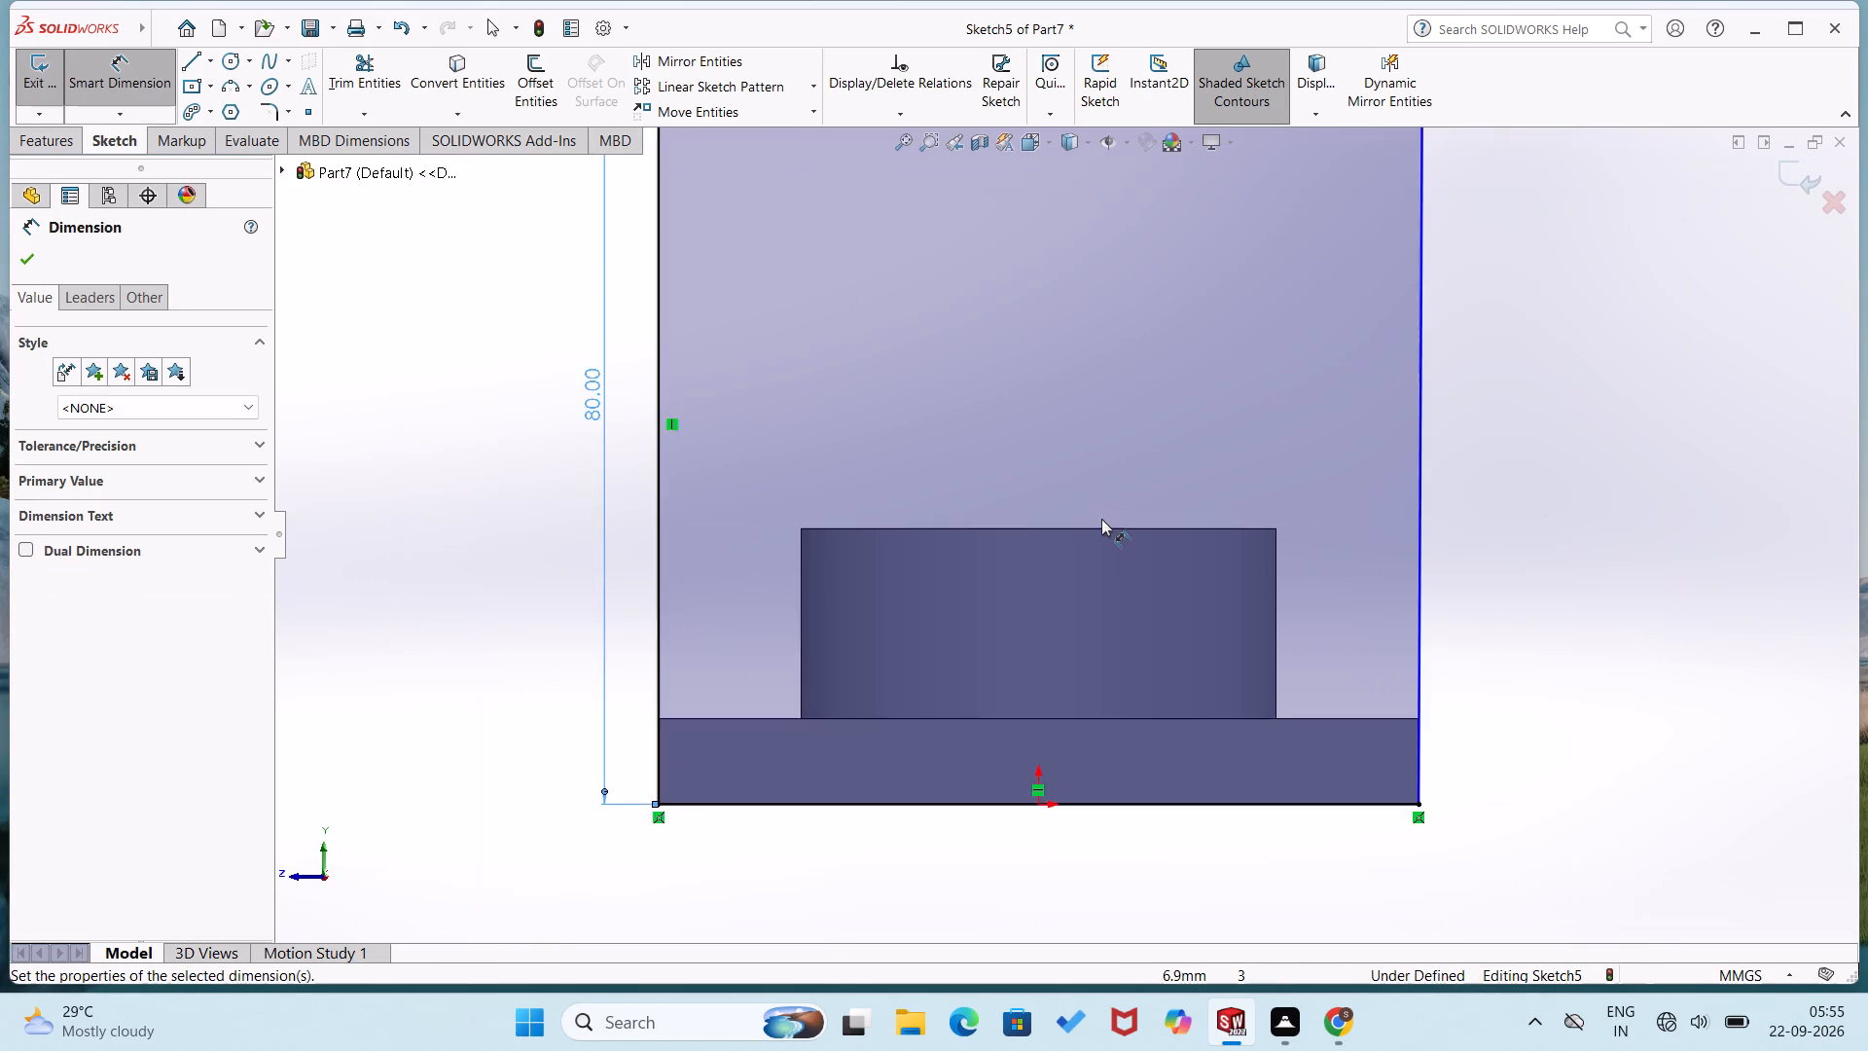
pyautogui.scroll(4, 1101, 521)
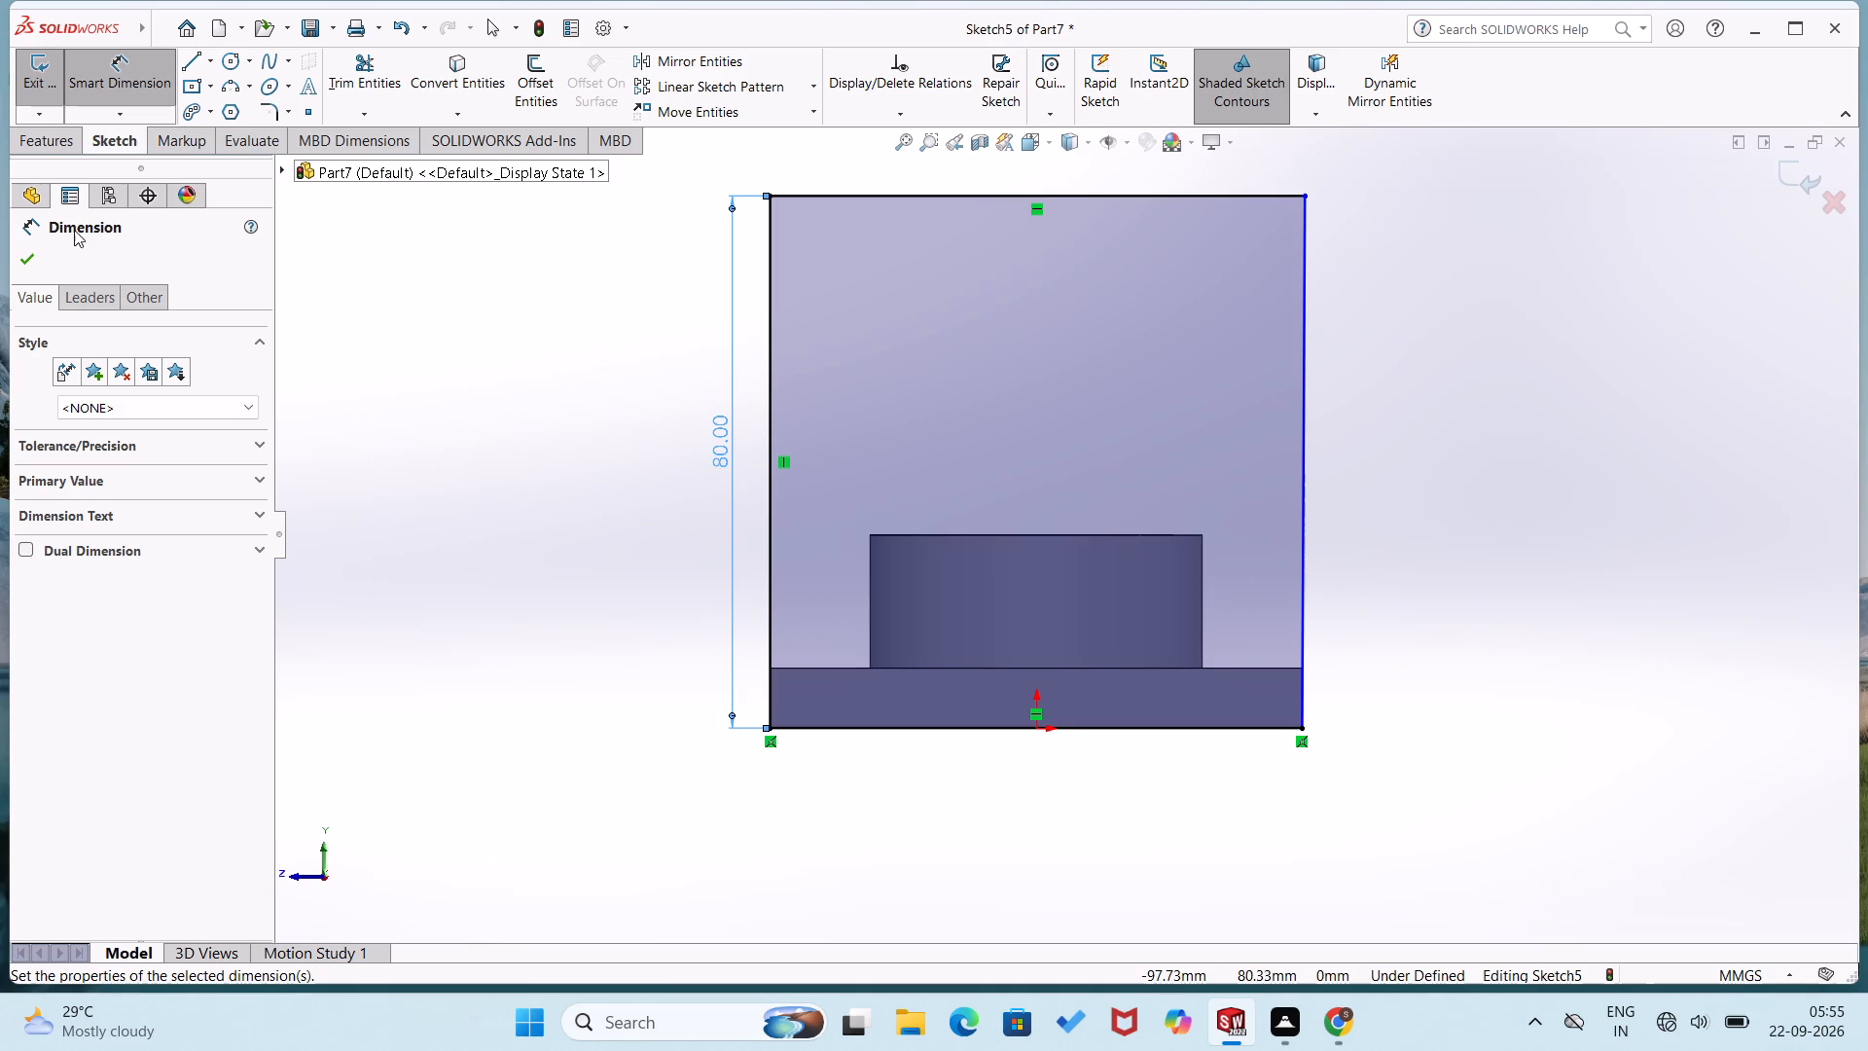
pyautogui.moveTo(32, 266); pyautogui.dragTo(48, 243)
# Round both upper corners of the rectangle with 13 mm sketch fillets.
pyautogui.click(264, 108)
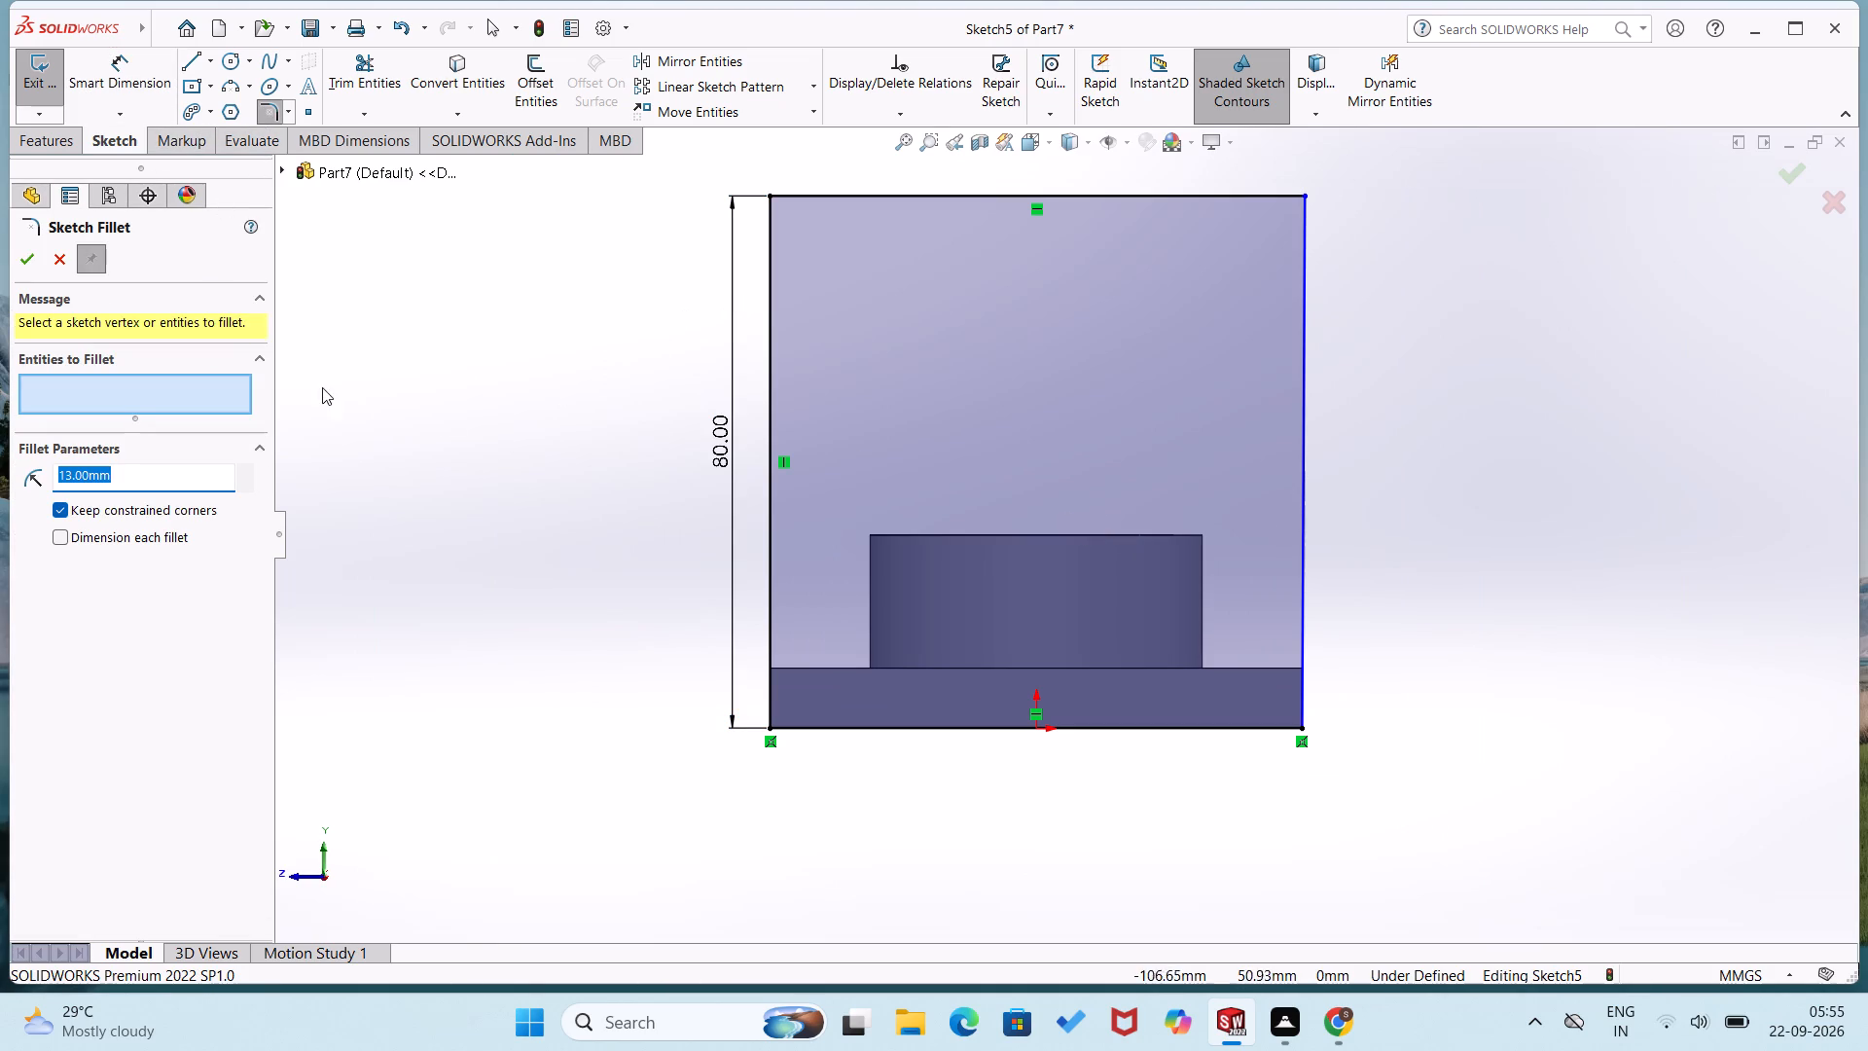
pyautogui.click(771, 293)
pyautogui.click(832, 196)
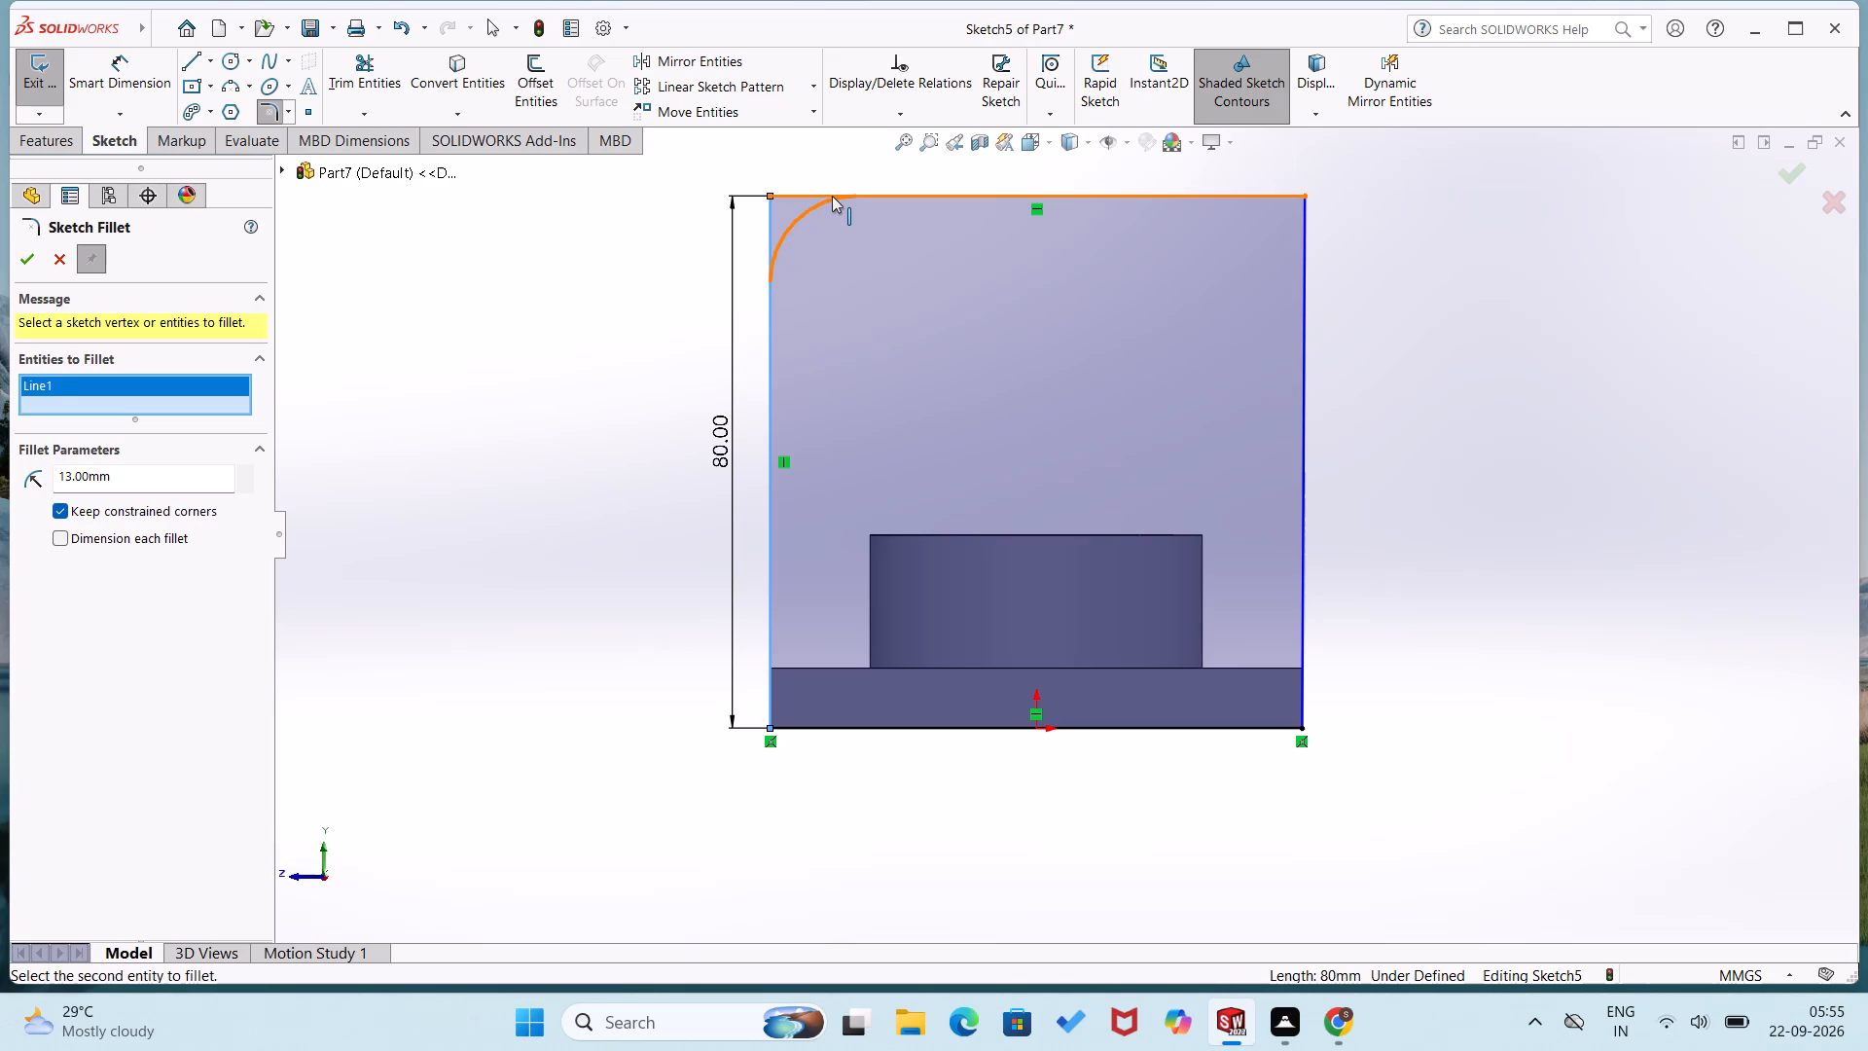
pyautogui.click(1301, 348)
pyautogui.click(1240, 196)
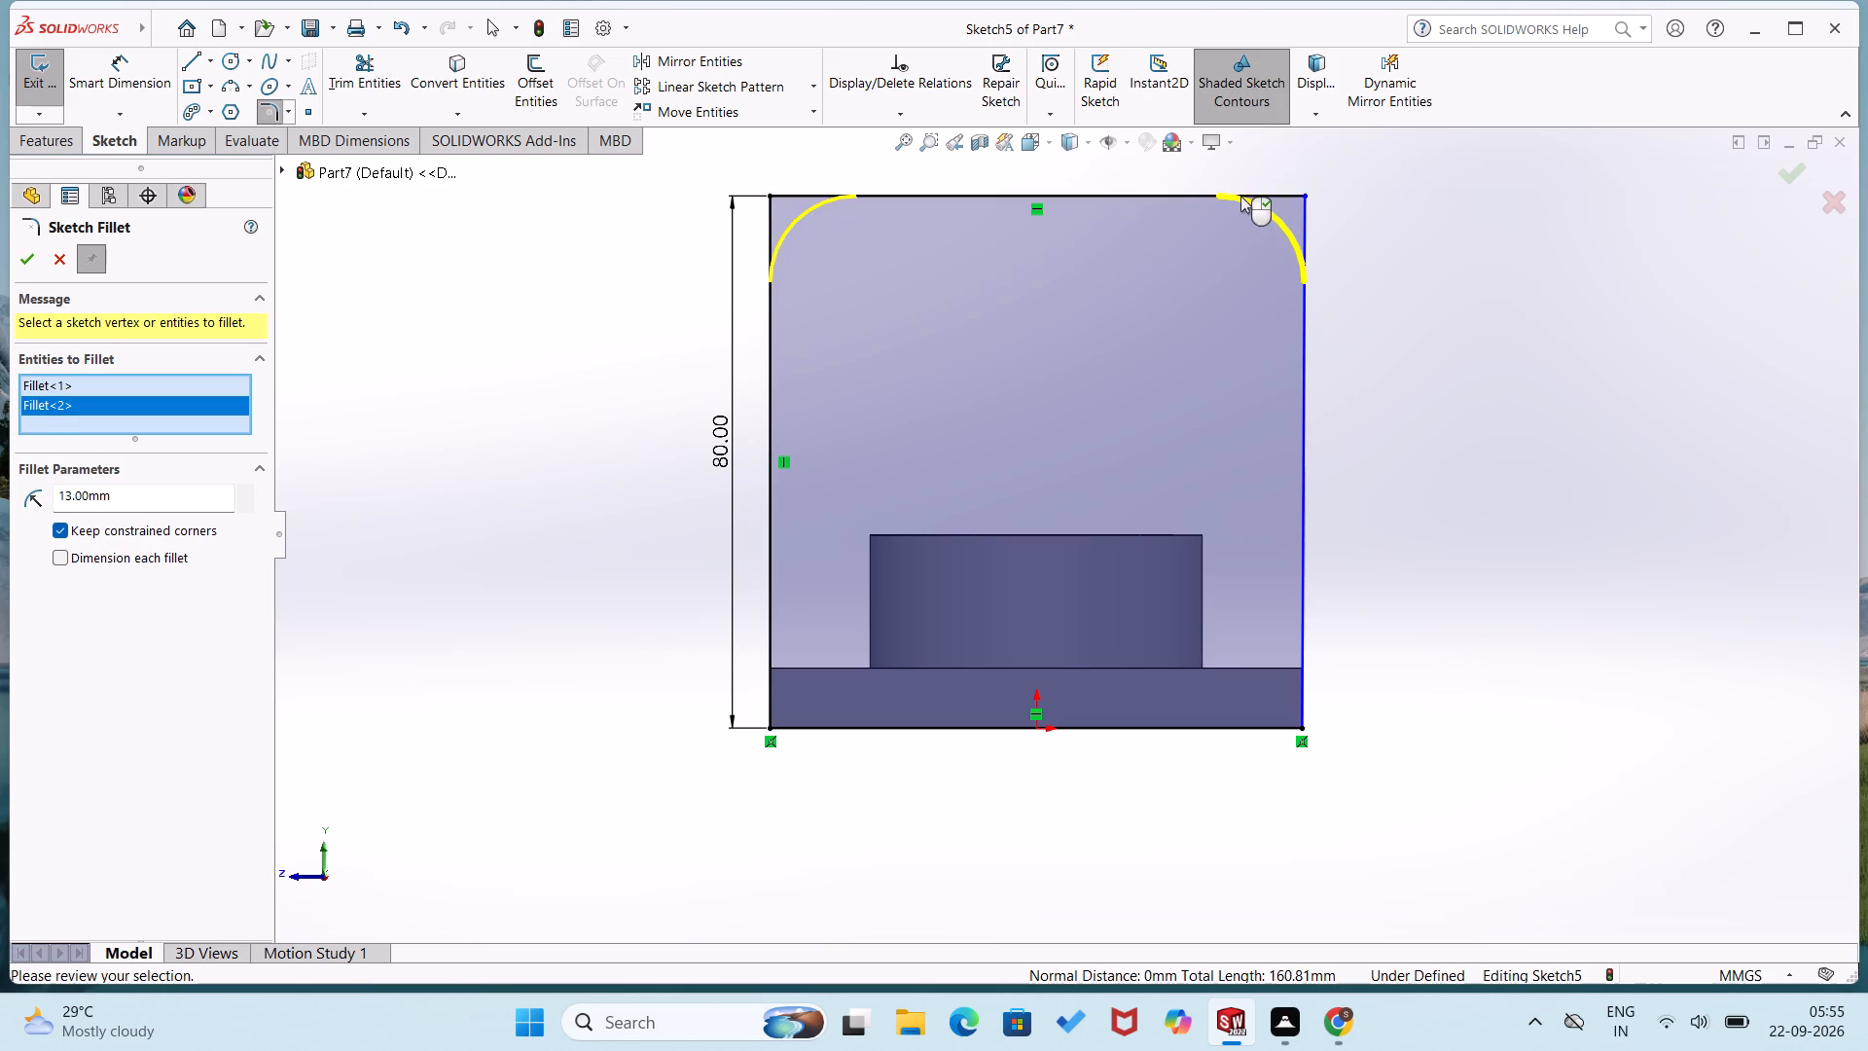
pyautogui.click(23, 264)
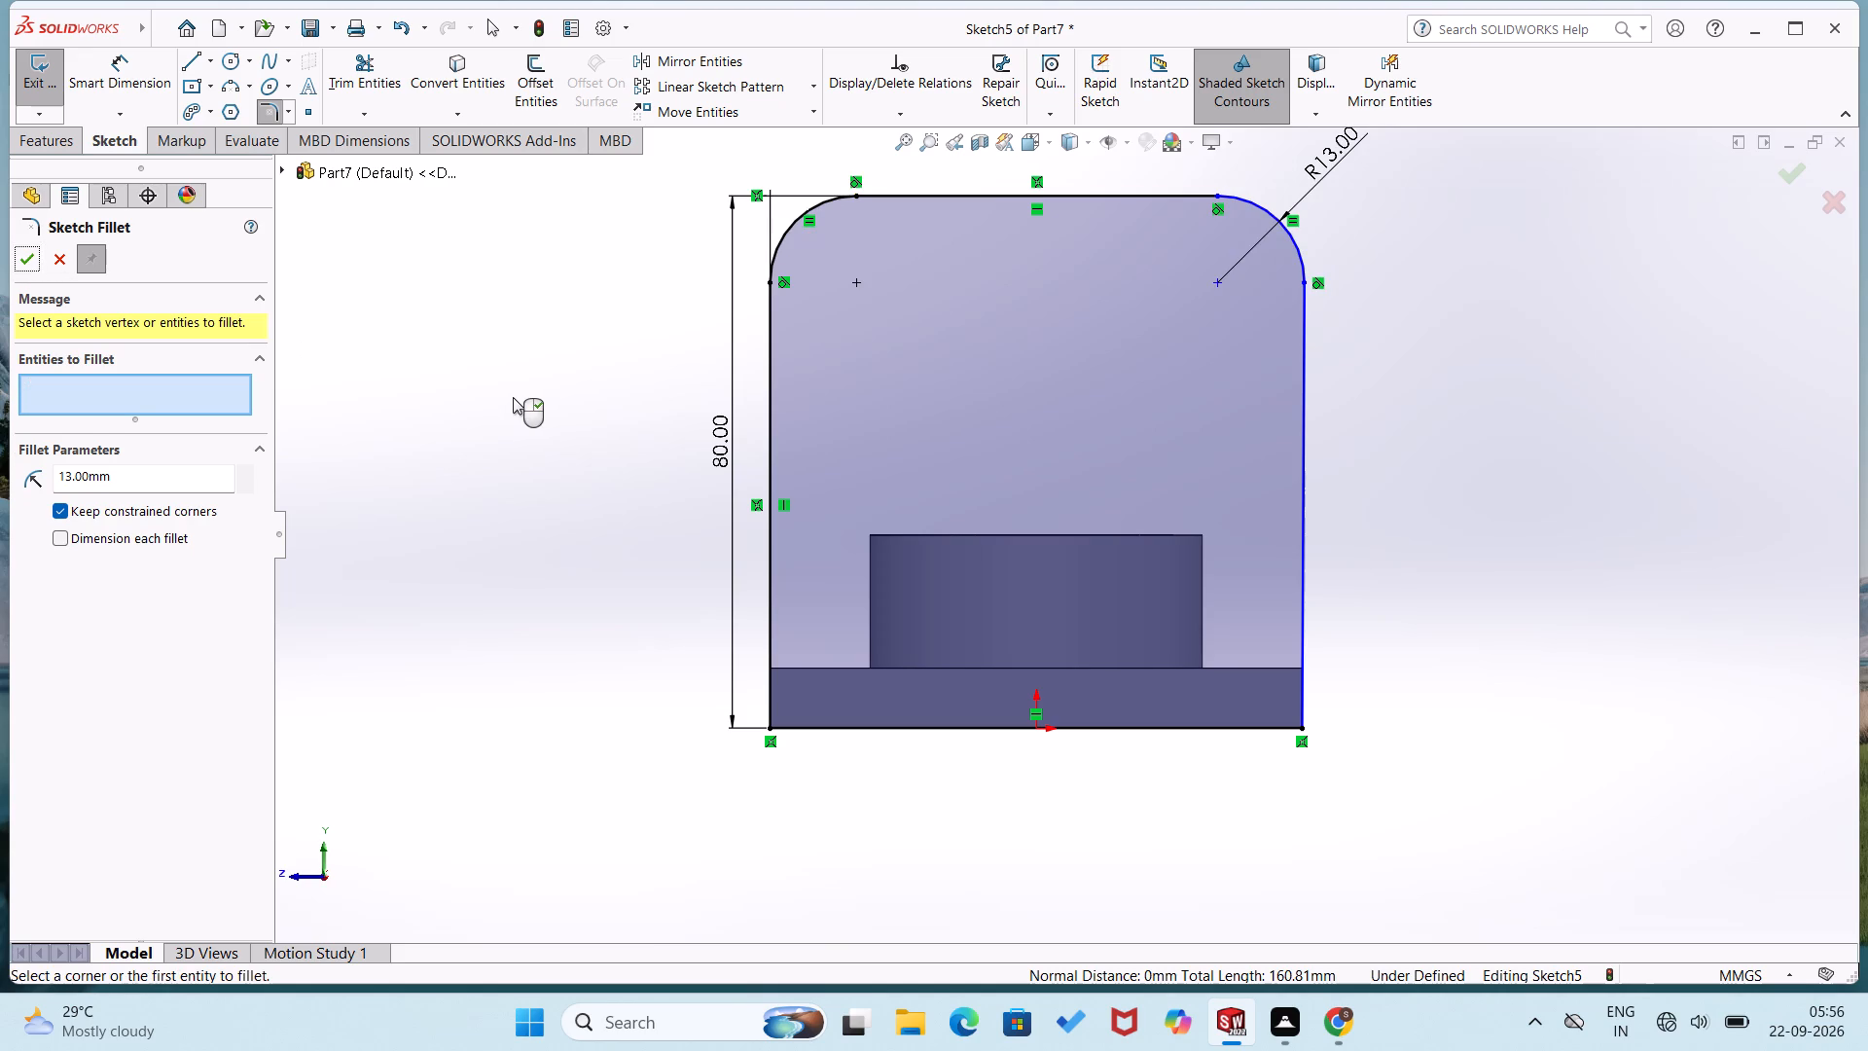
pyautogui.click(513, 397)
pyautogui.scroll(1, 664, 395)
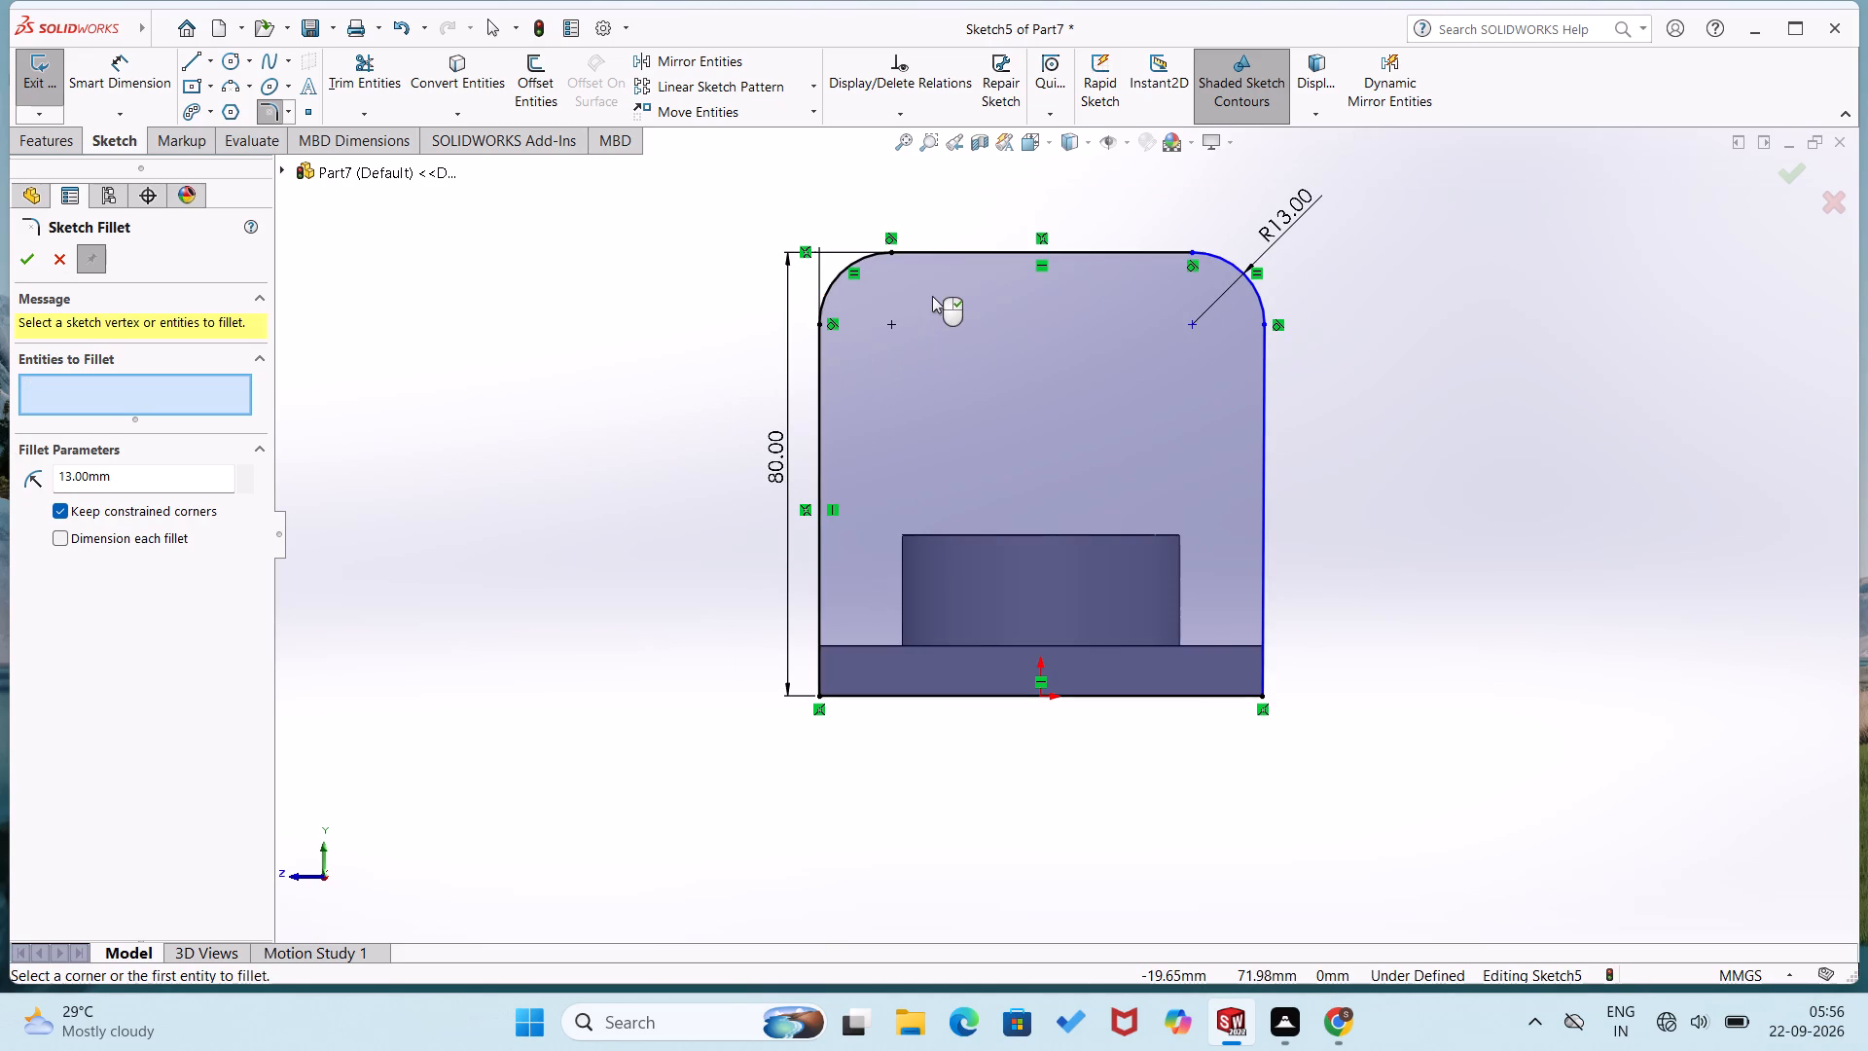
pyautogui.moveTo(571, 403); pyautogui.dragTo(643, 199, button='right')
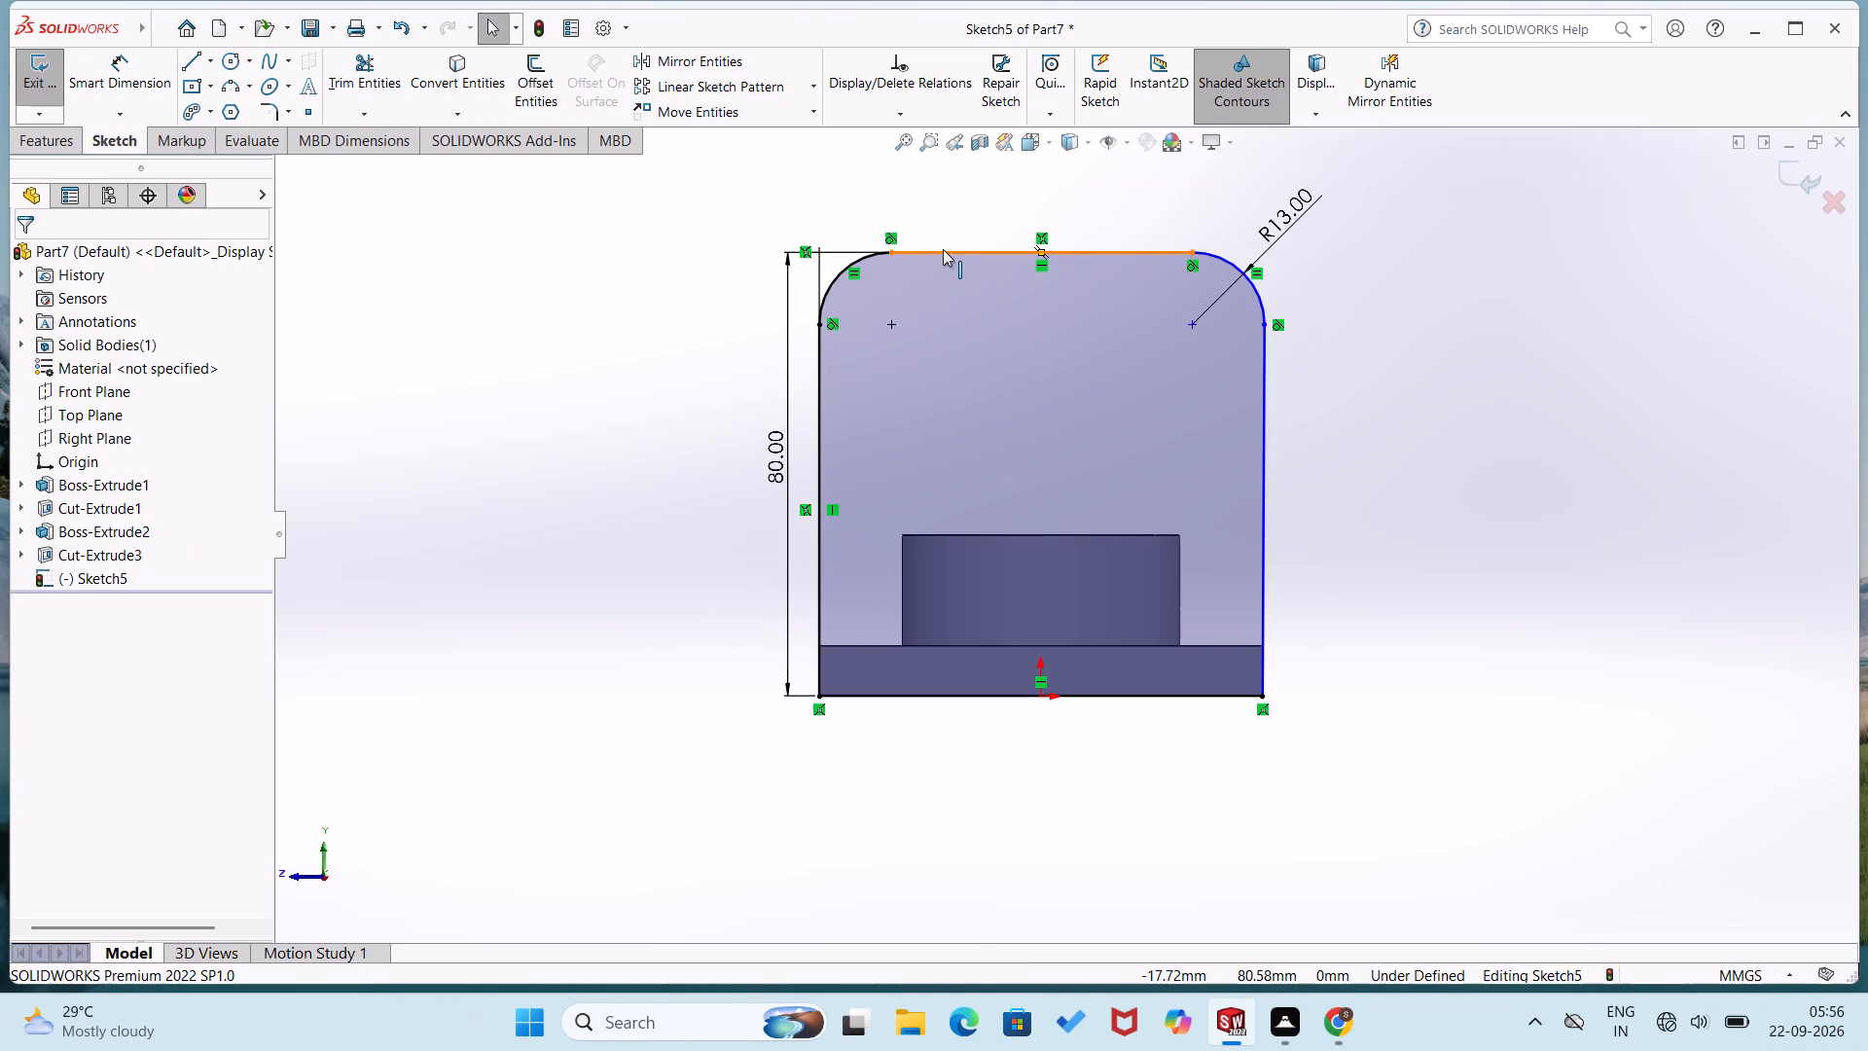
# Dimension the straight top edge between the two rounded corners as 60 mm.
pyautogui.moveTo(694, 419); pyautogui.dragTo(736, 204, button='right')
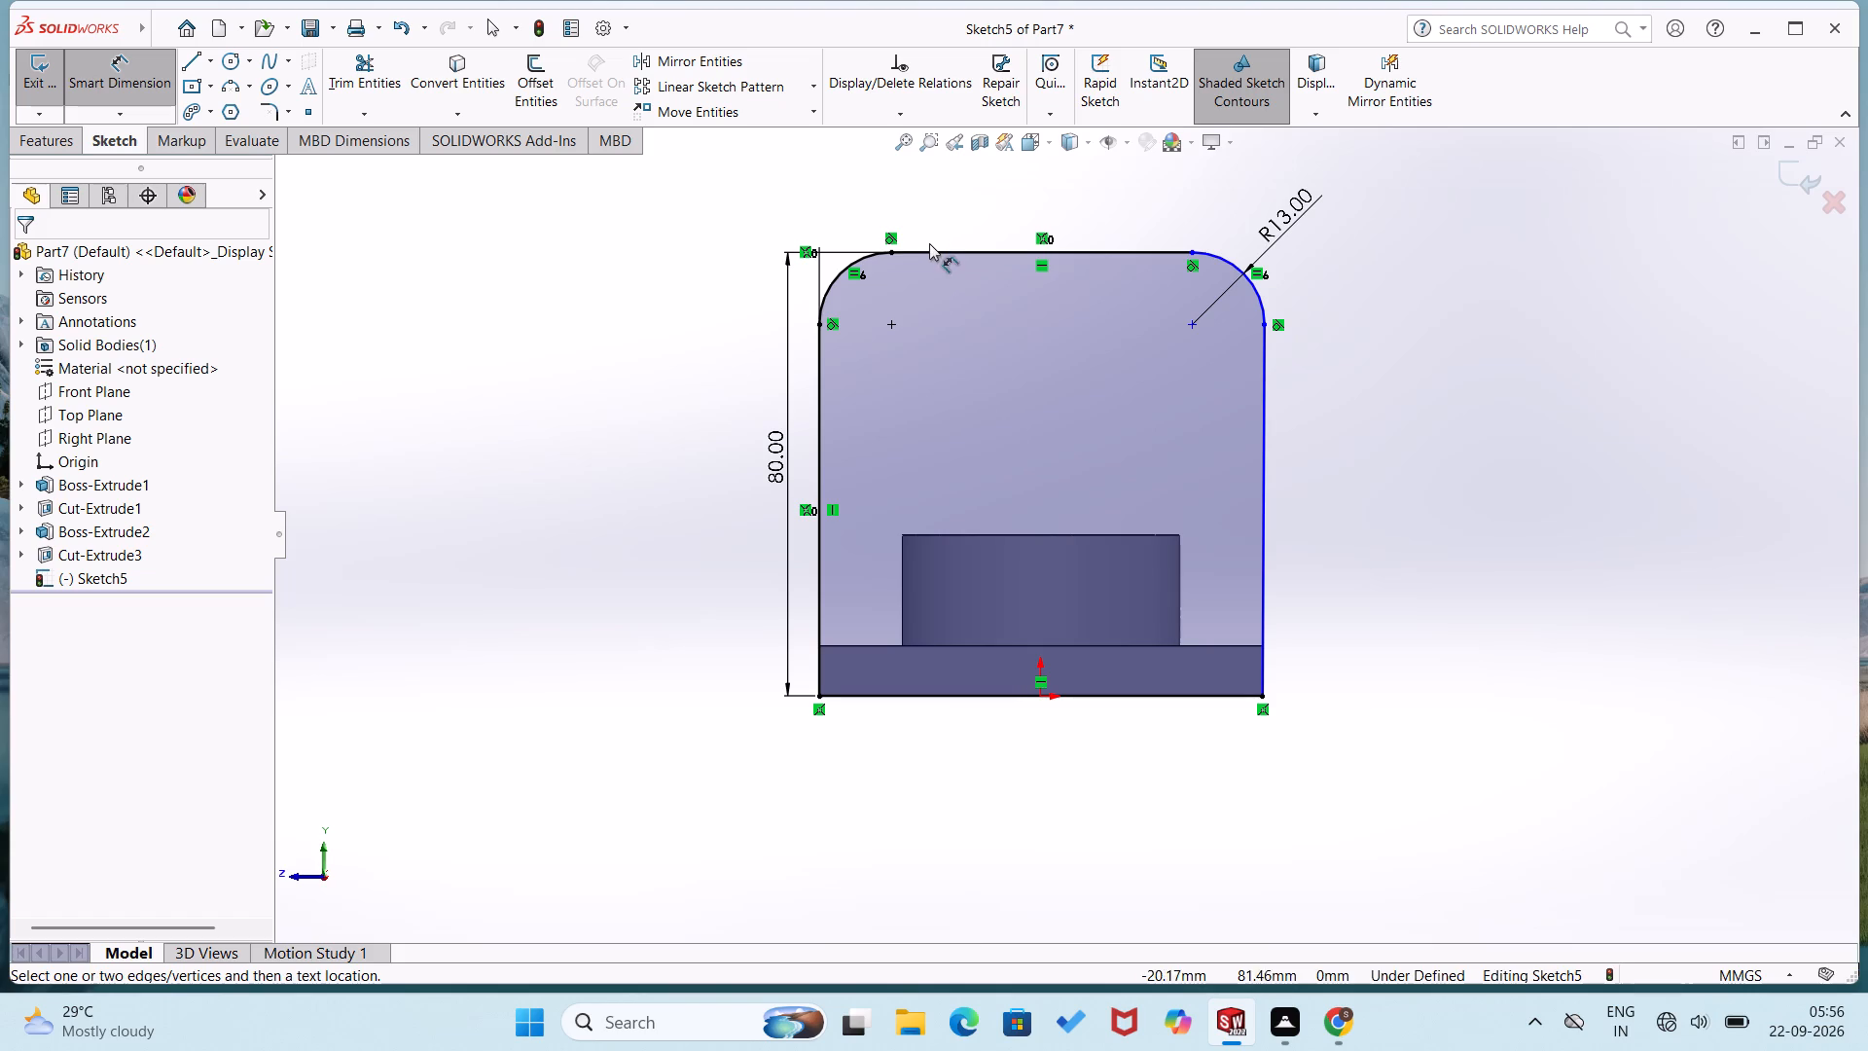
pyautogui.click(939, 250)
pyautogui.click(952, 225)
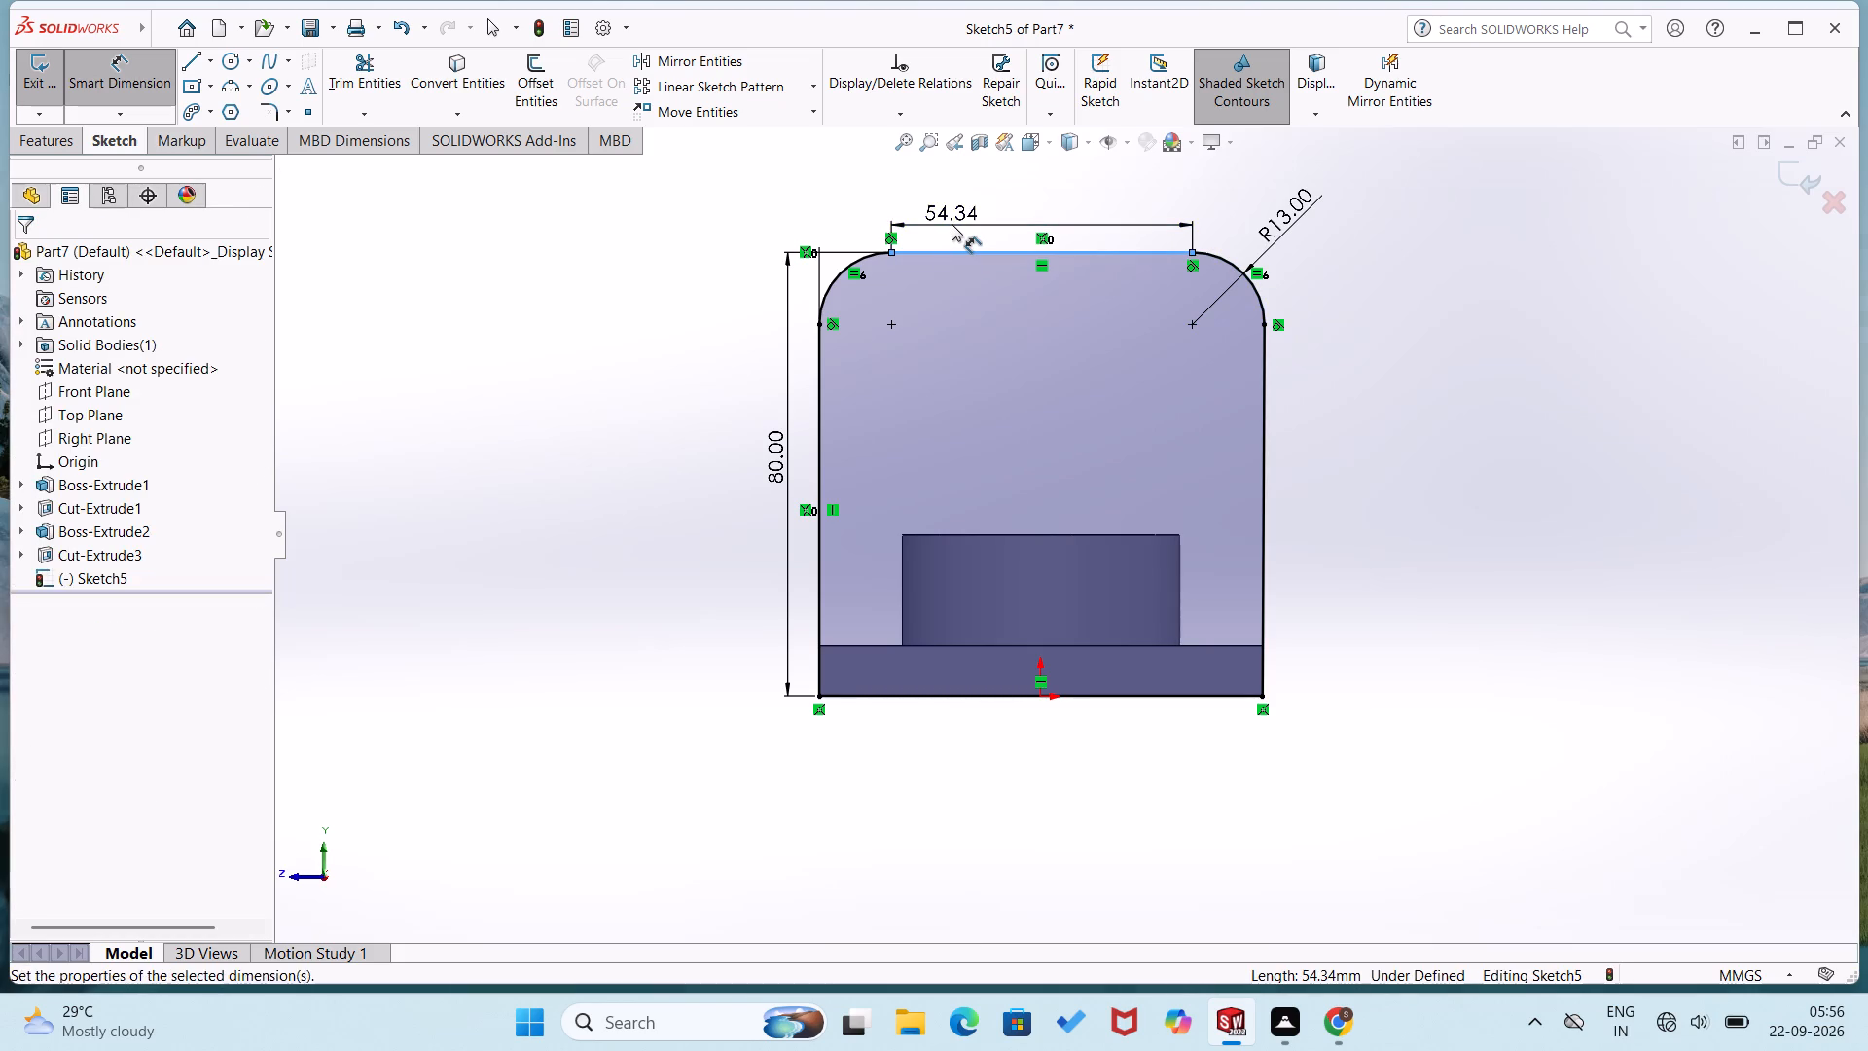
pyautogui.write('60')
pyautogui.press('Return')
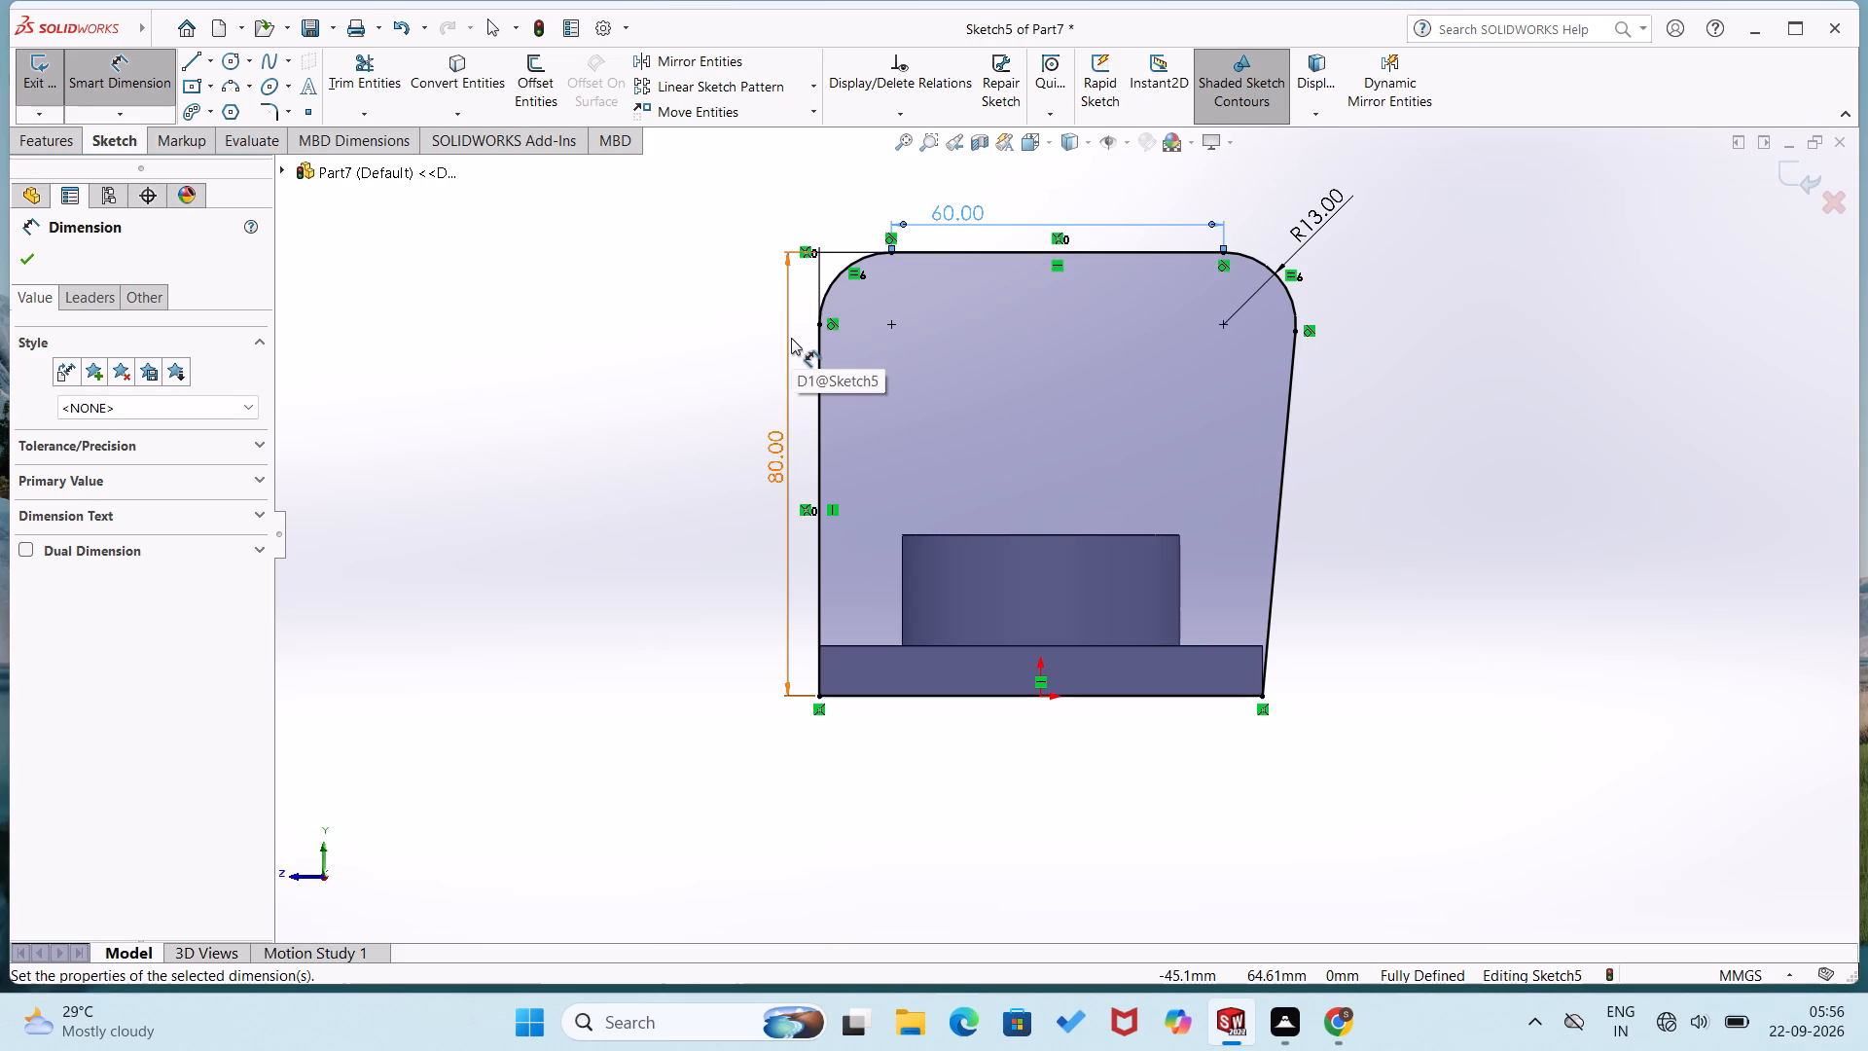
# Check the outline's shape from an angle and undo the 60 mm value of the top edge's dimension.
pyautogui.click(986, 694)
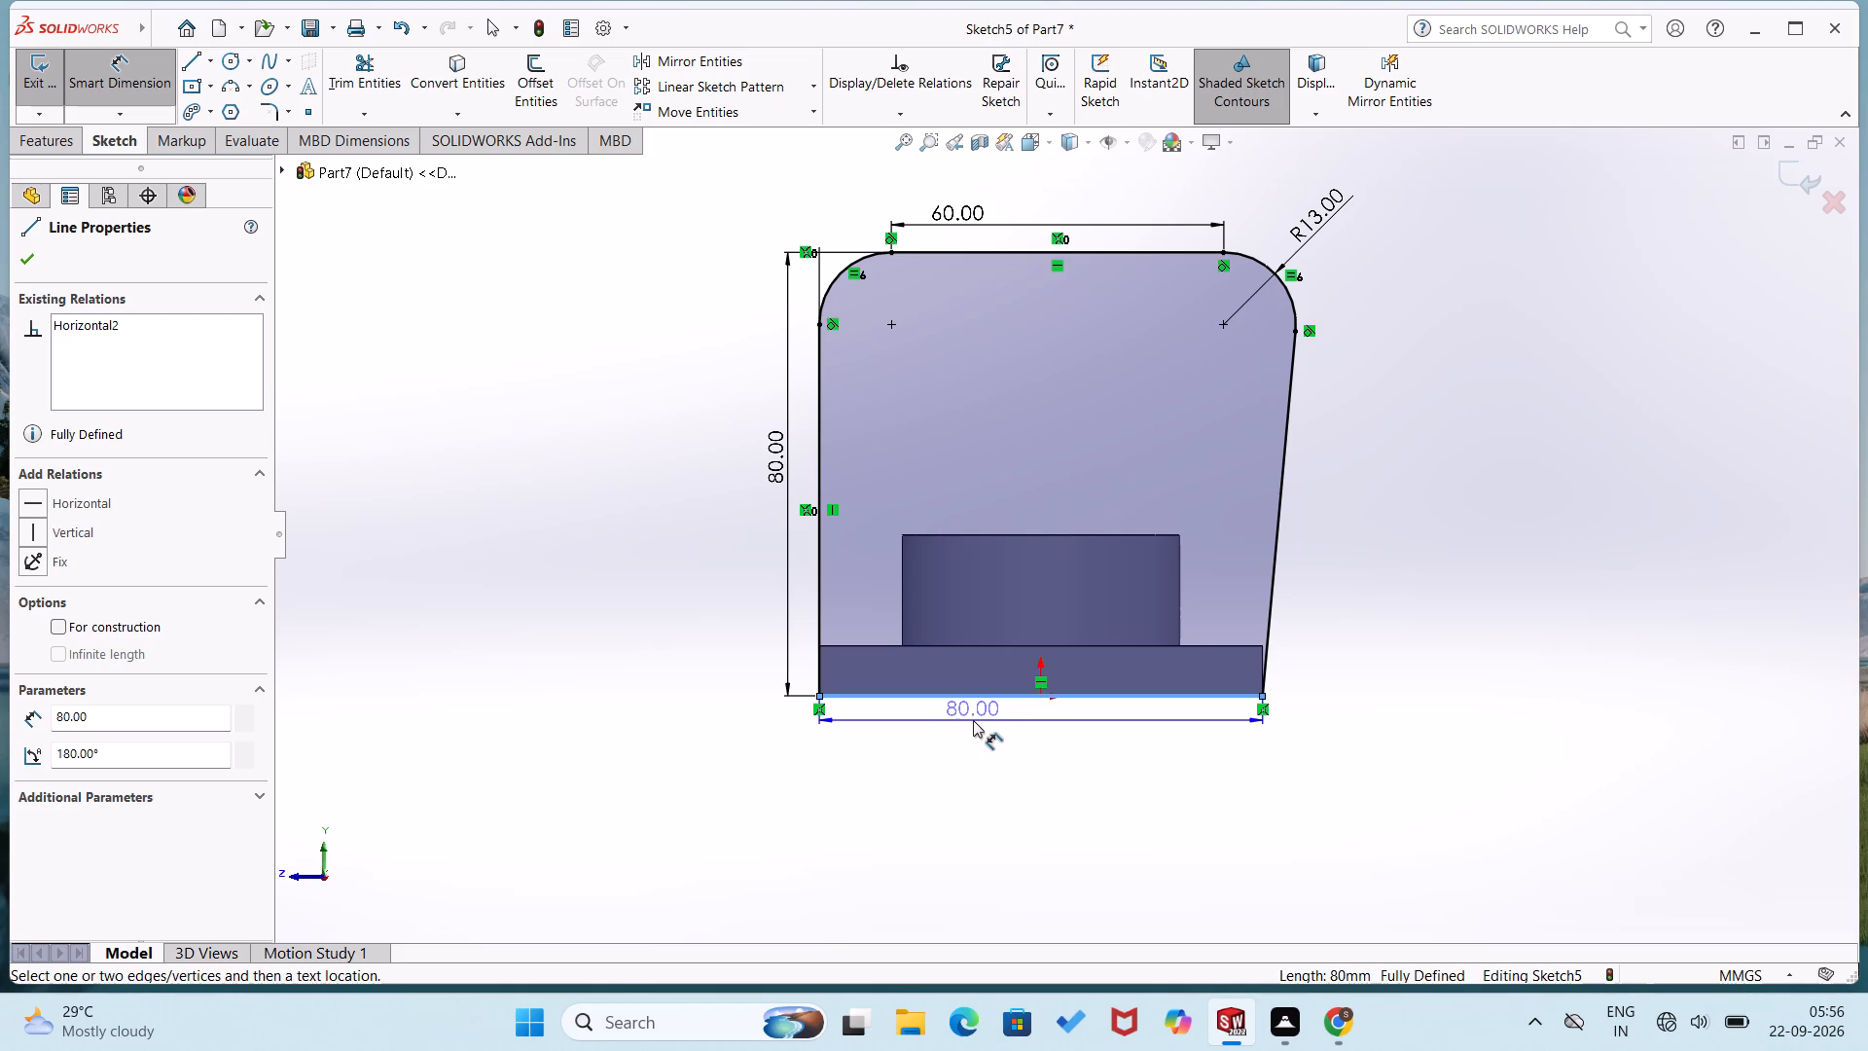
pyautogui.moveTo(765, 710); pyautogui.dragTo(861, 880, button='middle')
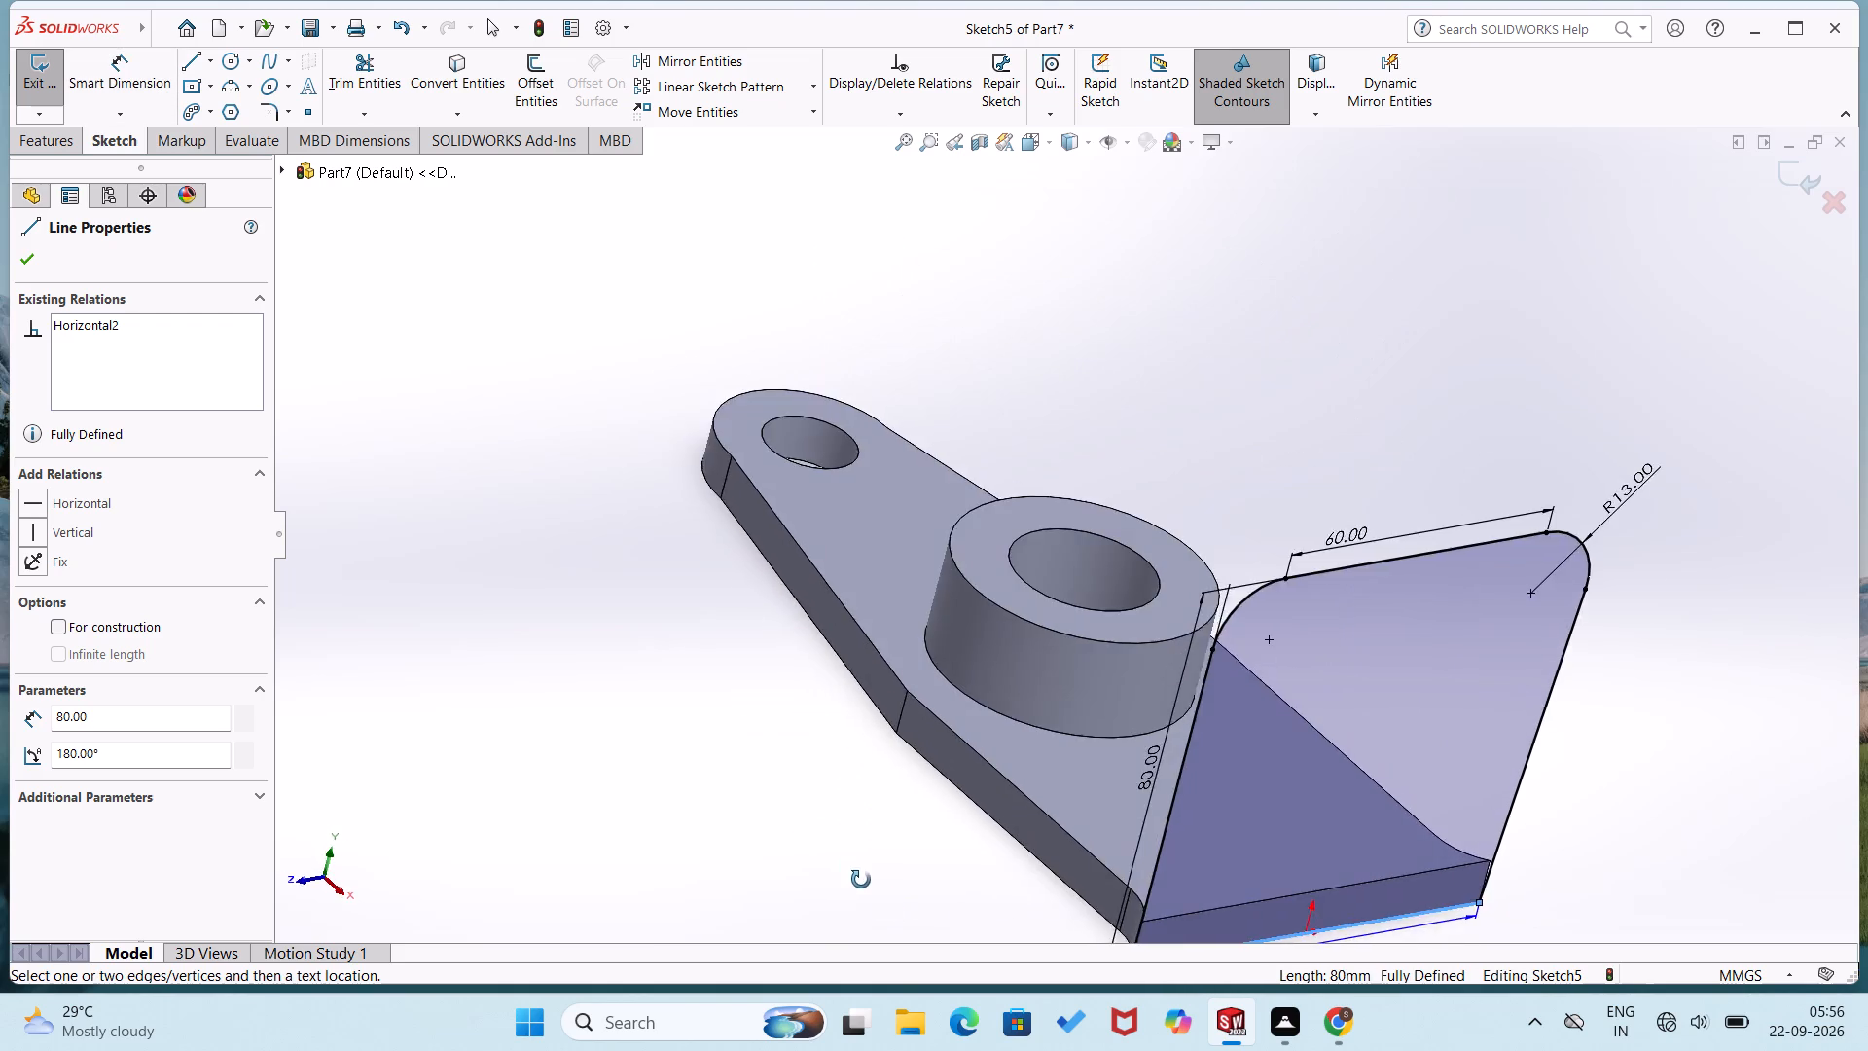
pyautogui.moveTo(861, 880); pyautogui.dragTo(850, 844, button='middle')
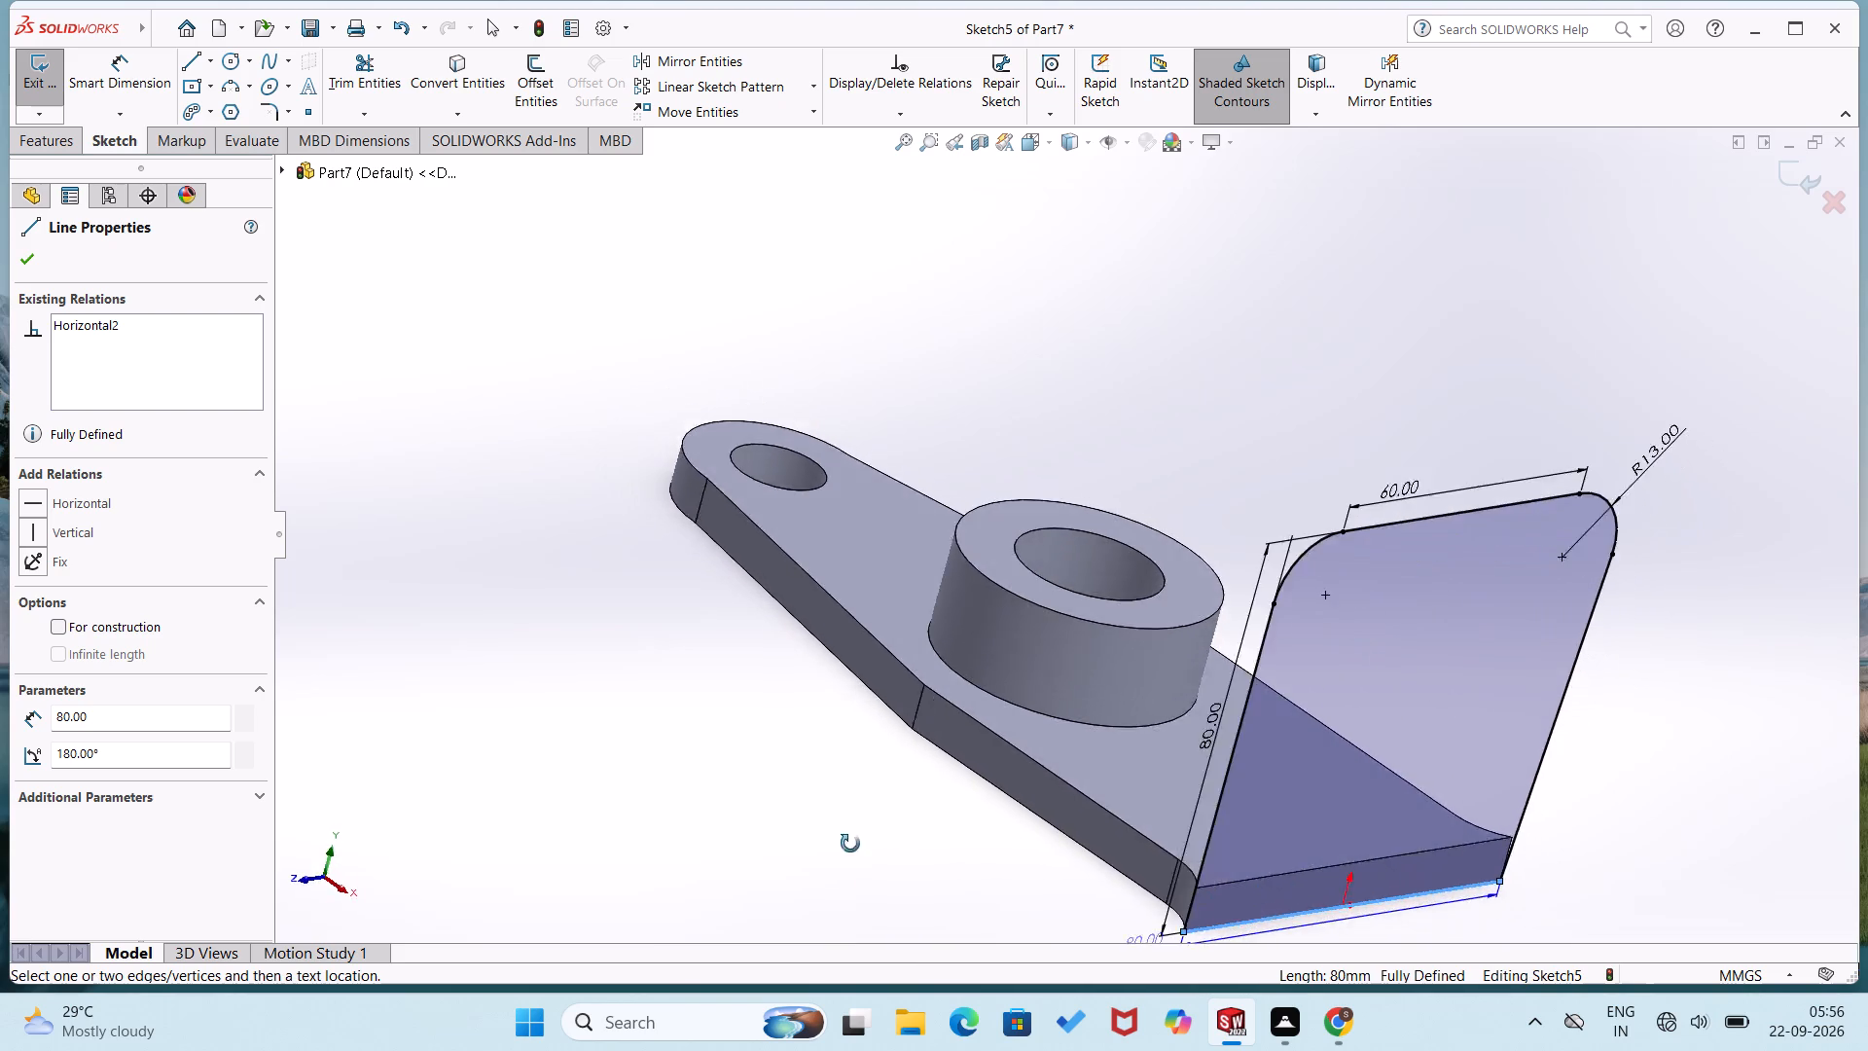
pyautogui.moveTo(850, 844); pyautogui.dragTo(818, 767, button='middle')
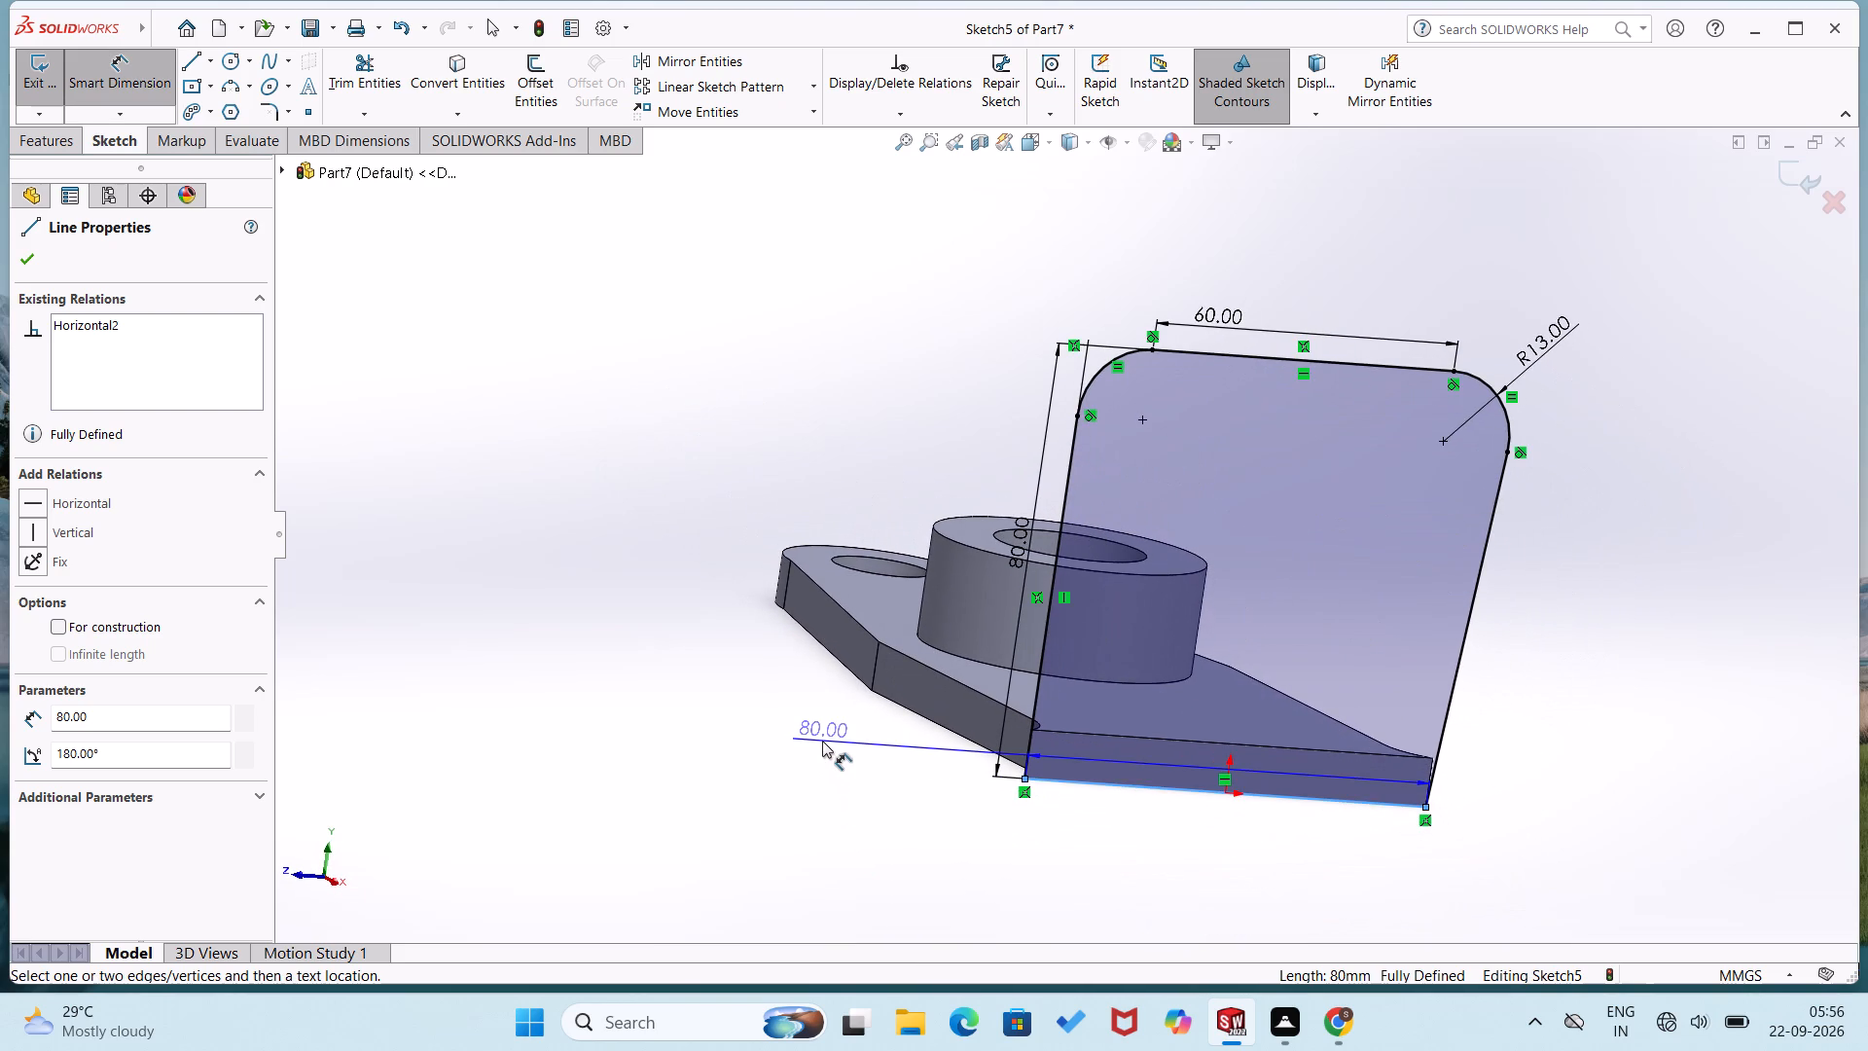
pyautogui.hotkey('ctrl', 'z')
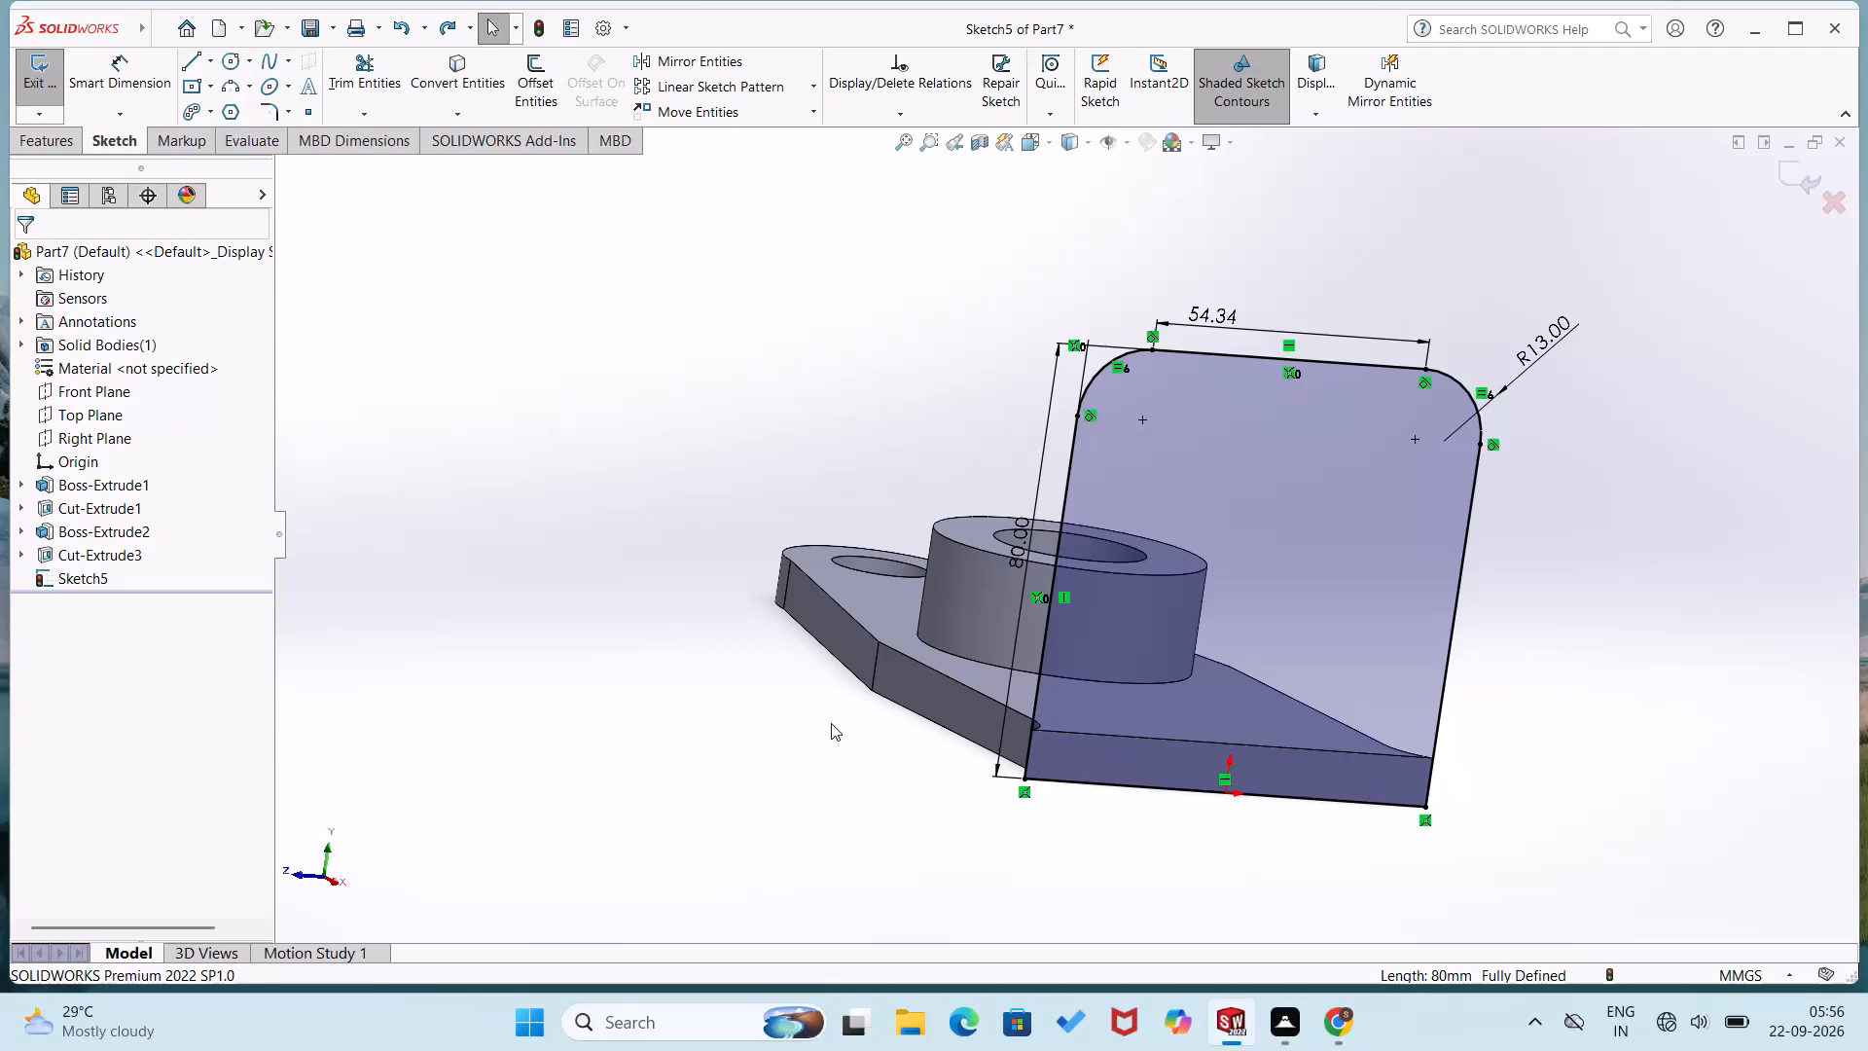
# Extrude the rounded rectangle outline as a blind 18 mm end wall, reversed toward the boss and merged with the plate.
pyautogui.moveTo(831, 723); pyautogui.dragTo(772, 707, button='middle')
pyautogui.click(739, 695)
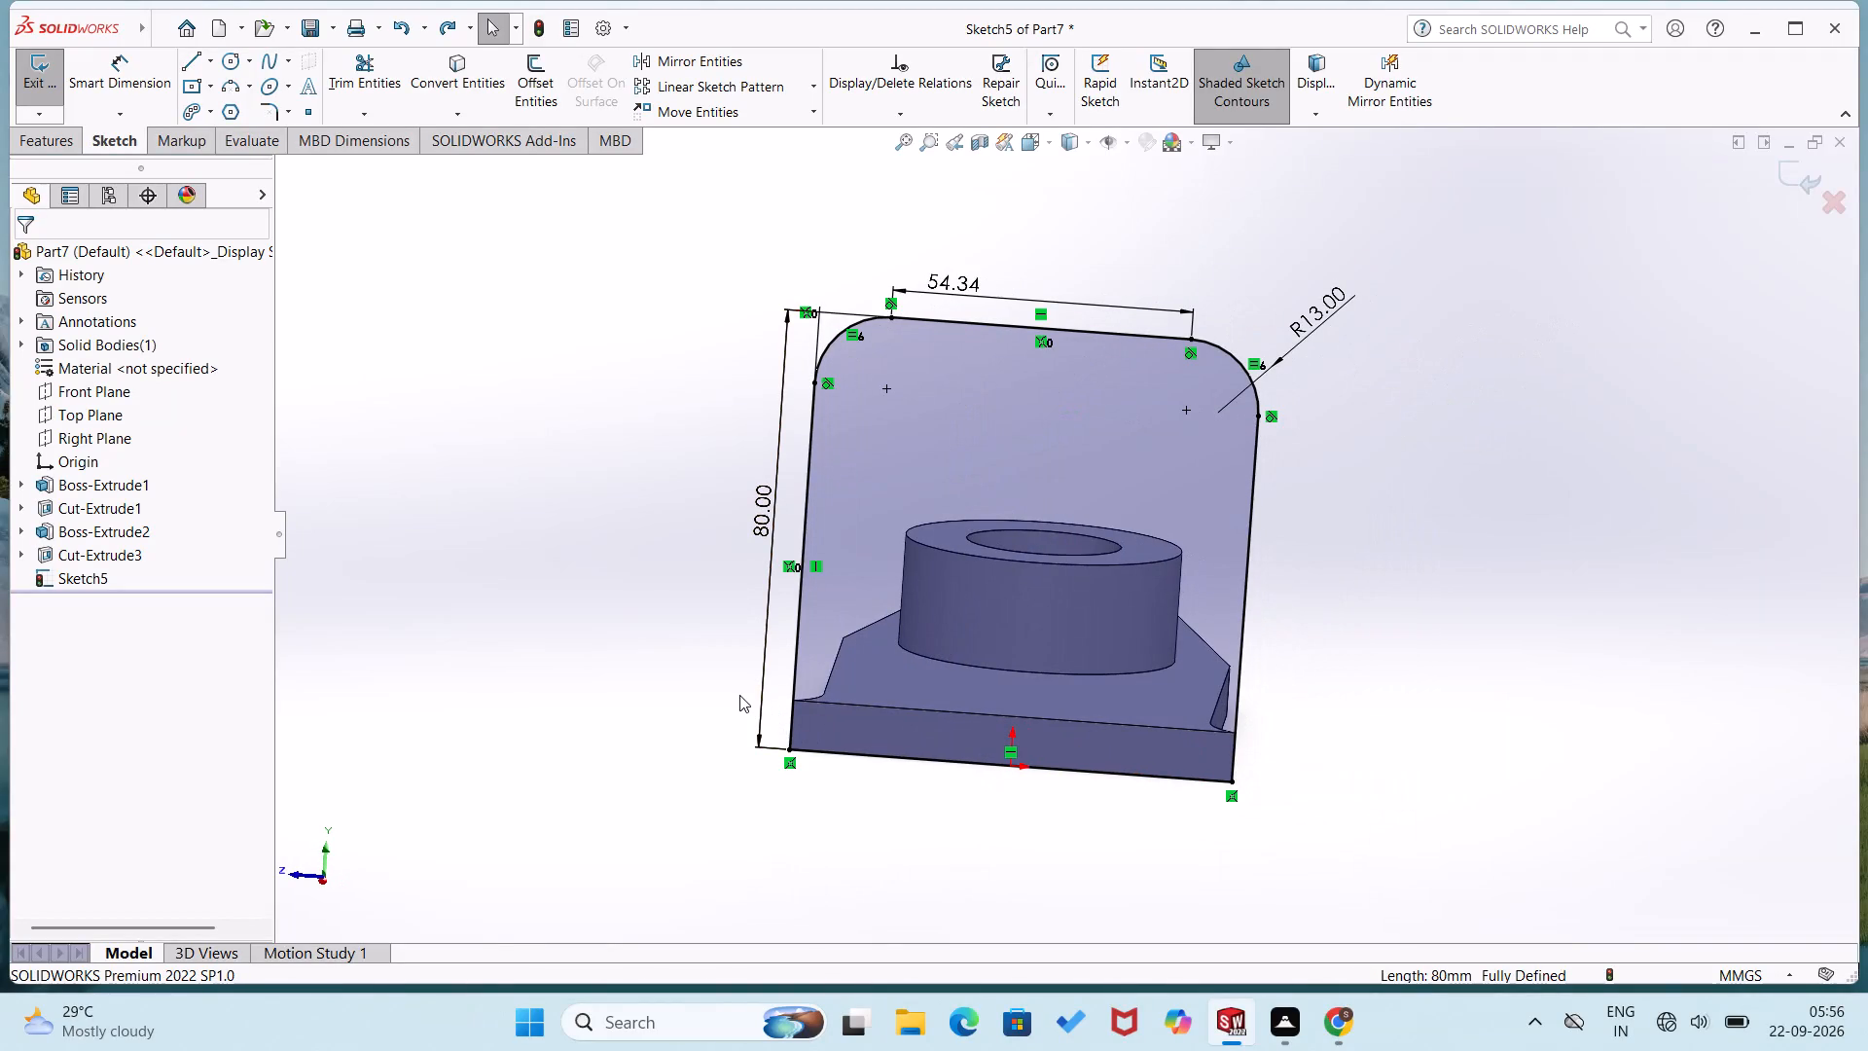
pyautogui.click(41, 133)
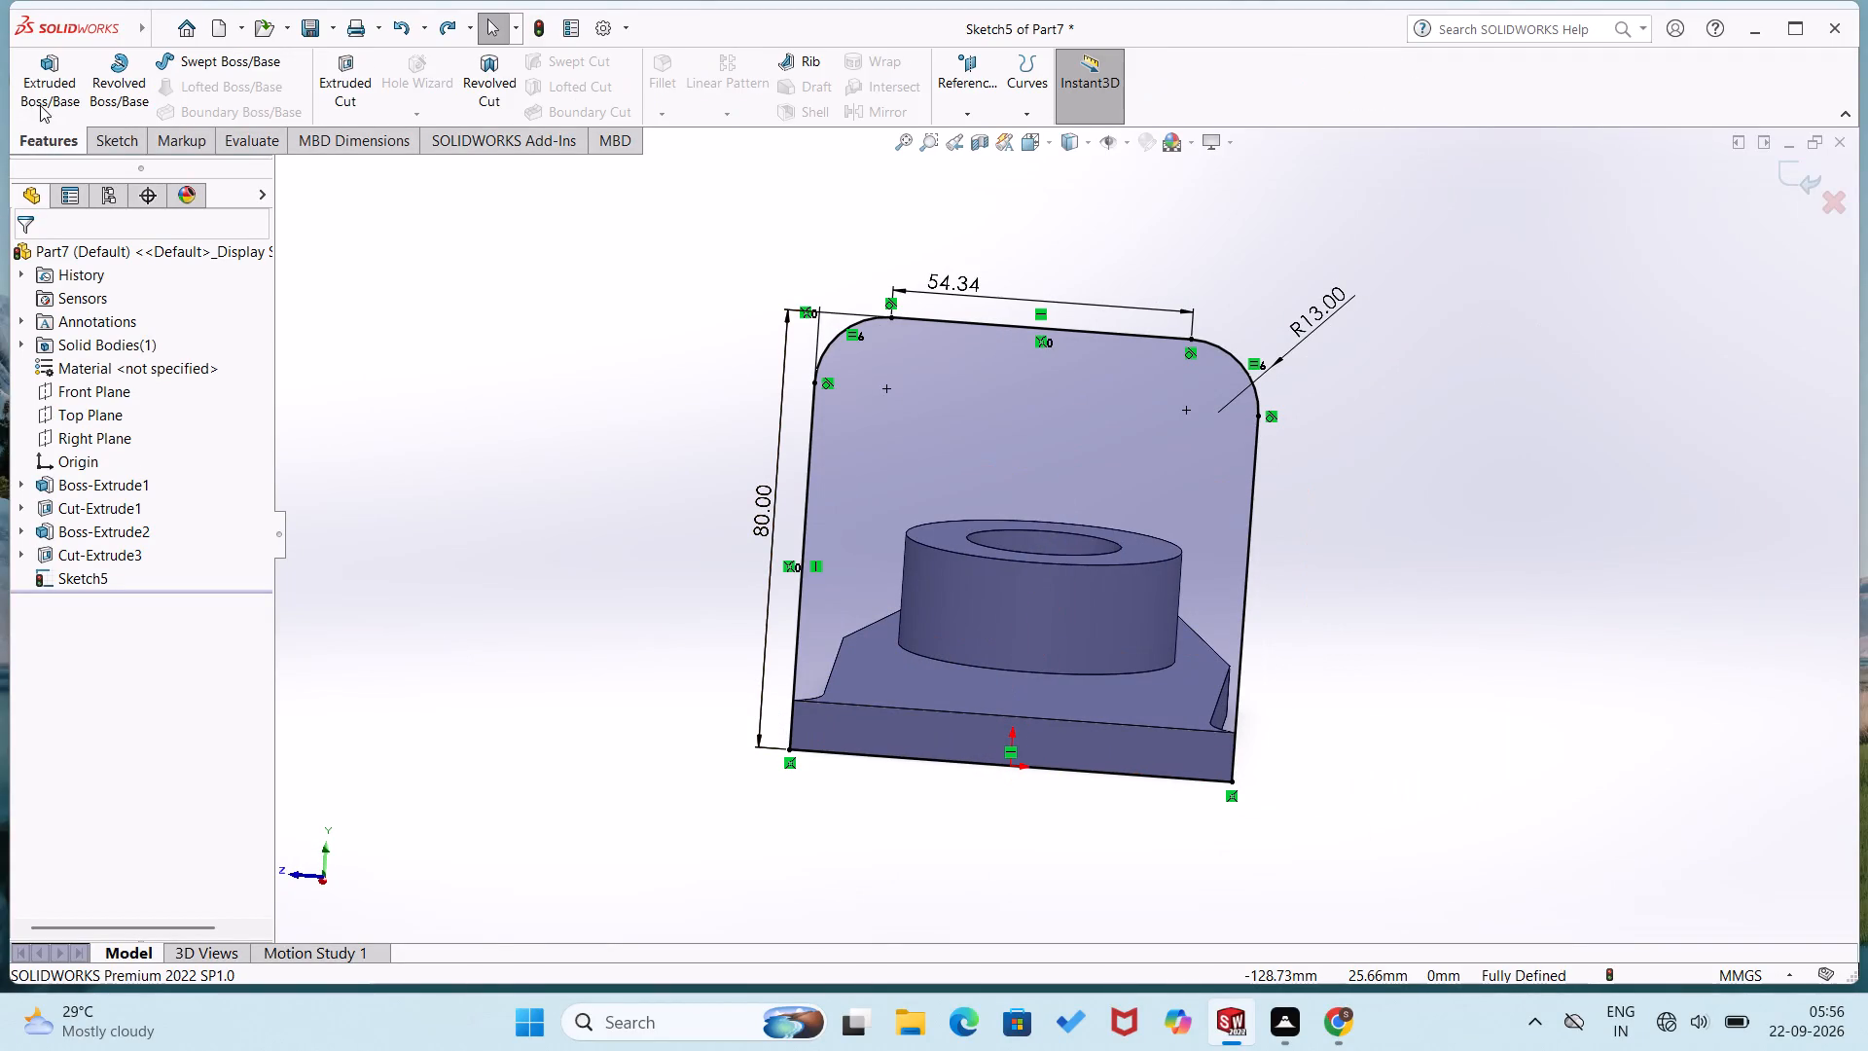
pyautogui.click(40, 96)
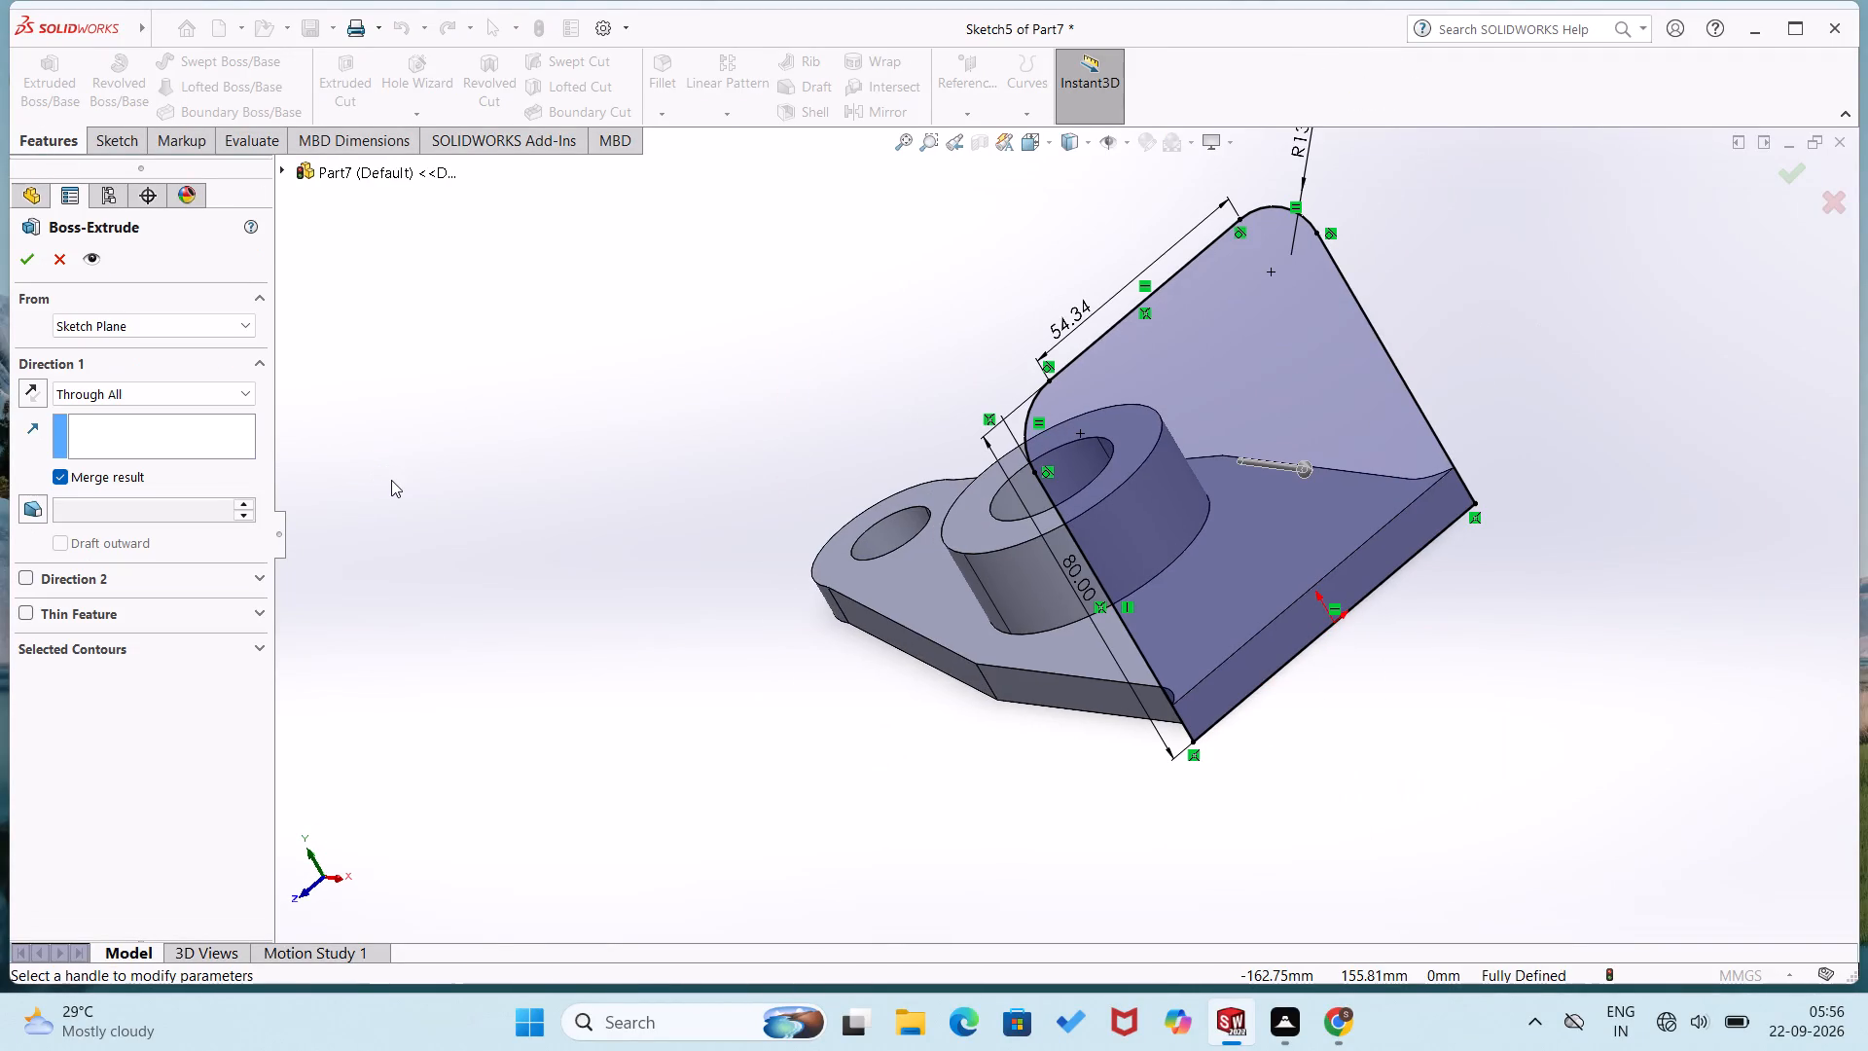
pyautogui.moveTo(381, 475); pyautogui.dragTo(530, 508, button='middle')
pyautogui.scroll(-1, 530, 508)
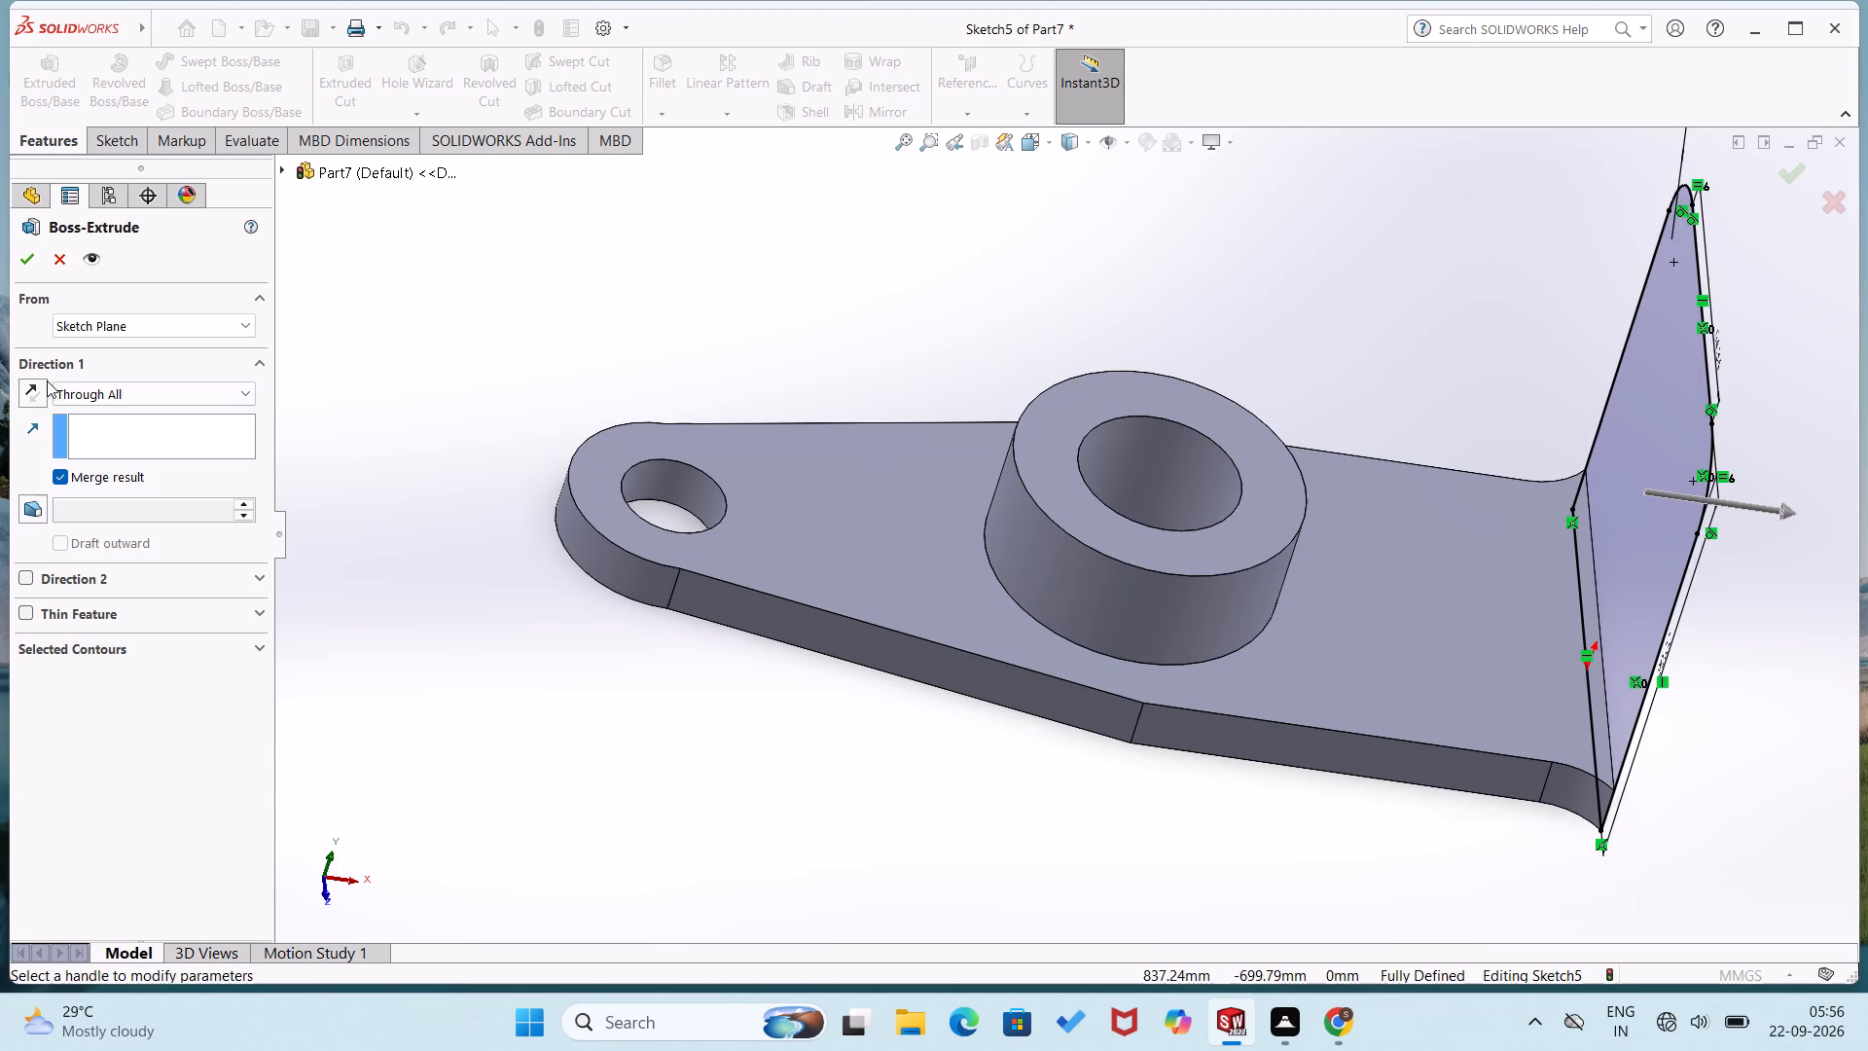
pyautogui.click(250, 391)
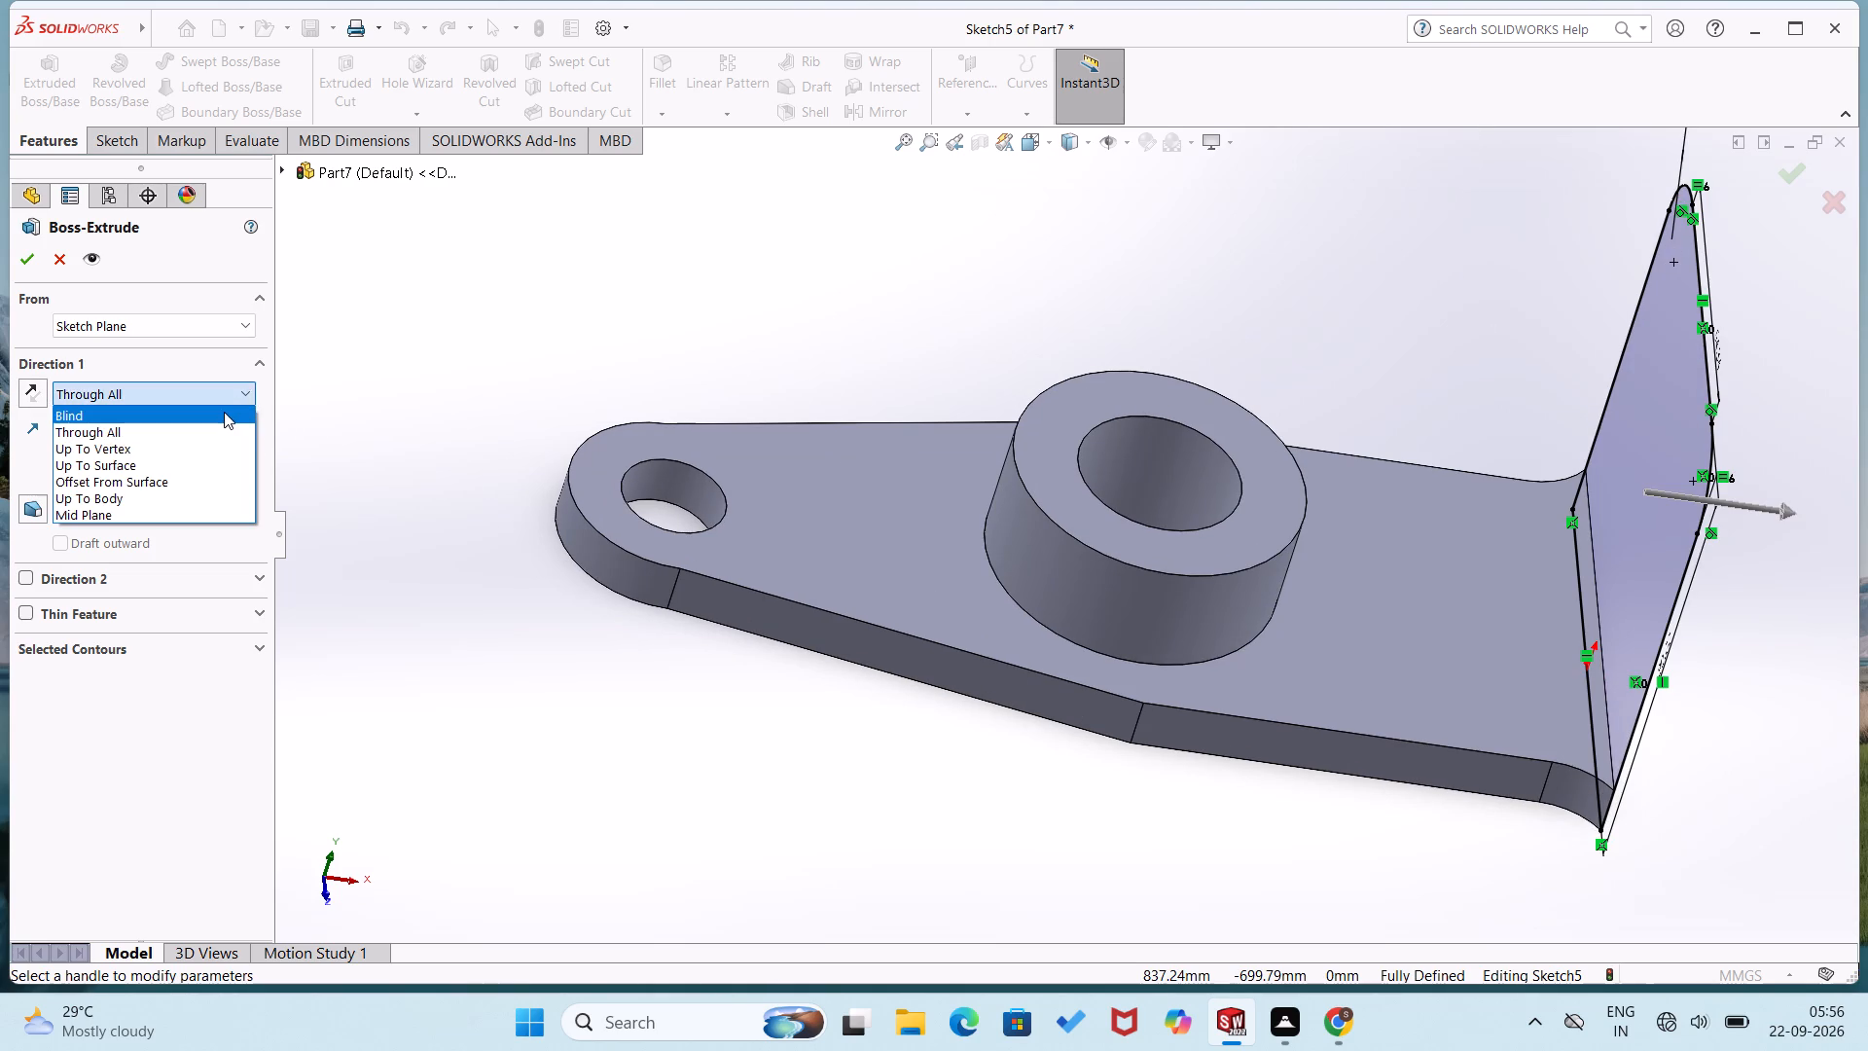
pyautogui.click(224, 412)
pyautogui.click(33, 394)
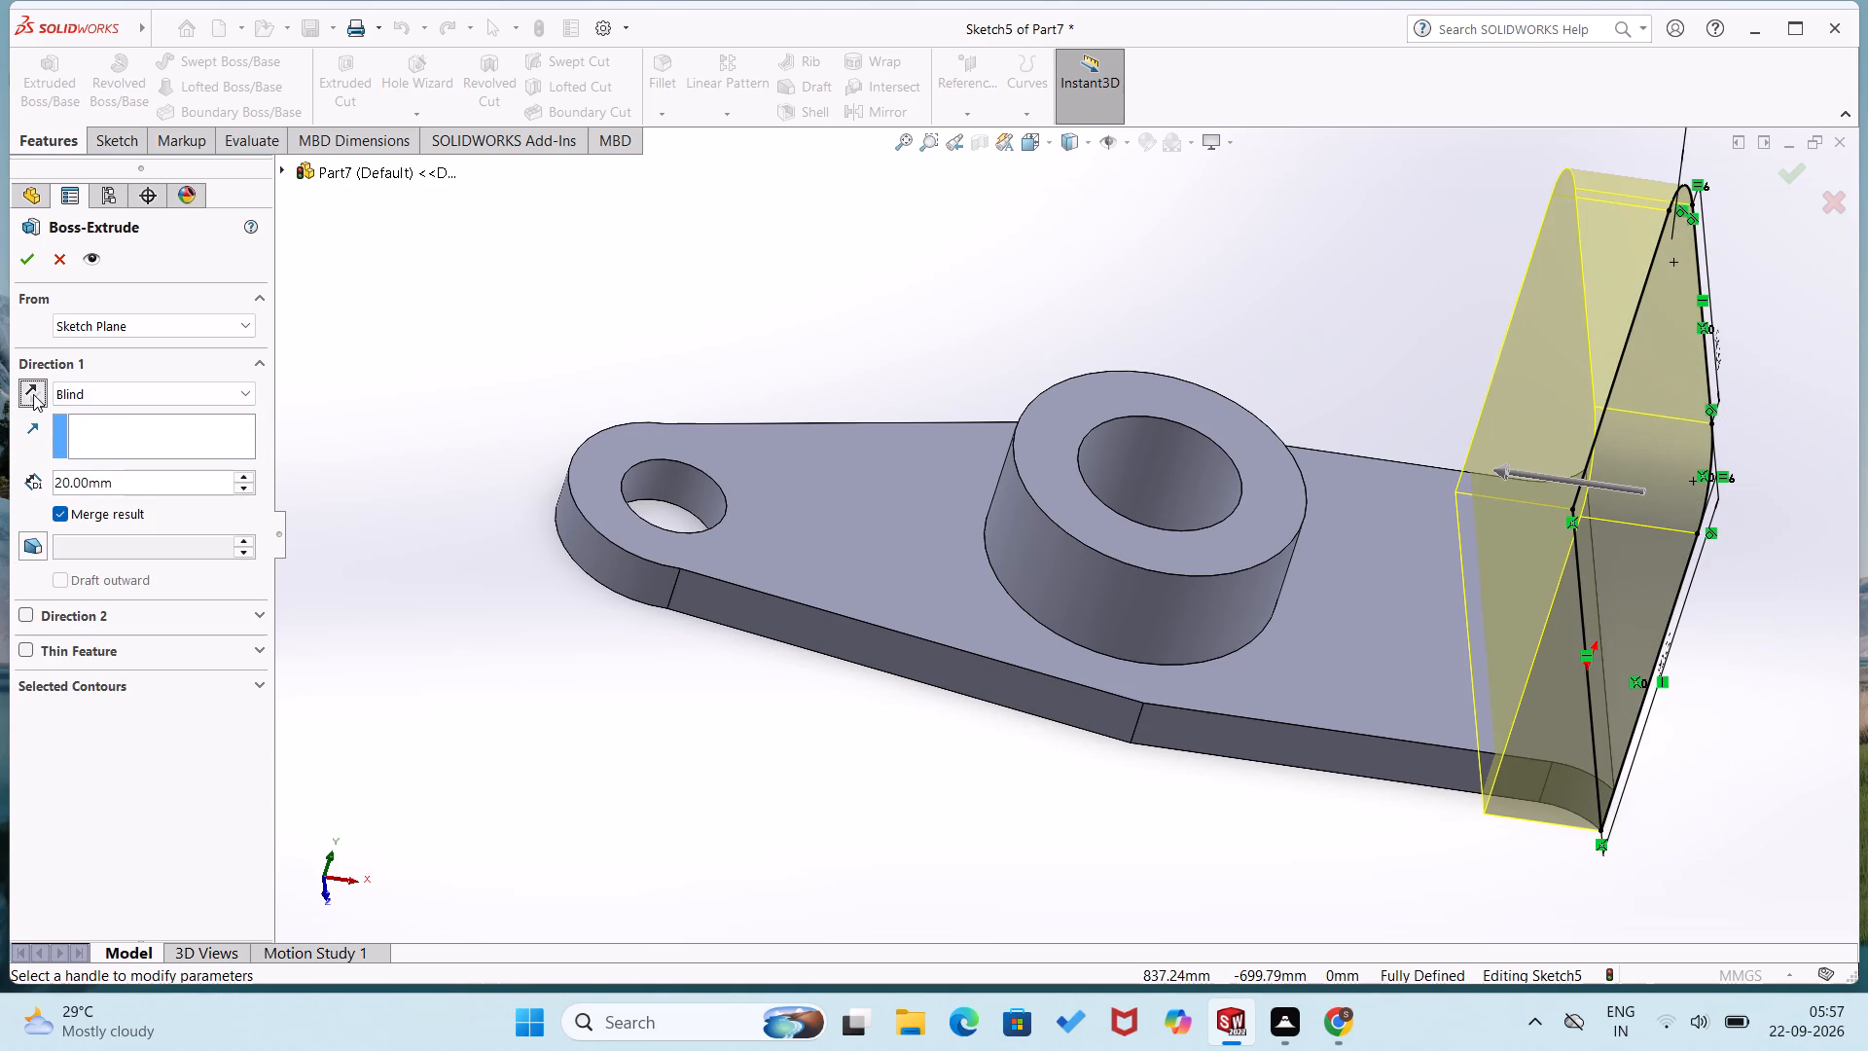
pyautogui.moveTo(132, 486); pyautogui.dragTo(39, 478)
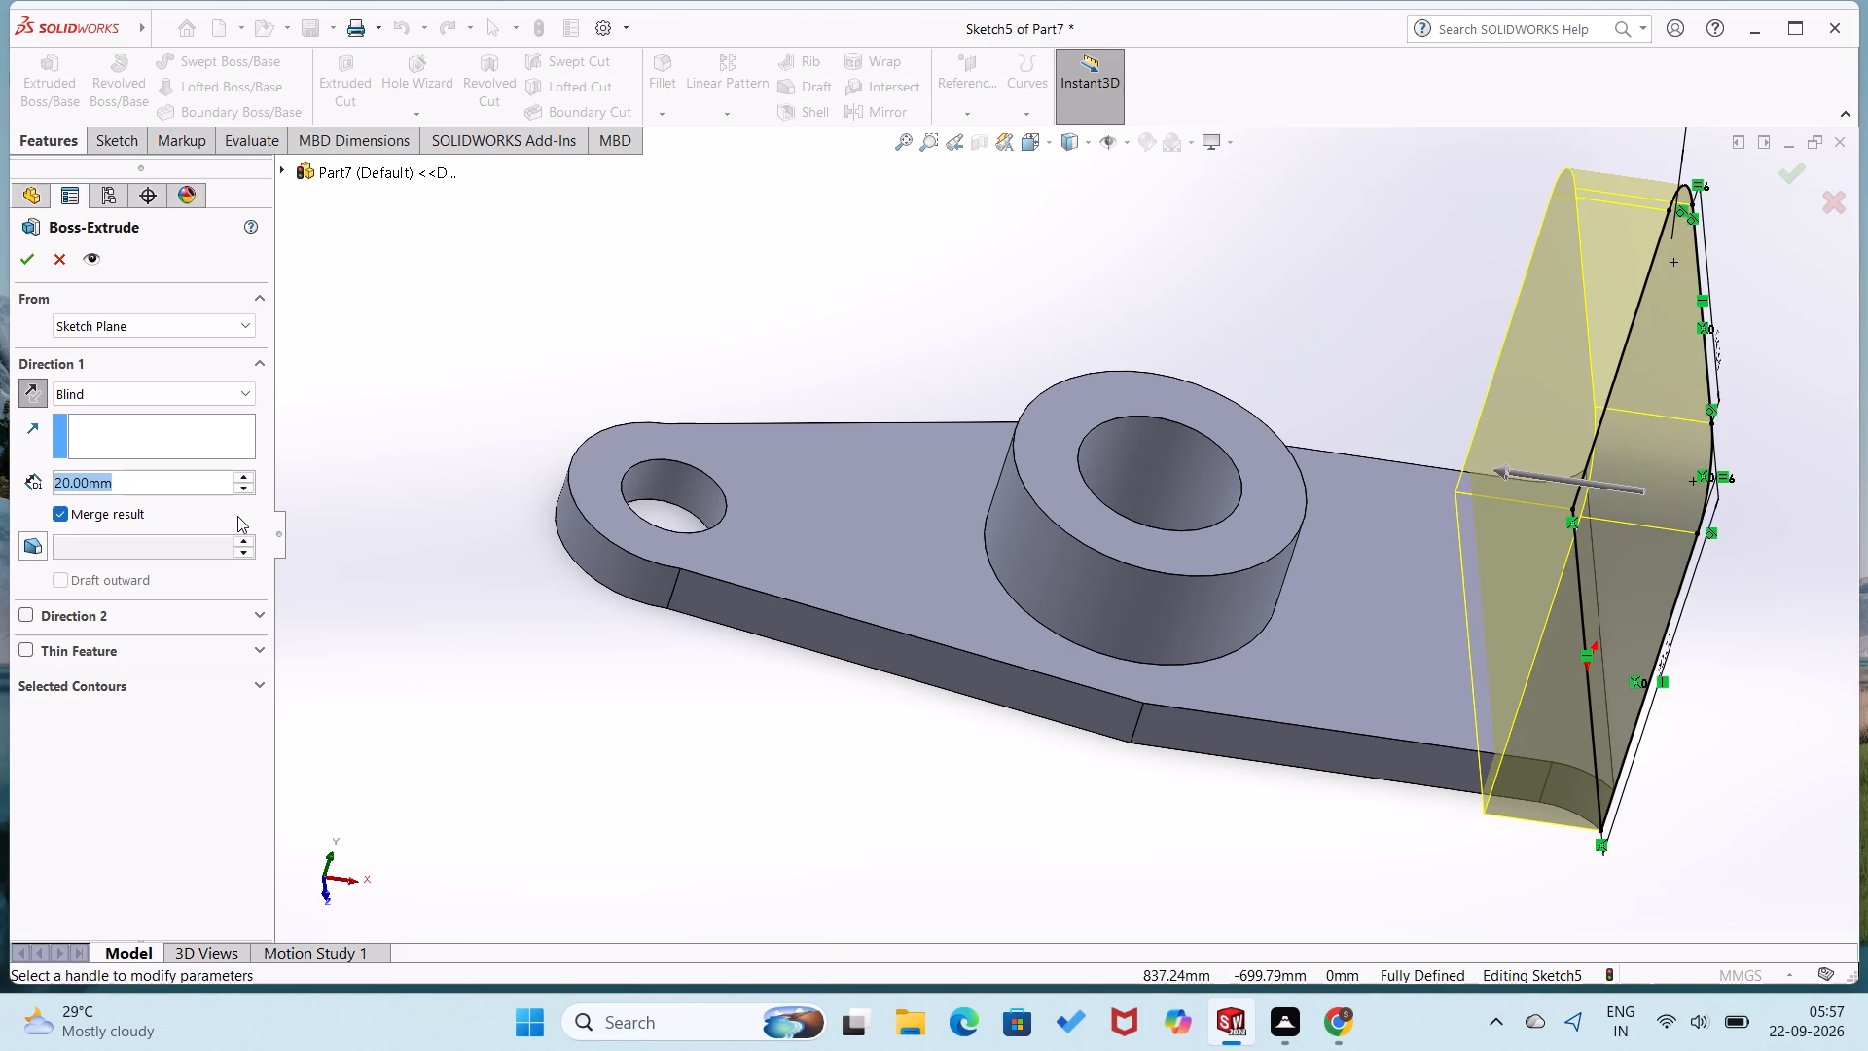
pyautogui.write('18')
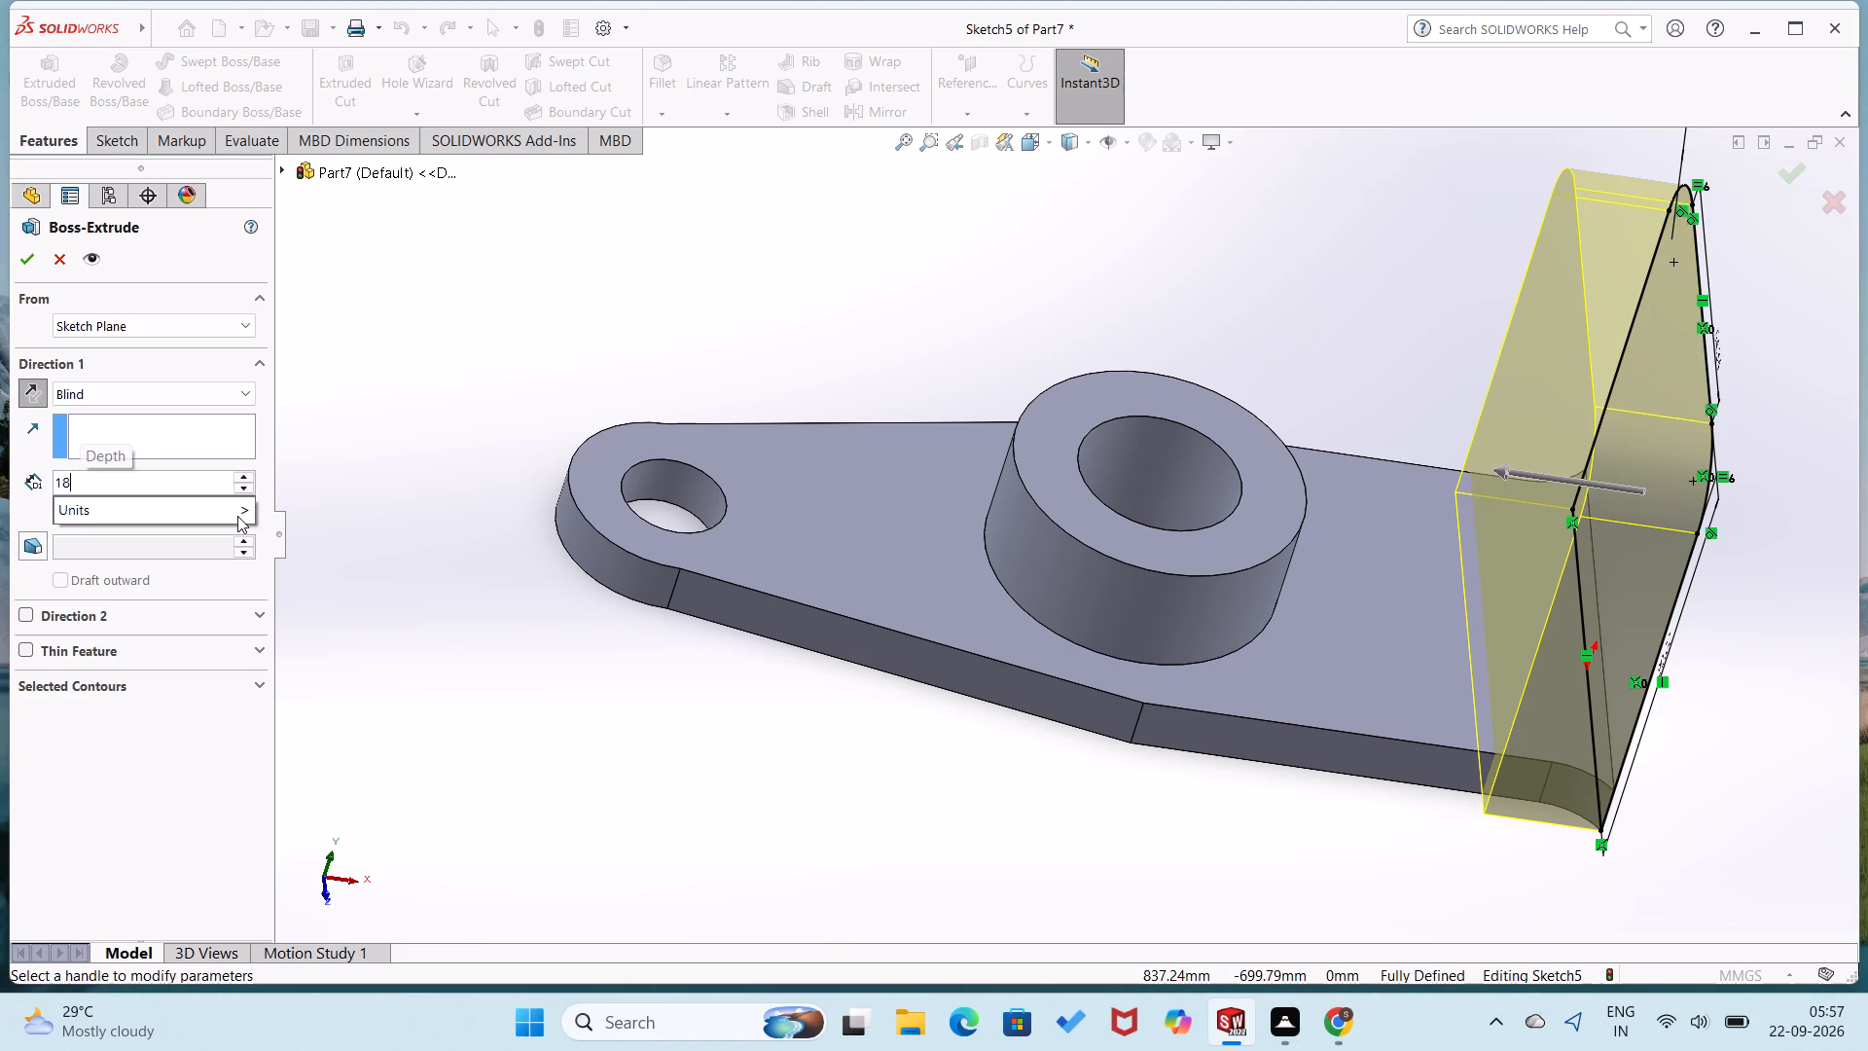
pyautogui.press('Return')
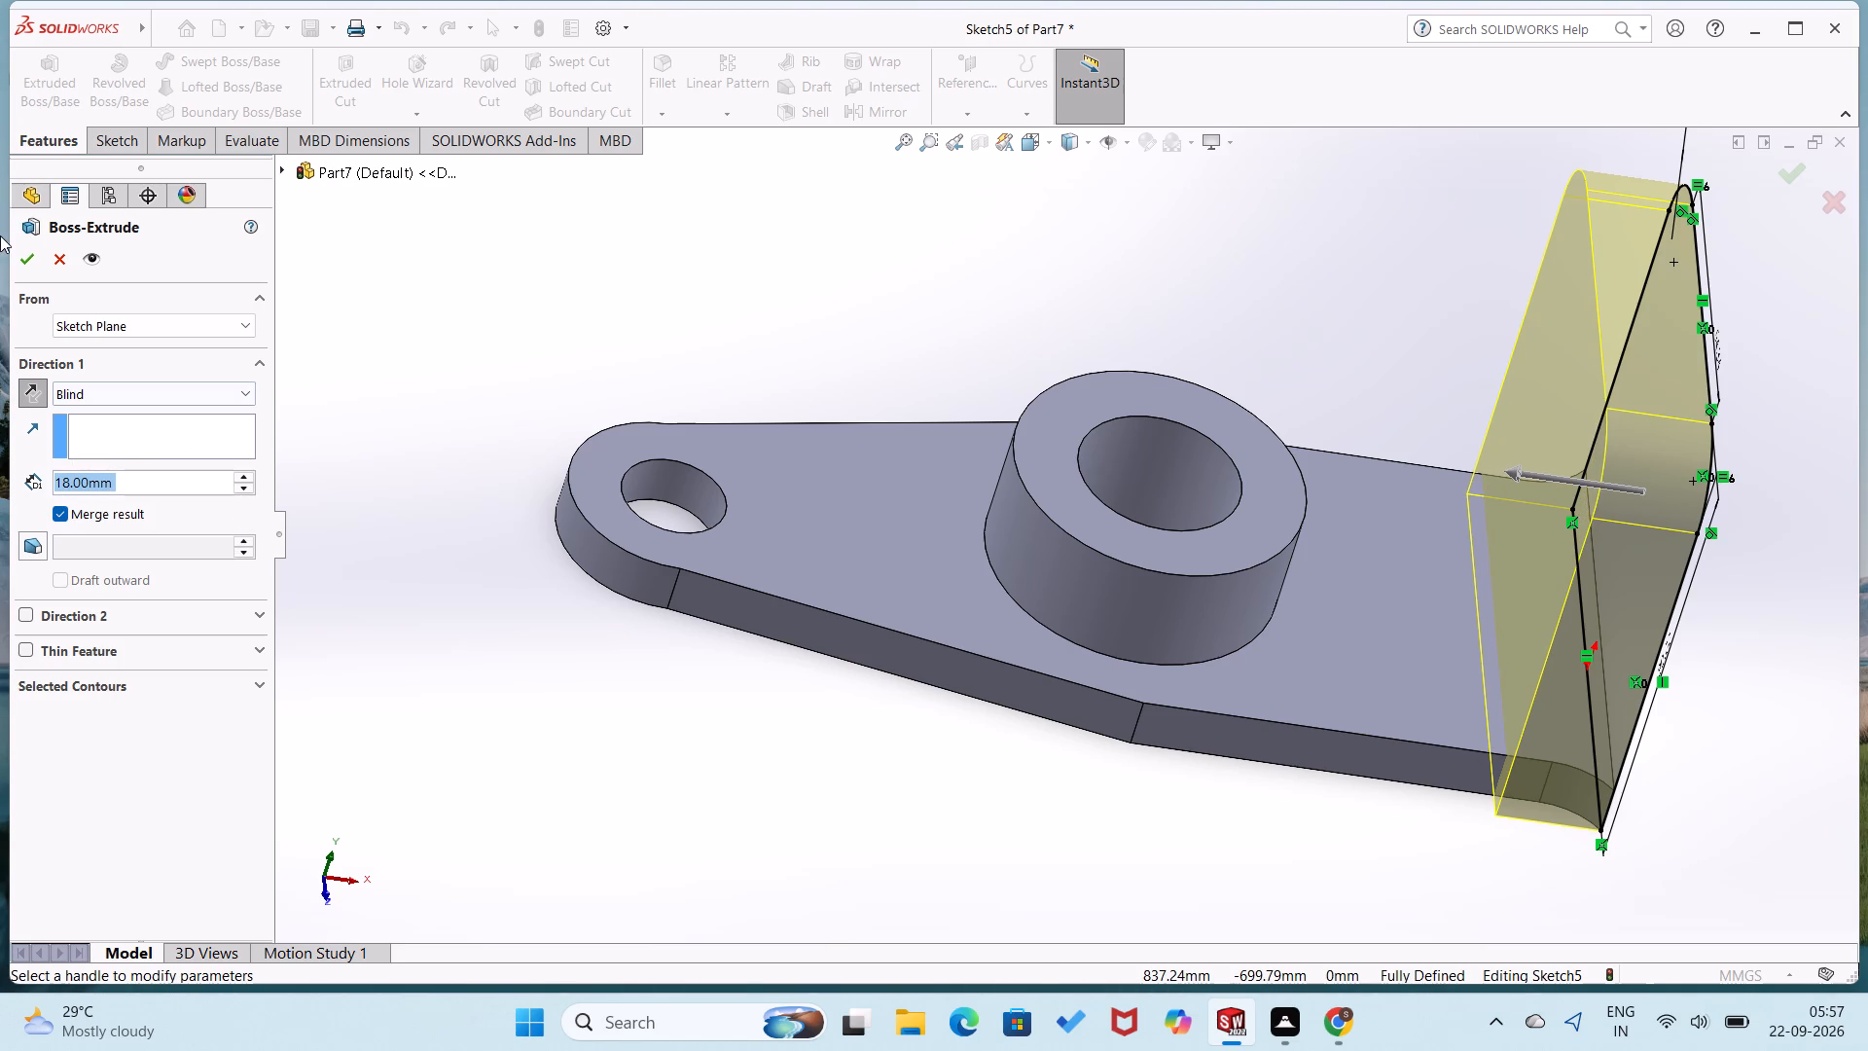
pyautogui.click(18, 263)
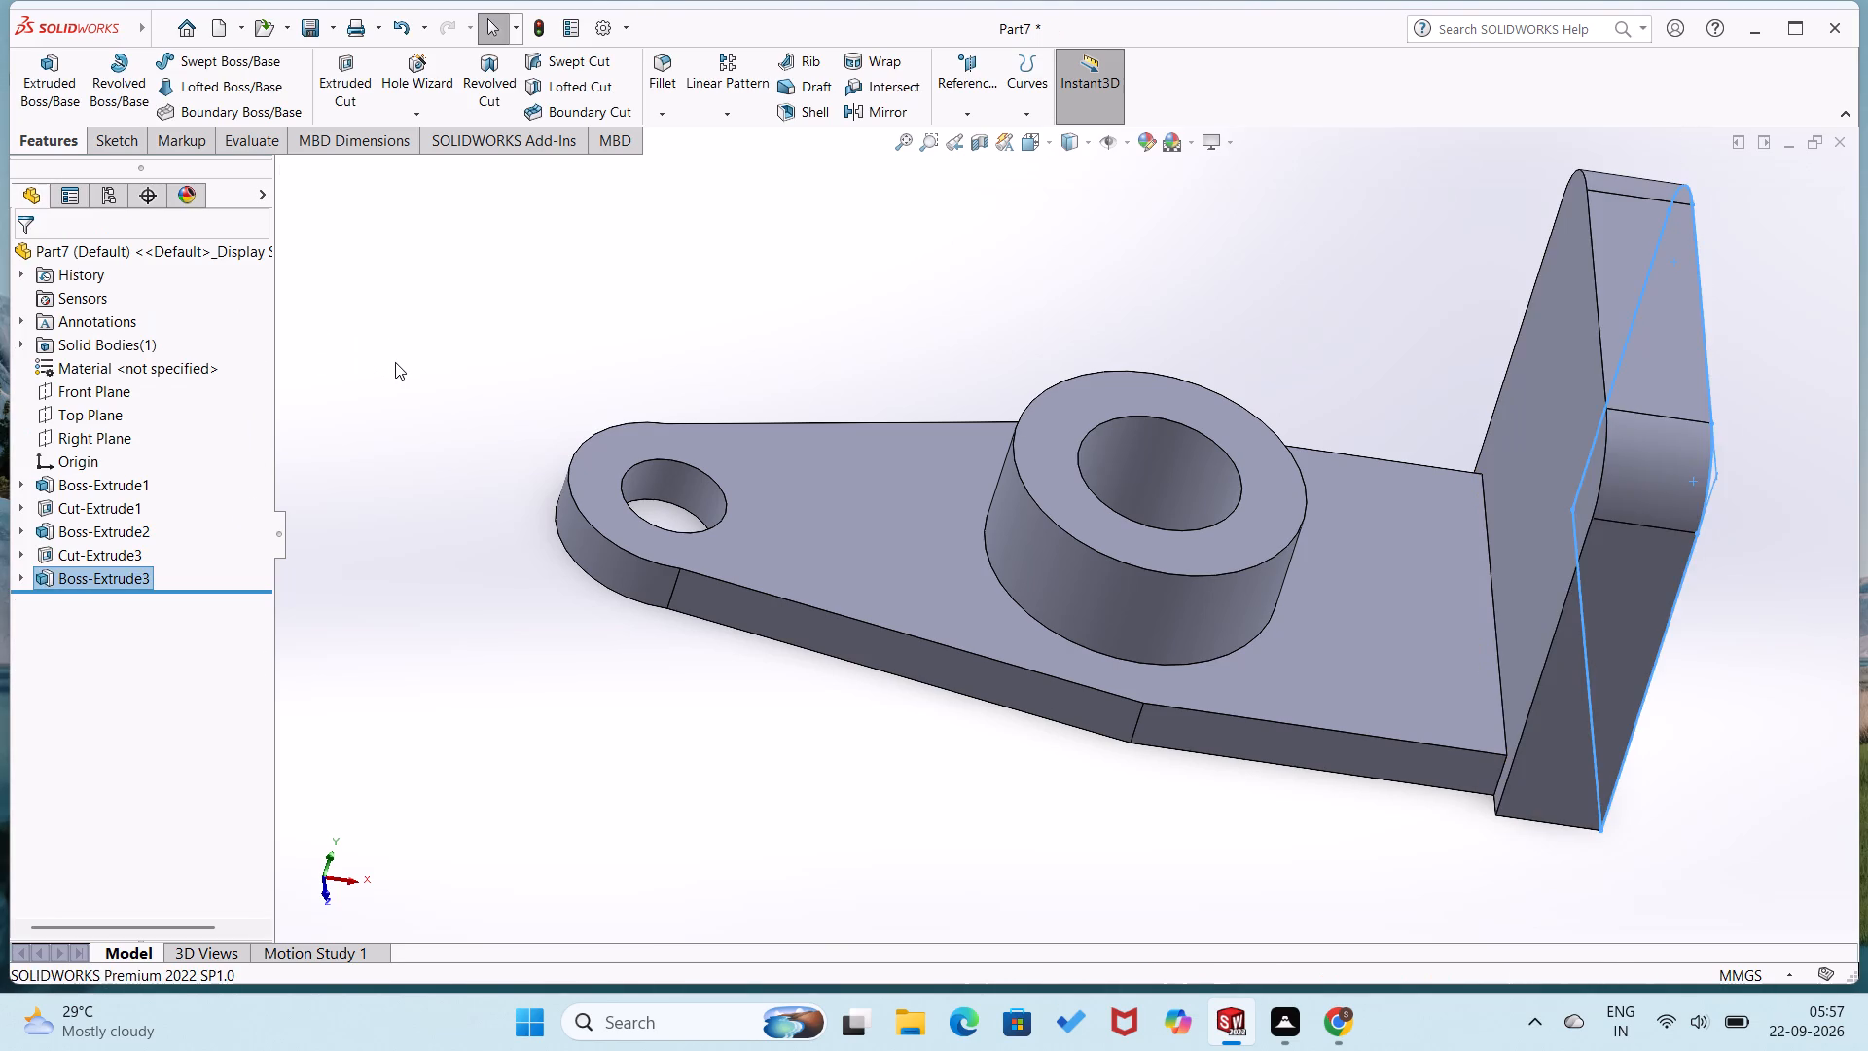
pyautogui.click(395, 362)
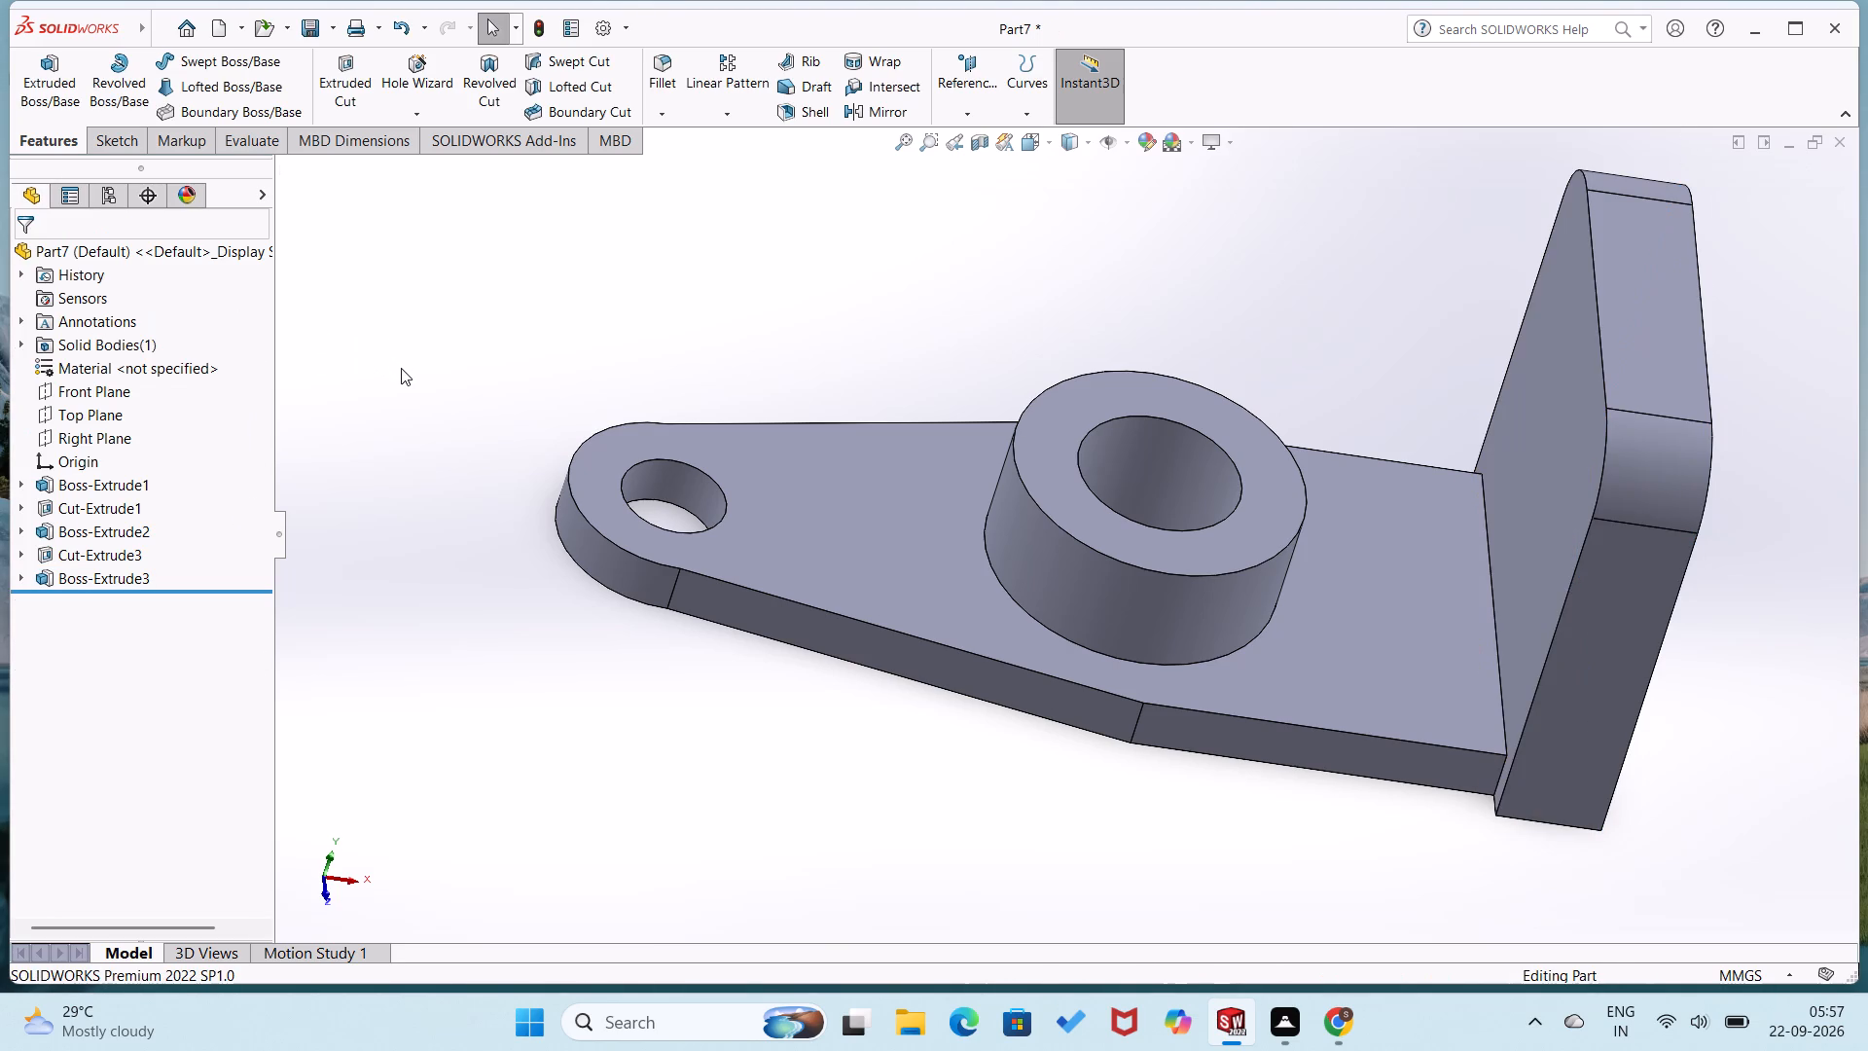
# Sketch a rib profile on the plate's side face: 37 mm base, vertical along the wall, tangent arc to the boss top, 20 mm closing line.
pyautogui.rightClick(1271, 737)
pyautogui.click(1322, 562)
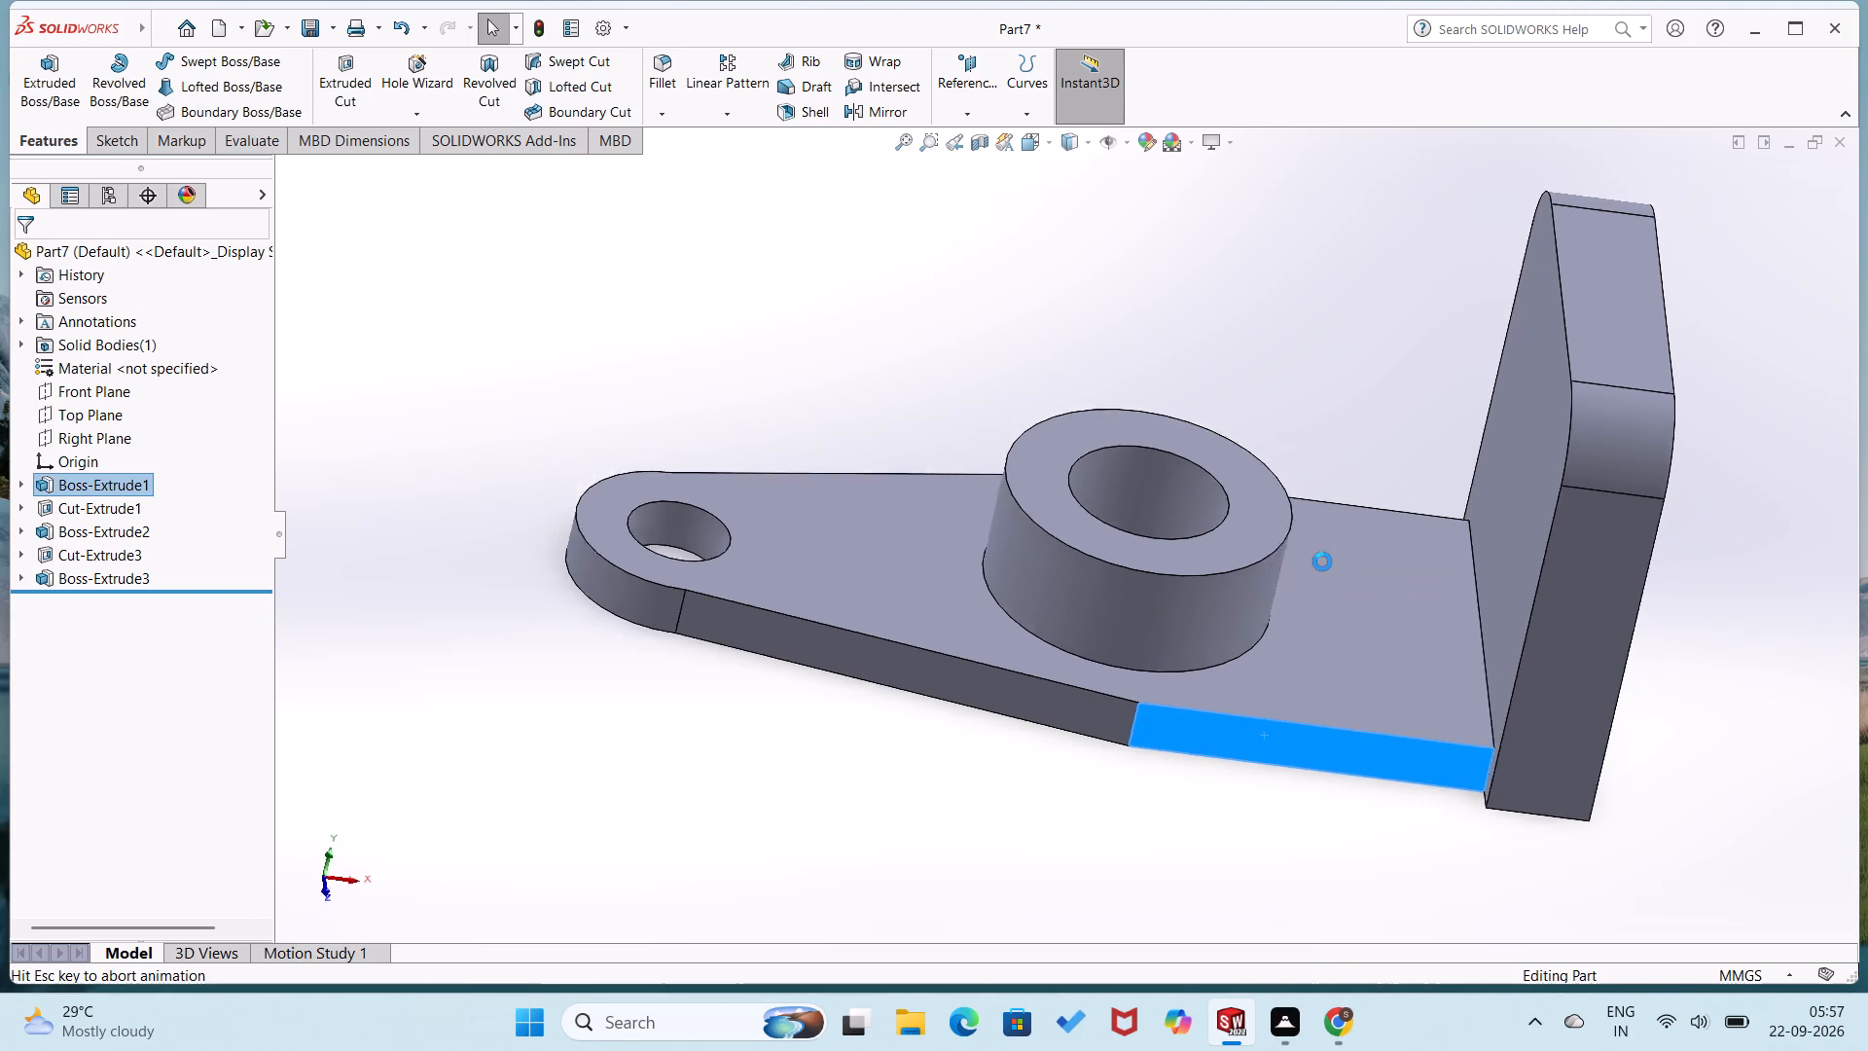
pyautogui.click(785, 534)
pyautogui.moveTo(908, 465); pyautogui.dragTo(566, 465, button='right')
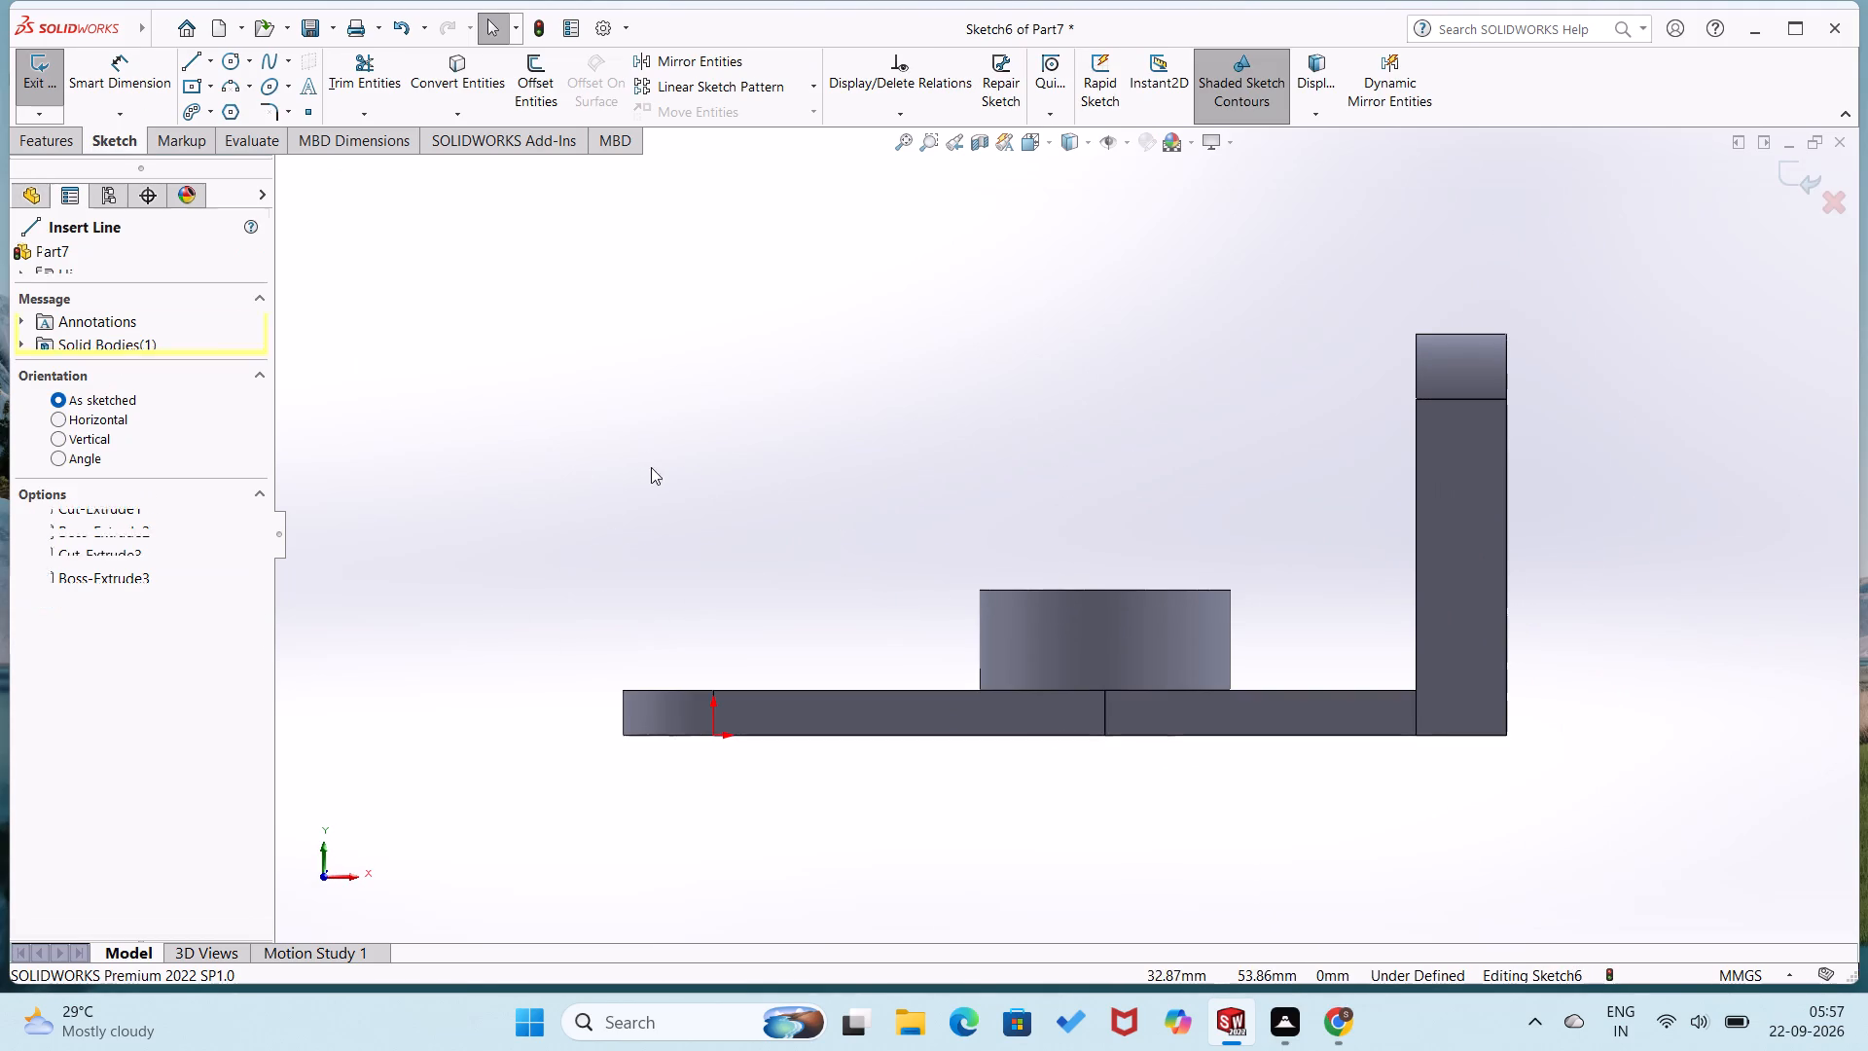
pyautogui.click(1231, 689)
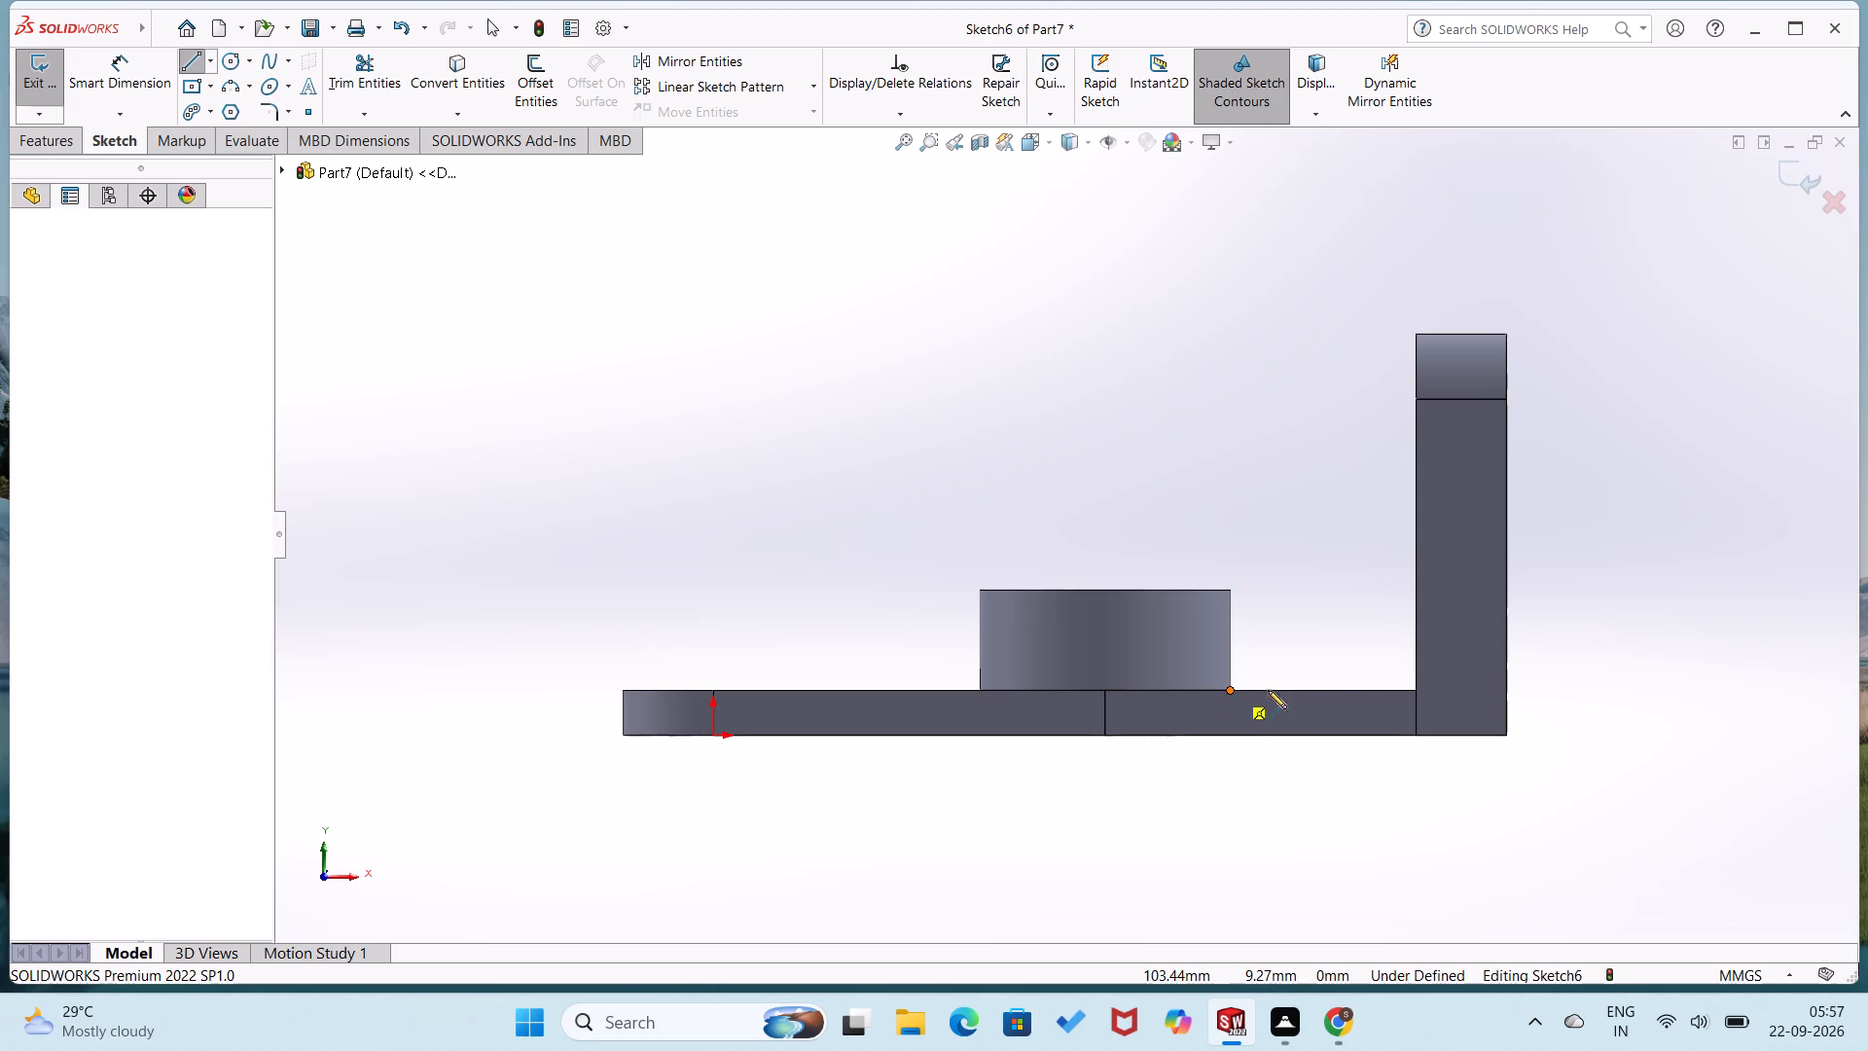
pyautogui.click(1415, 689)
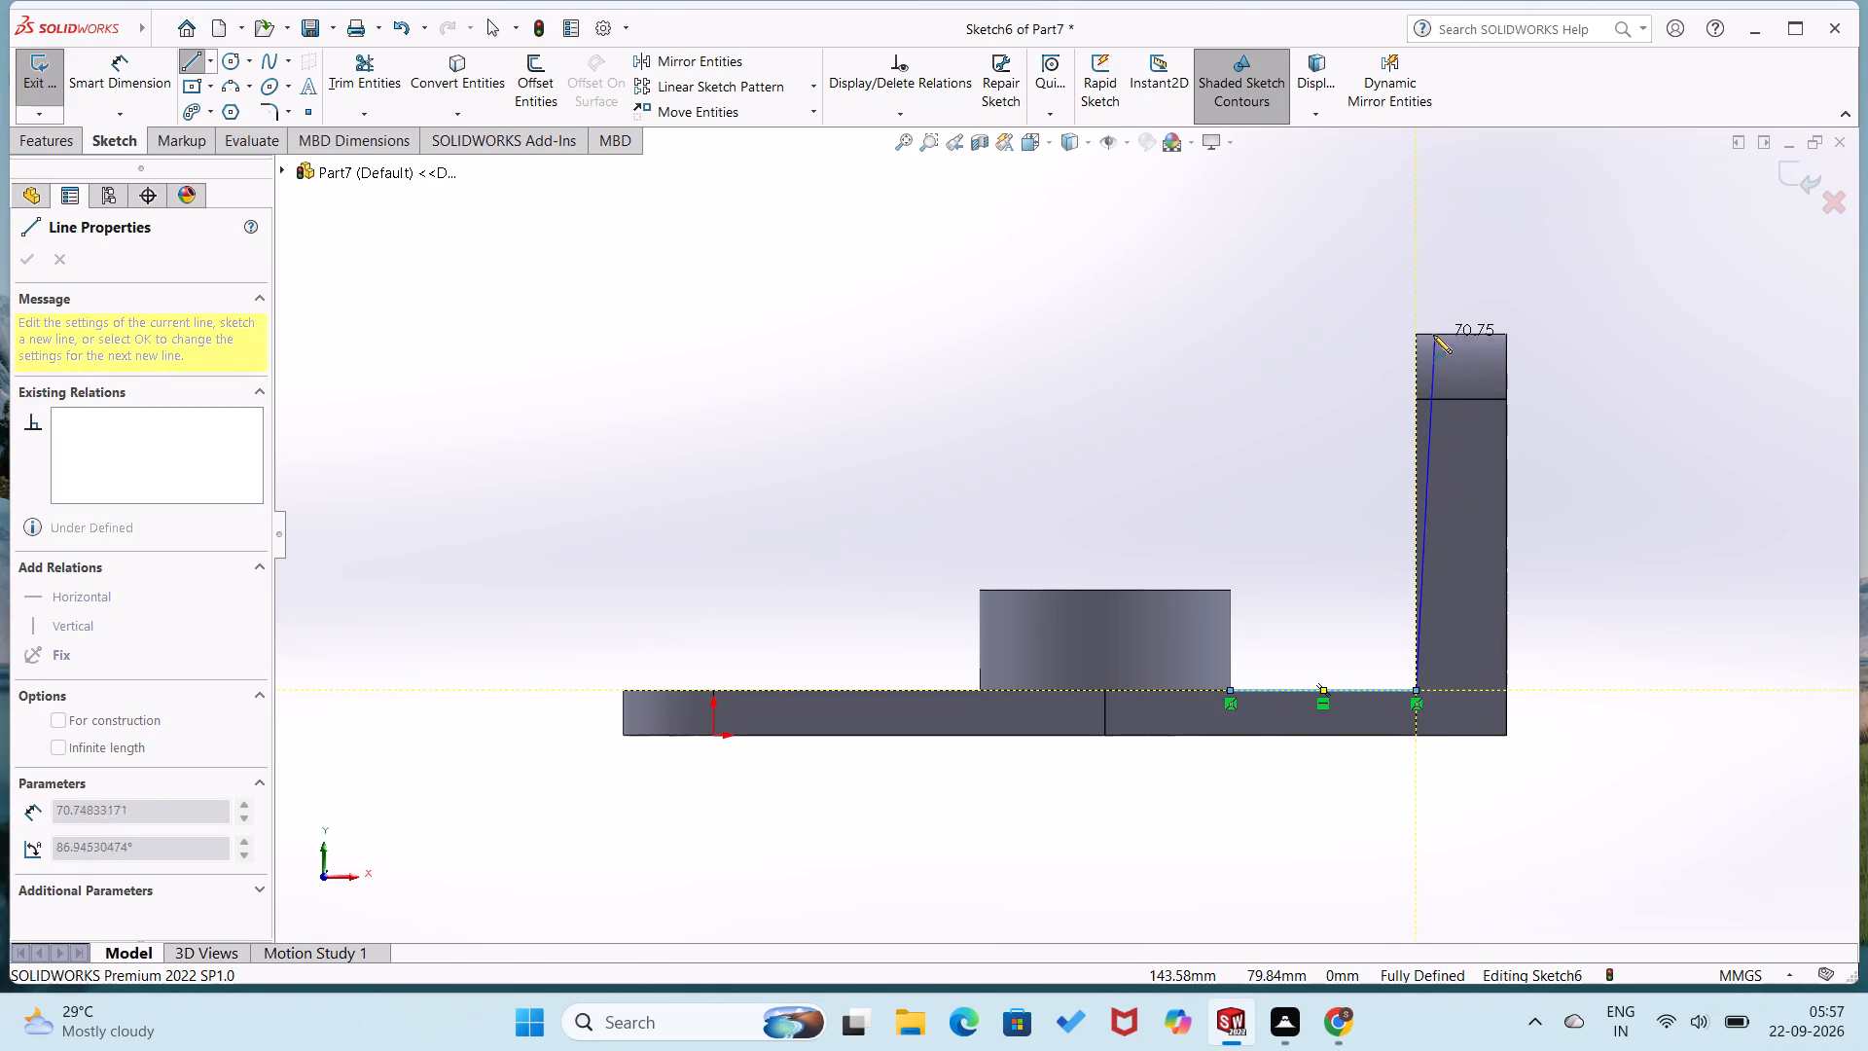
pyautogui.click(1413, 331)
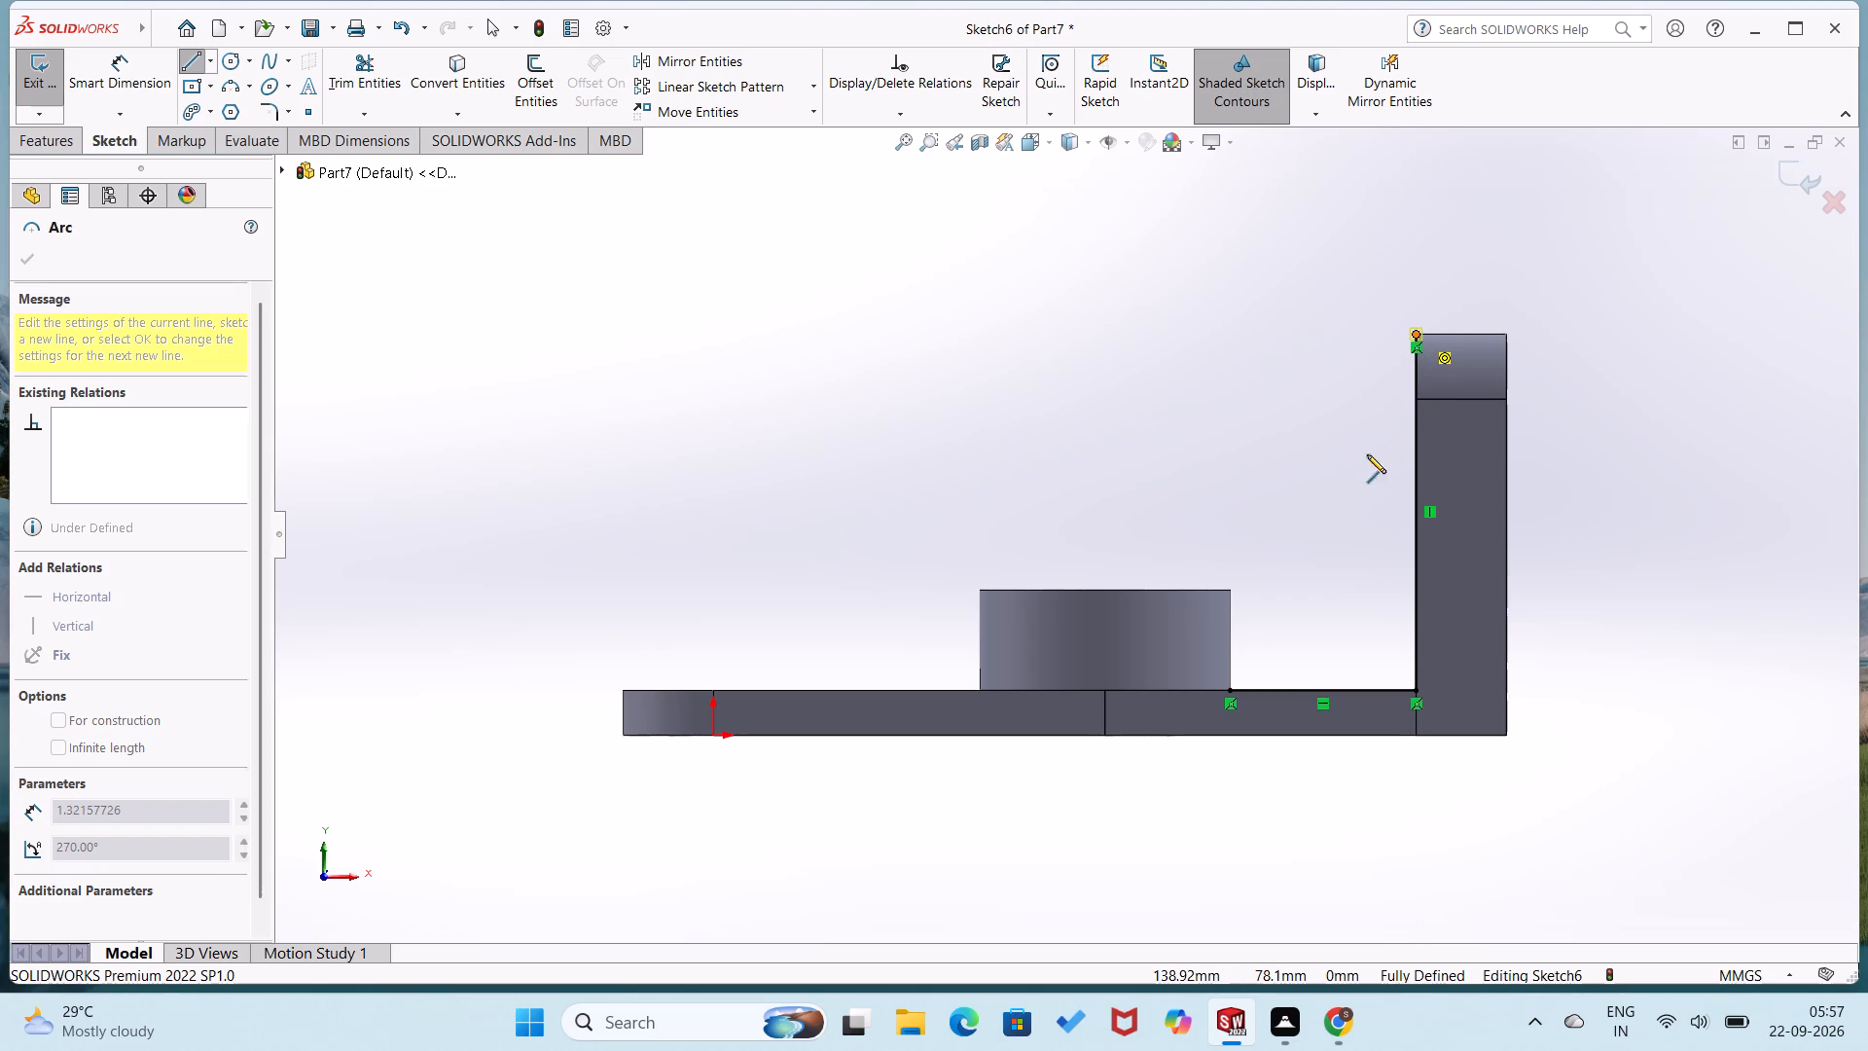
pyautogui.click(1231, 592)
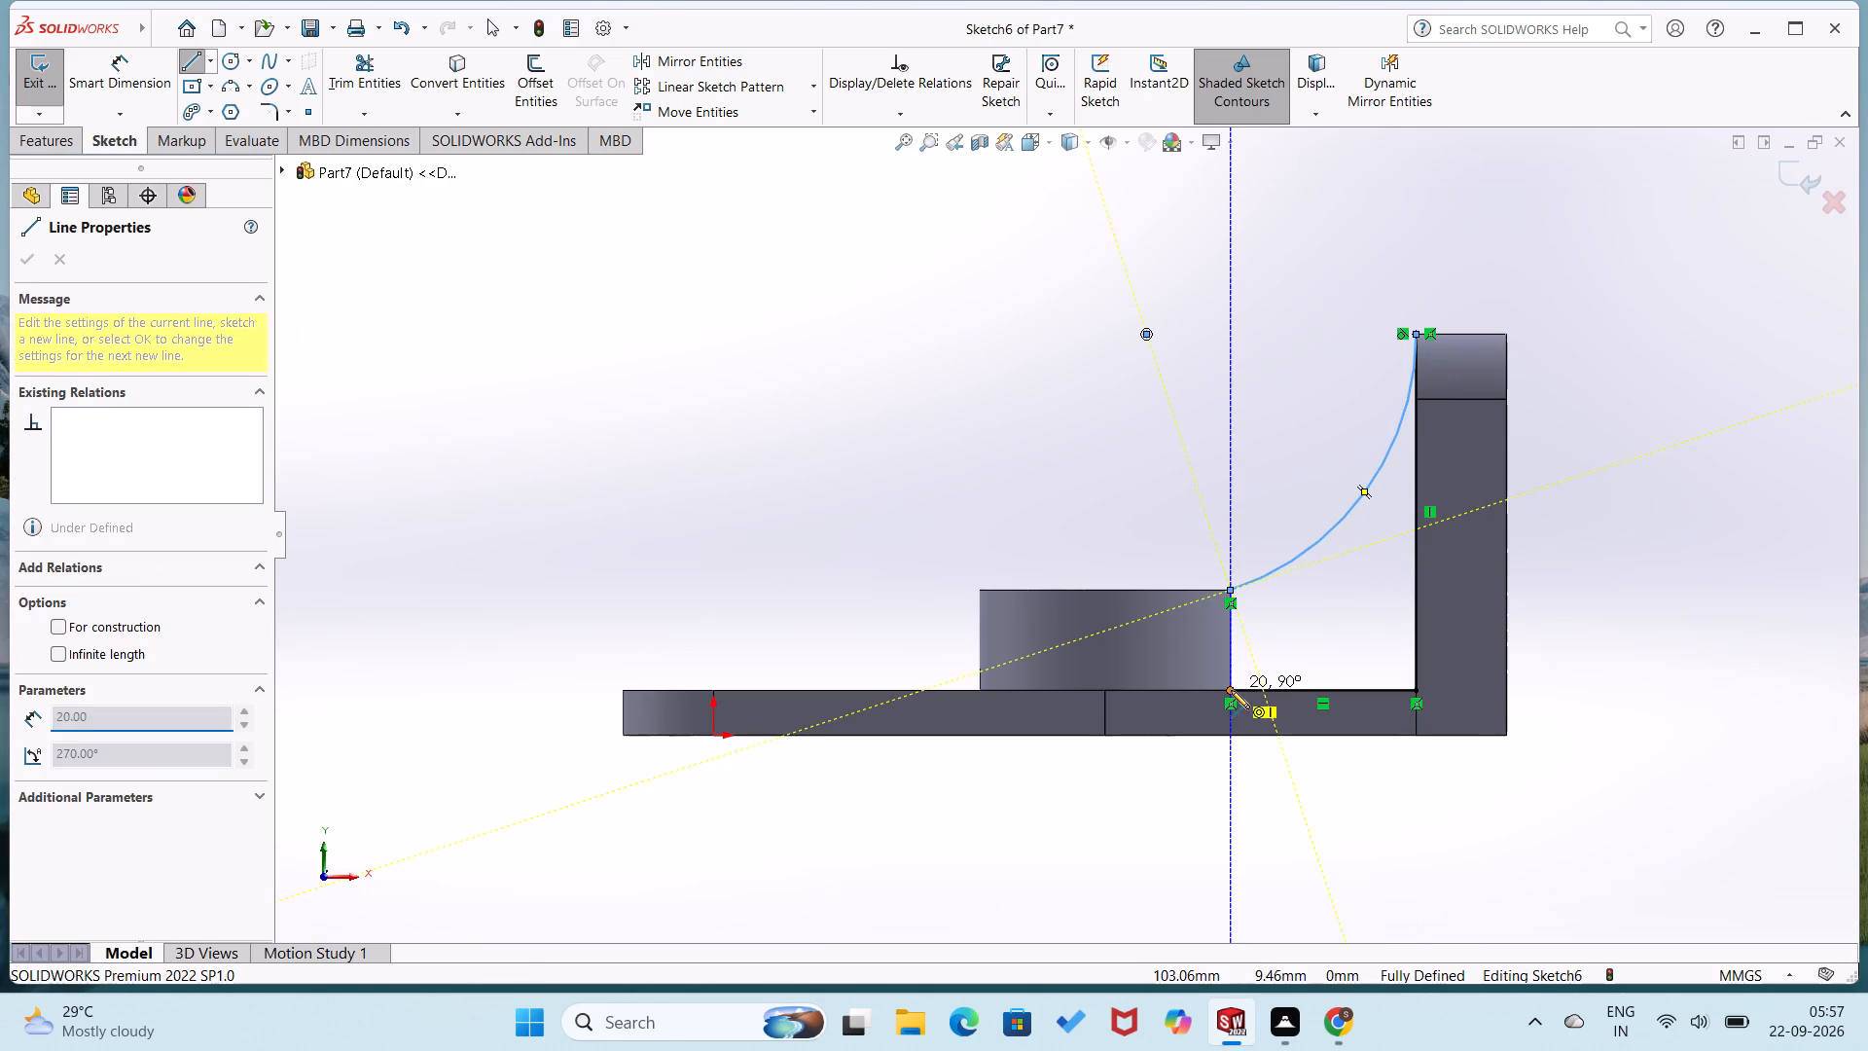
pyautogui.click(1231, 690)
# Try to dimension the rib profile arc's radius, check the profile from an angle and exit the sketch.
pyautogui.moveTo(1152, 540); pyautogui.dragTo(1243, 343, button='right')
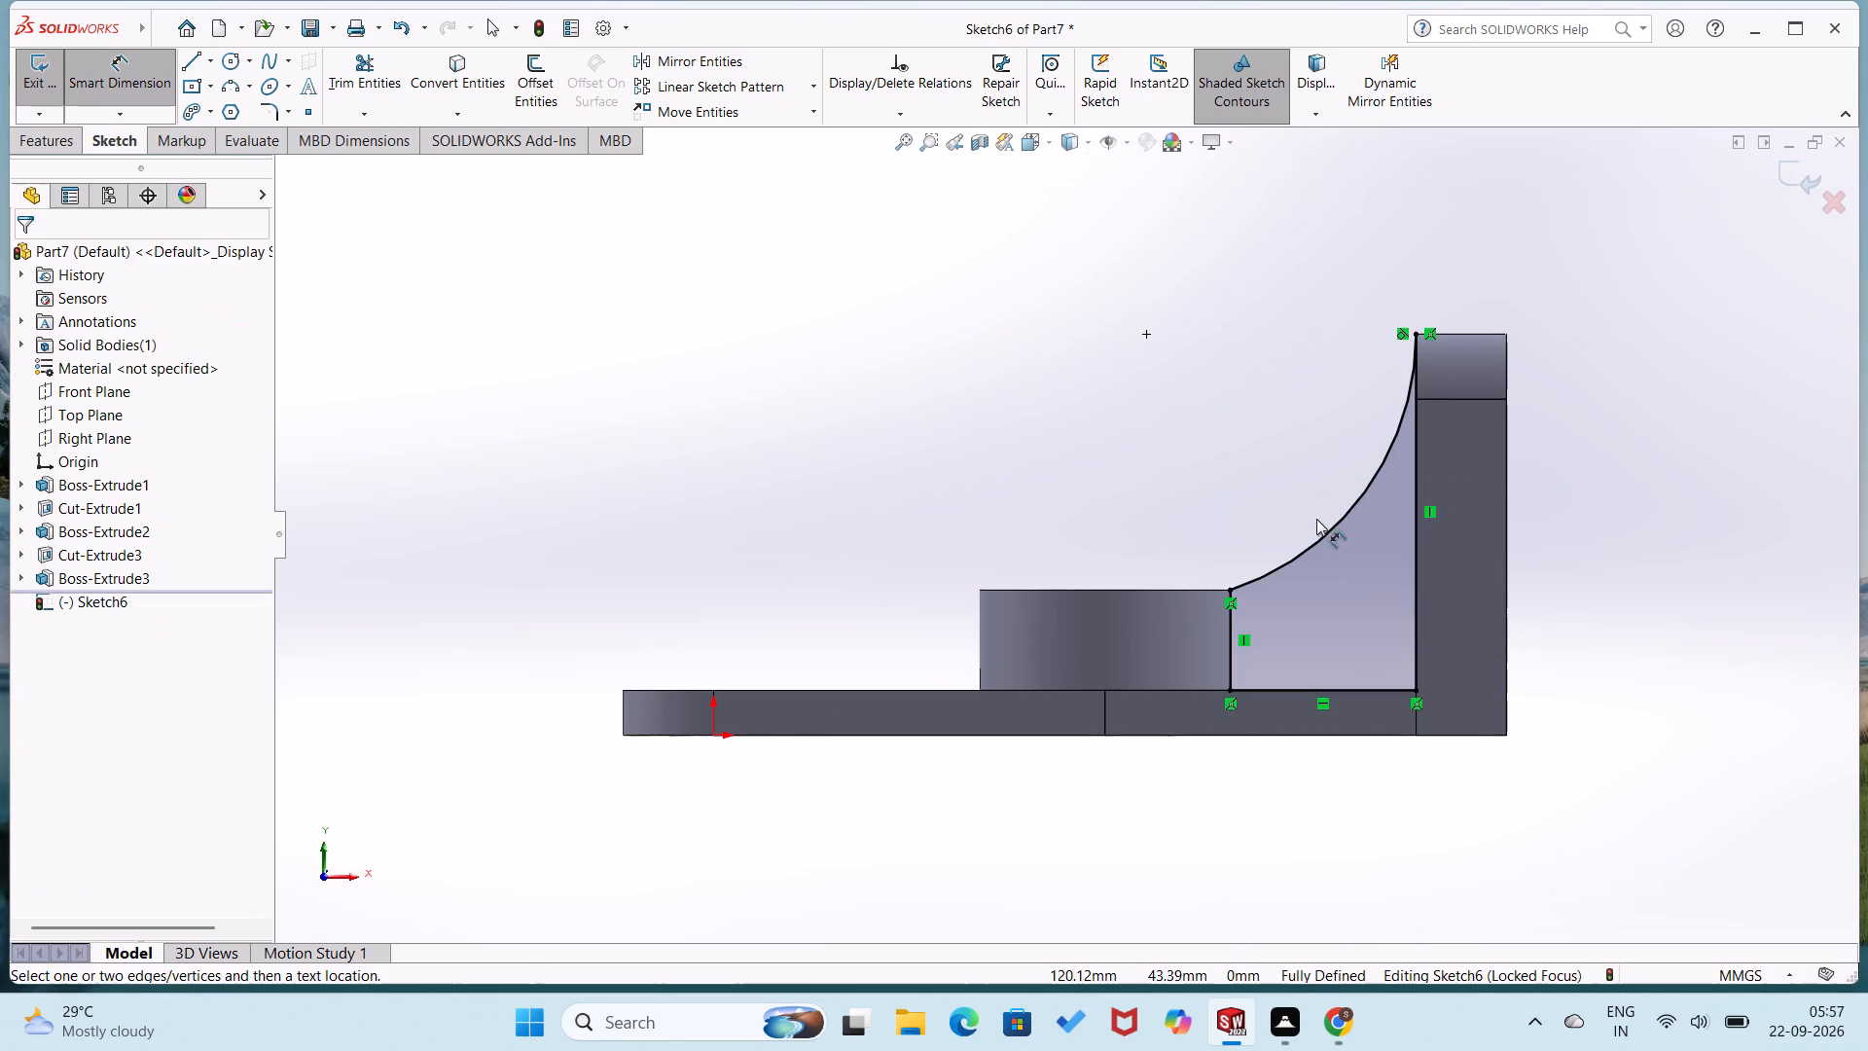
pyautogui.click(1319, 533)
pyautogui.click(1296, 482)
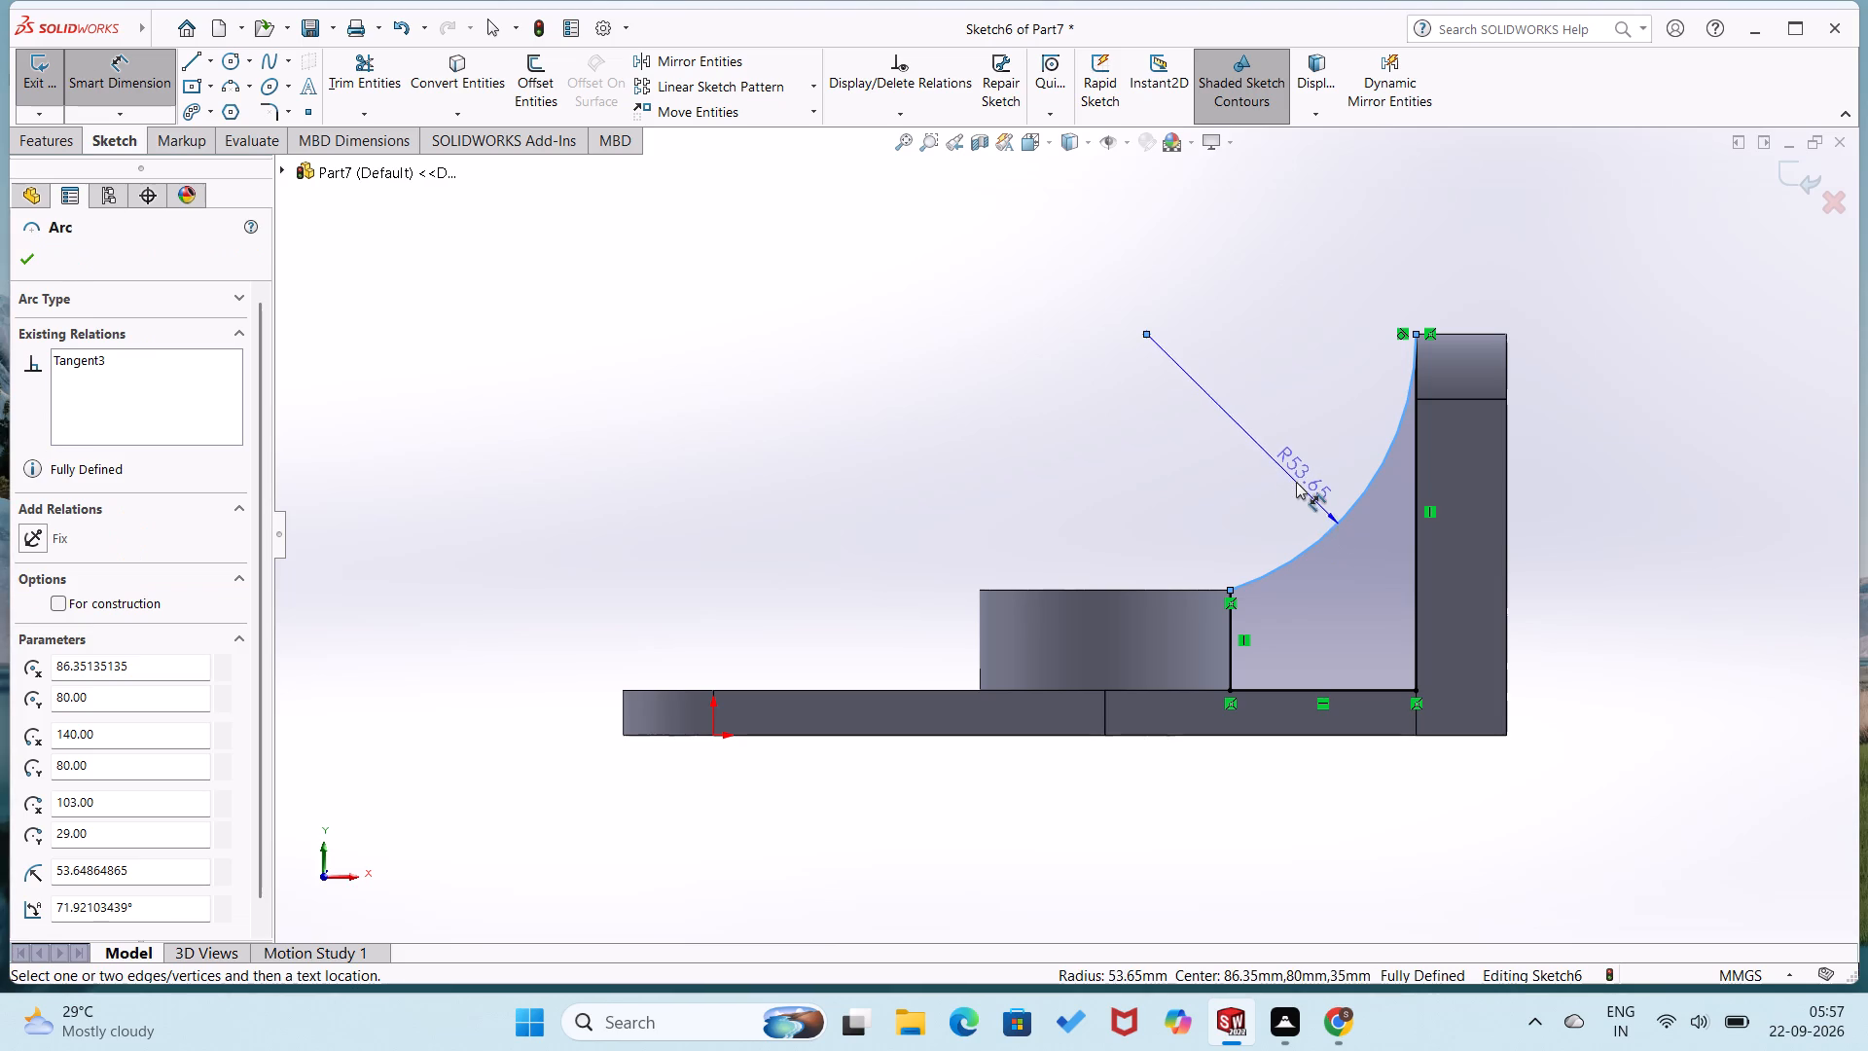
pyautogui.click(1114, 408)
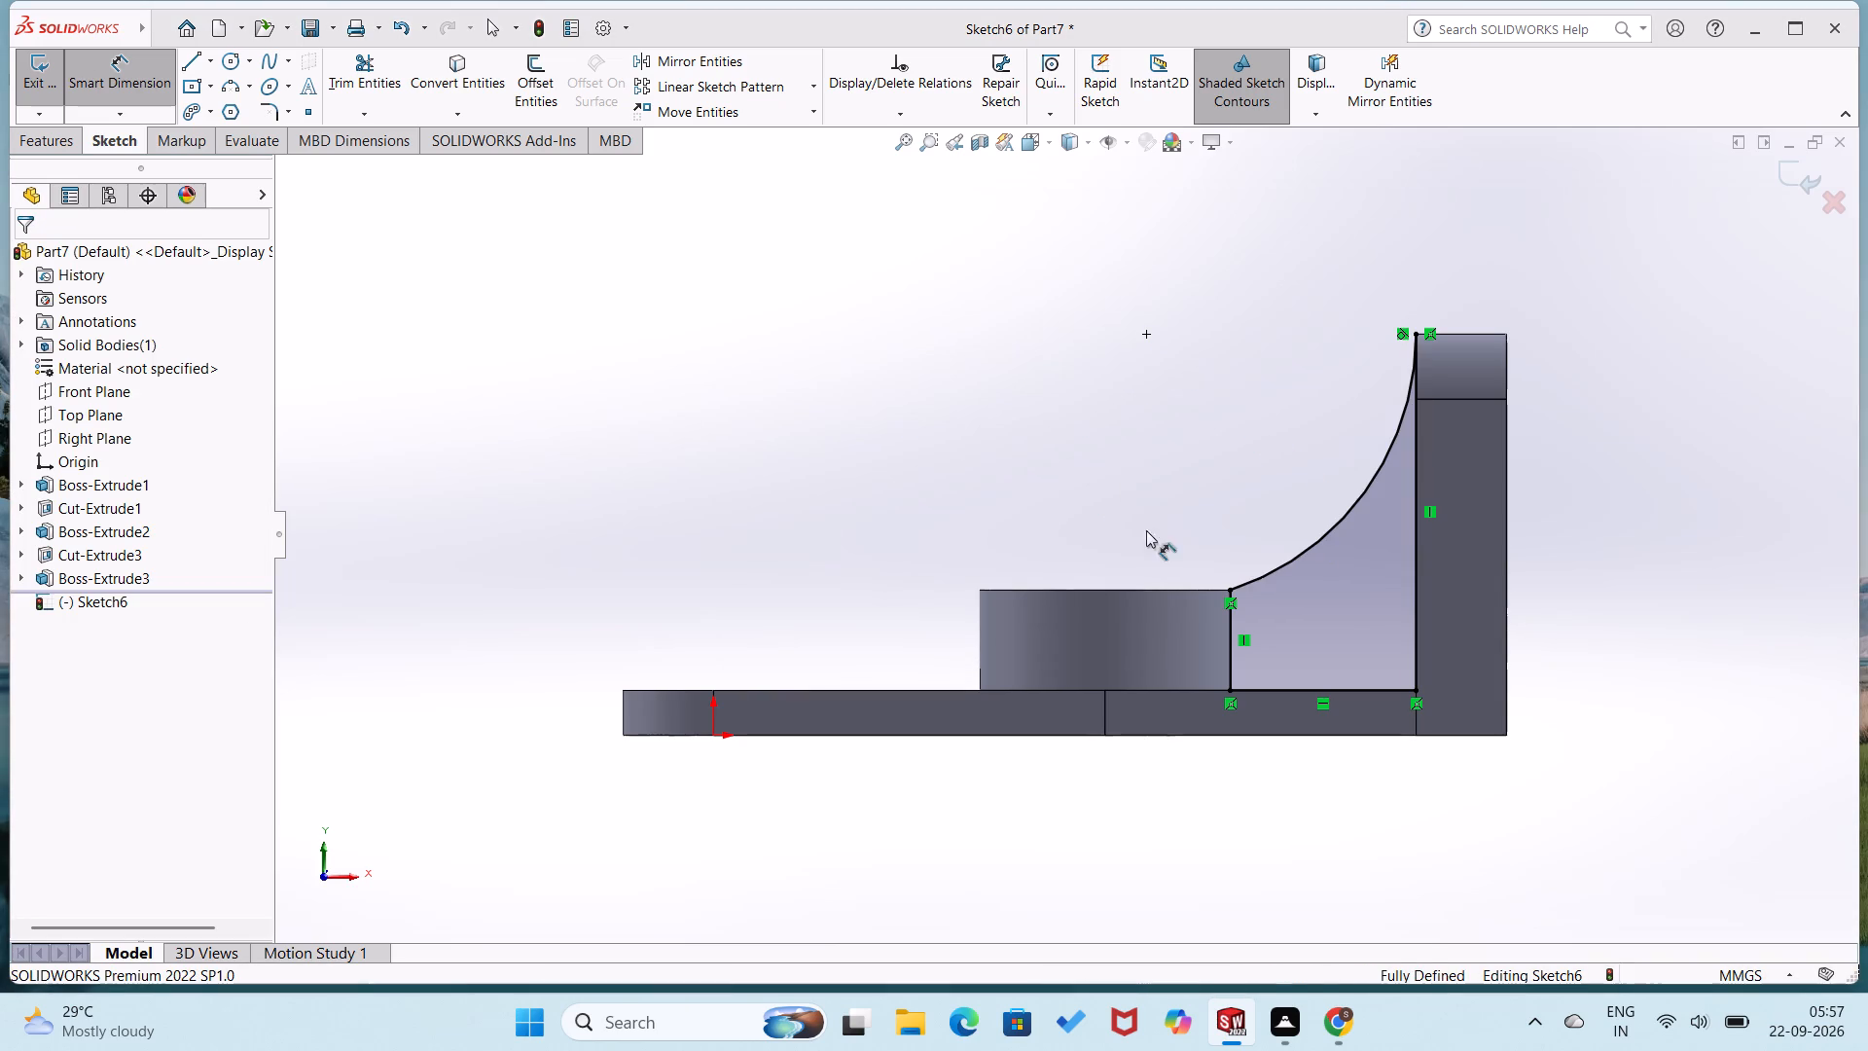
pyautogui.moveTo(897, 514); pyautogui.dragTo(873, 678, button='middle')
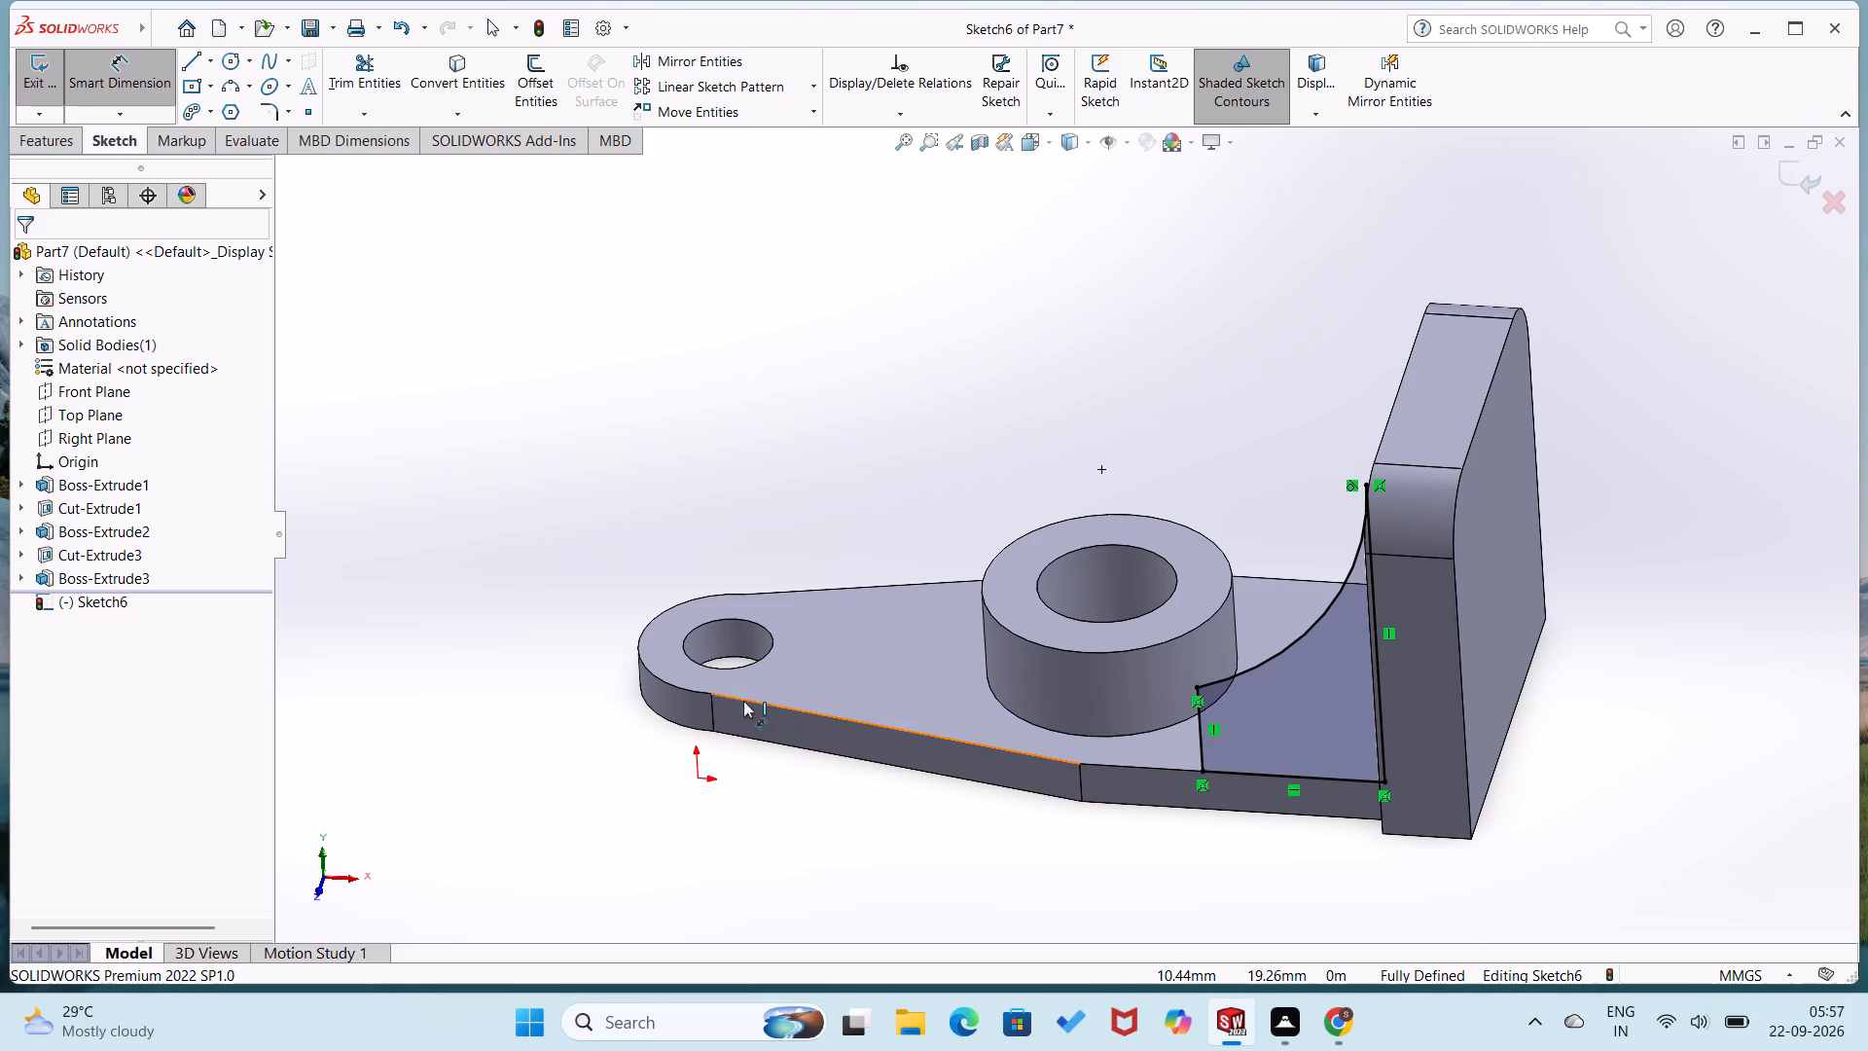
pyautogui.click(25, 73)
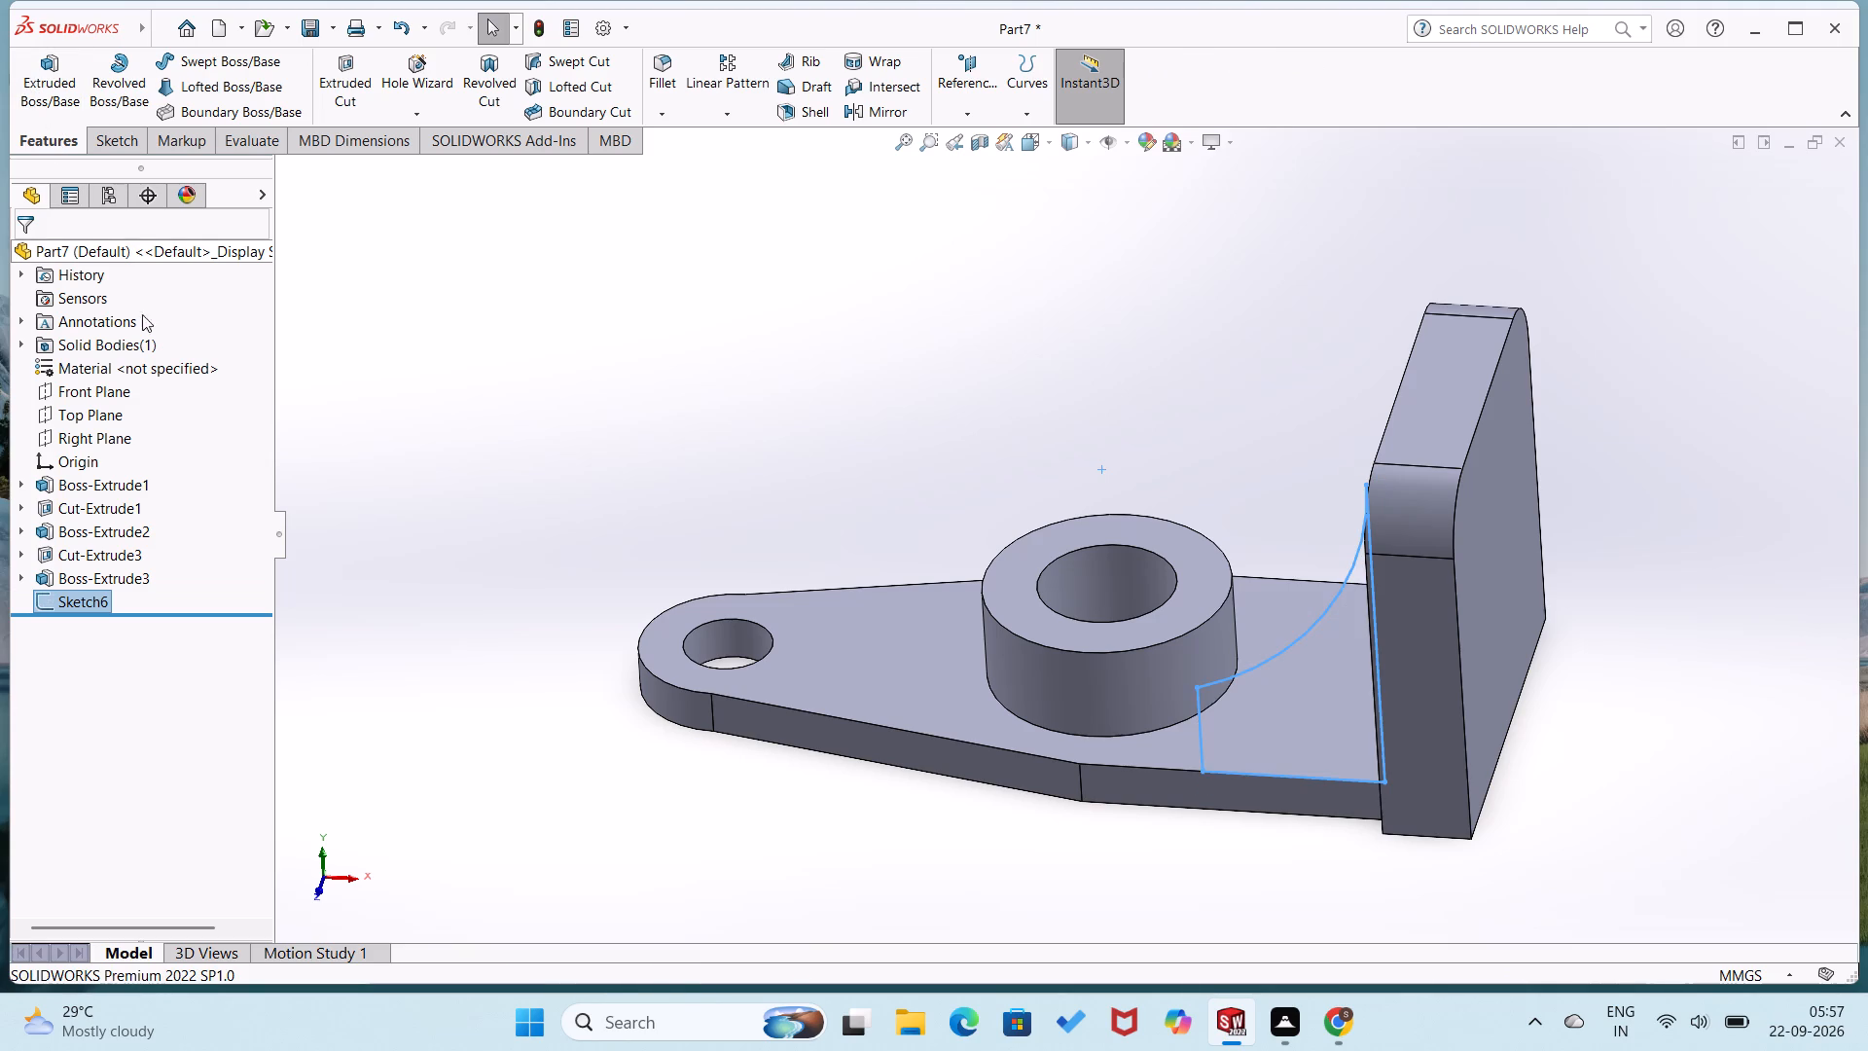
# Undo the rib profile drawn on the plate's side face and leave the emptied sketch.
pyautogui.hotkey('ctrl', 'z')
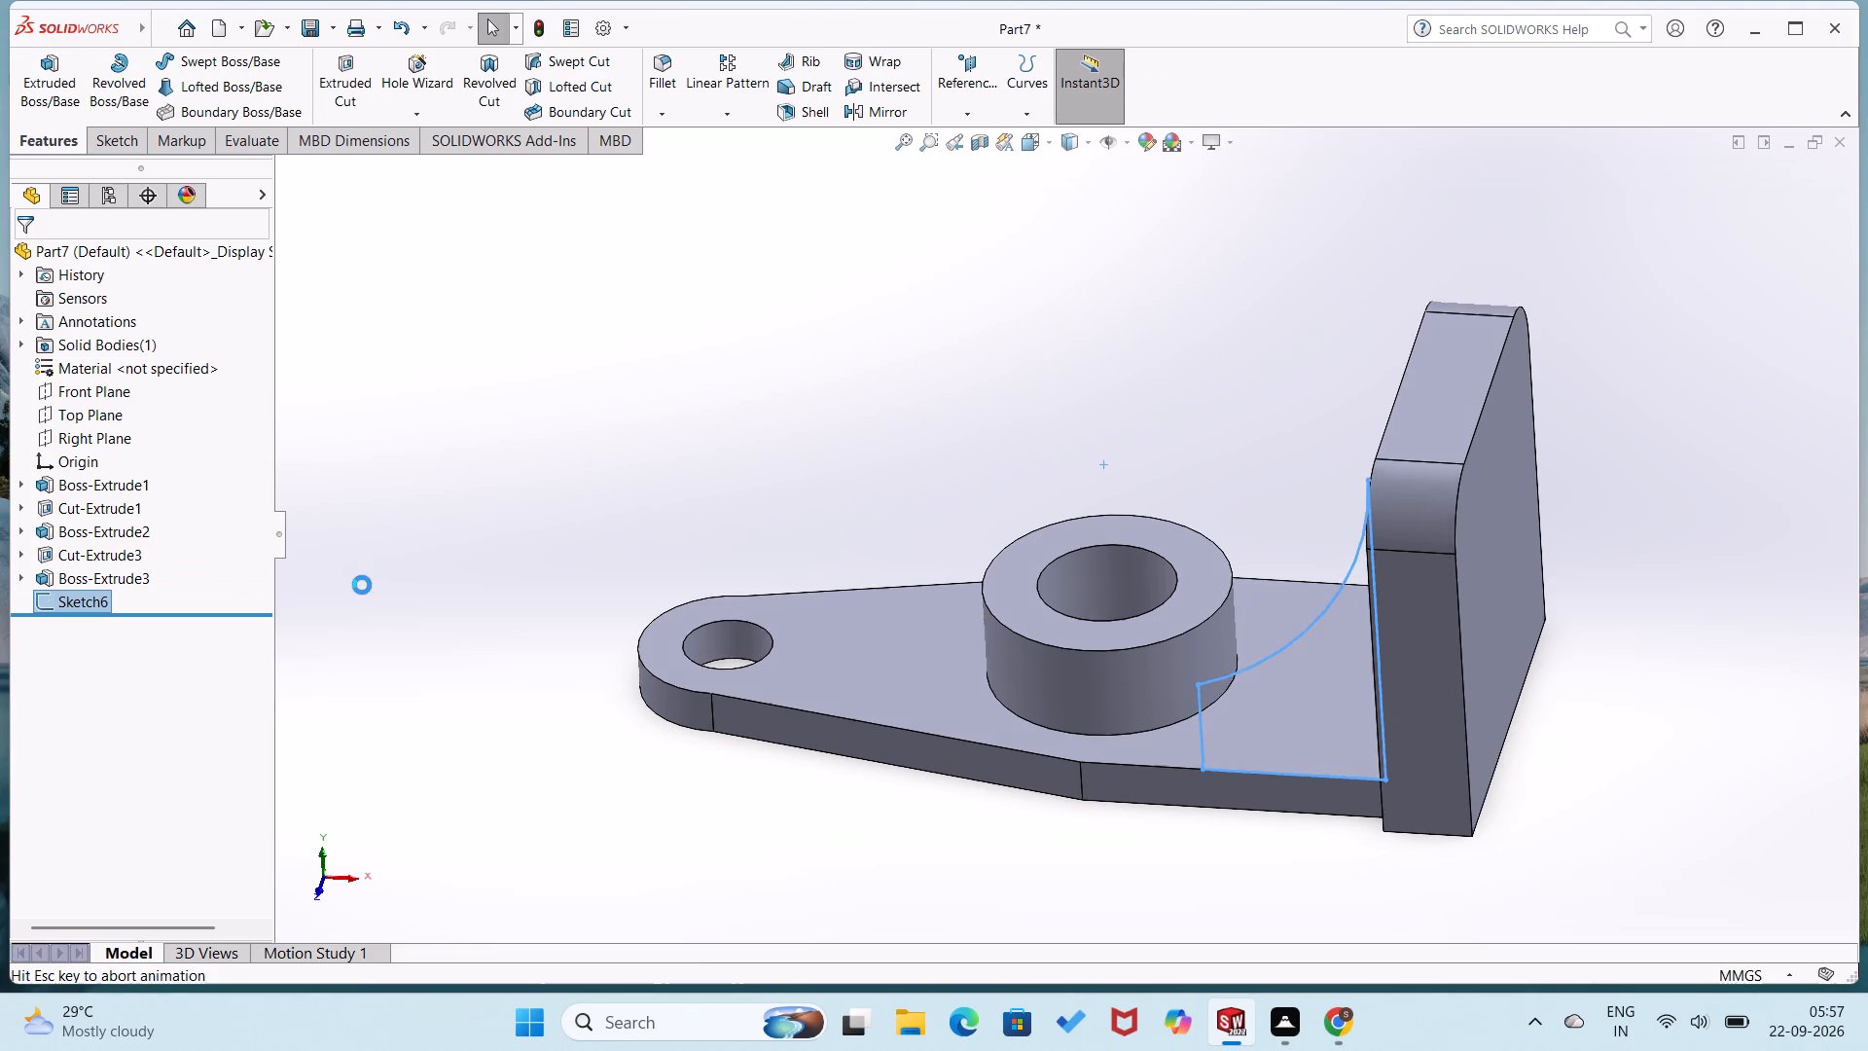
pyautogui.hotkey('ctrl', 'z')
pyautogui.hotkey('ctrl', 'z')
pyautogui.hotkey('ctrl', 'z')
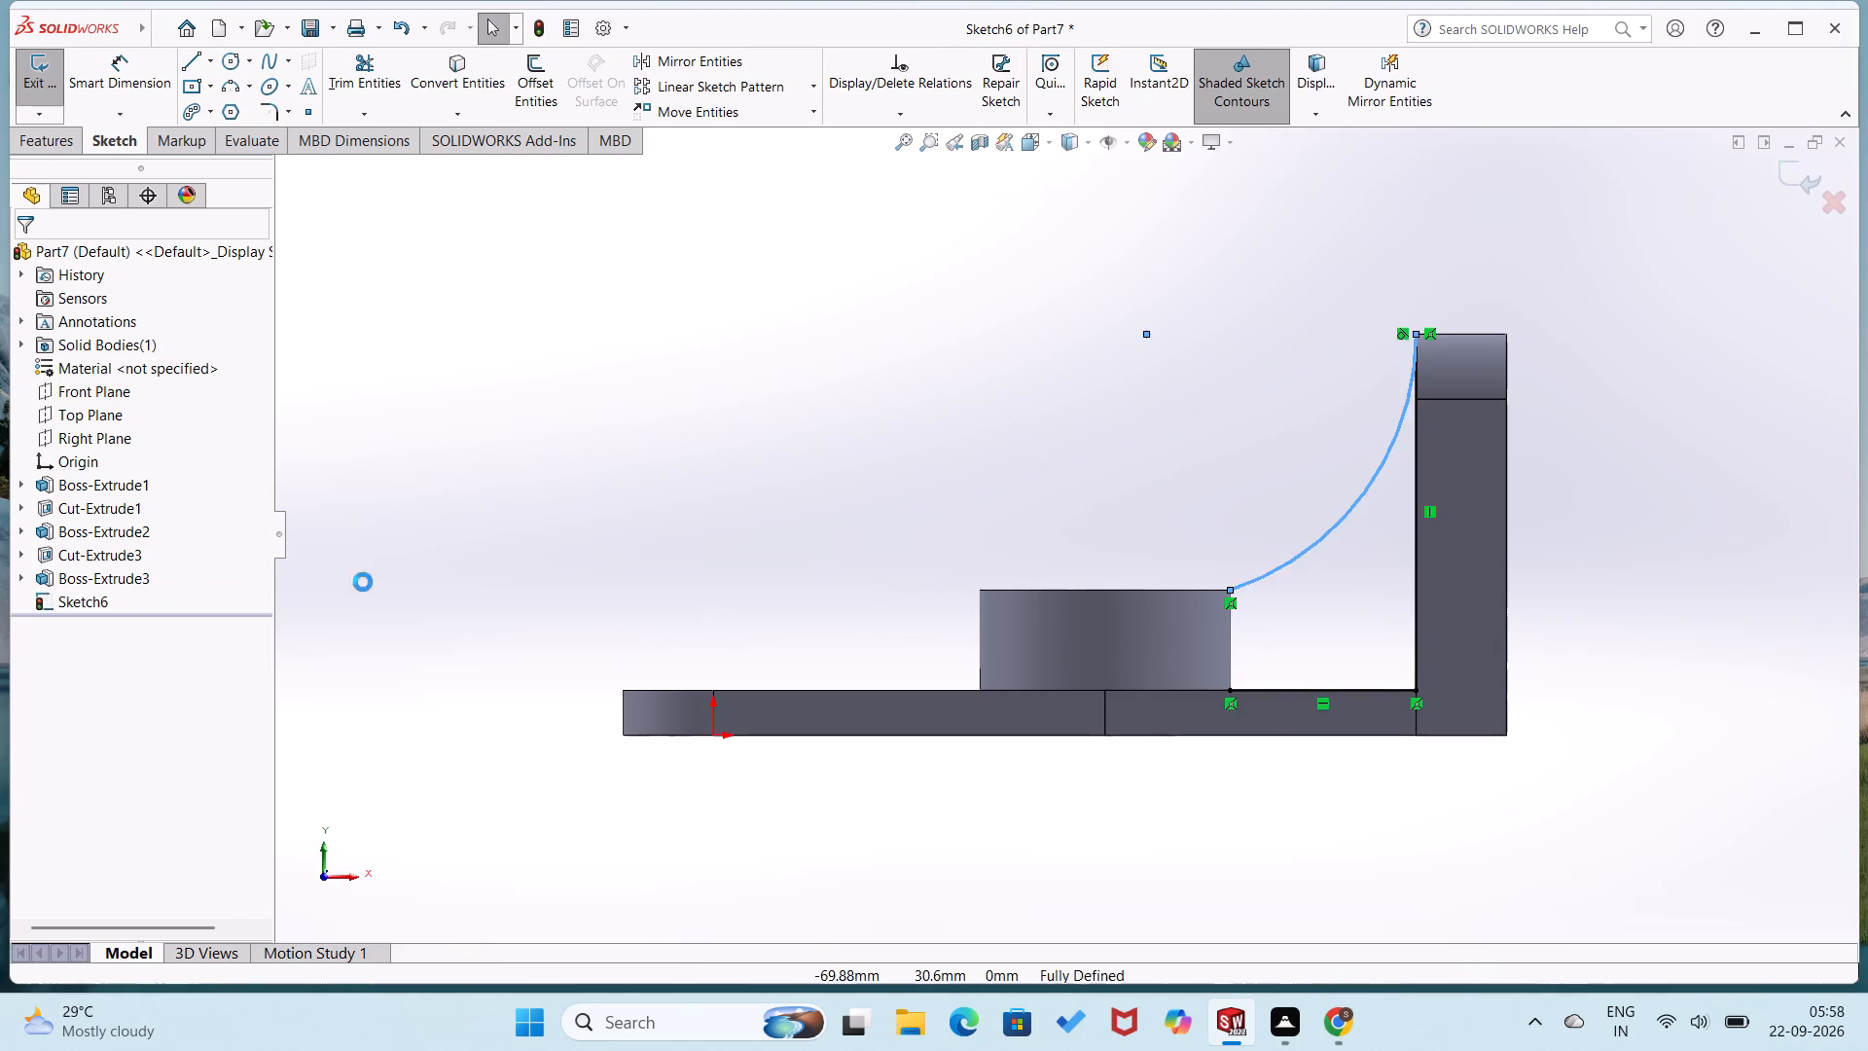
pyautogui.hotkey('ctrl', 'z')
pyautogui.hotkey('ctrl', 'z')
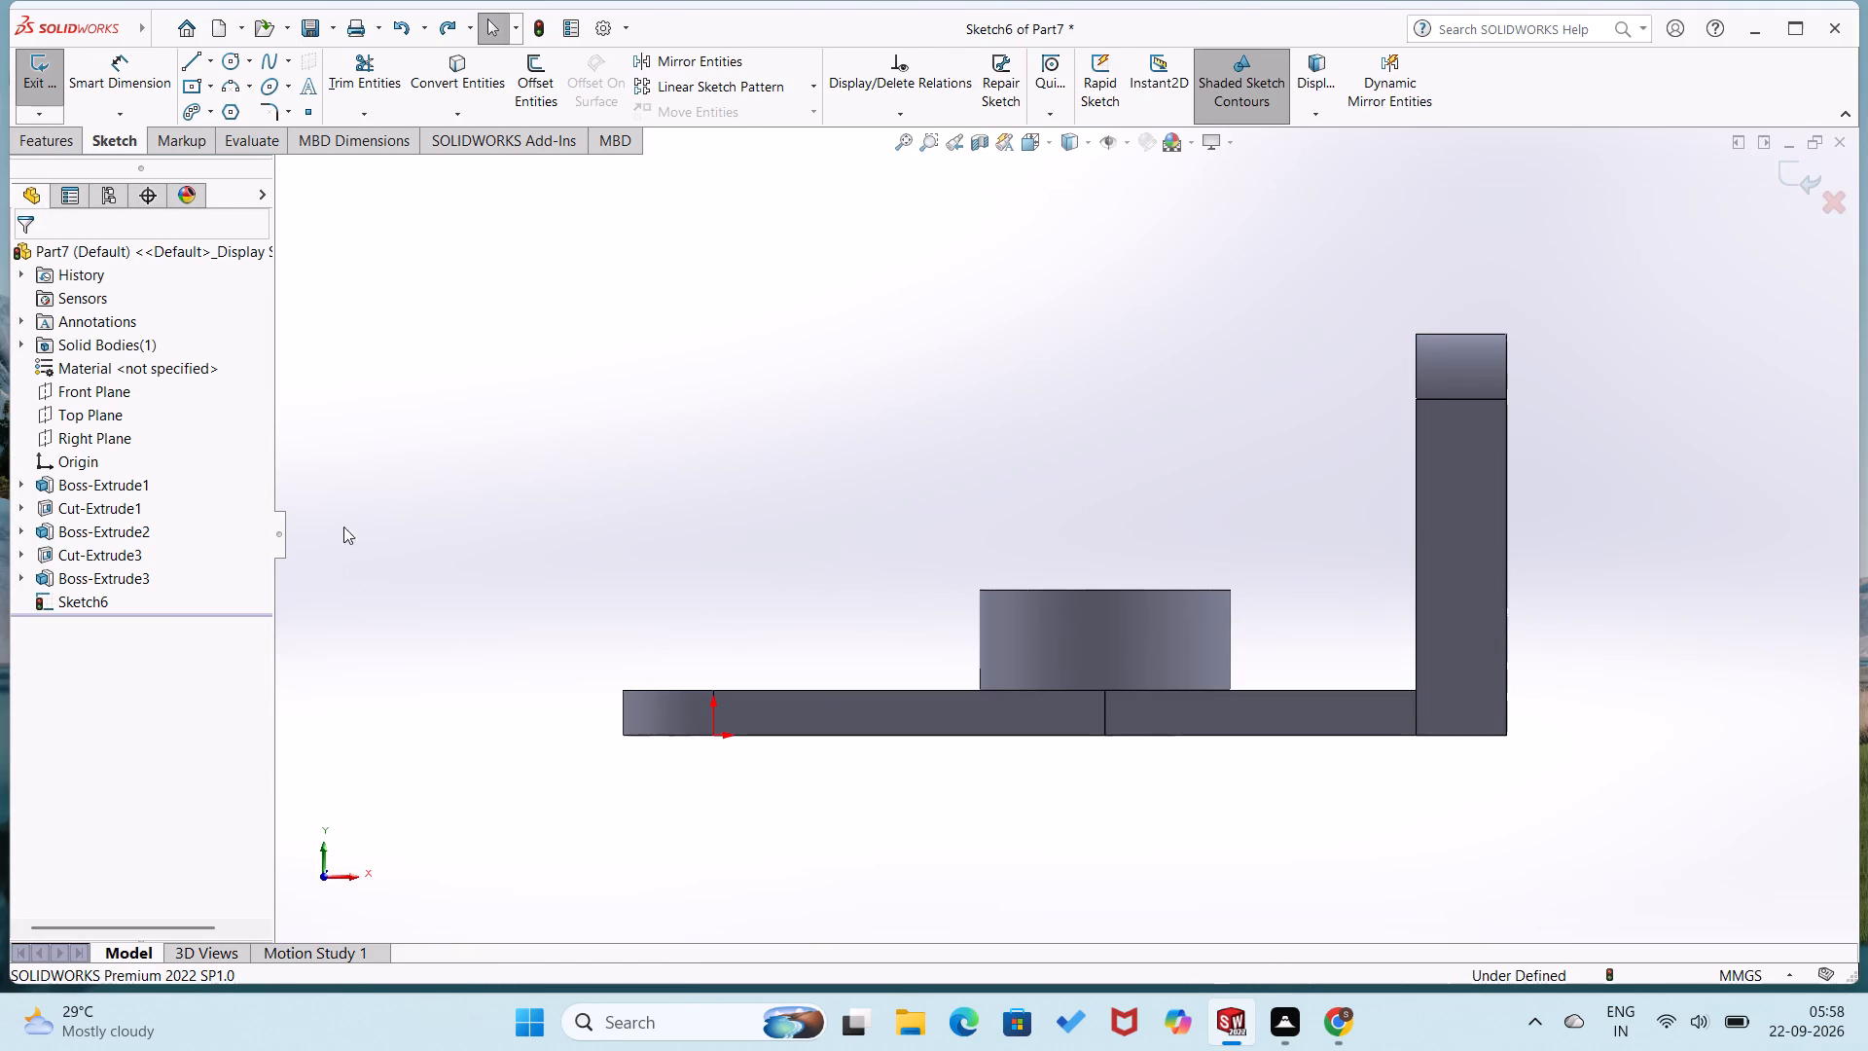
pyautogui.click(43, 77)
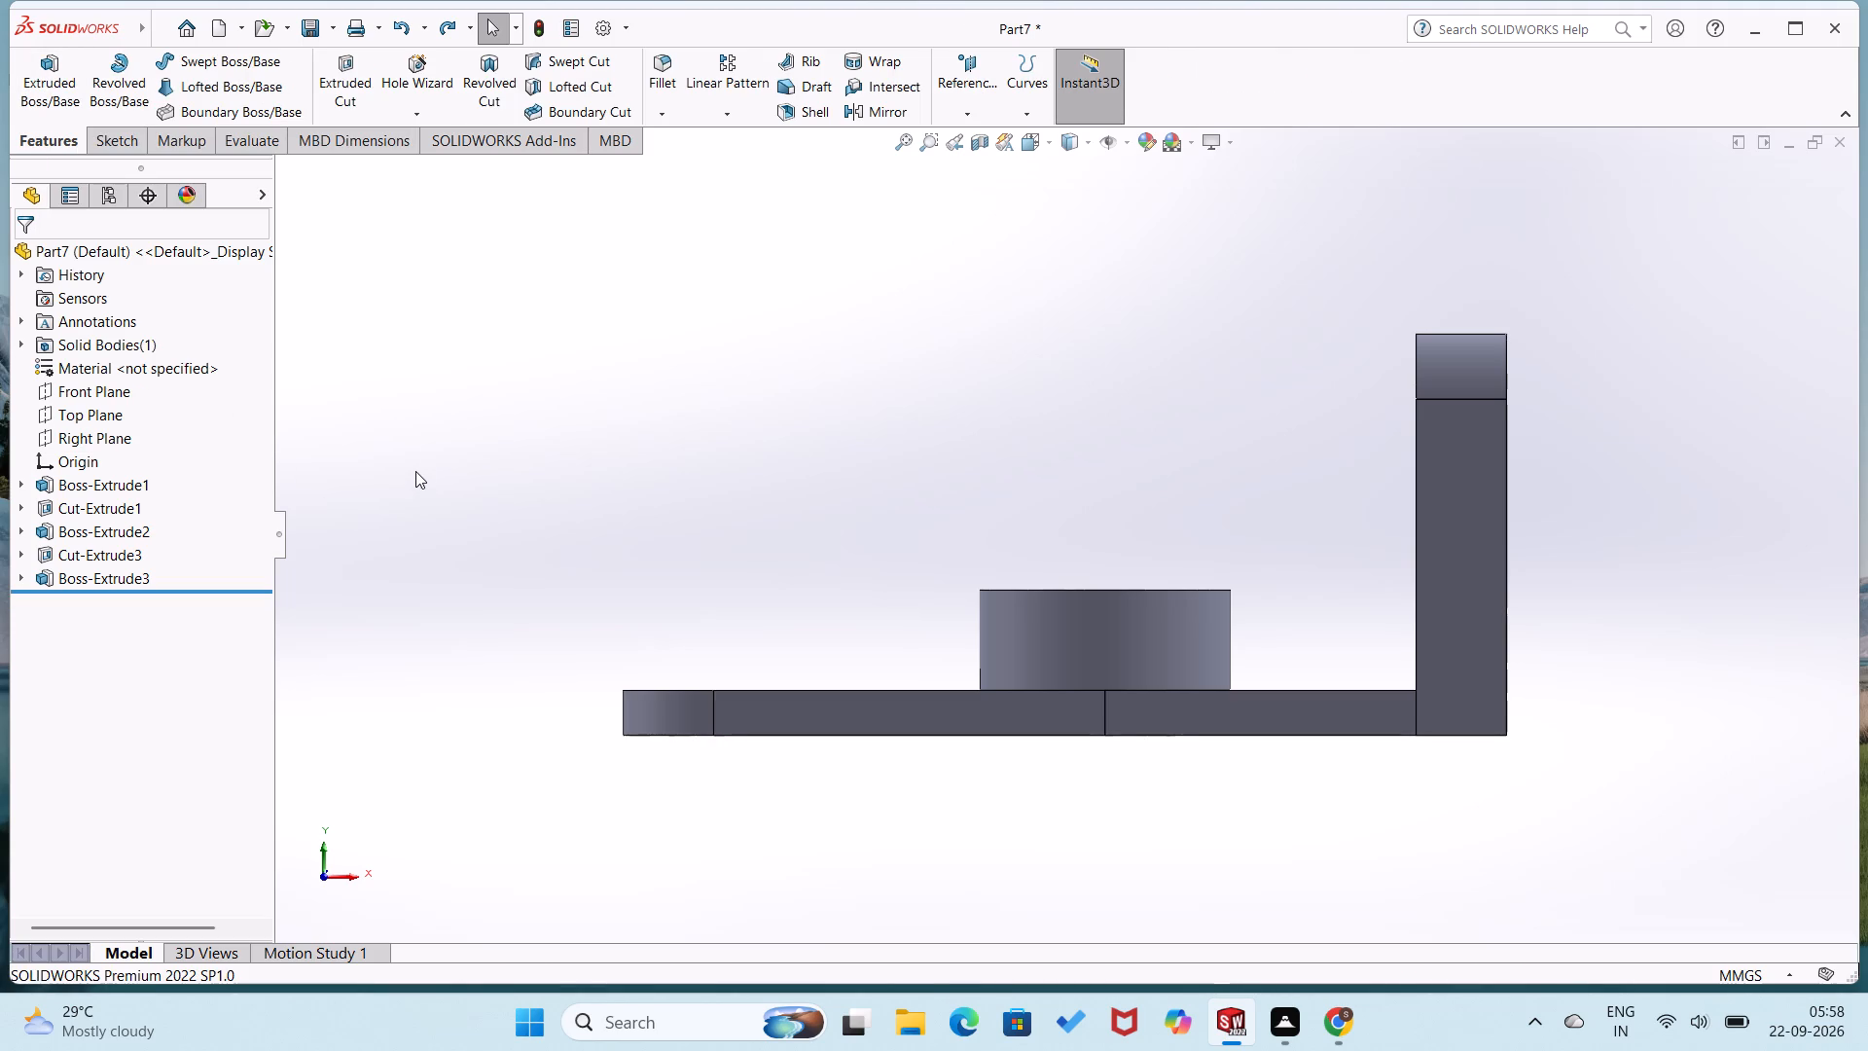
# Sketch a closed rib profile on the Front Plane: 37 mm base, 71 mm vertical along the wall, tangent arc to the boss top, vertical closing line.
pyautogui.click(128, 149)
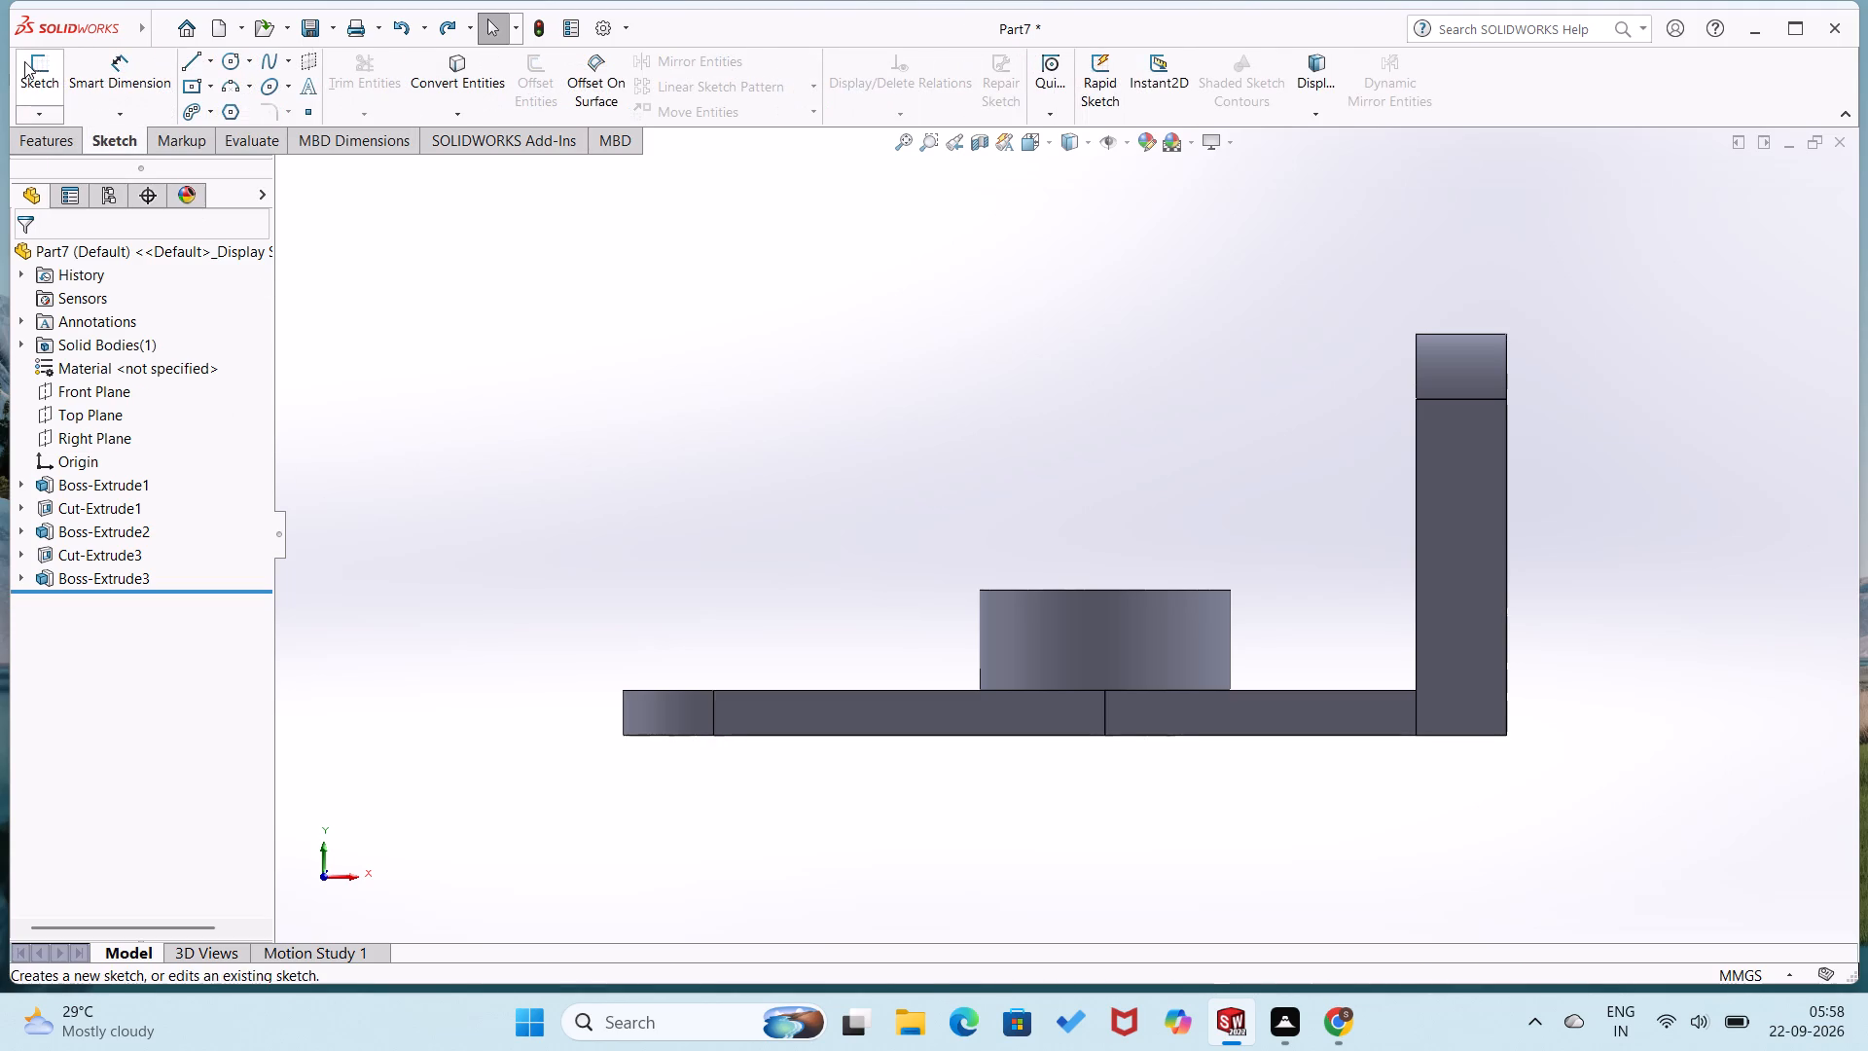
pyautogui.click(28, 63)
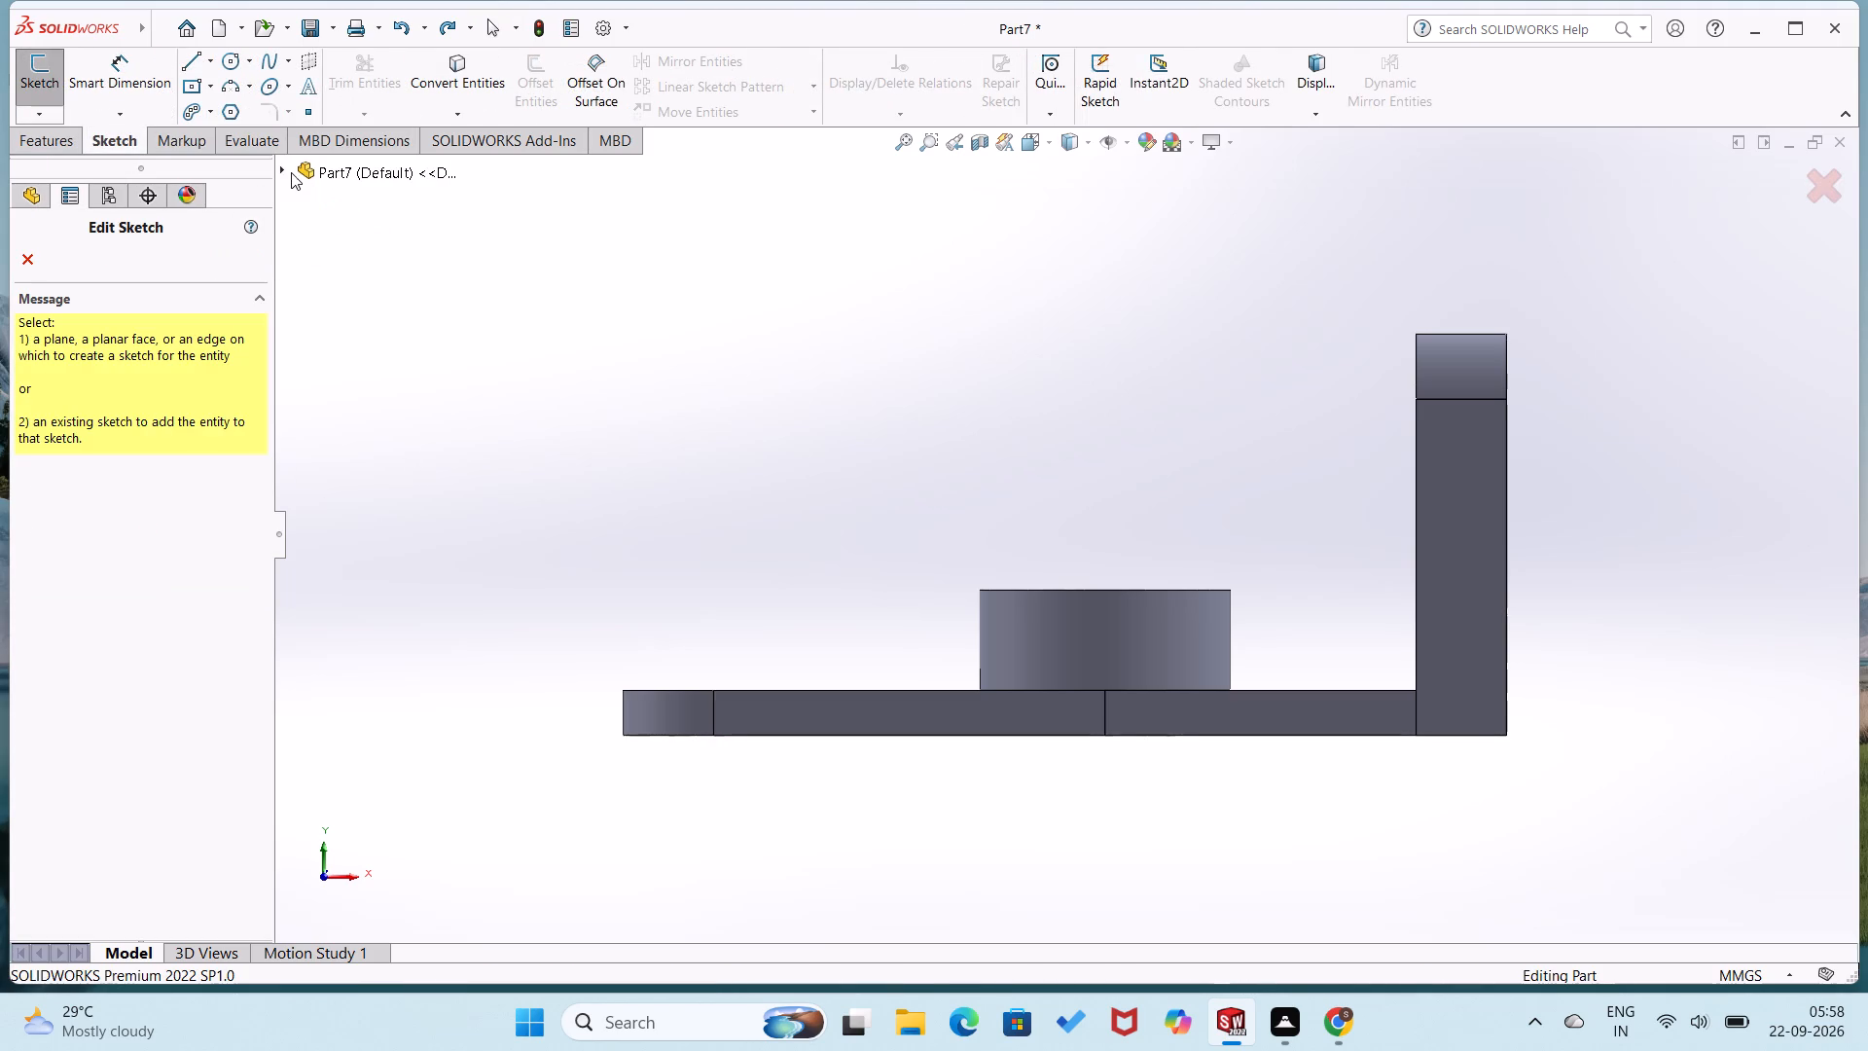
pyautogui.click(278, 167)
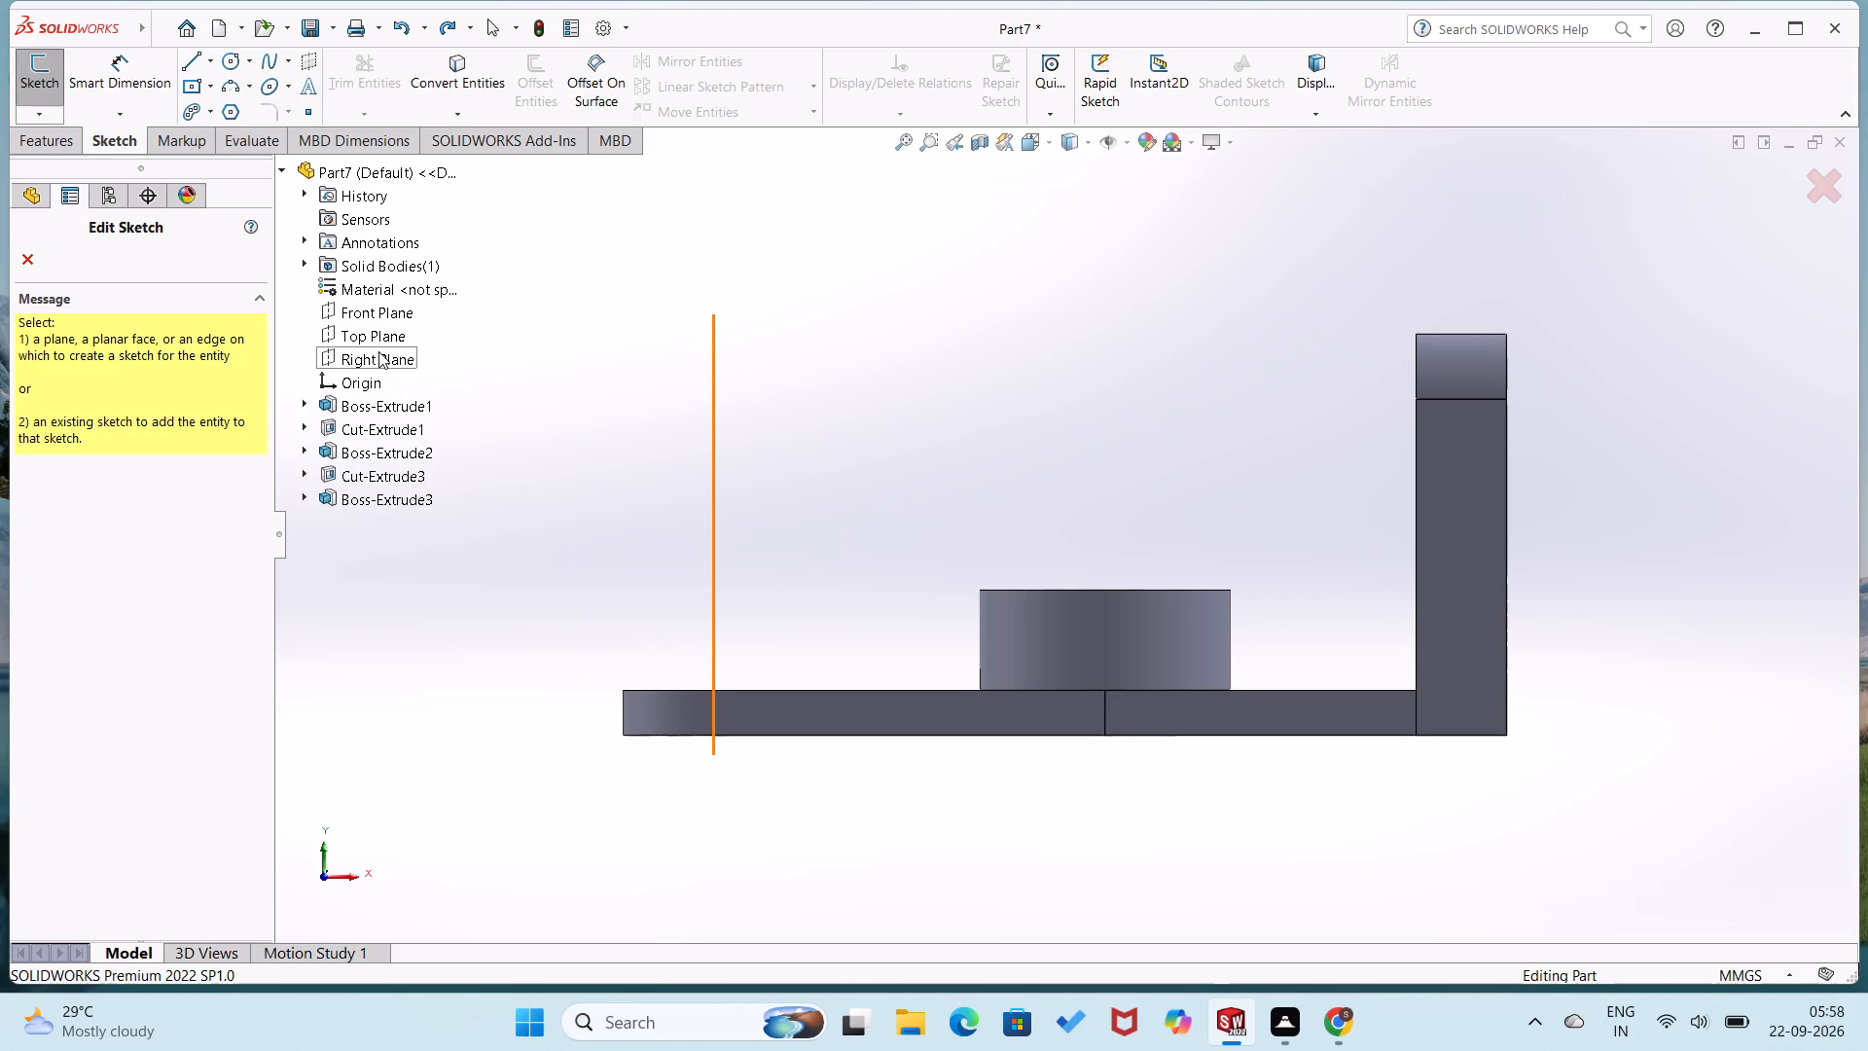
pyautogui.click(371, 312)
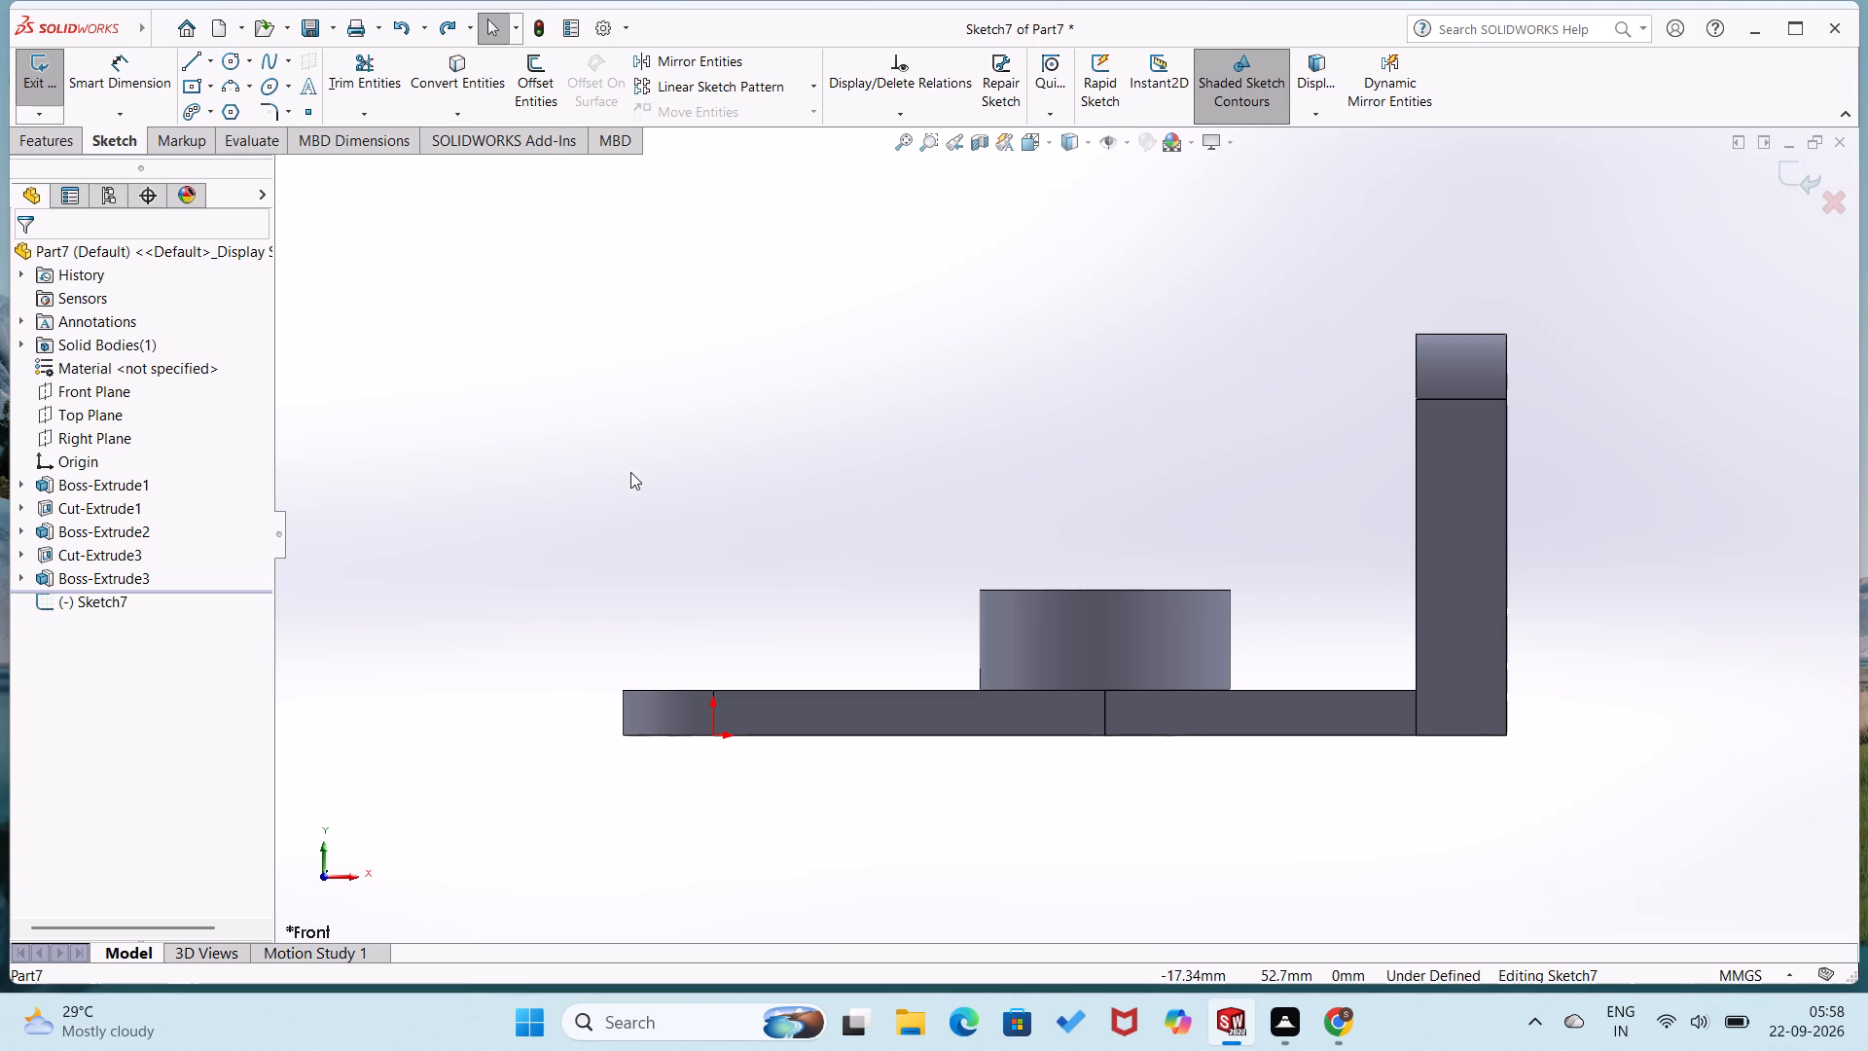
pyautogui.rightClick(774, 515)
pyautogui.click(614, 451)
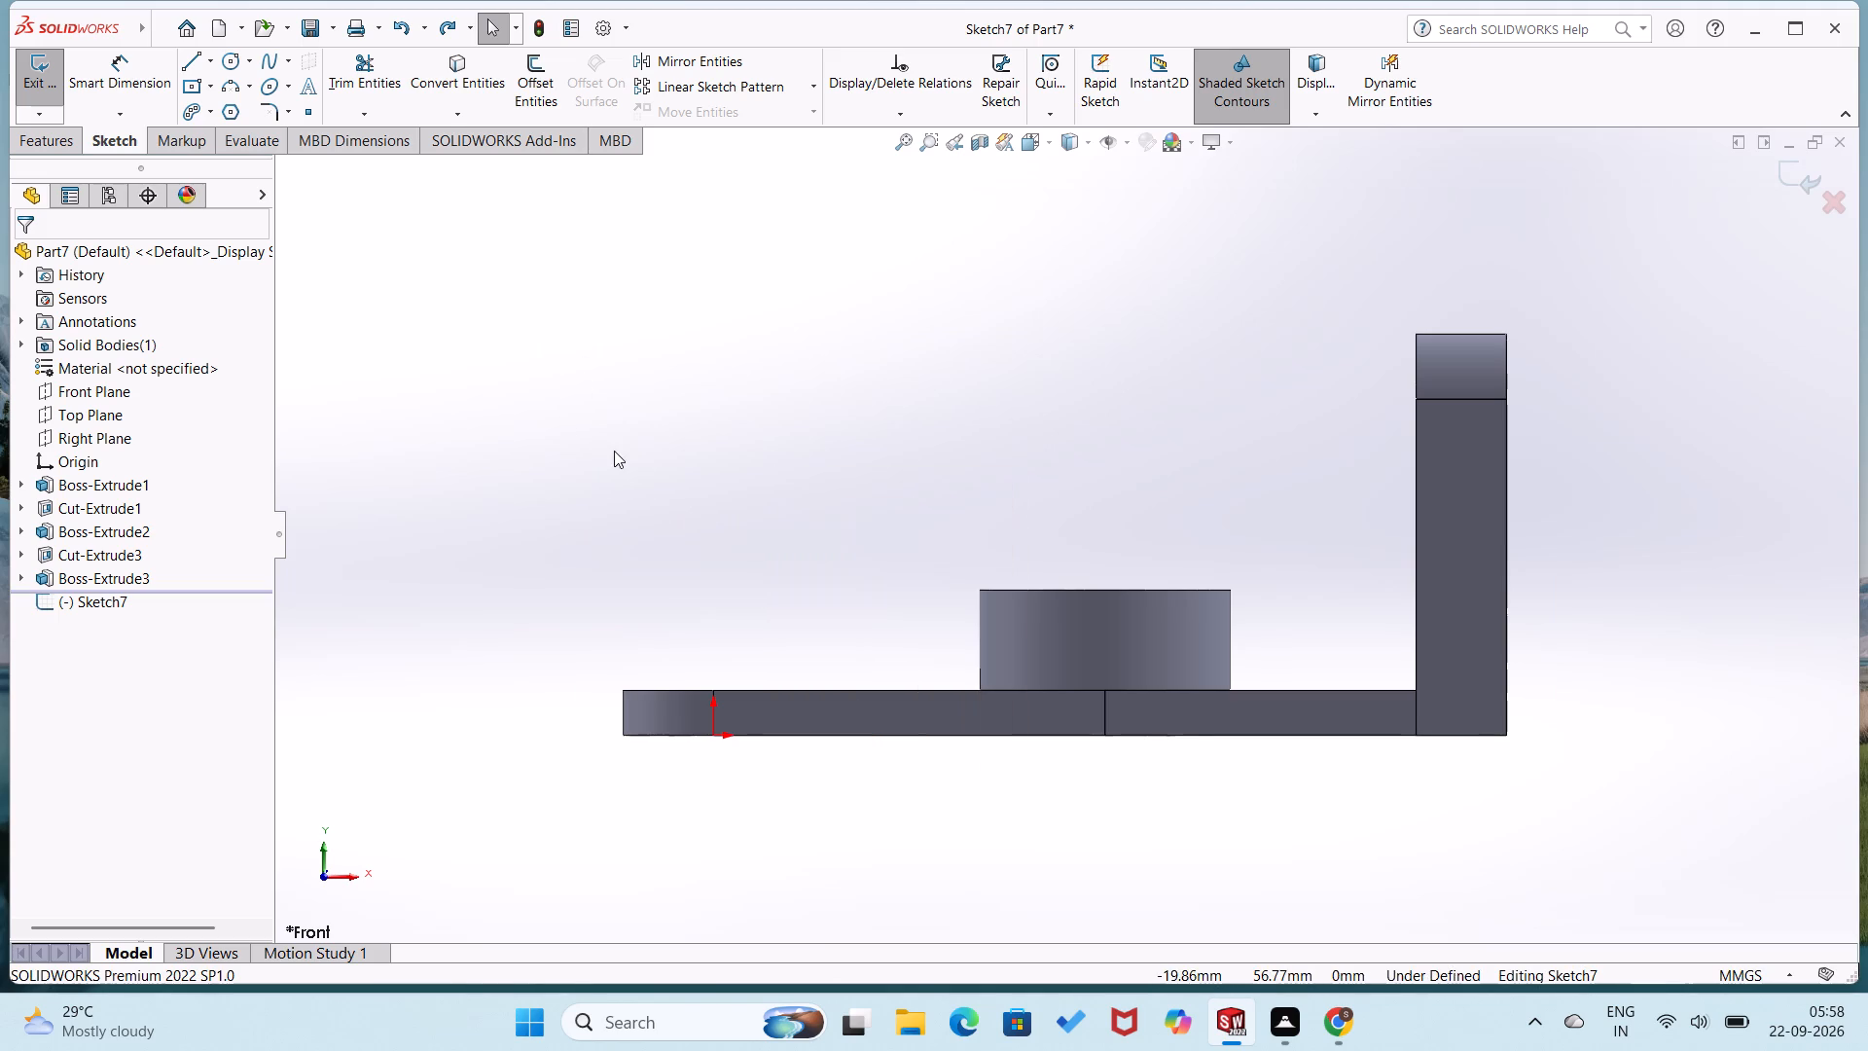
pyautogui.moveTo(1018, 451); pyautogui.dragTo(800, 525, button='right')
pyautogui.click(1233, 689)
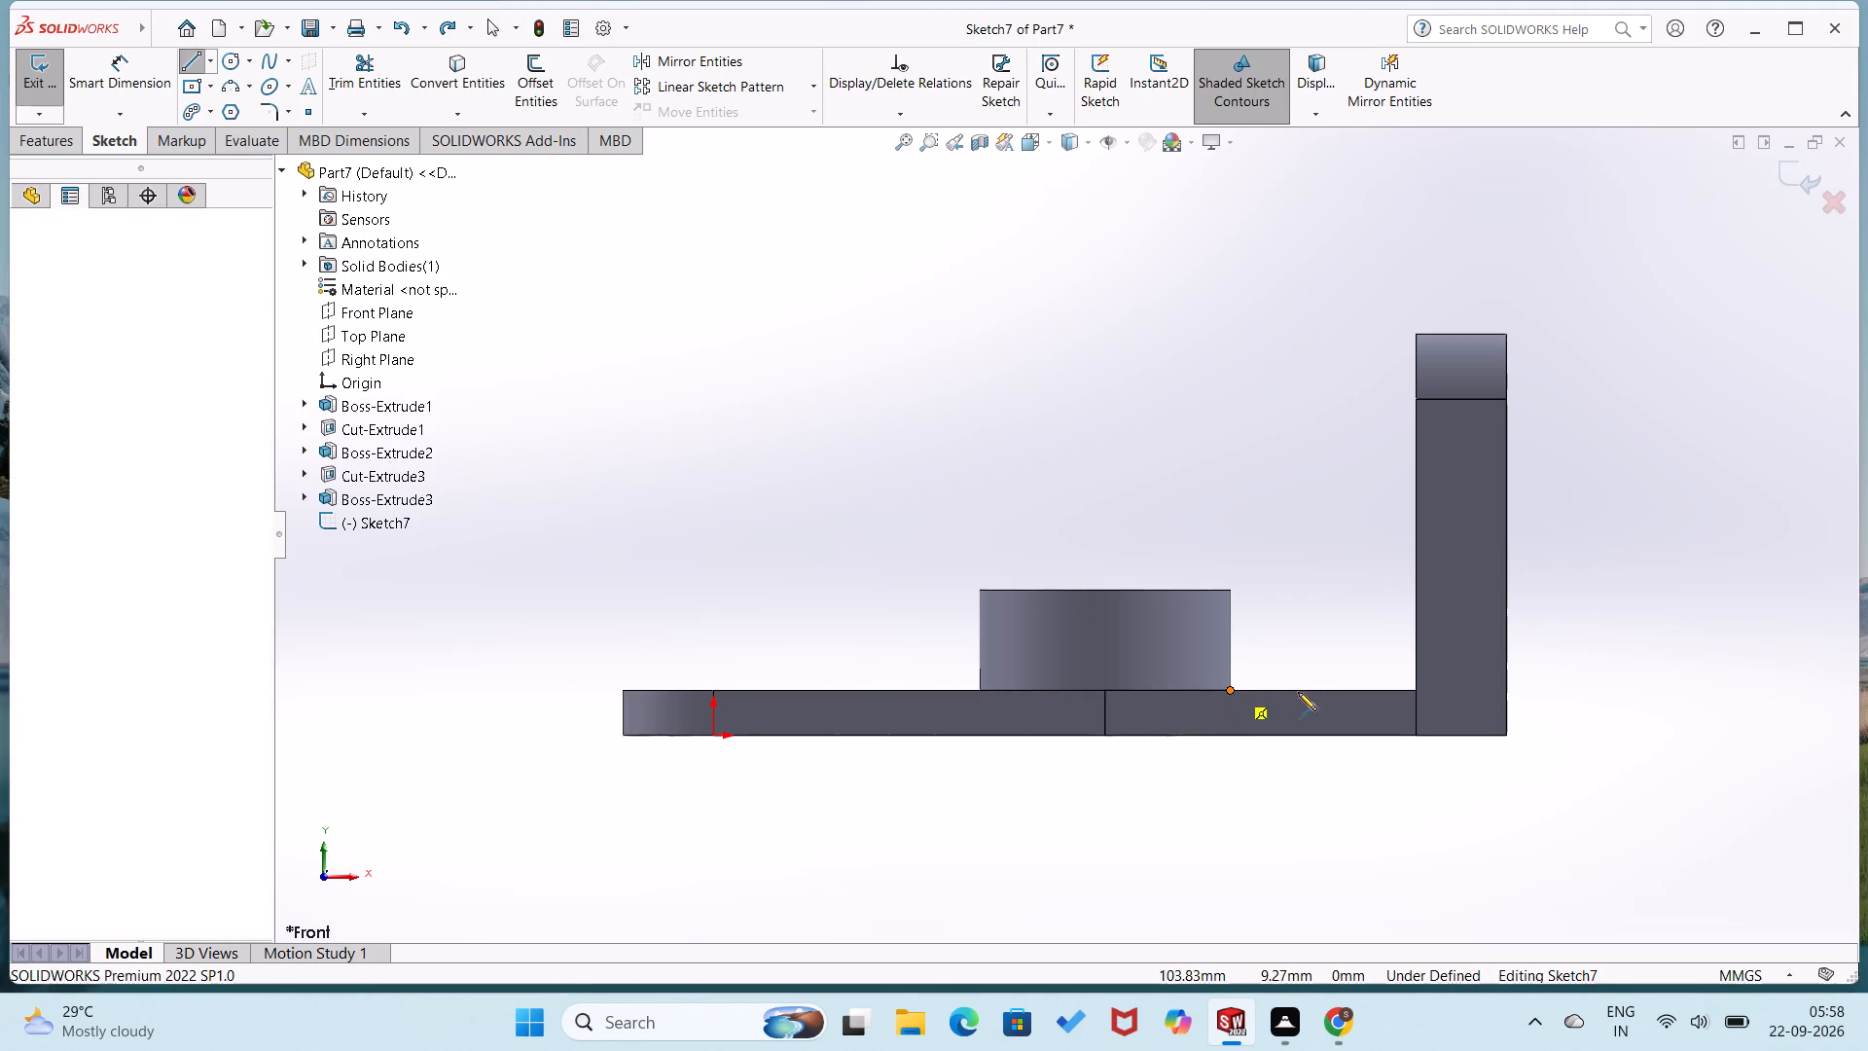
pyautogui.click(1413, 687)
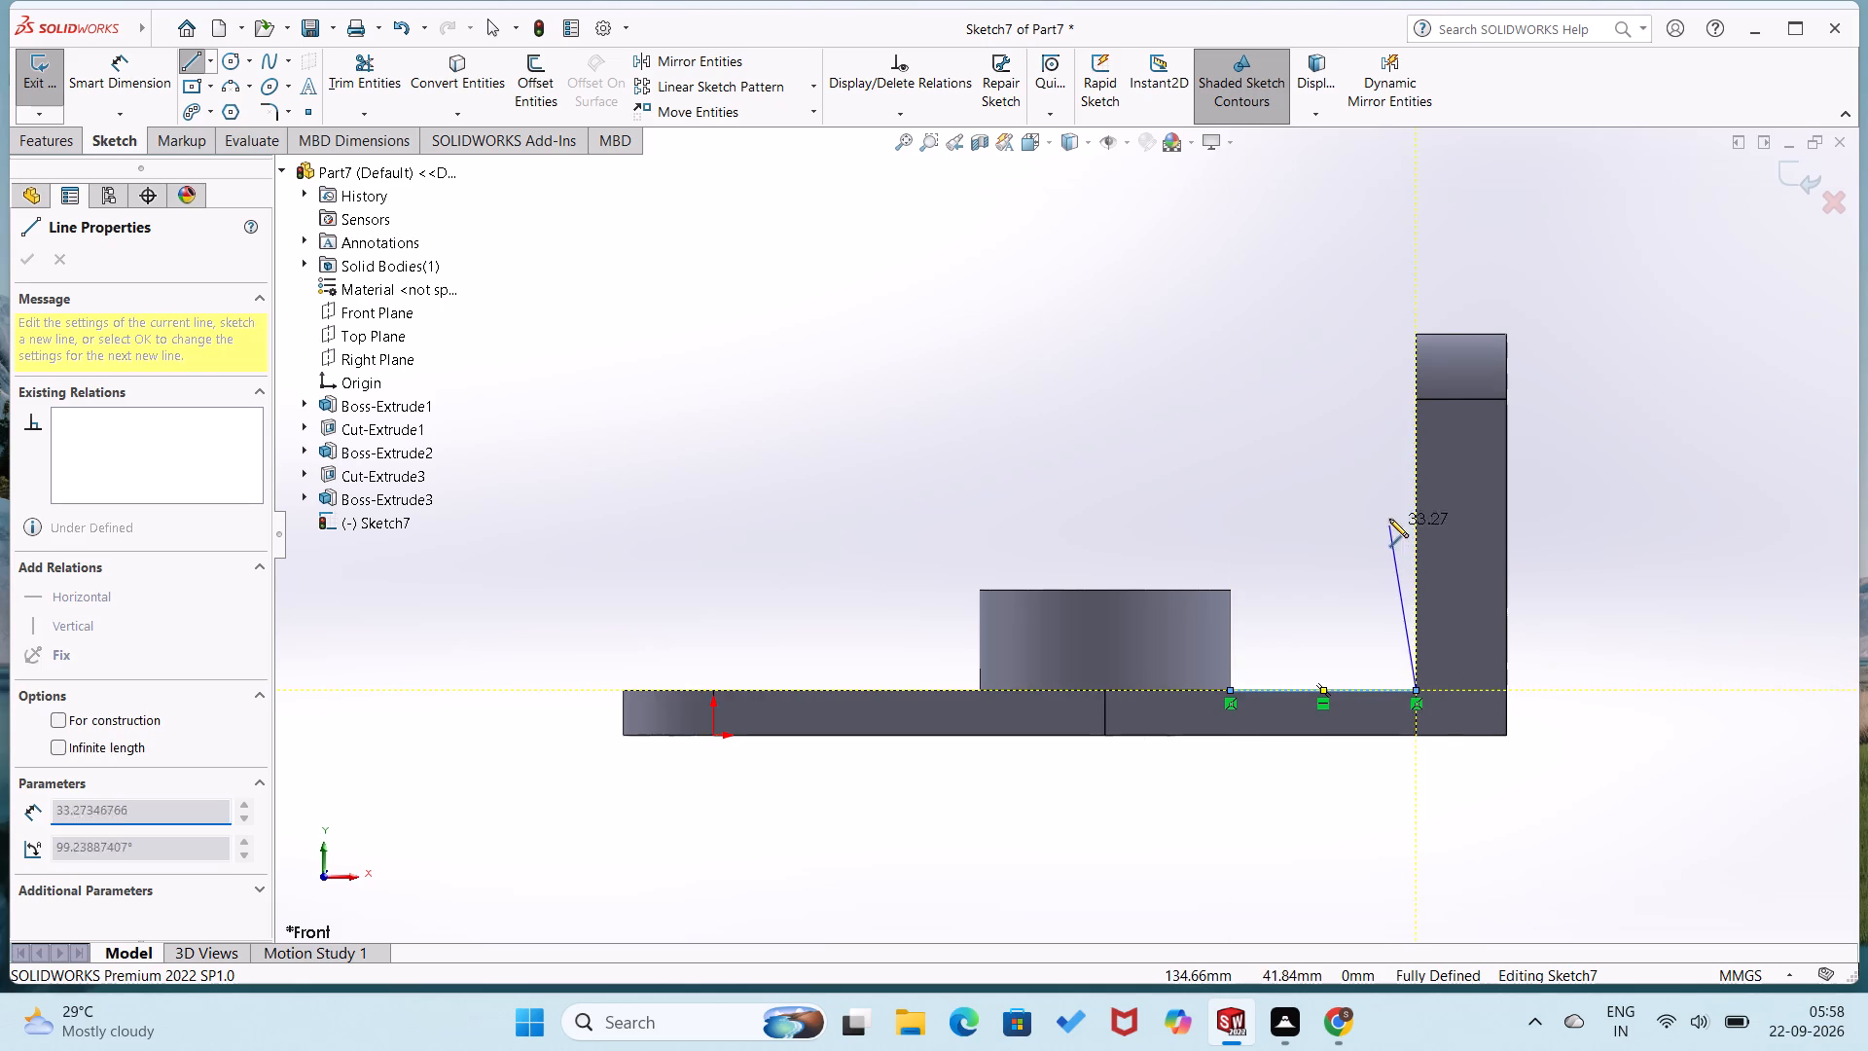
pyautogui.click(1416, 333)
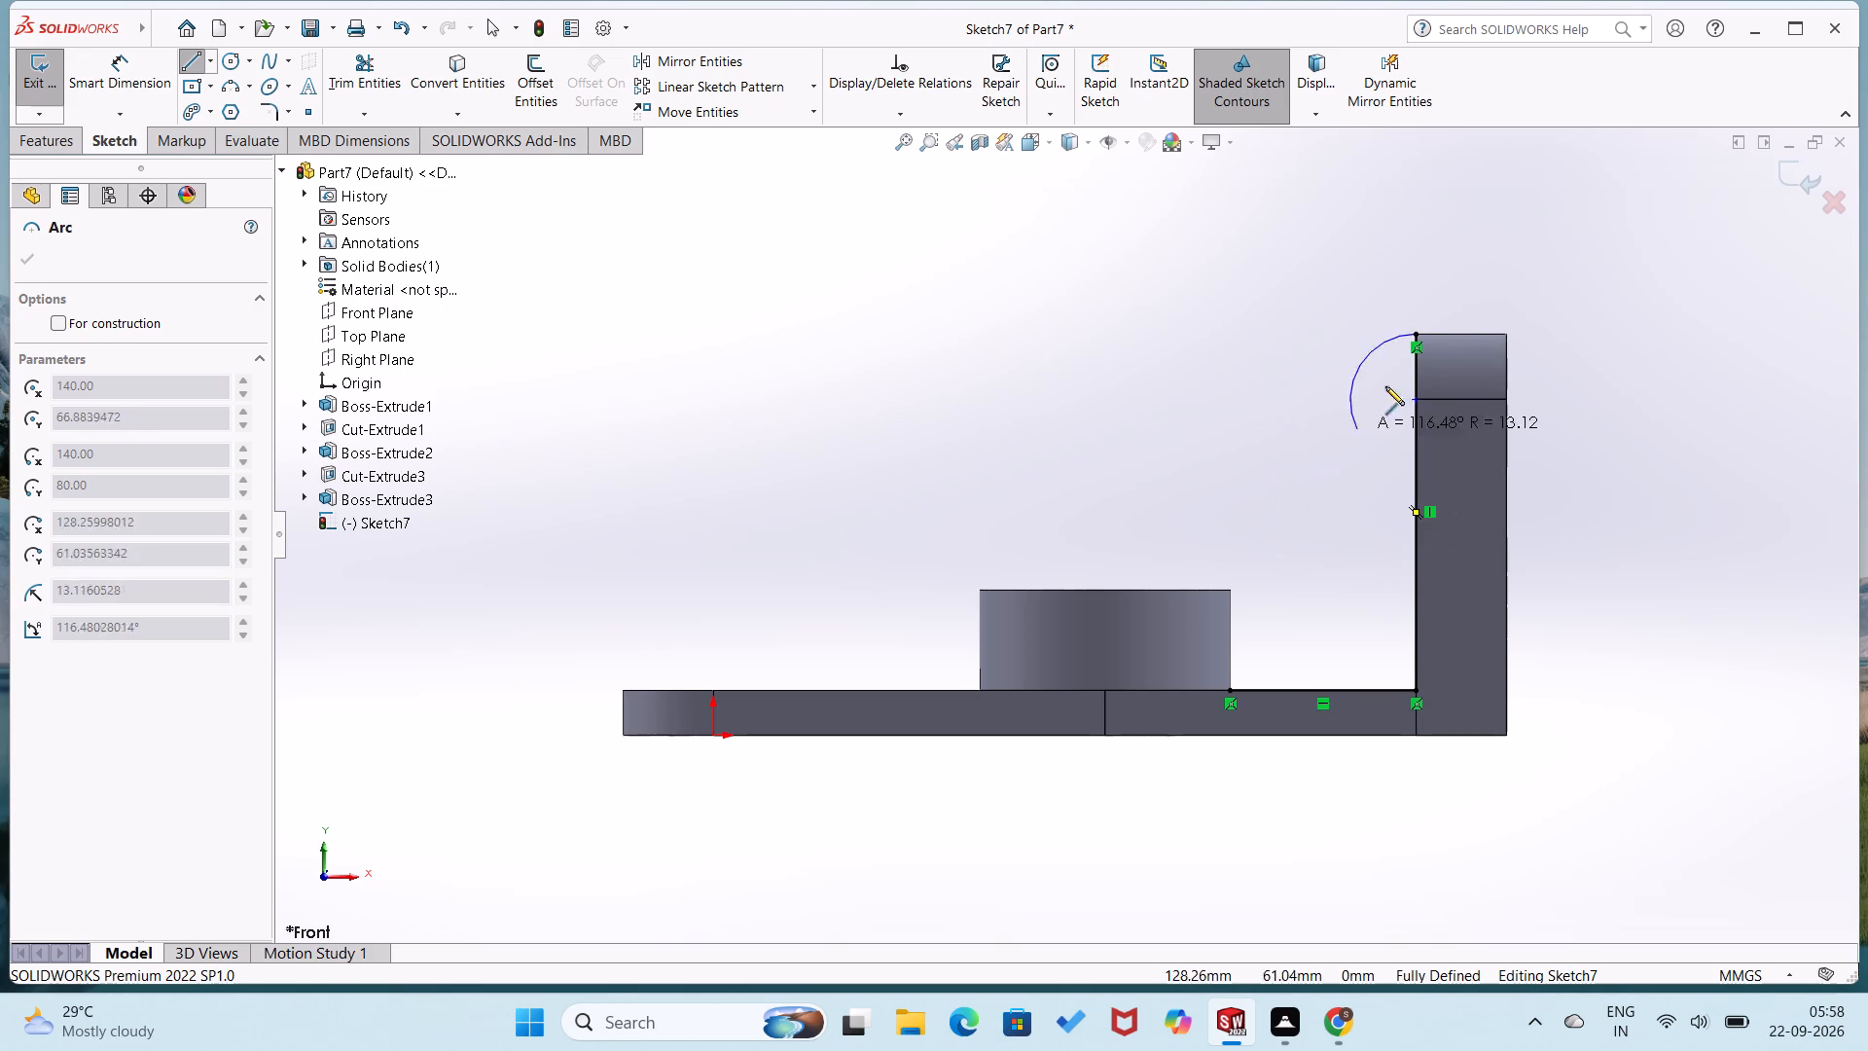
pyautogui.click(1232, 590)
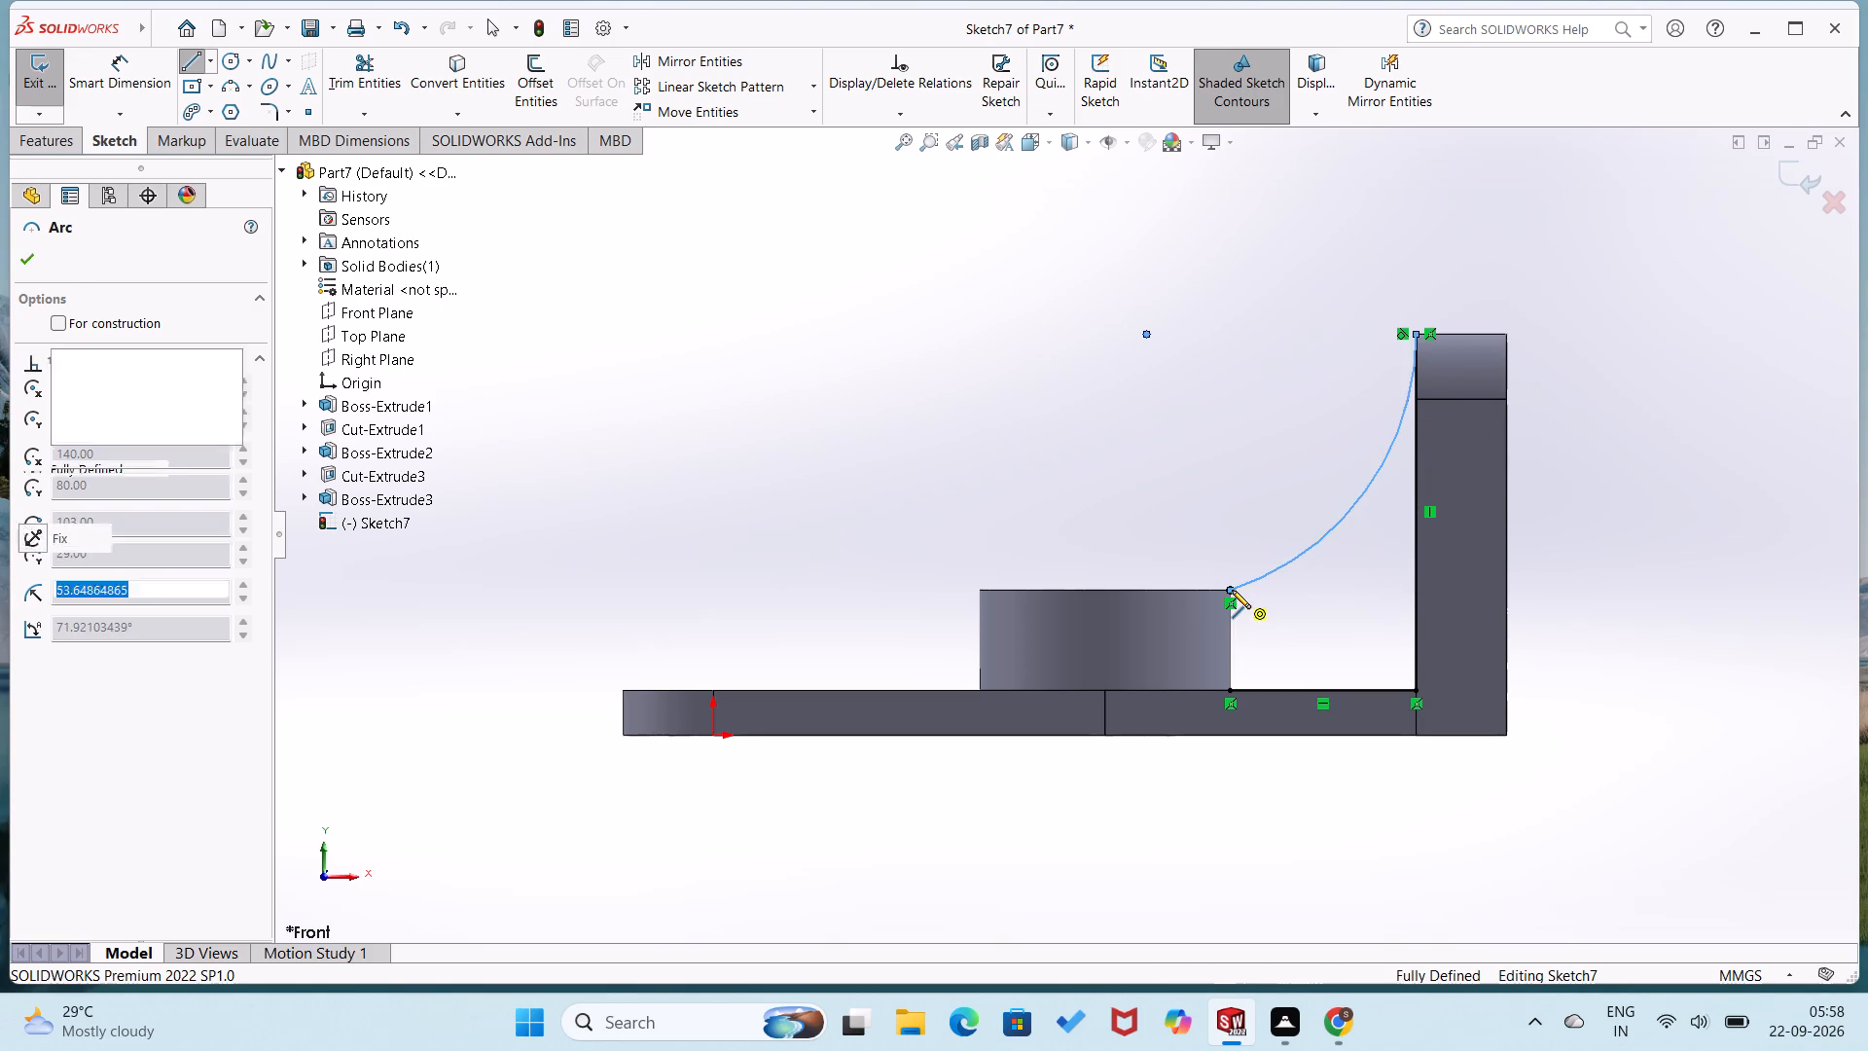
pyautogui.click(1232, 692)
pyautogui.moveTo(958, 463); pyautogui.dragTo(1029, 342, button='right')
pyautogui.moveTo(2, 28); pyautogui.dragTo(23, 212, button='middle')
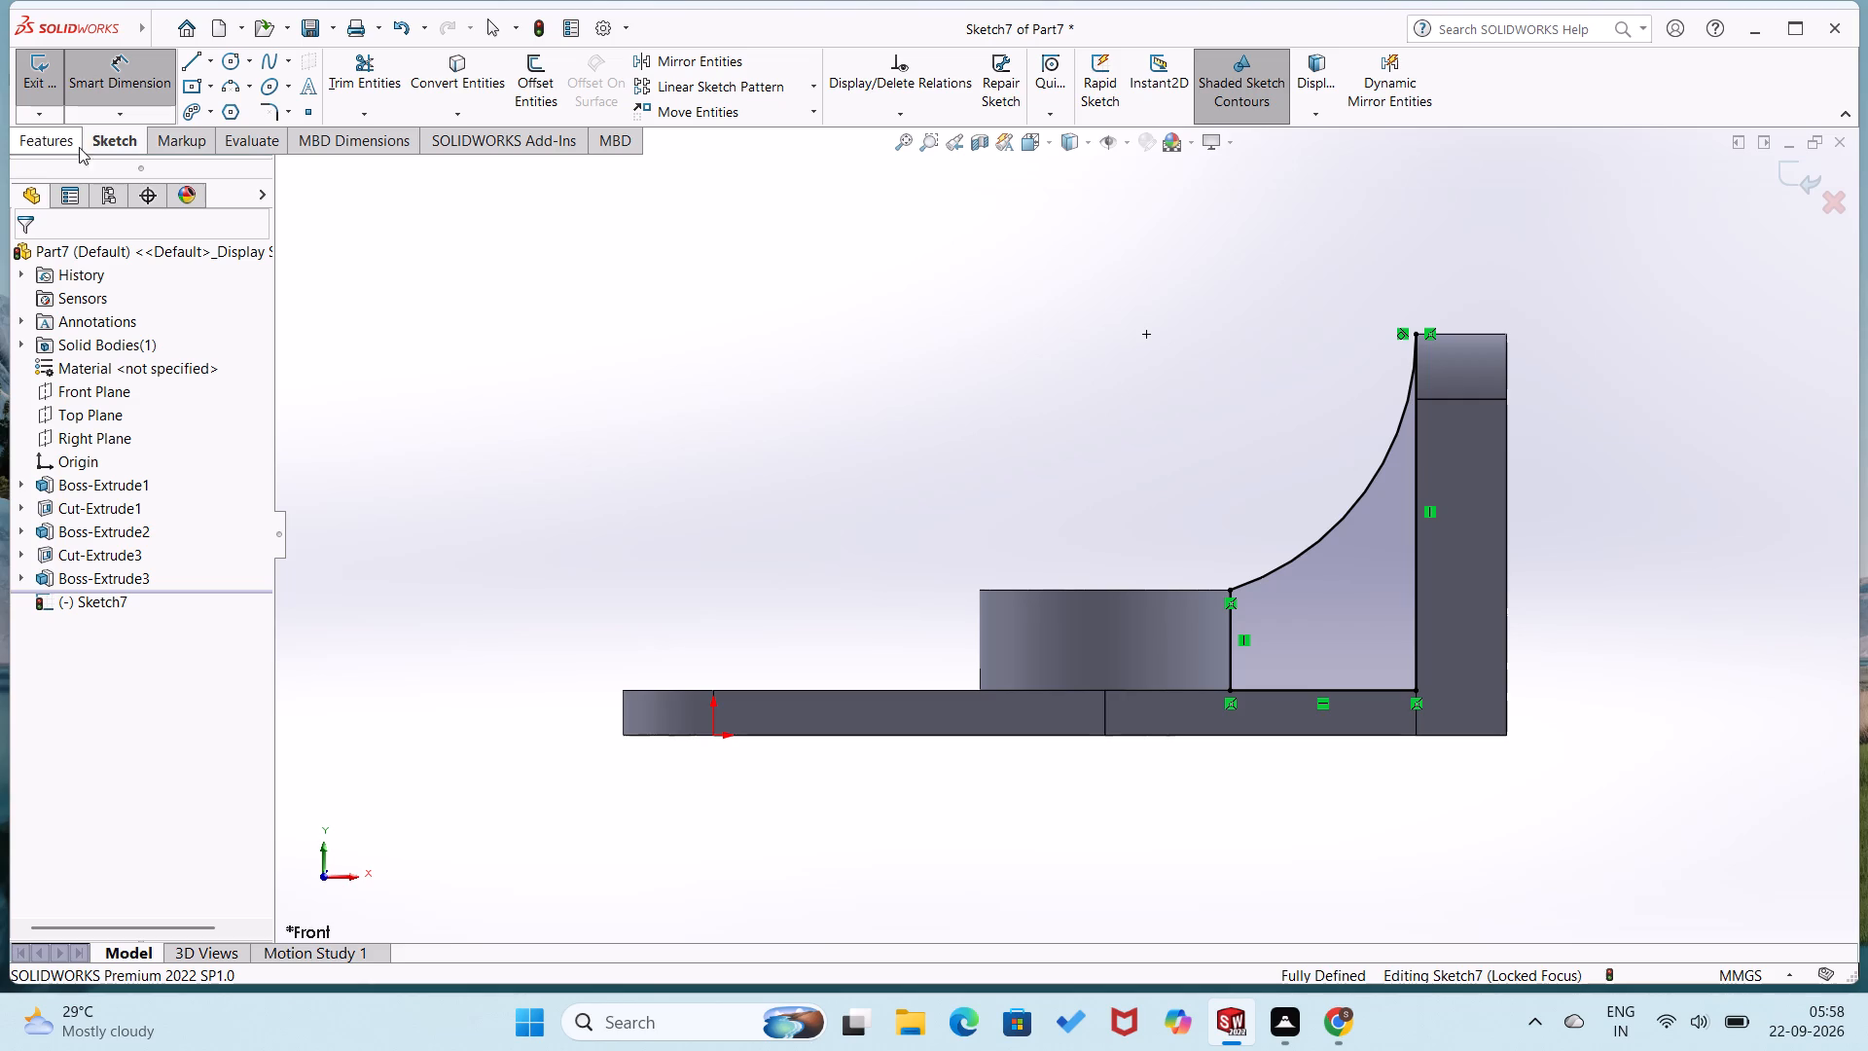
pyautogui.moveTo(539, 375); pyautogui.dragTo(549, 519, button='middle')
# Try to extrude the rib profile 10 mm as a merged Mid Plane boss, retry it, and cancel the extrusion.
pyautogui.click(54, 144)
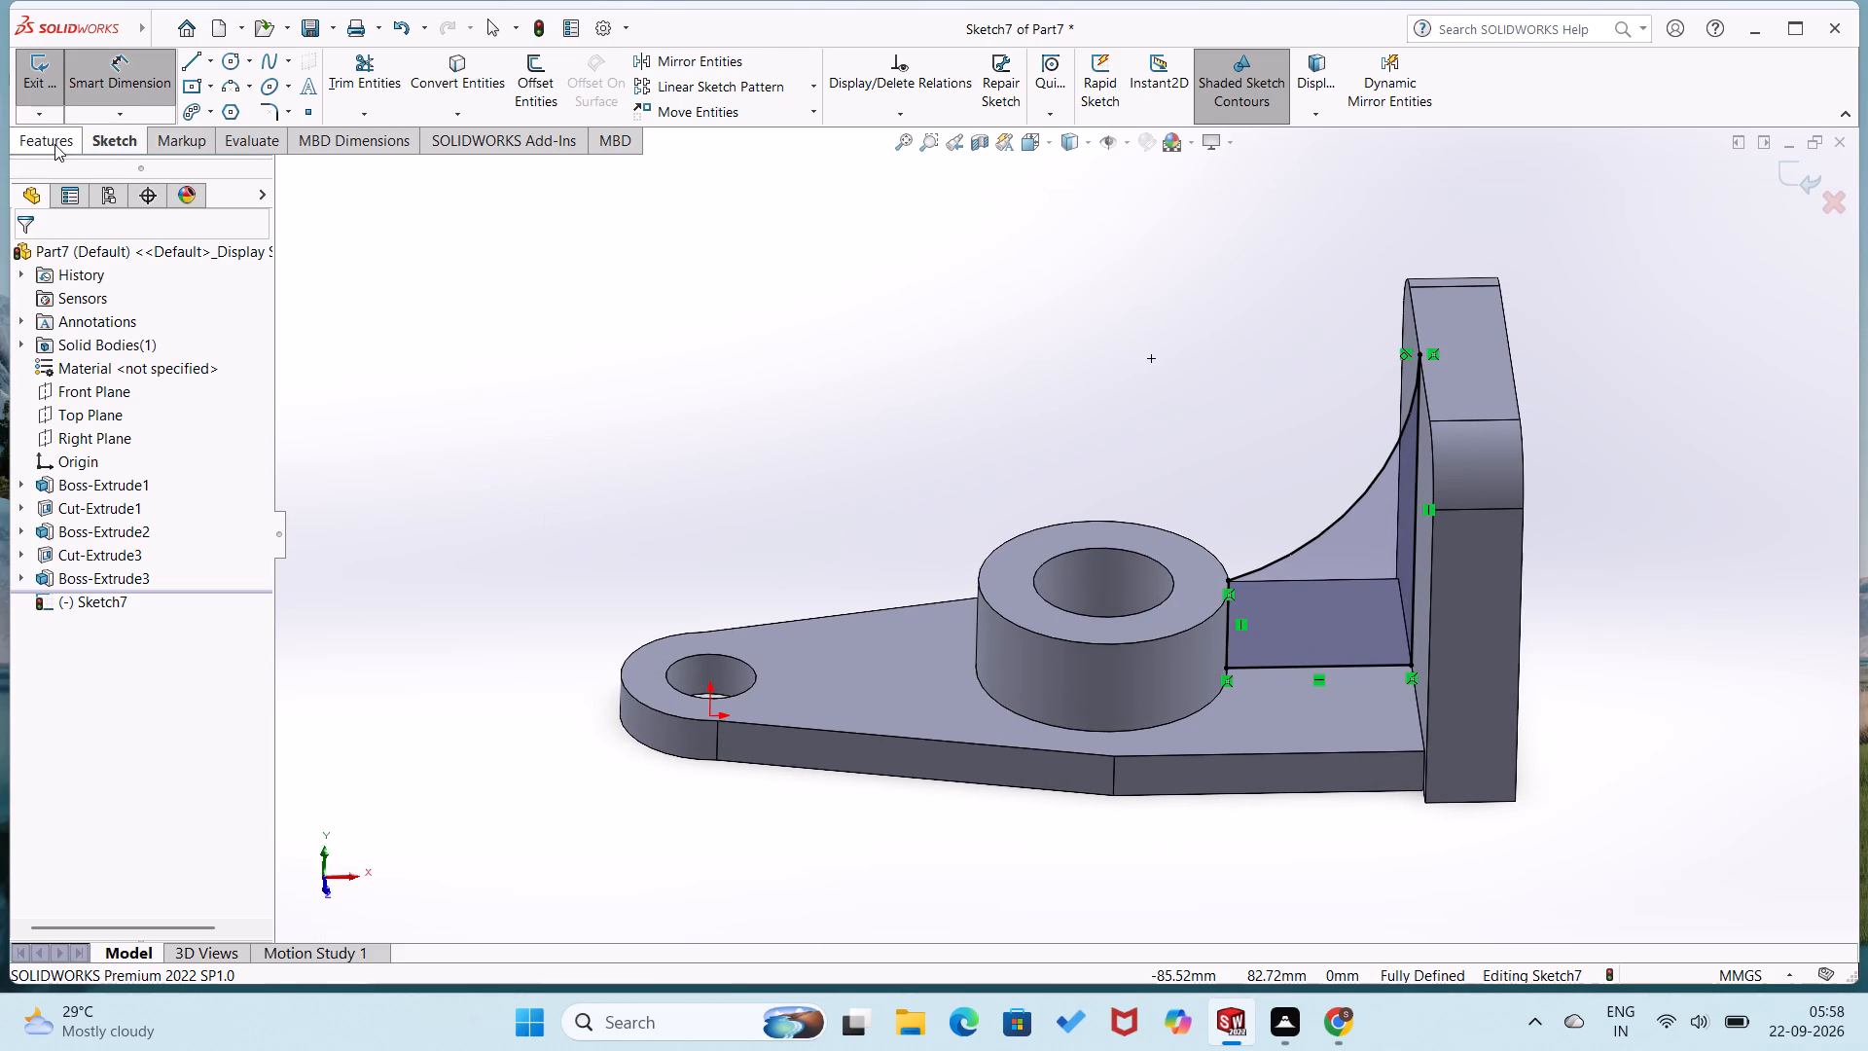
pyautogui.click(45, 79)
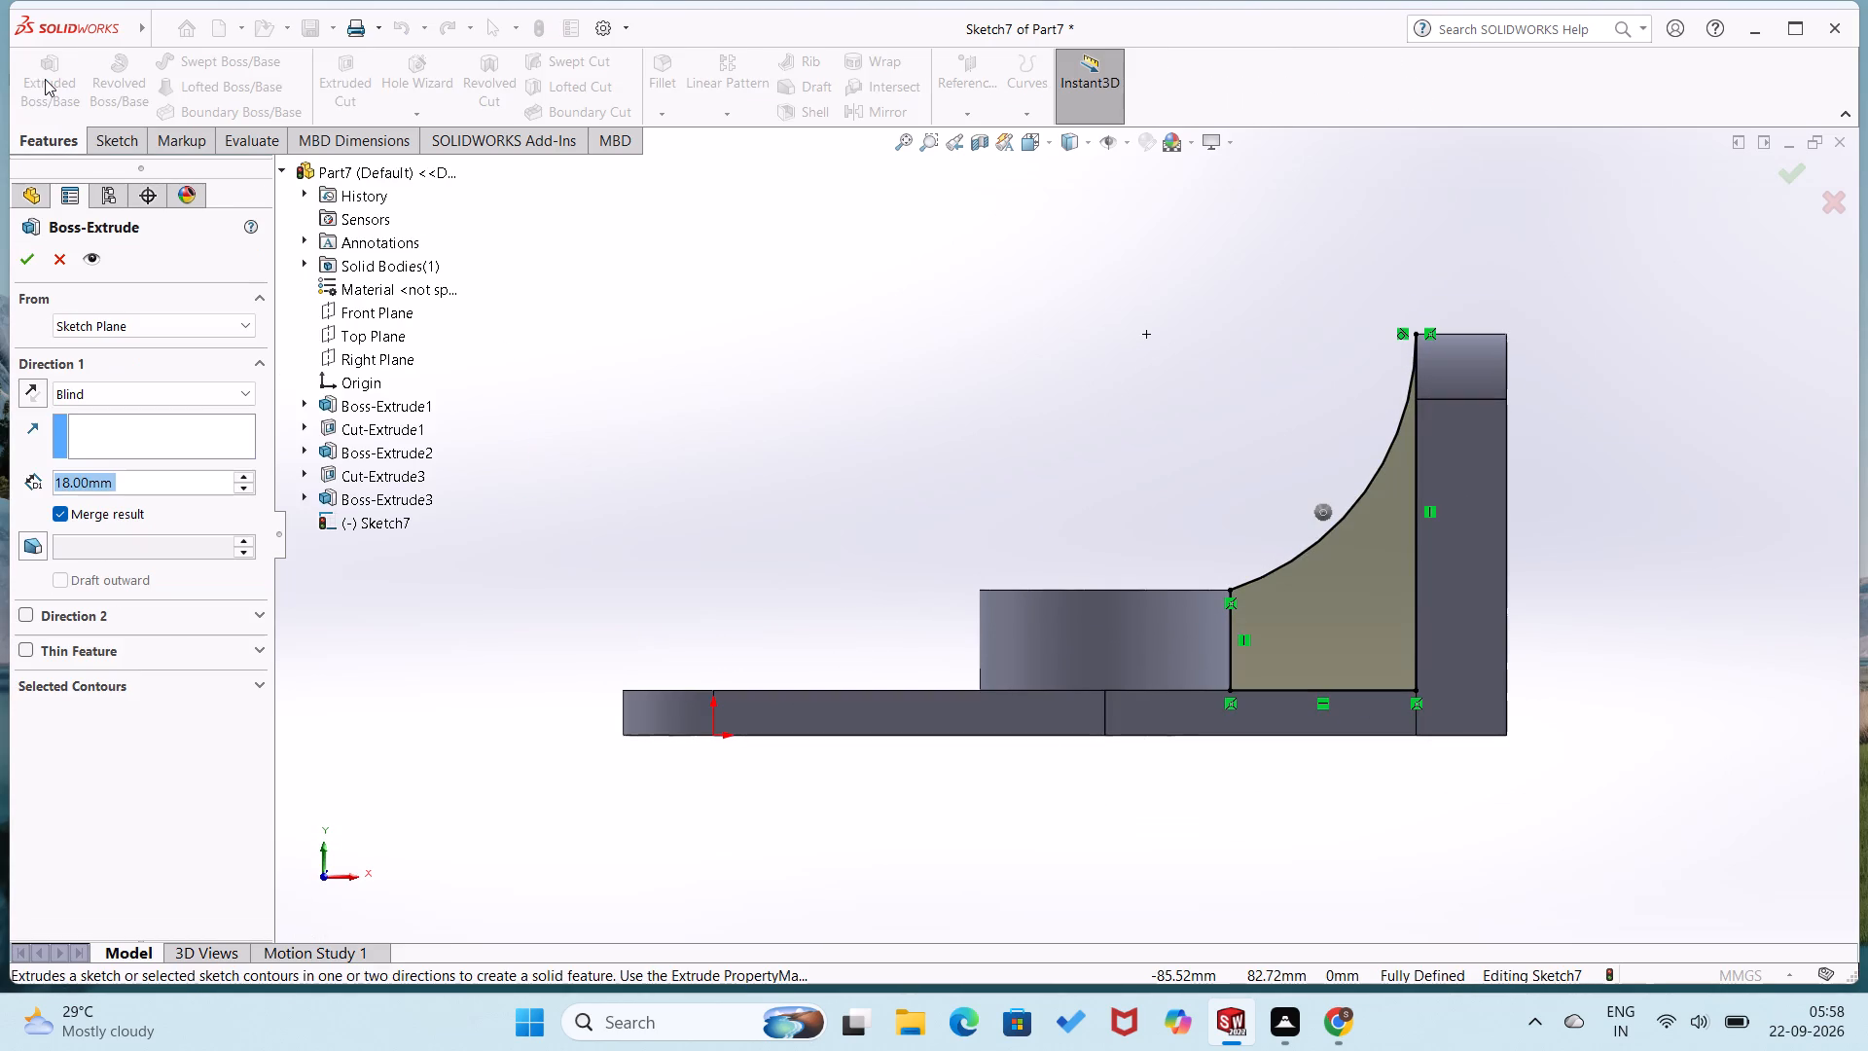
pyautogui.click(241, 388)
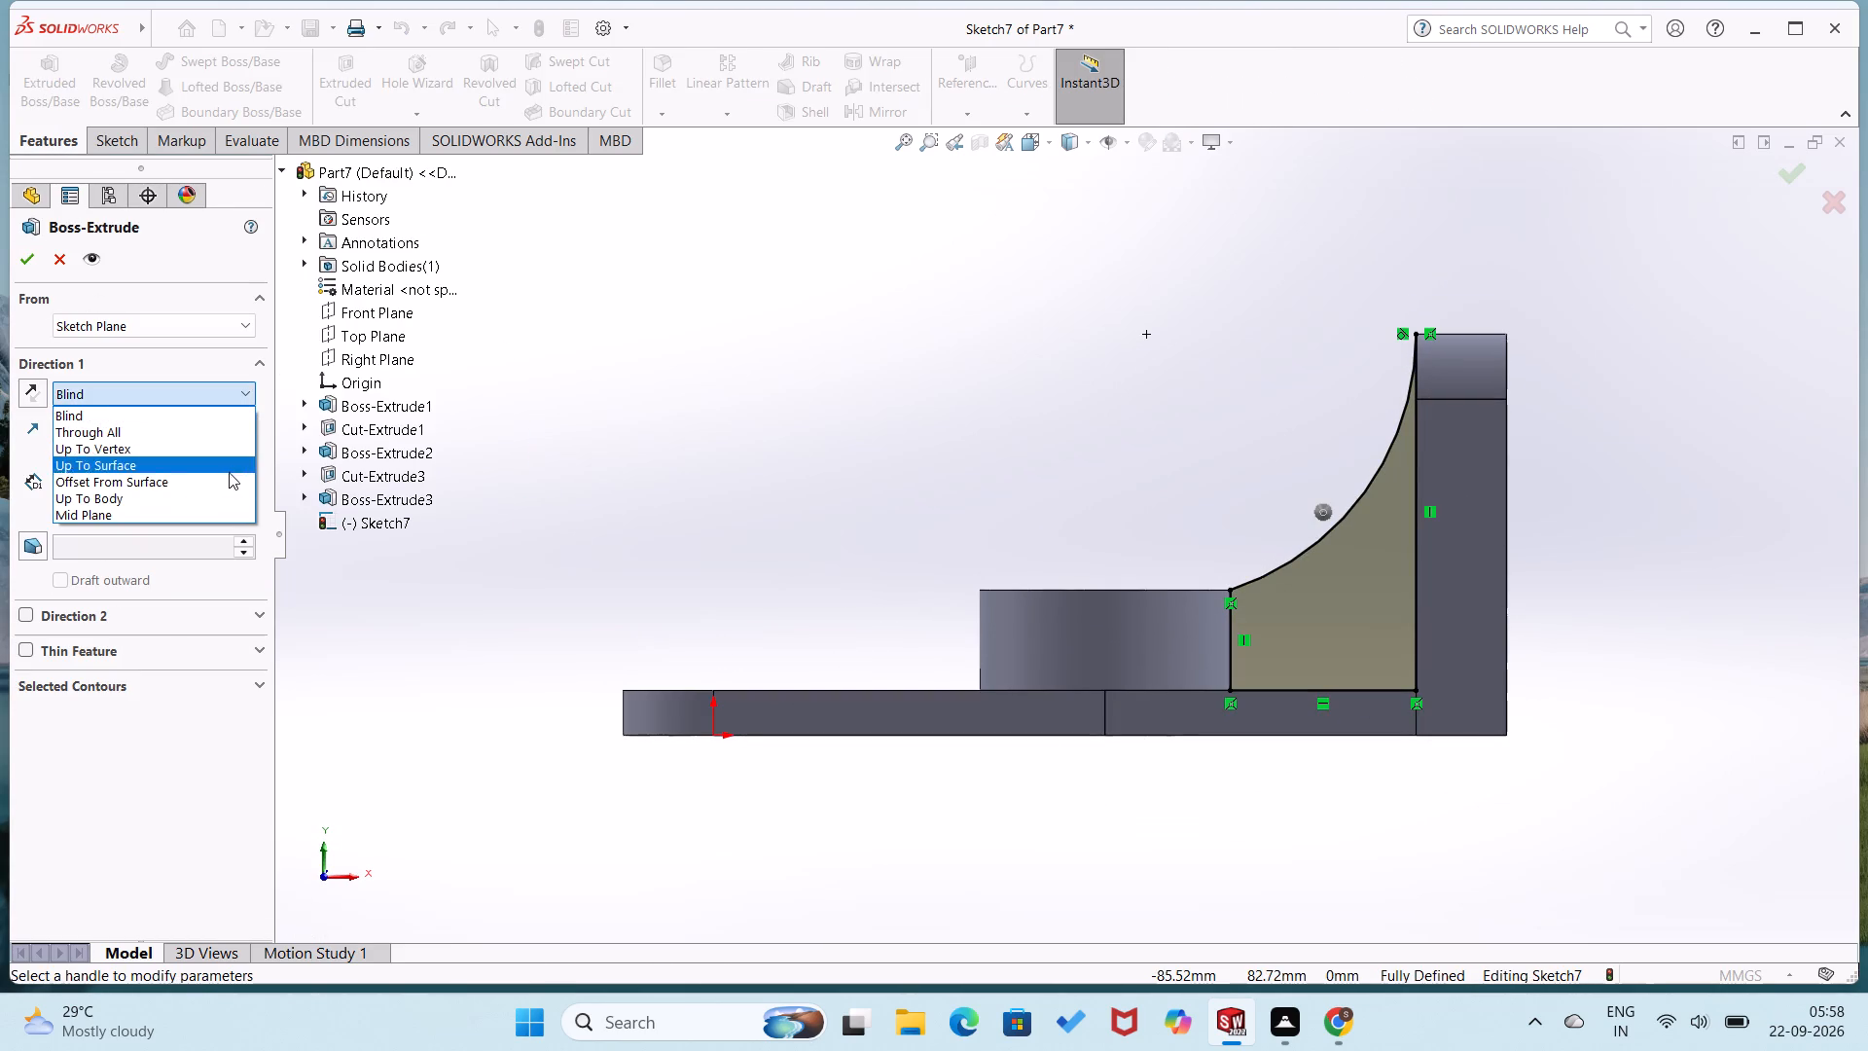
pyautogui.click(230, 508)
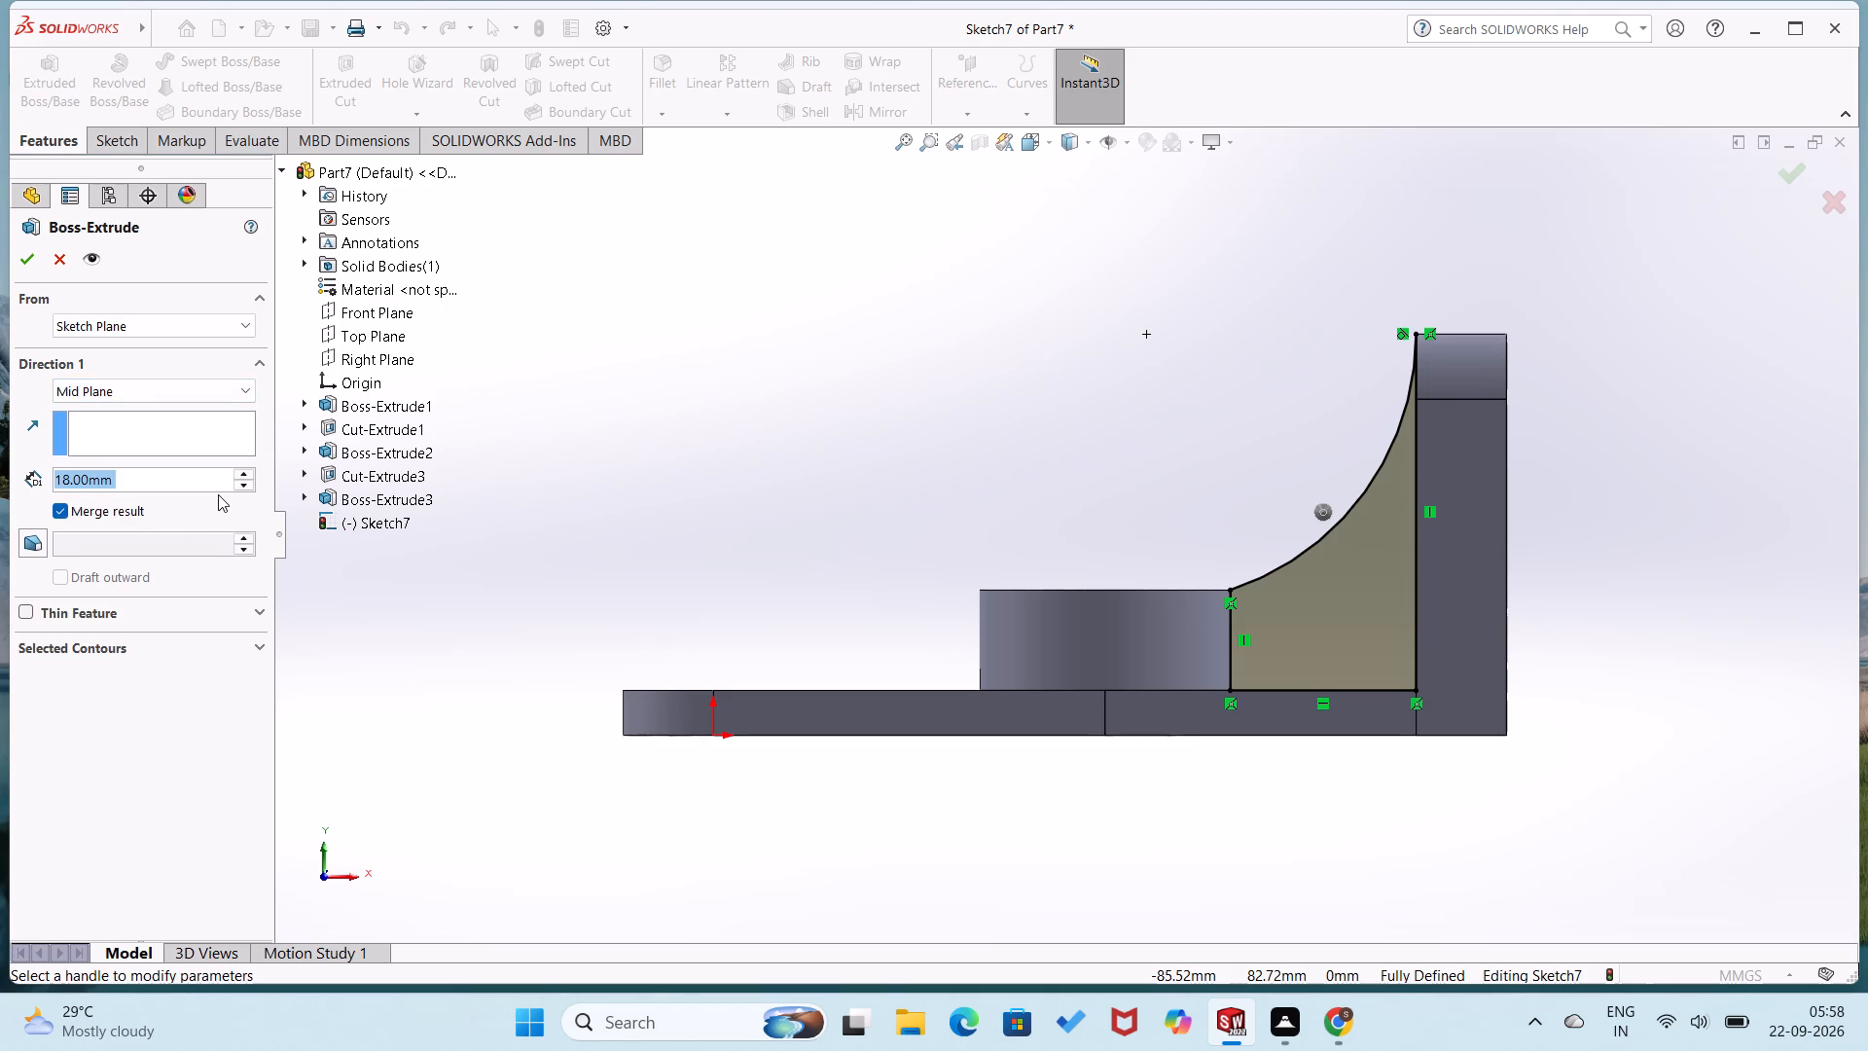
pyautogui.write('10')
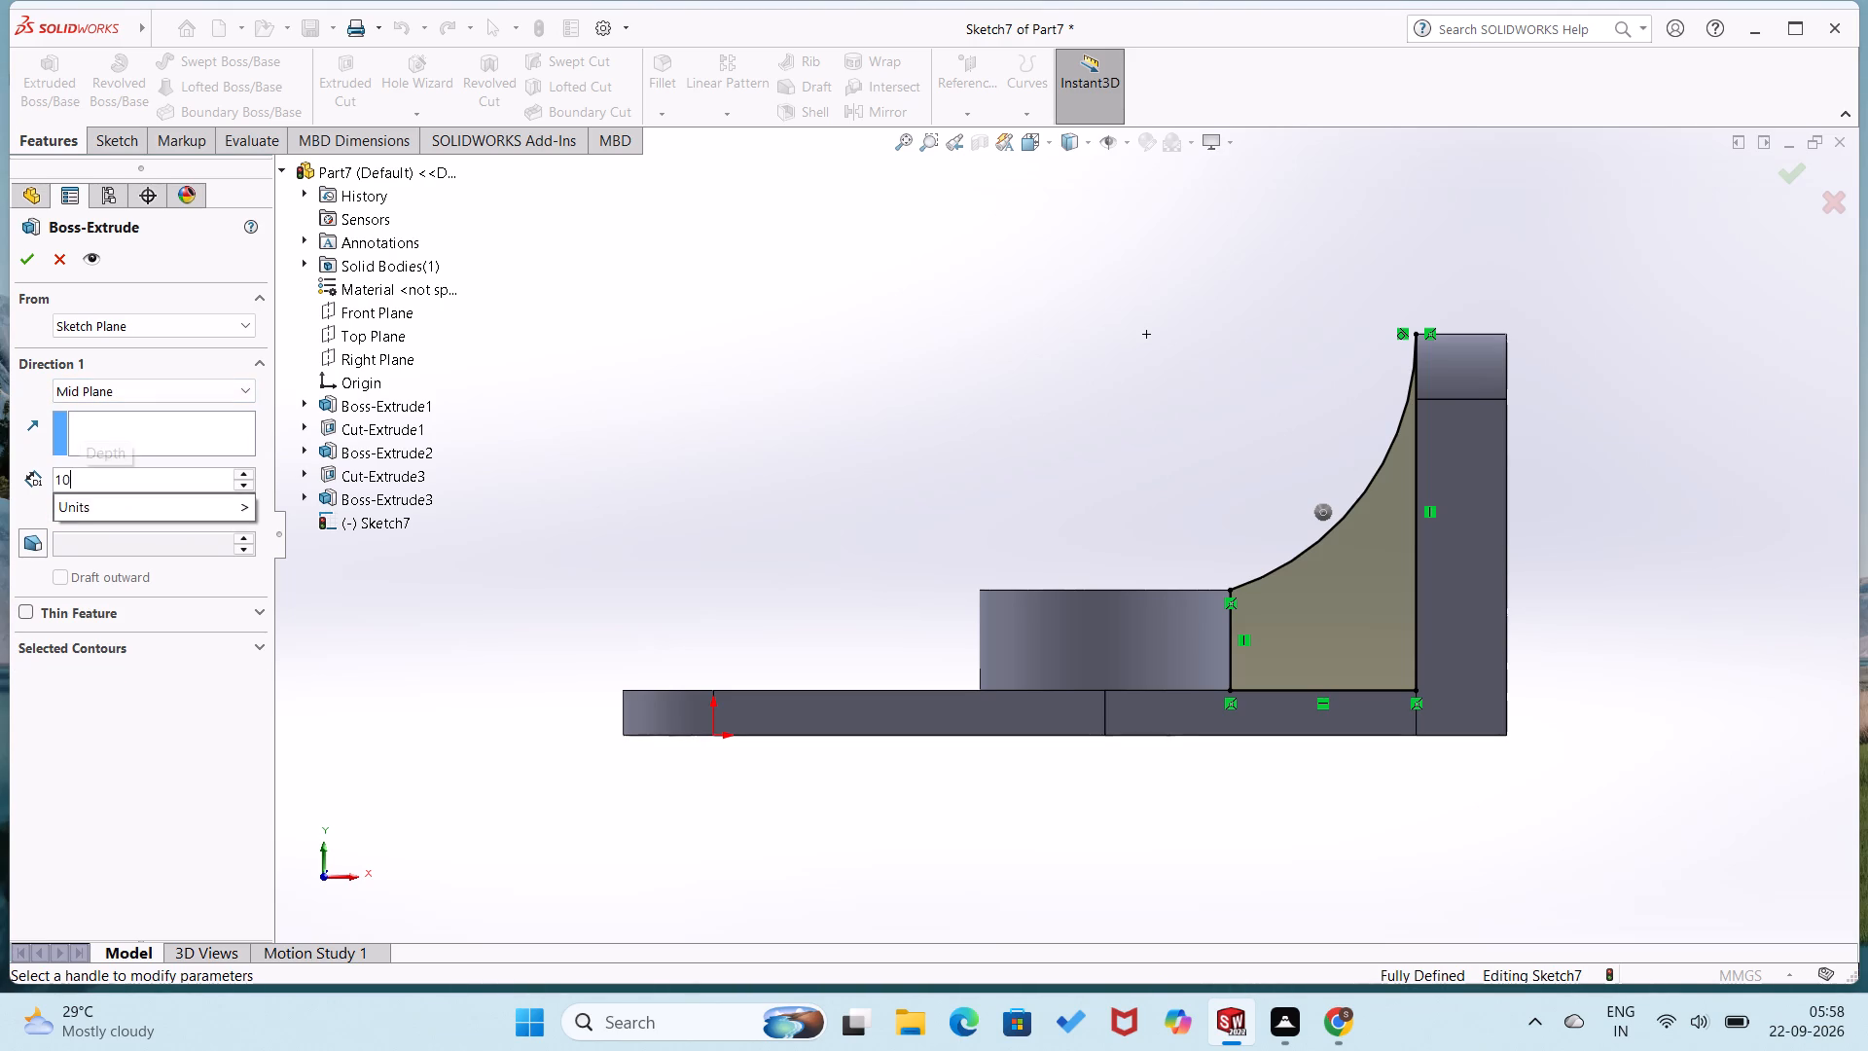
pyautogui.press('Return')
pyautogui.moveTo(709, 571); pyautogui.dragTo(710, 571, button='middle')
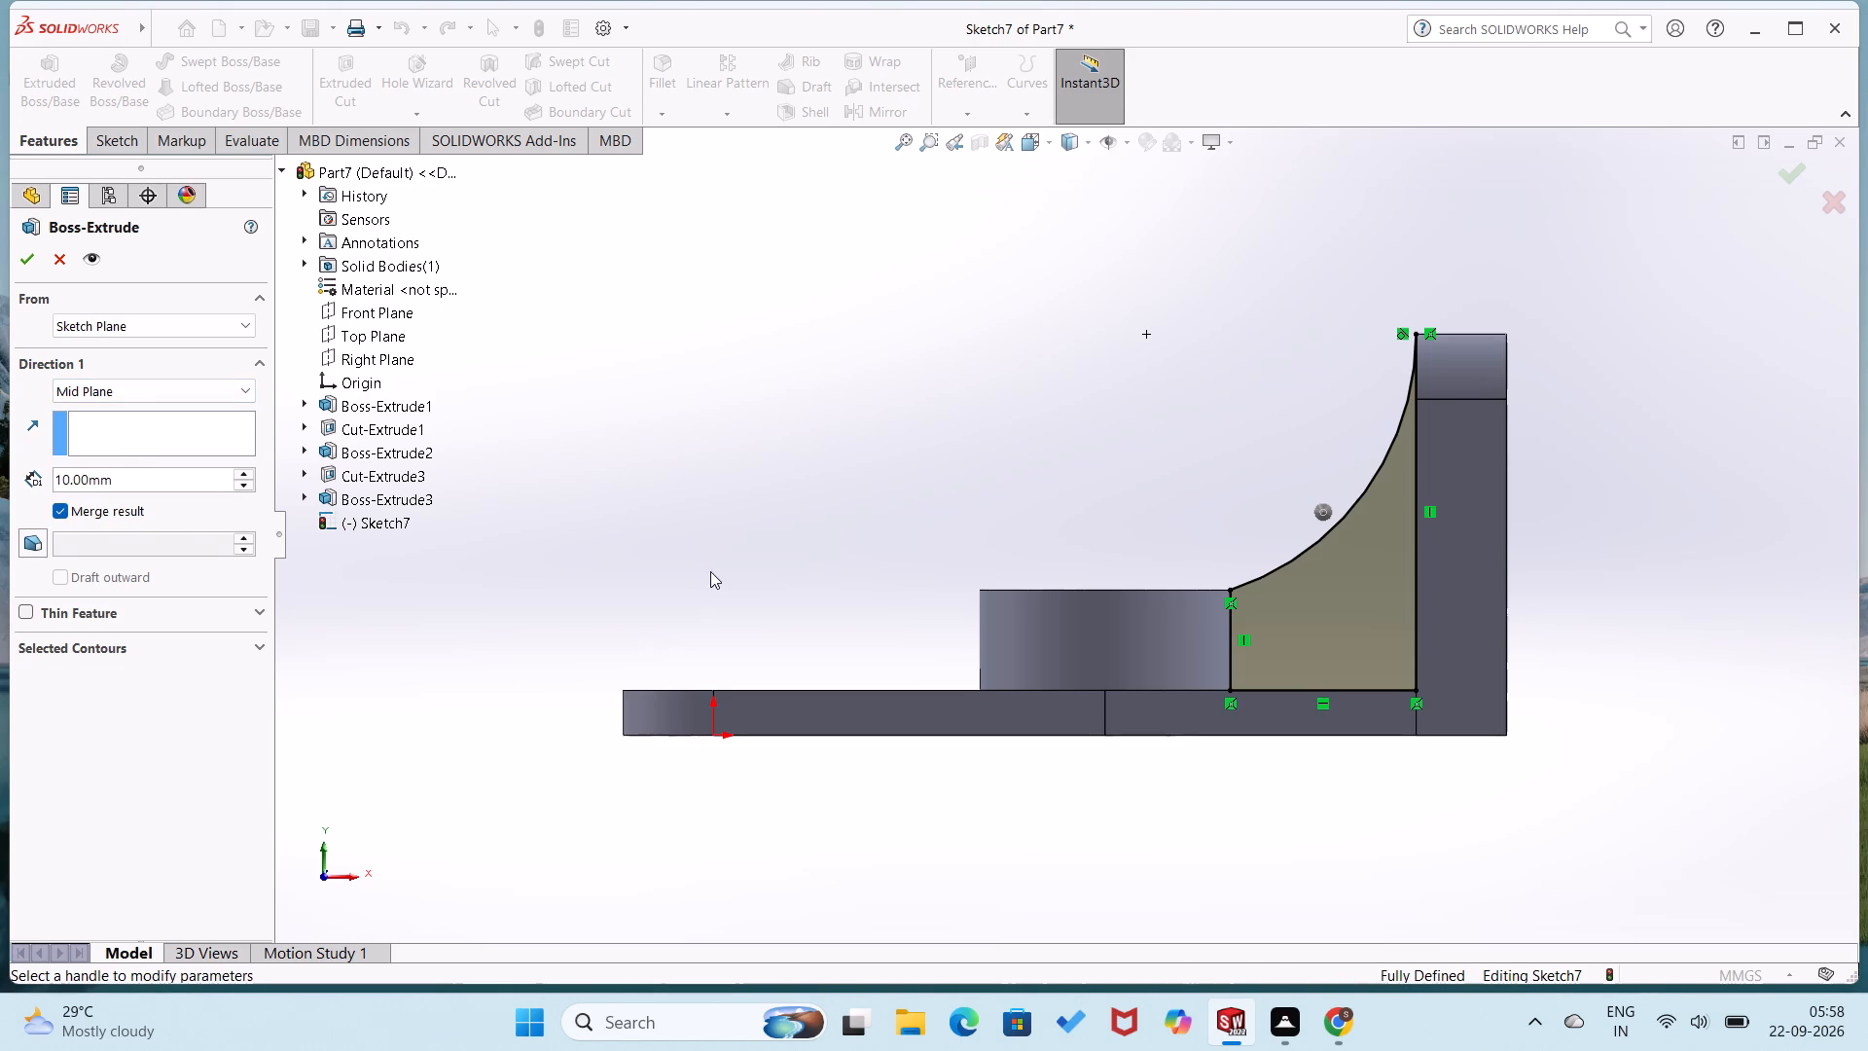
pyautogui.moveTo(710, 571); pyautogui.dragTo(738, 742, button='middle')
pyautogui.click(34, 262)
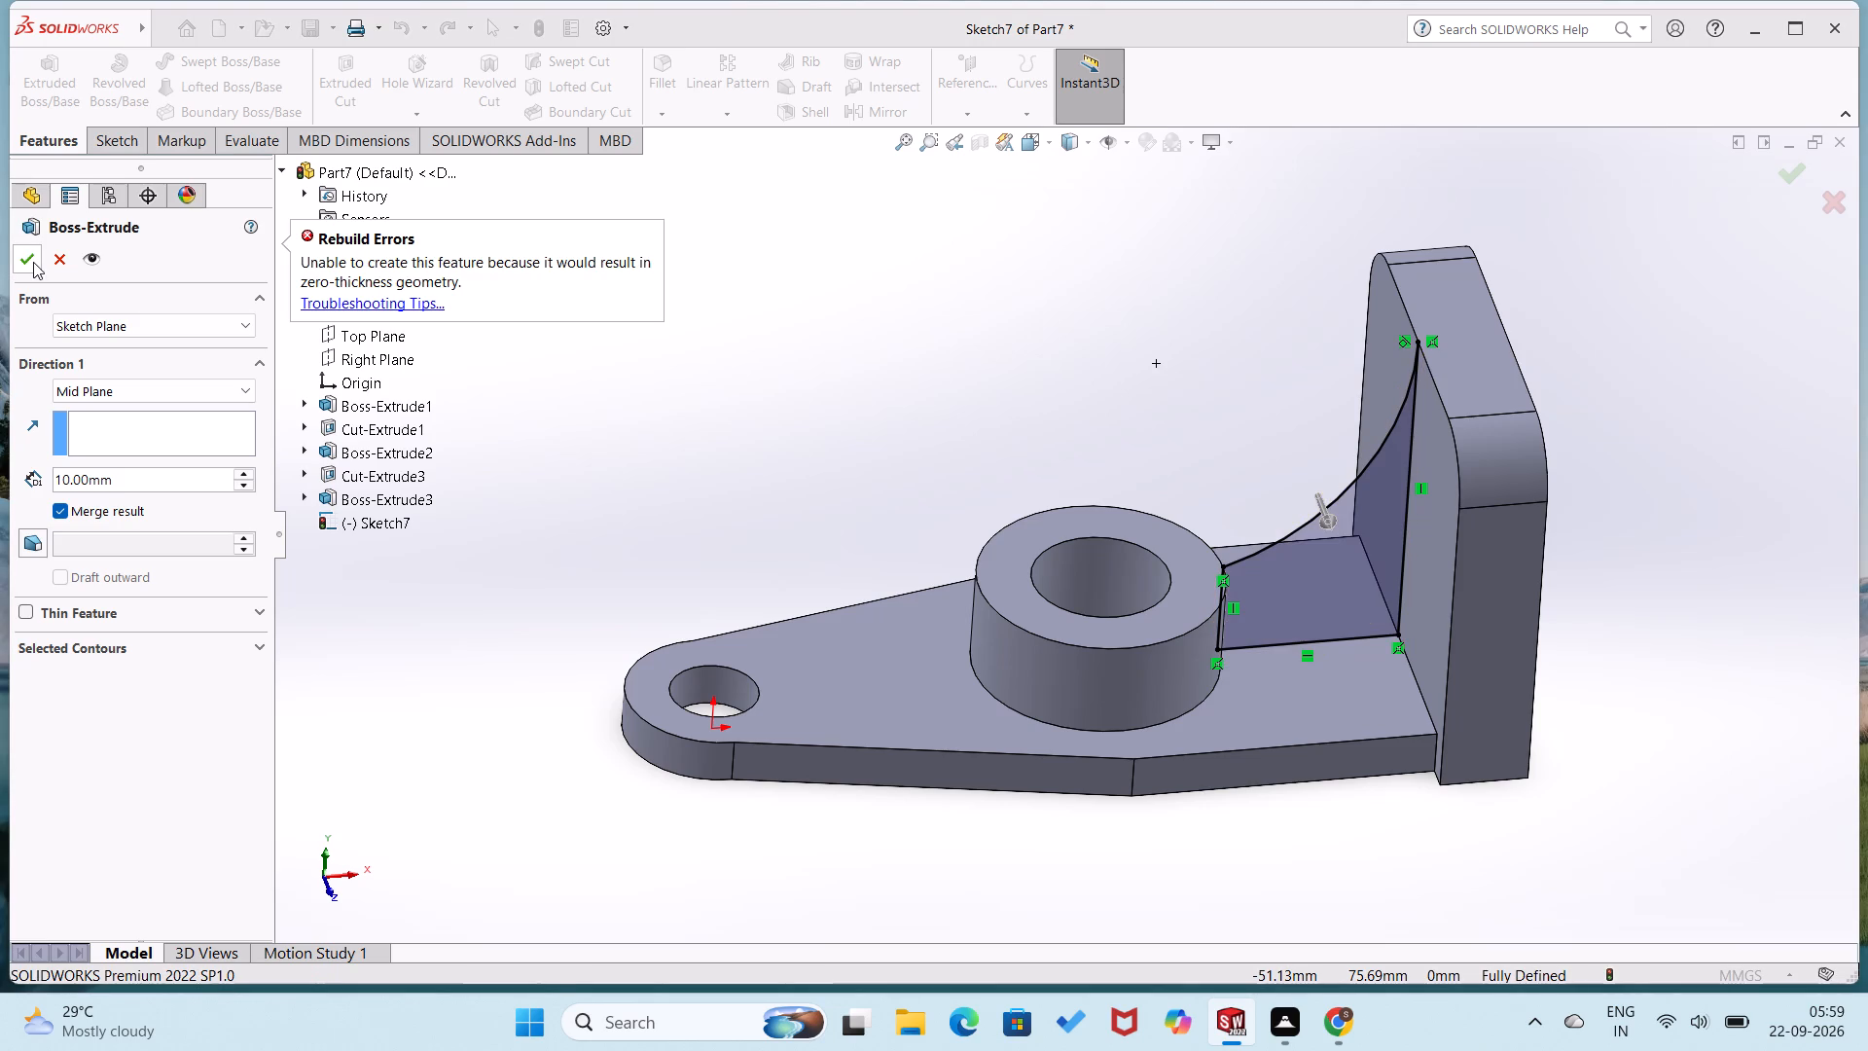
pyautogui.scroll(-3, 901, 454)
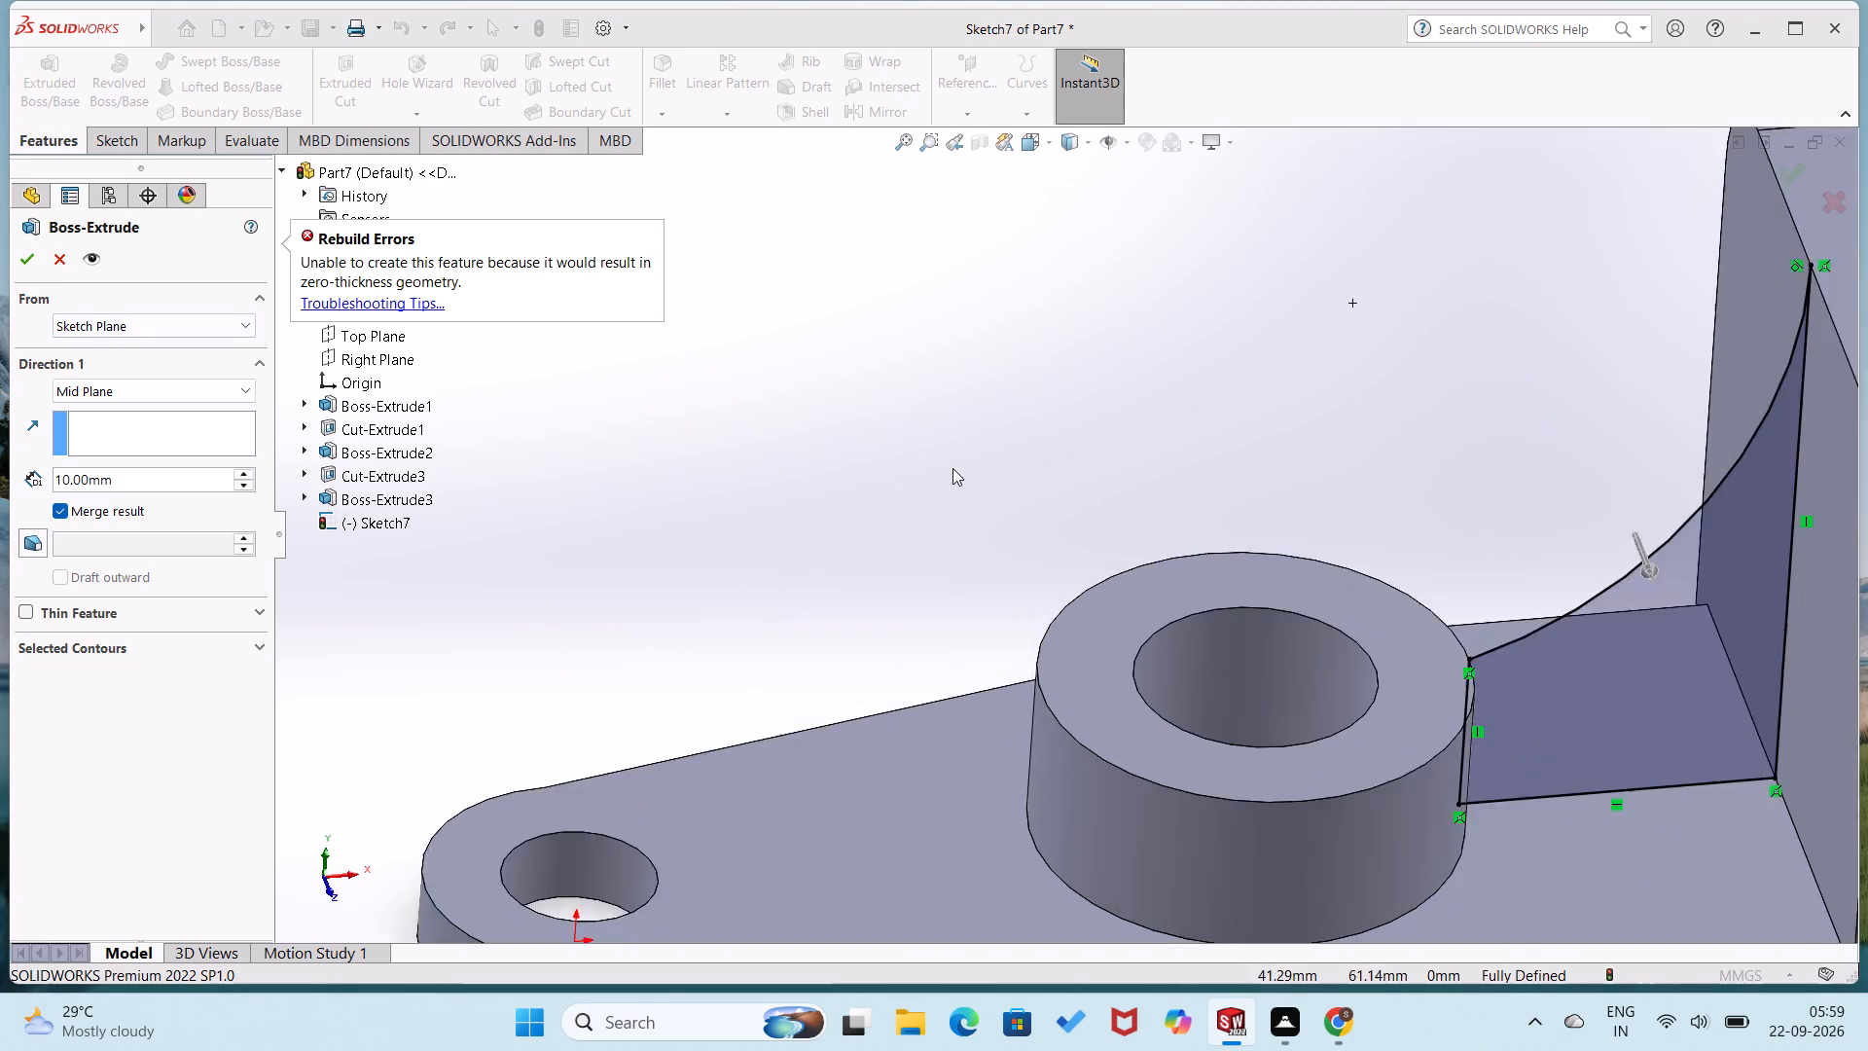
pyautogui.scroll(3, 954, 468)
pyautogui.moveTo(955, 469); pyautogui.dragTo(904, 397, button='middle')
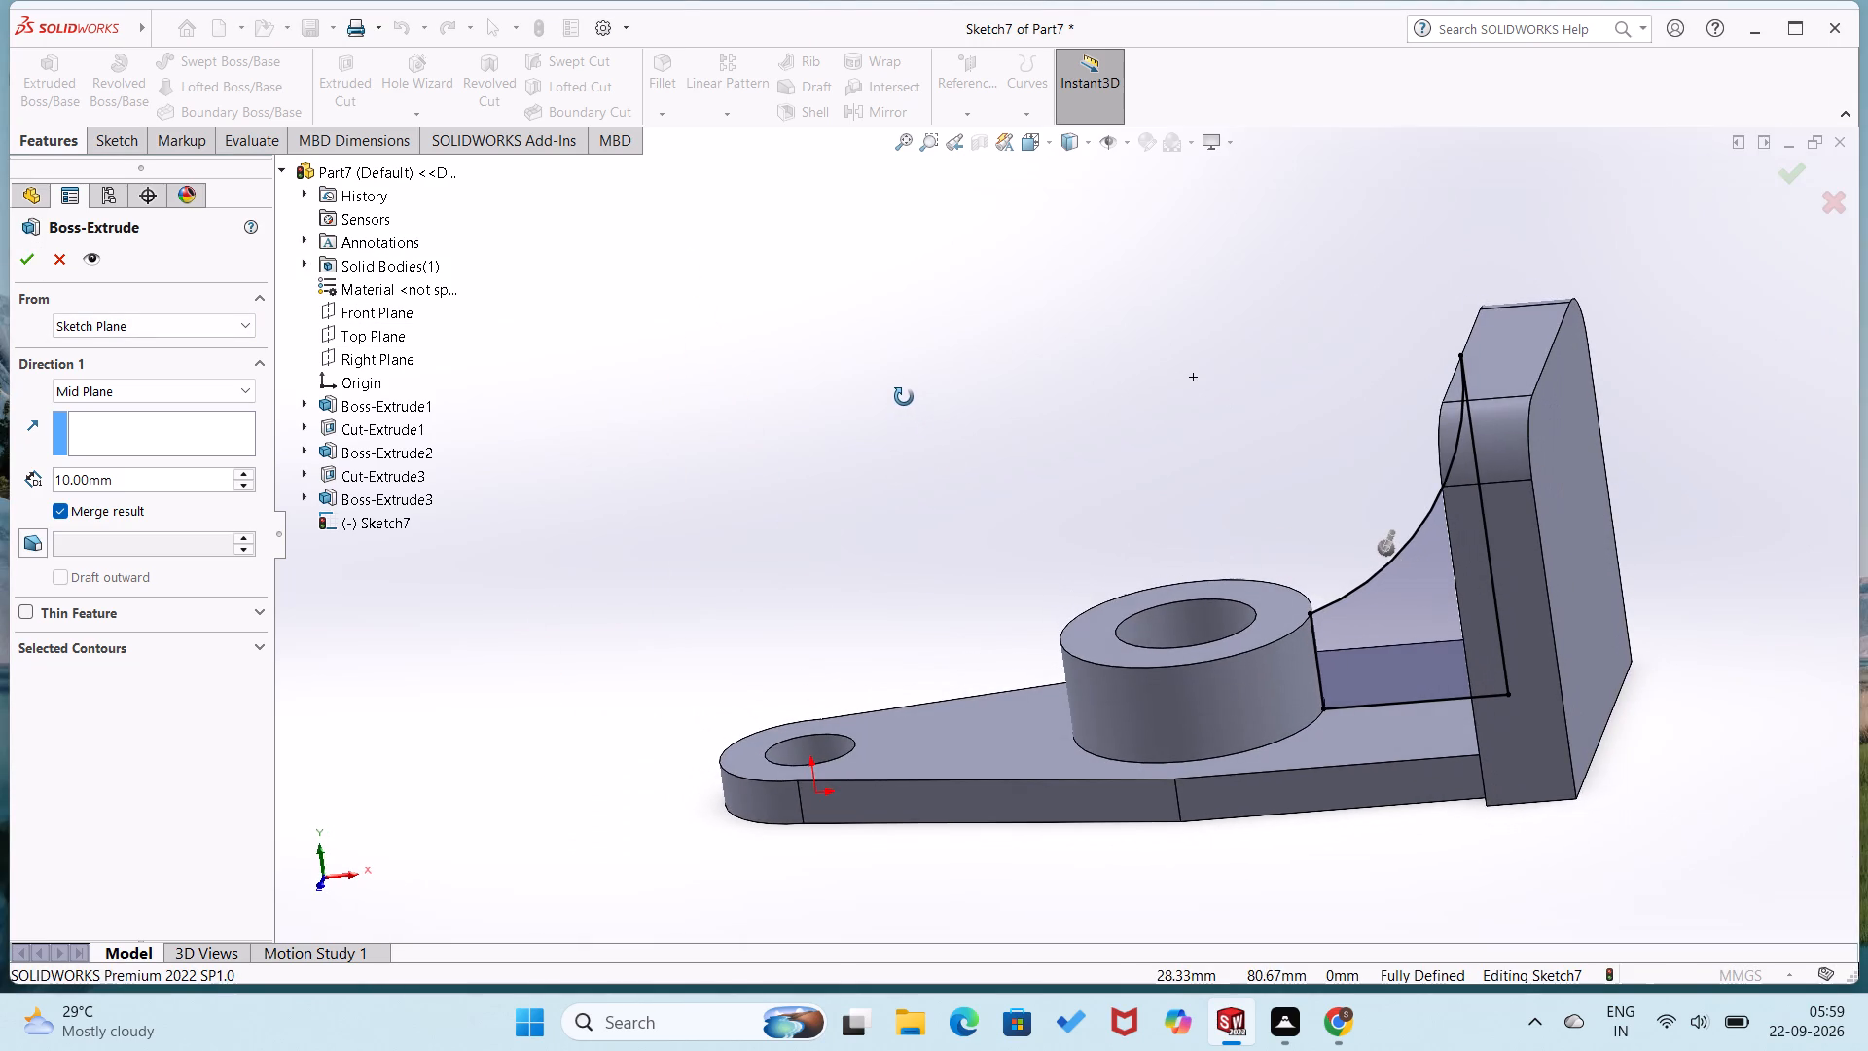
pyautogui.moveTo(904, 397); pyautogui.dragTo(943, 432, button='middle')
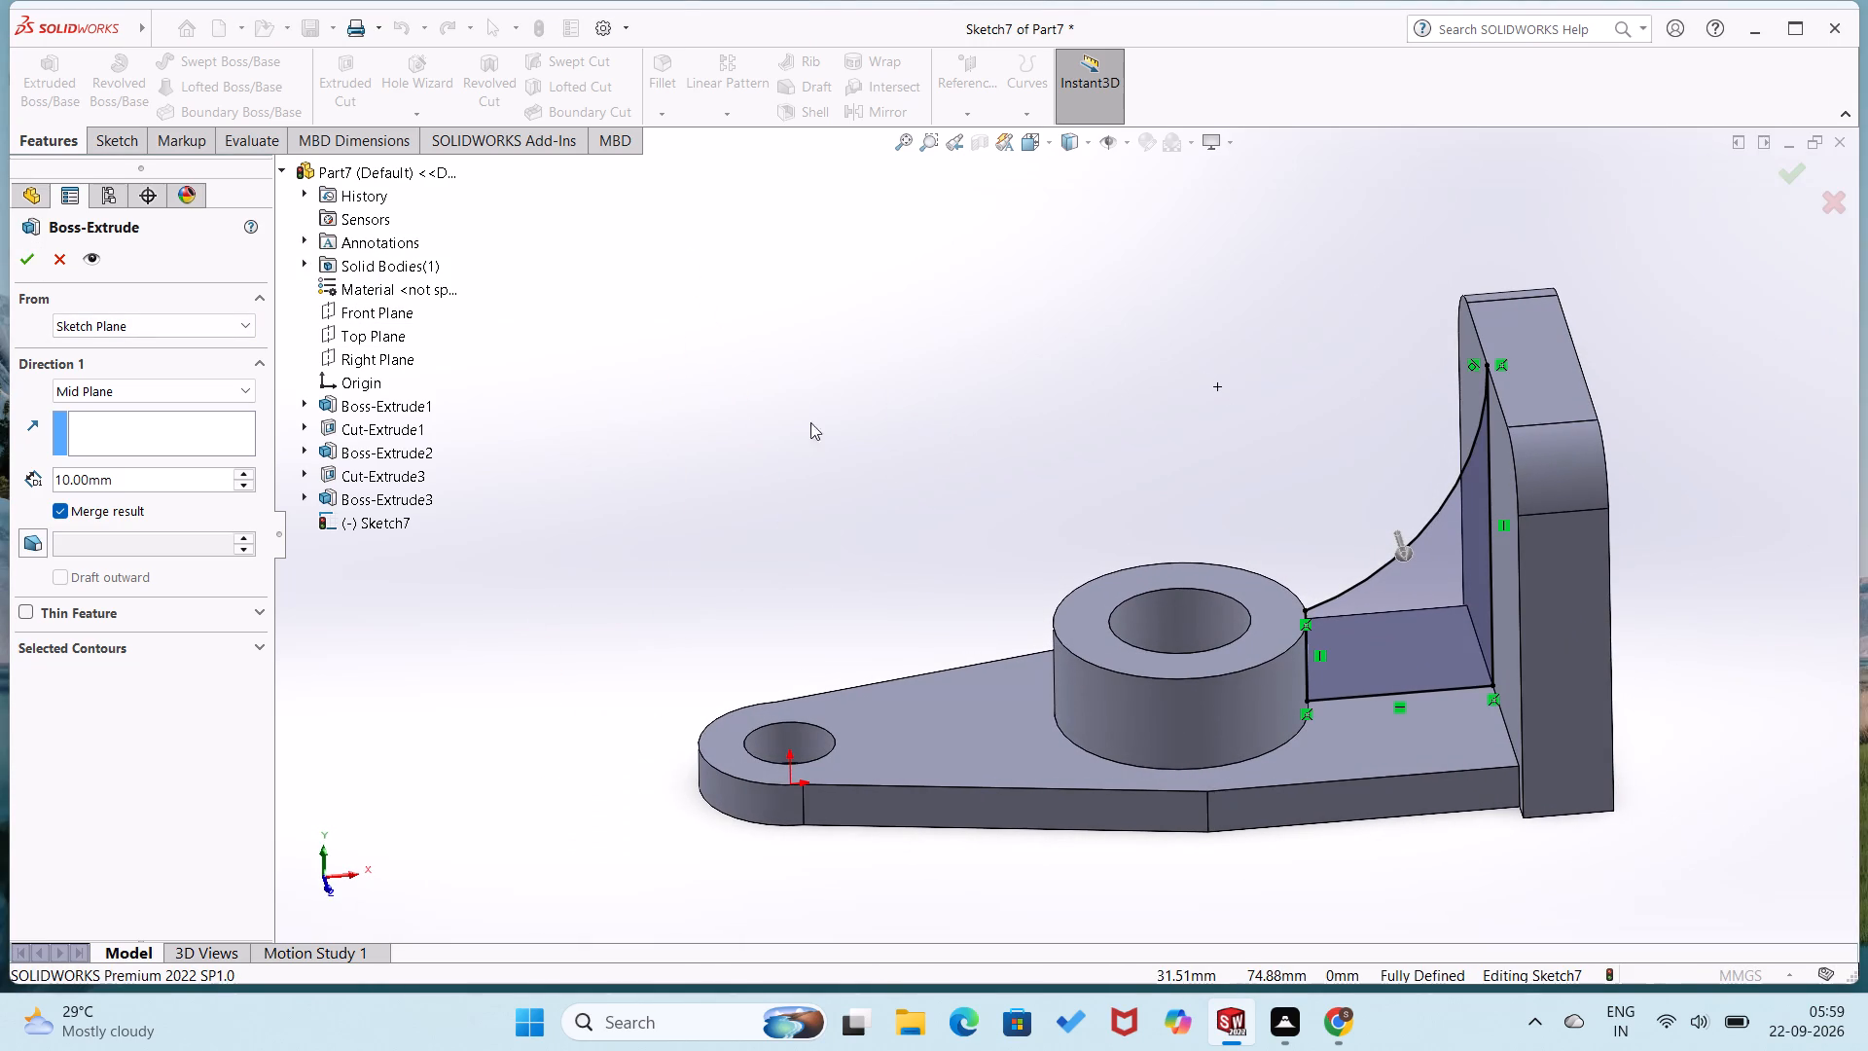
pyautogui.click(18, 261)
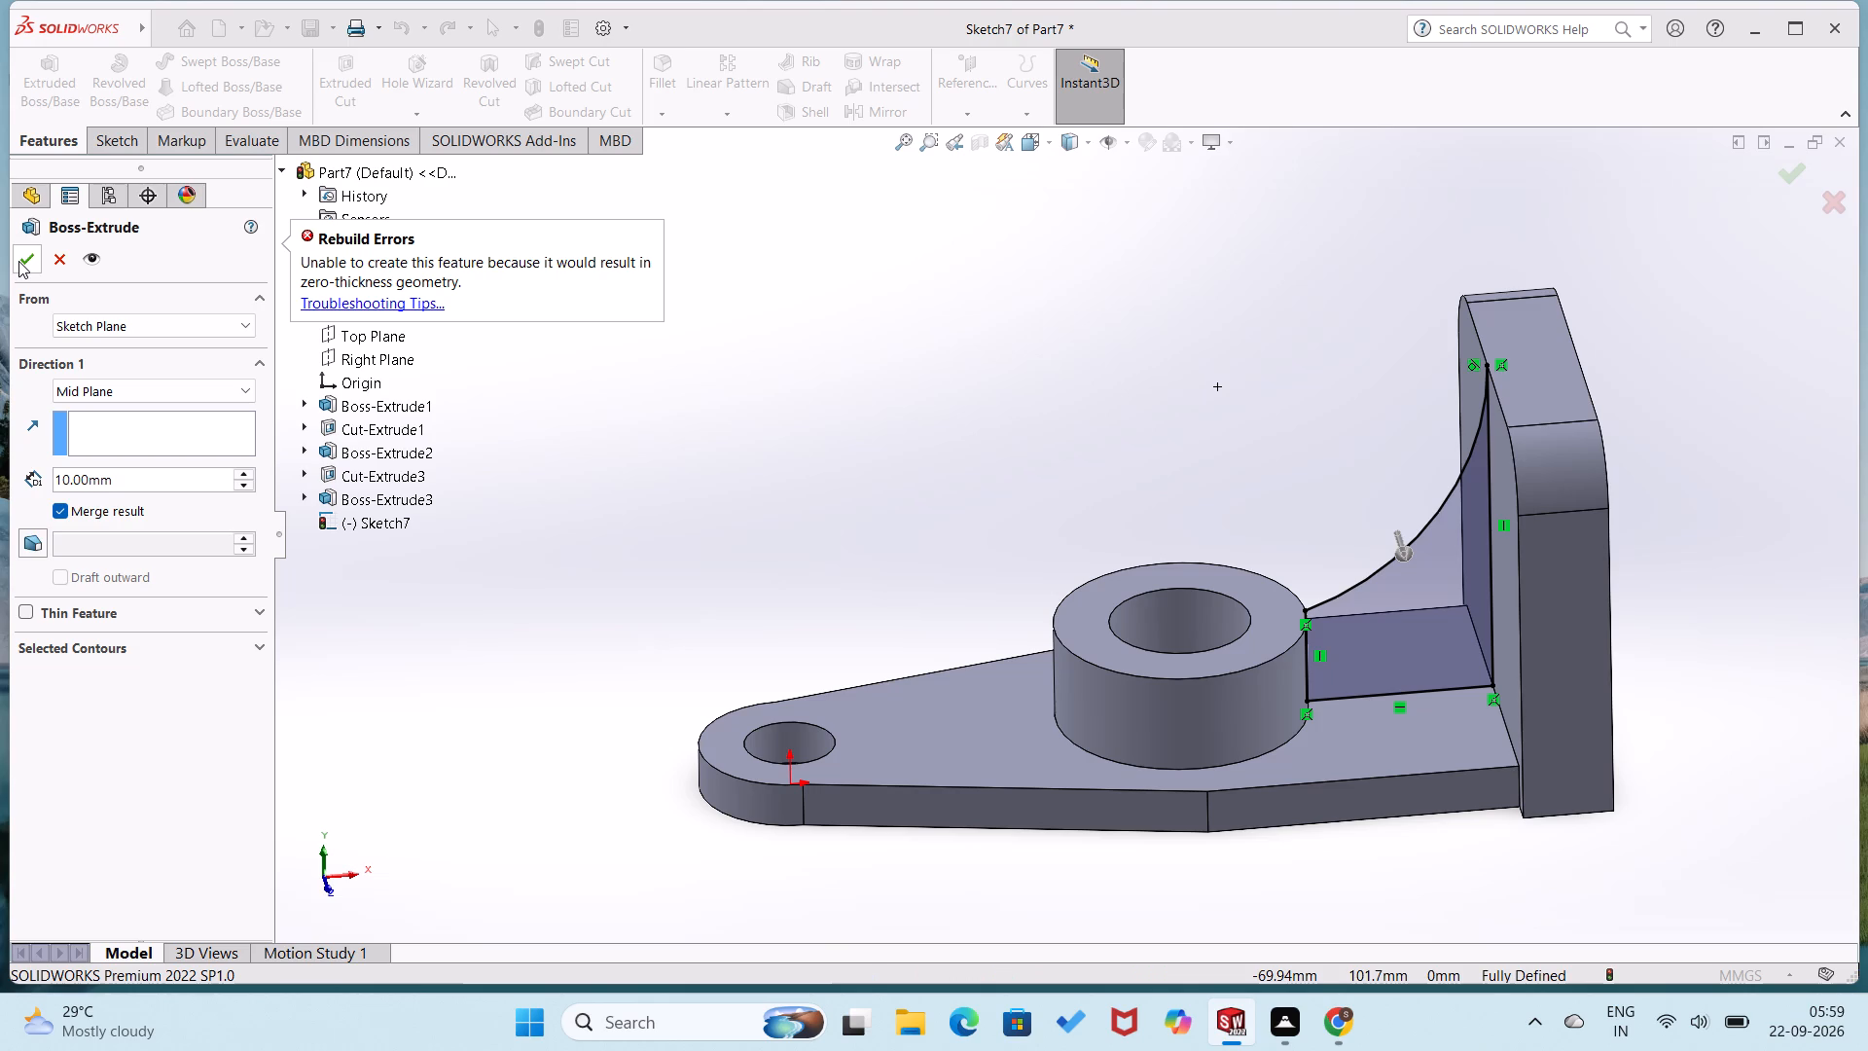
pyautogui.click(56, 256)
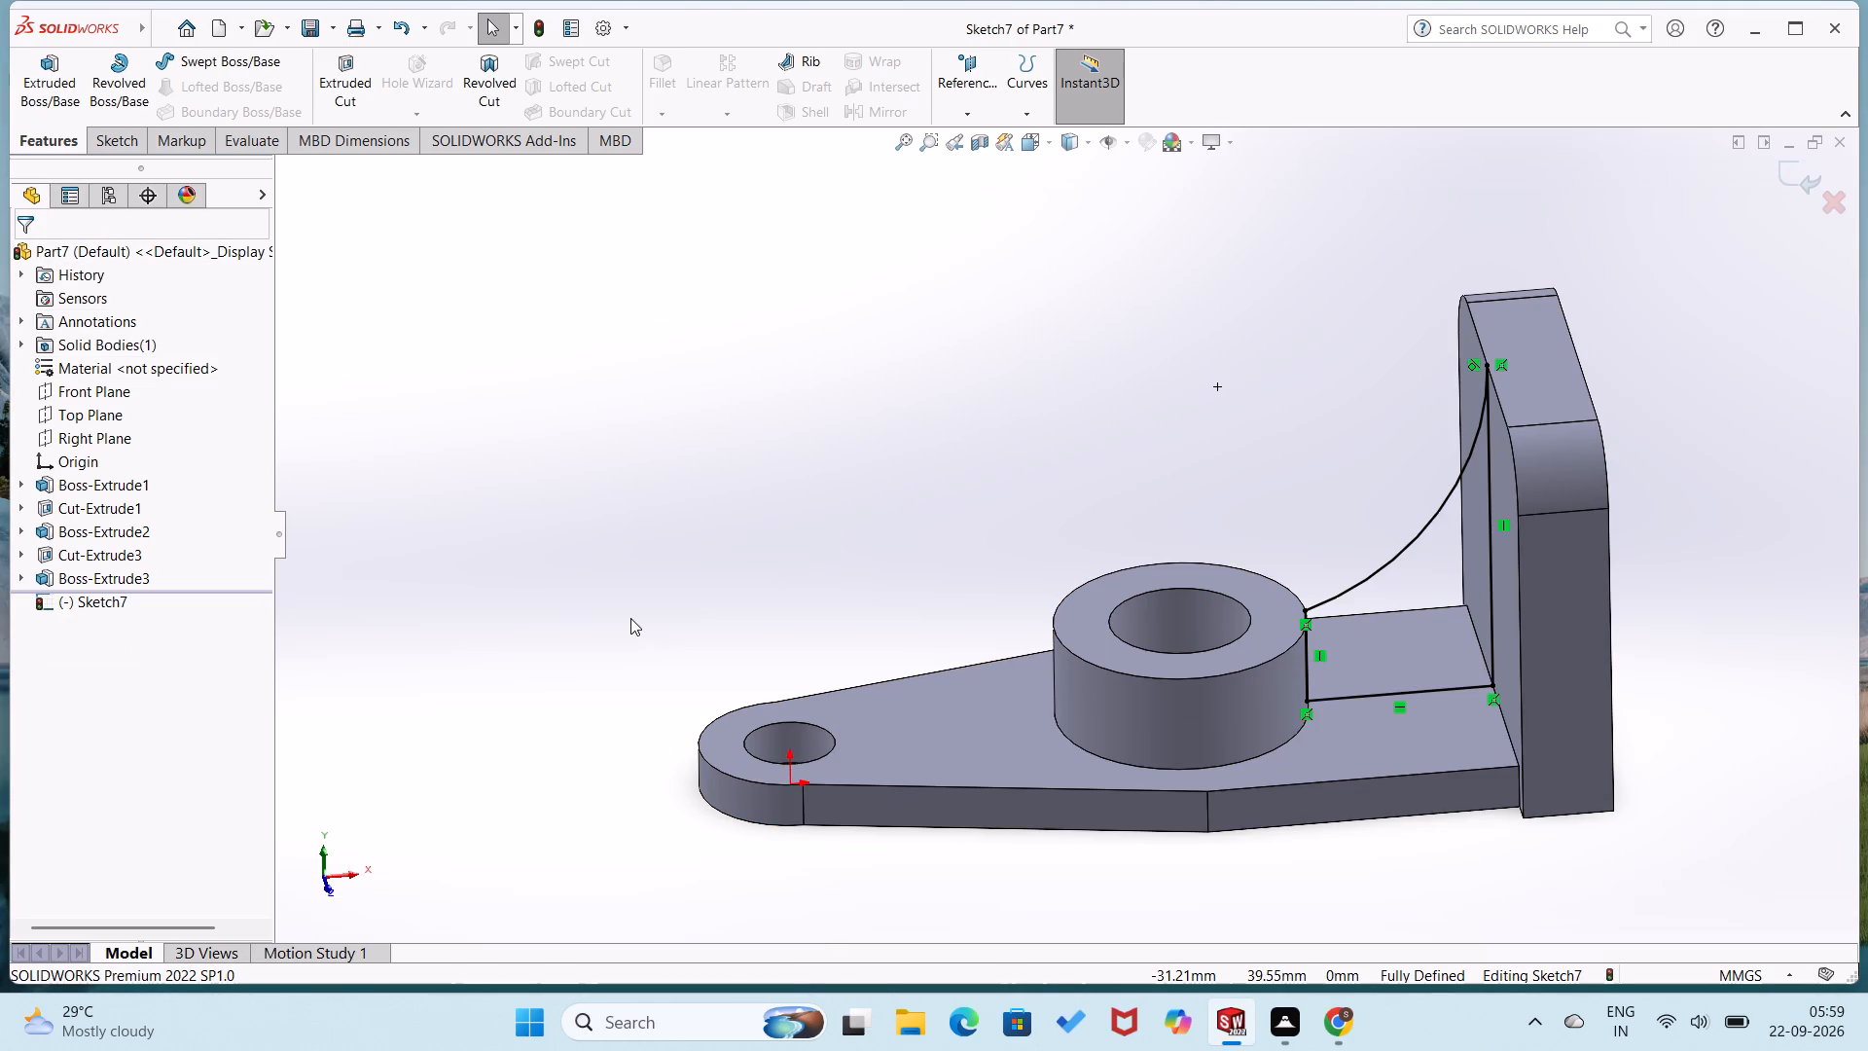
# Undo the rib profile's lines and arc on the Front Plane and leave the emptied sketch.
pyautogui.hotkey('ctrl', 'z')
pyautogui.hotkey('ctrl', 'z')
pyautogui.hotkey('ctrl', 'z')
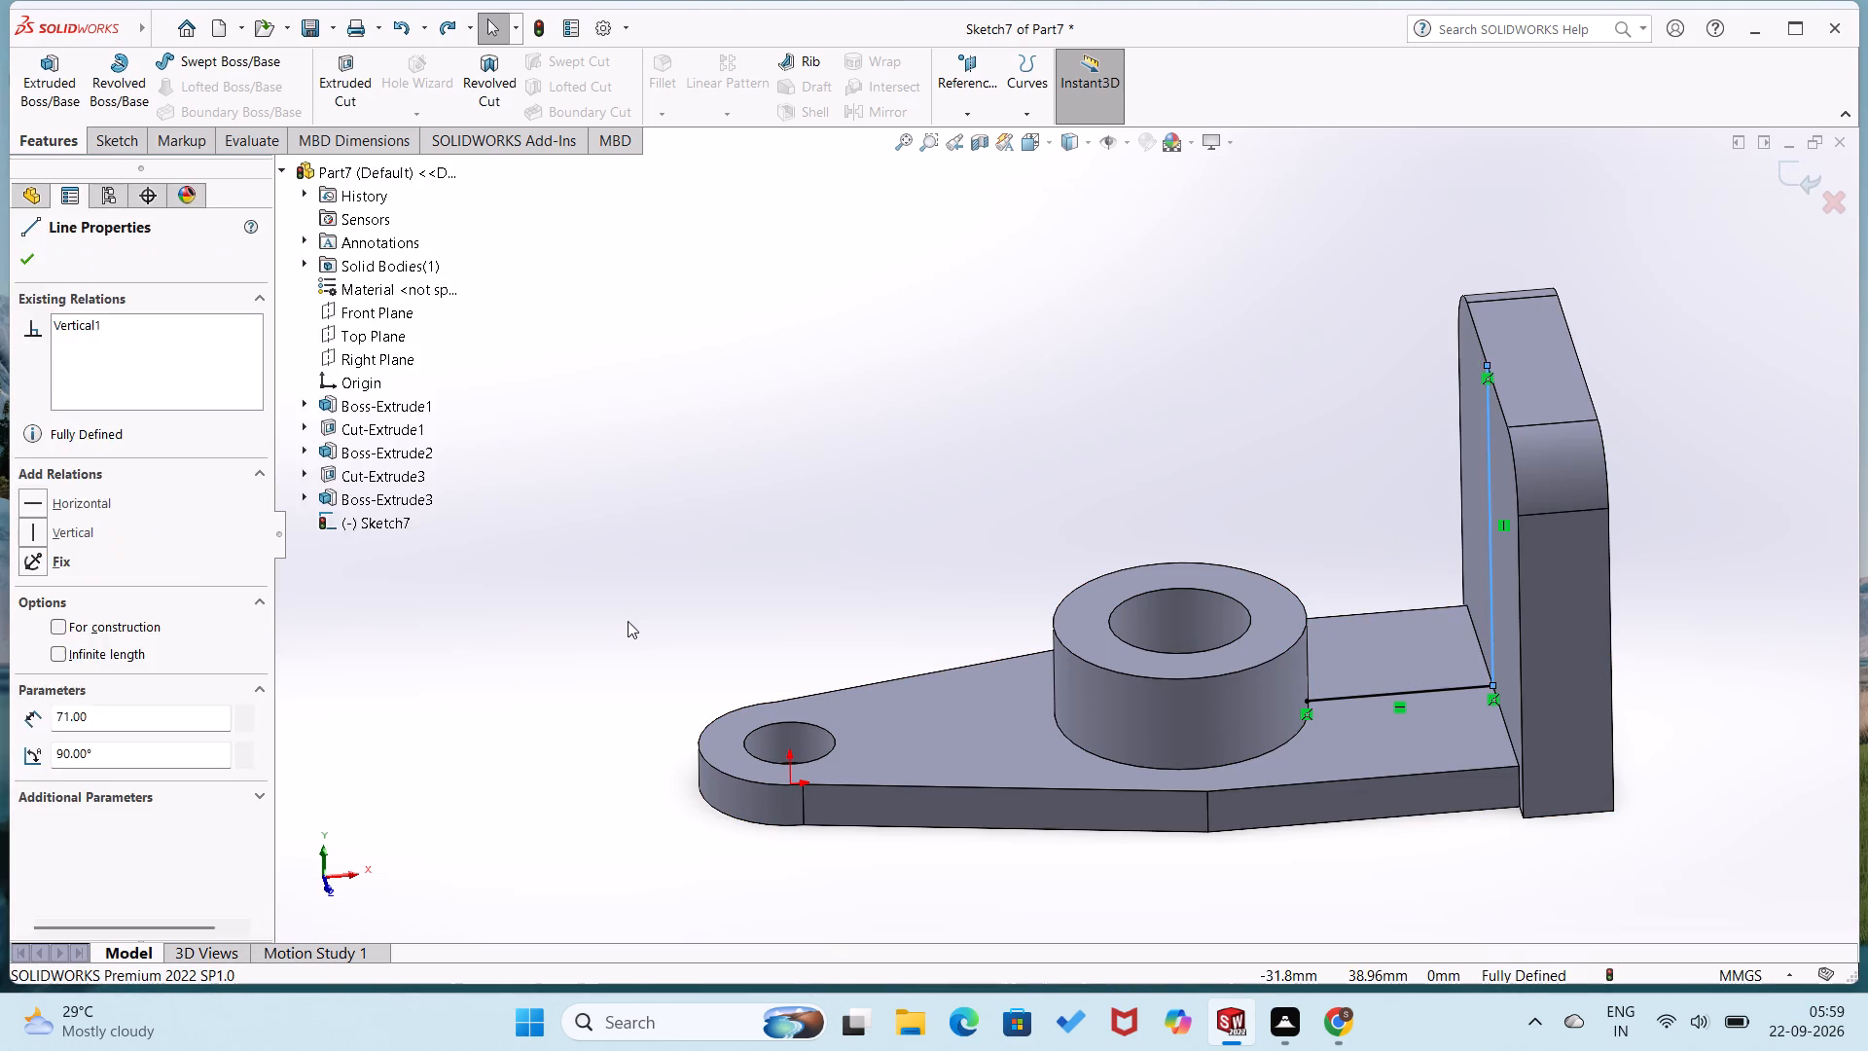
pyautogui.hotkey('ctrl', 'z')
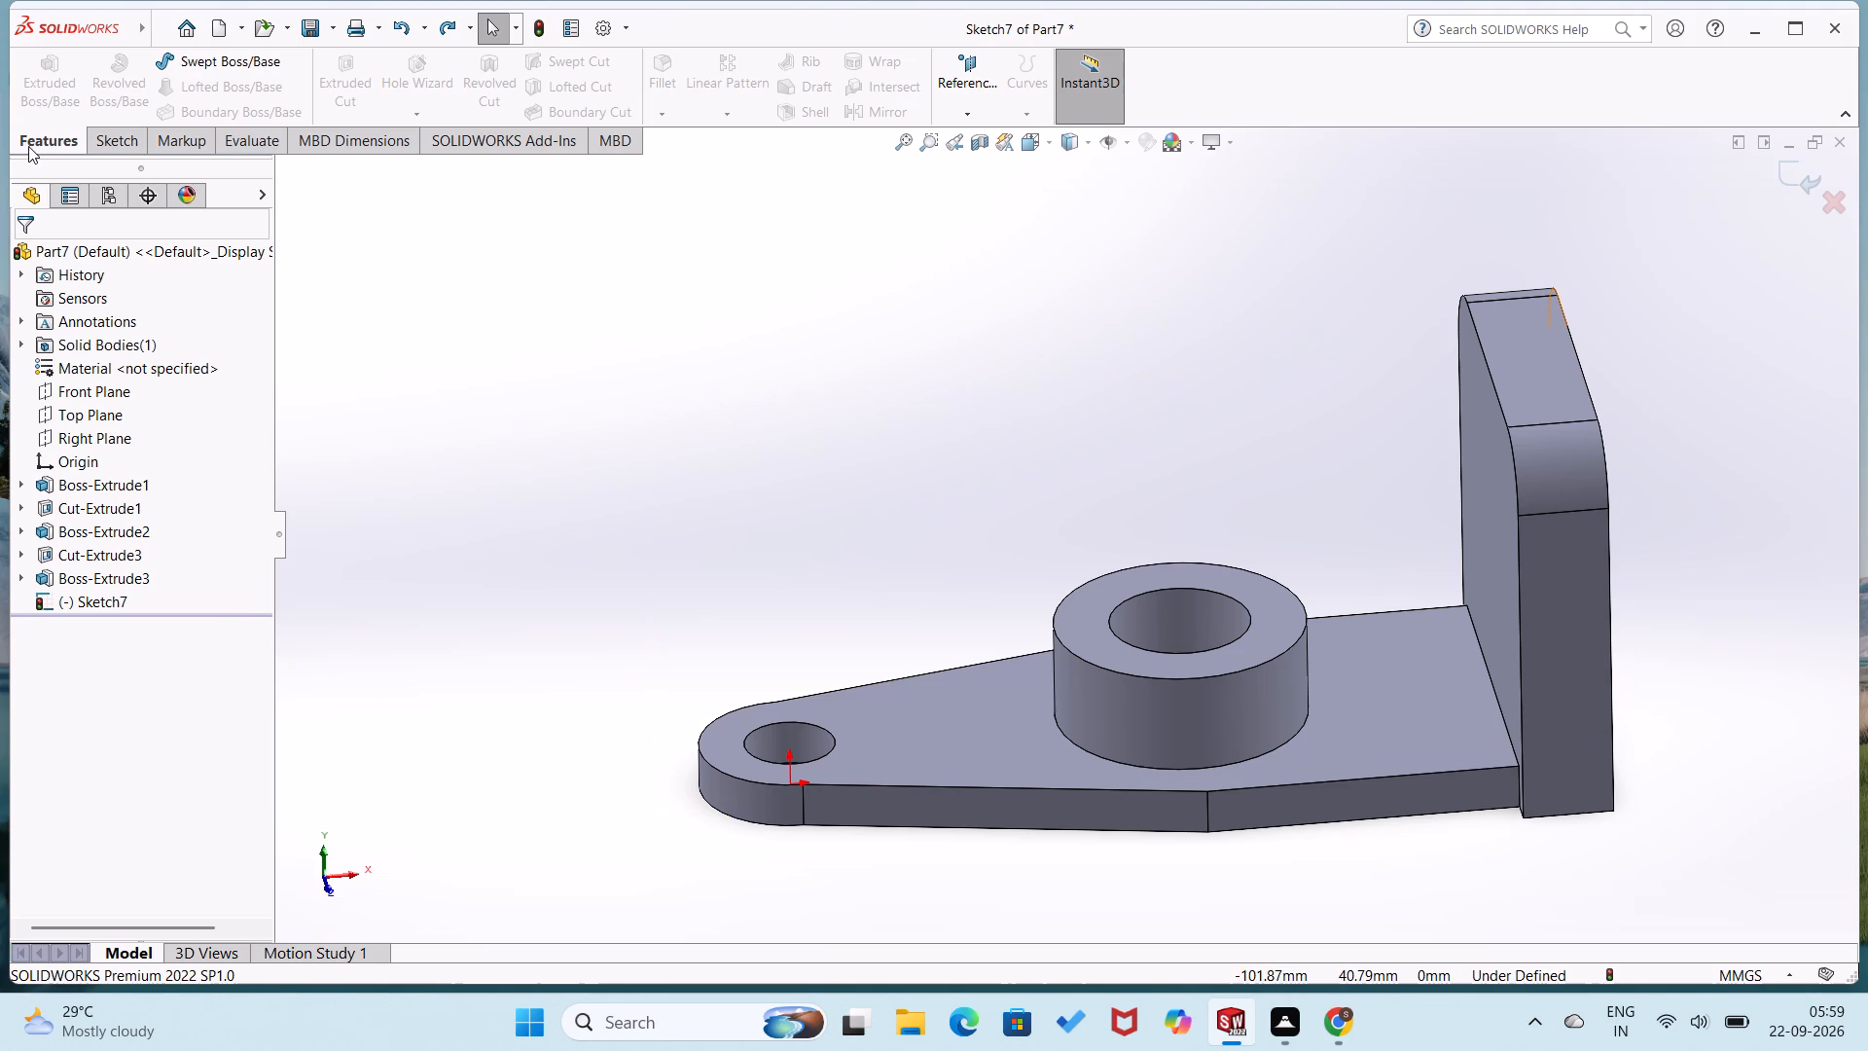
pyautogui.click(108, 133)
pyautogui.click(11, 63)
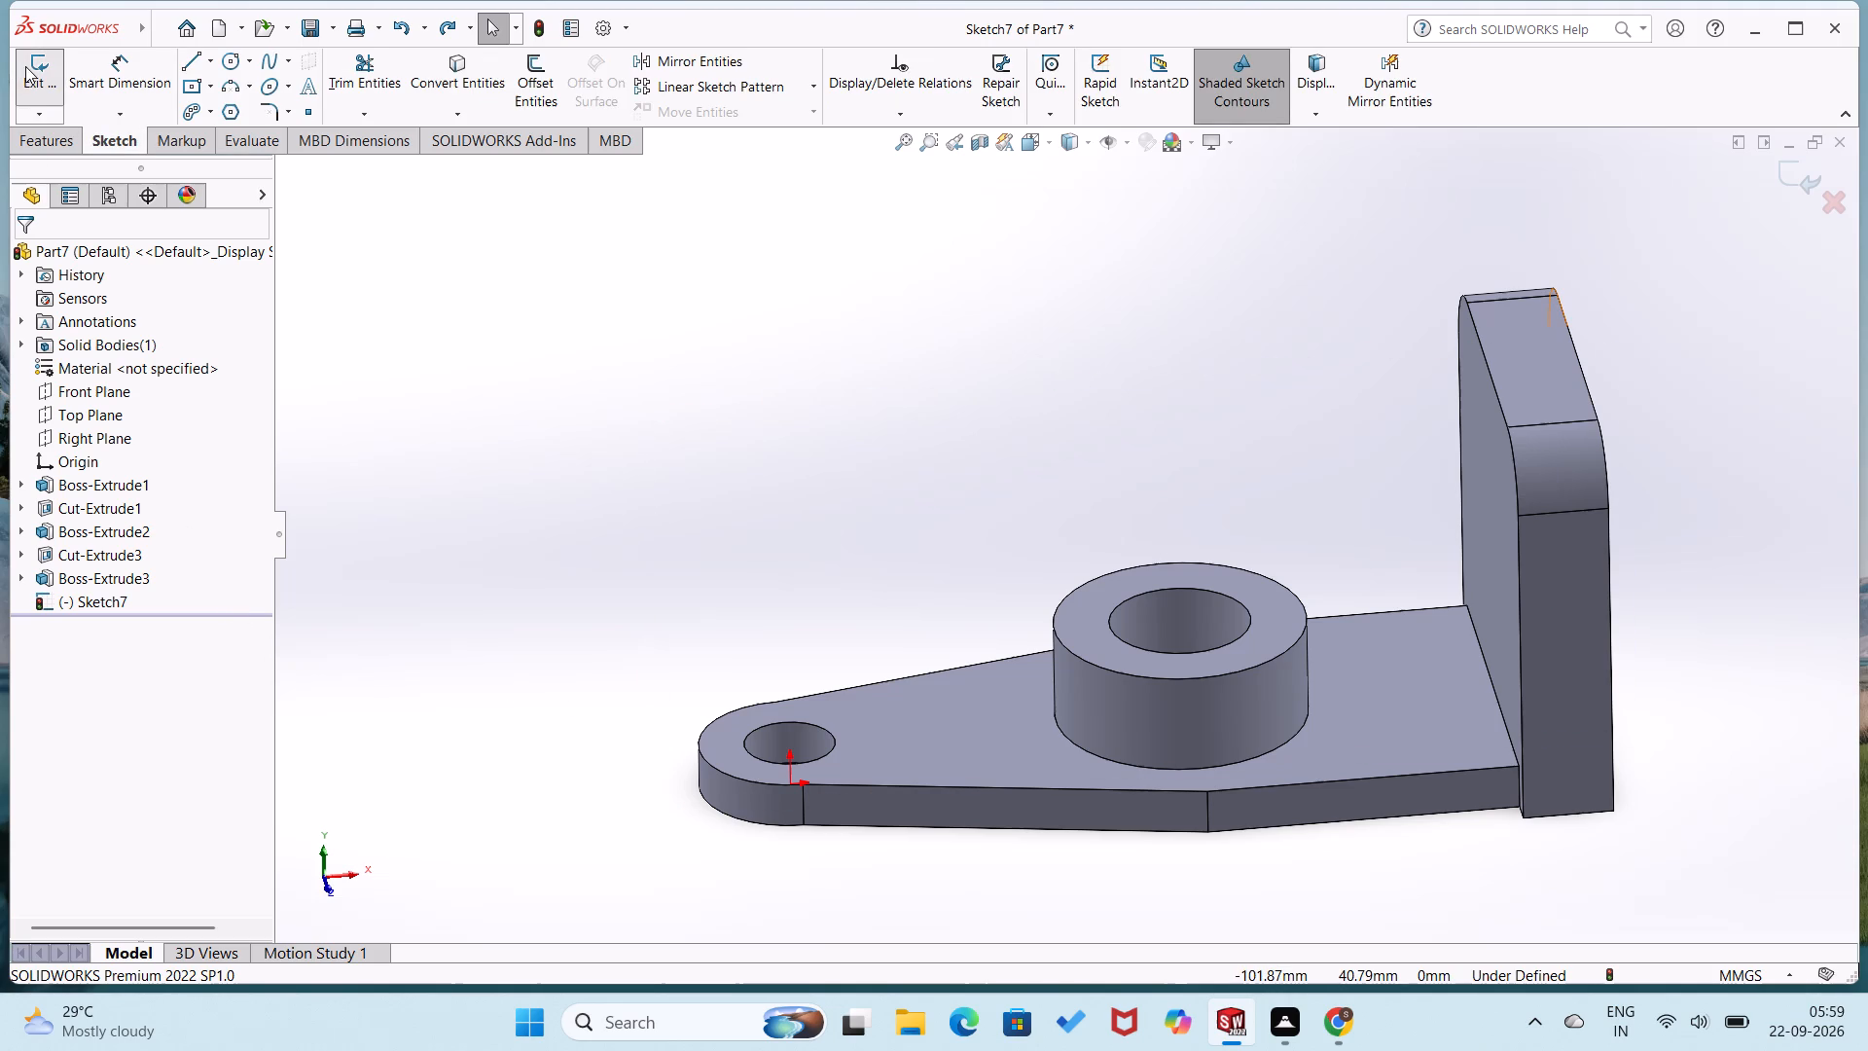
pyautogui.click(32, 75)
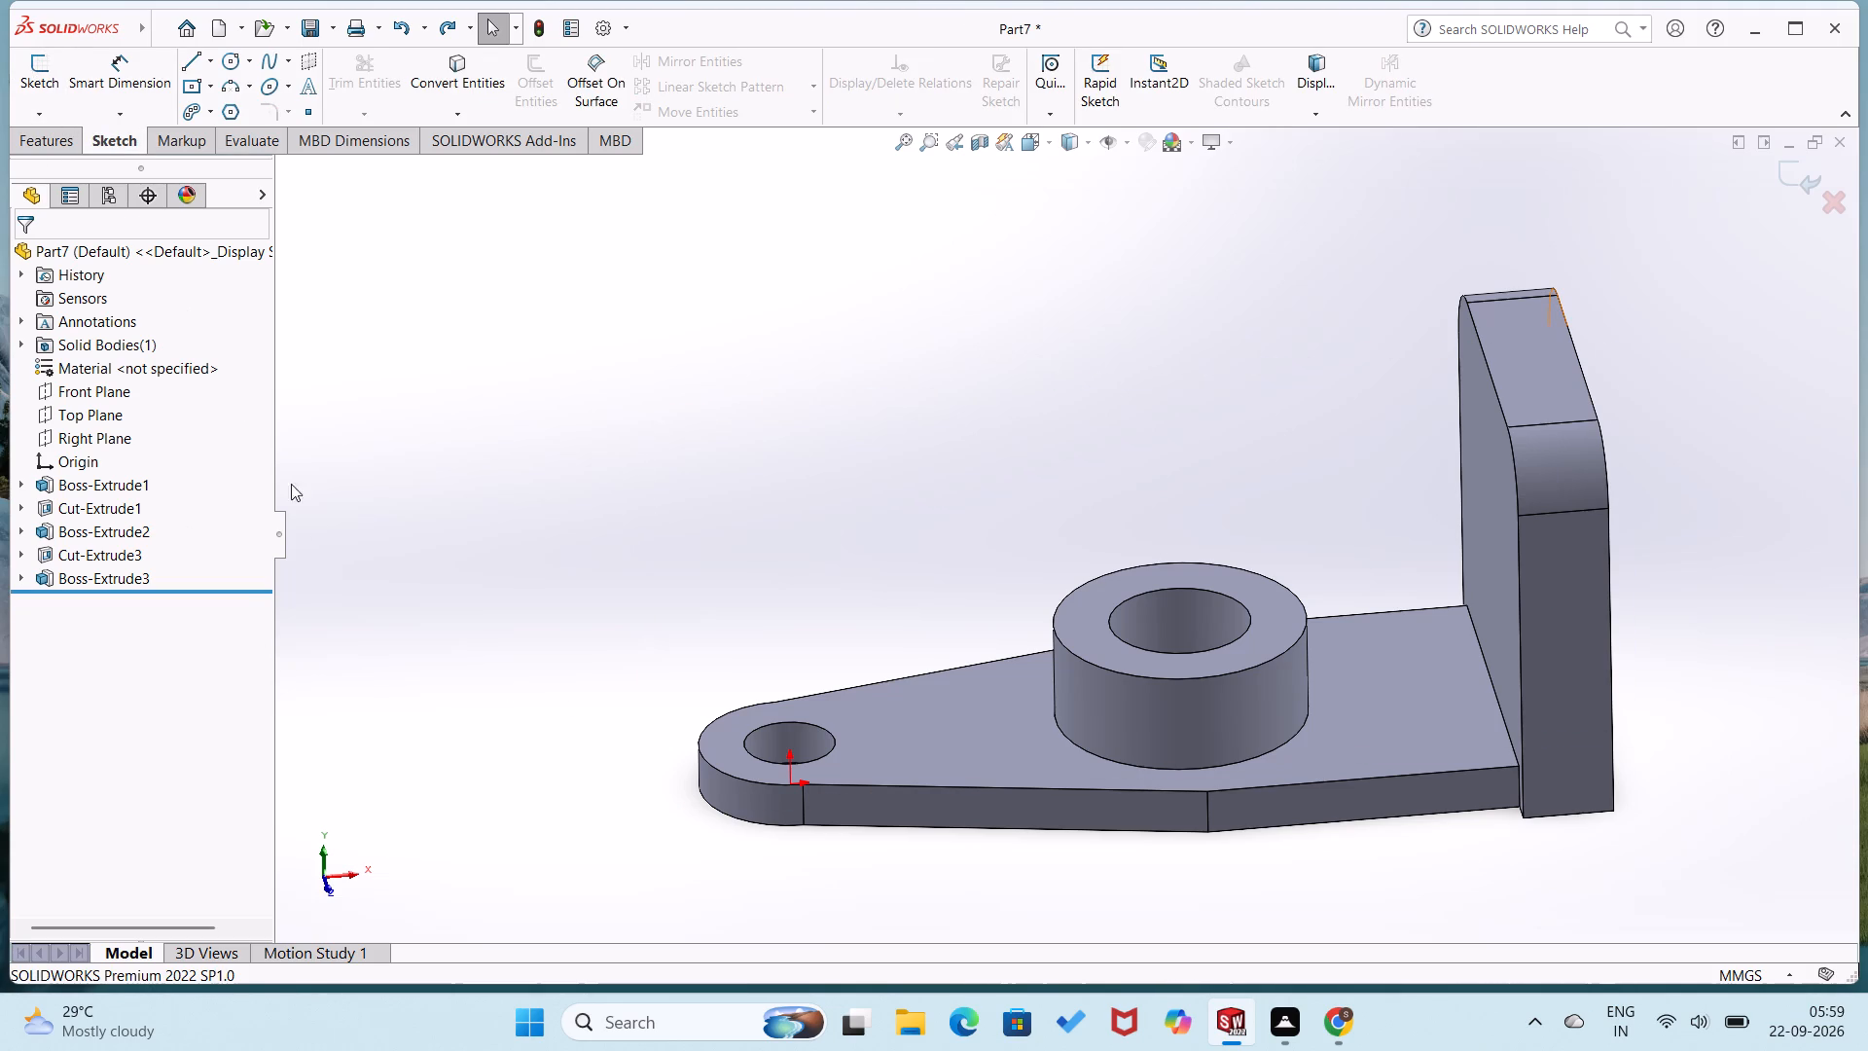
# Roll the feature history back to directly after Cut-Extrude1, before the boss, its bore and the end wall.
pyautogui.moveTo(252, 594); pyautogui.dragTo(263, 543)
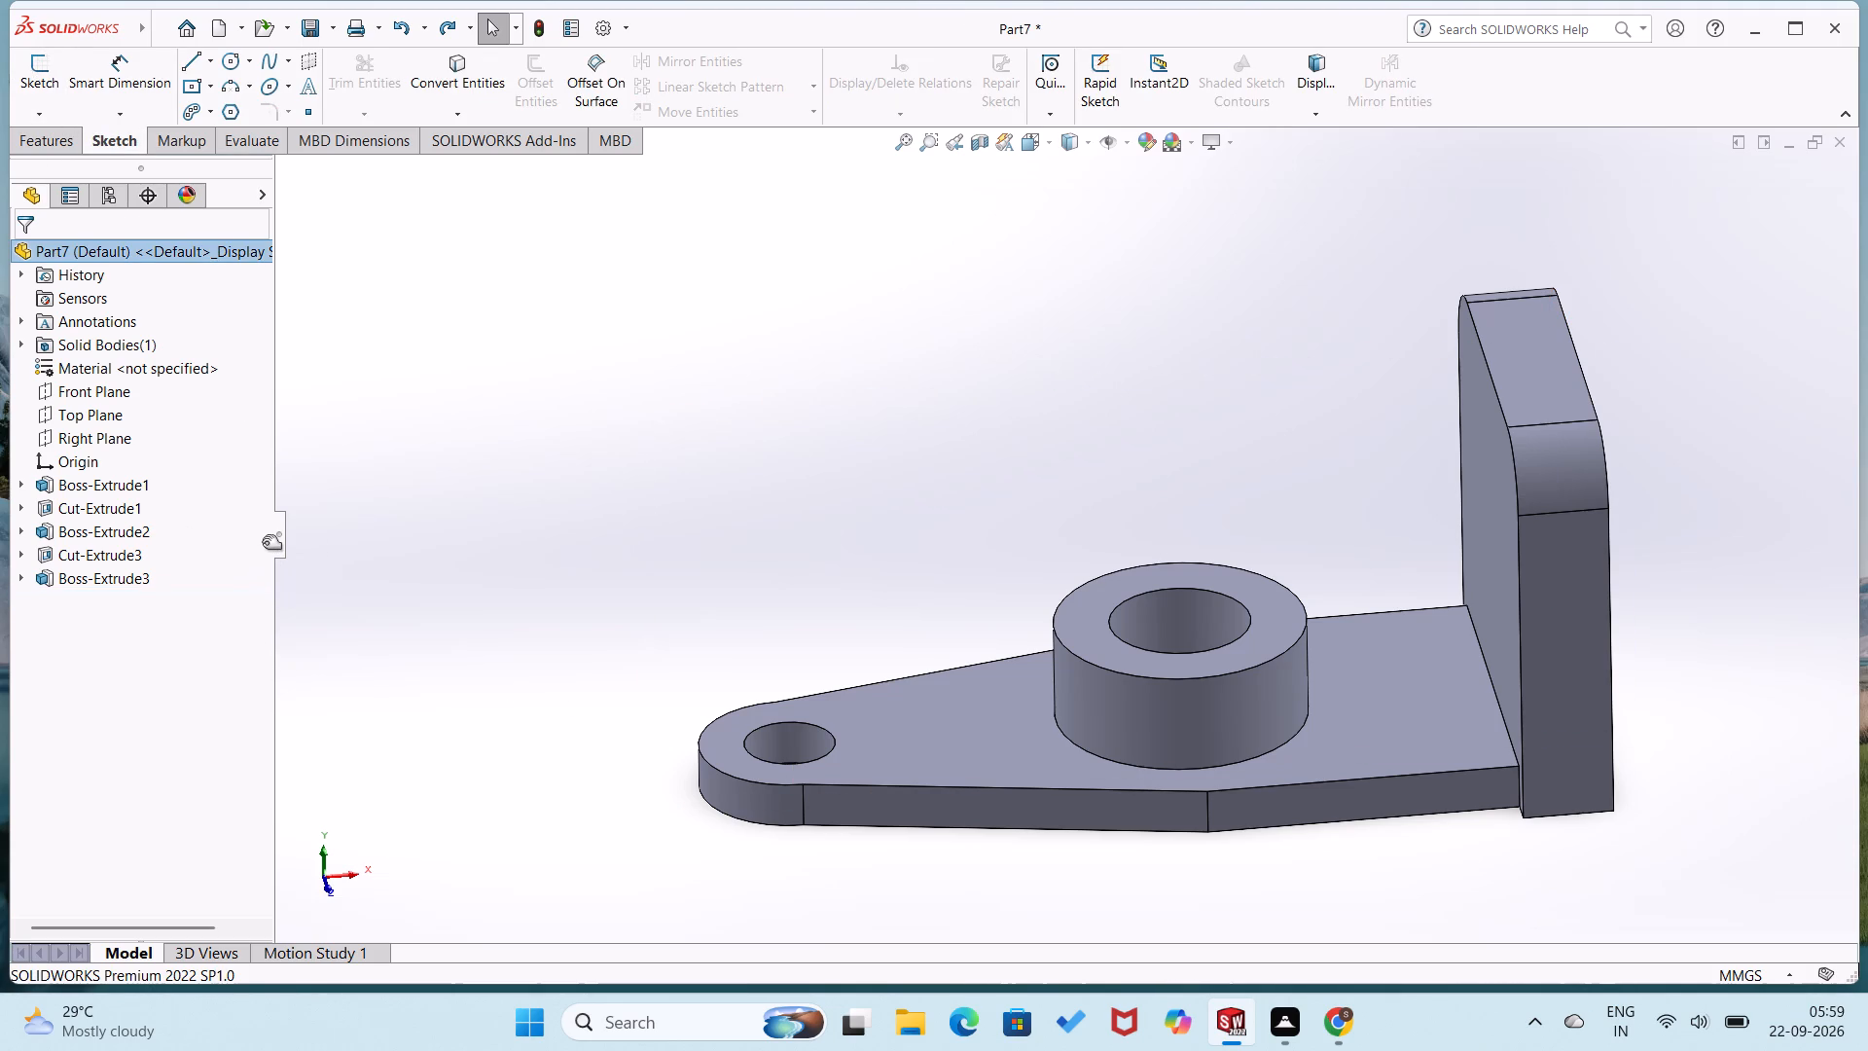
pyautogui.moveTo(263, 543); pyautogui.dragTo(261, 528)
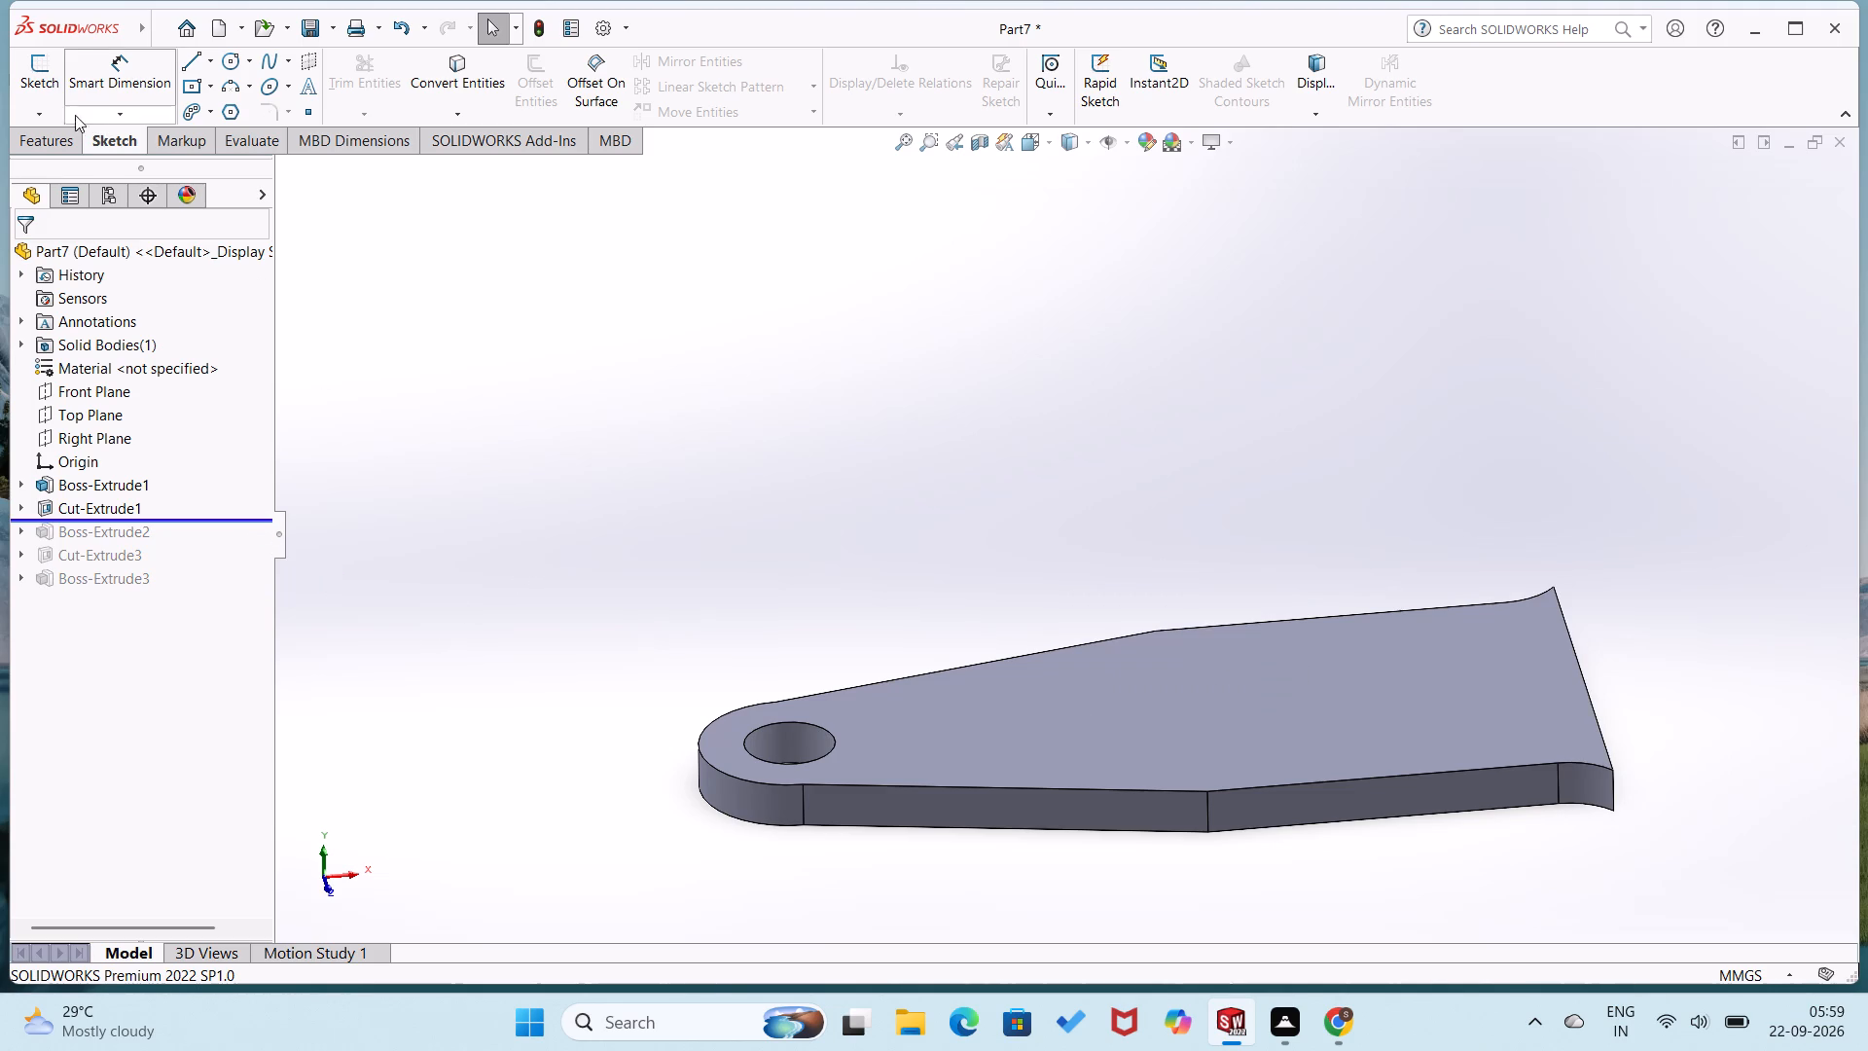
# Sketch a closed rib profile on the Front Plane above the plate: about 56 mm vertical, R34 tangent arc, 23 mm vertical and 38 mm base.
pyautogui.click(33, 86)
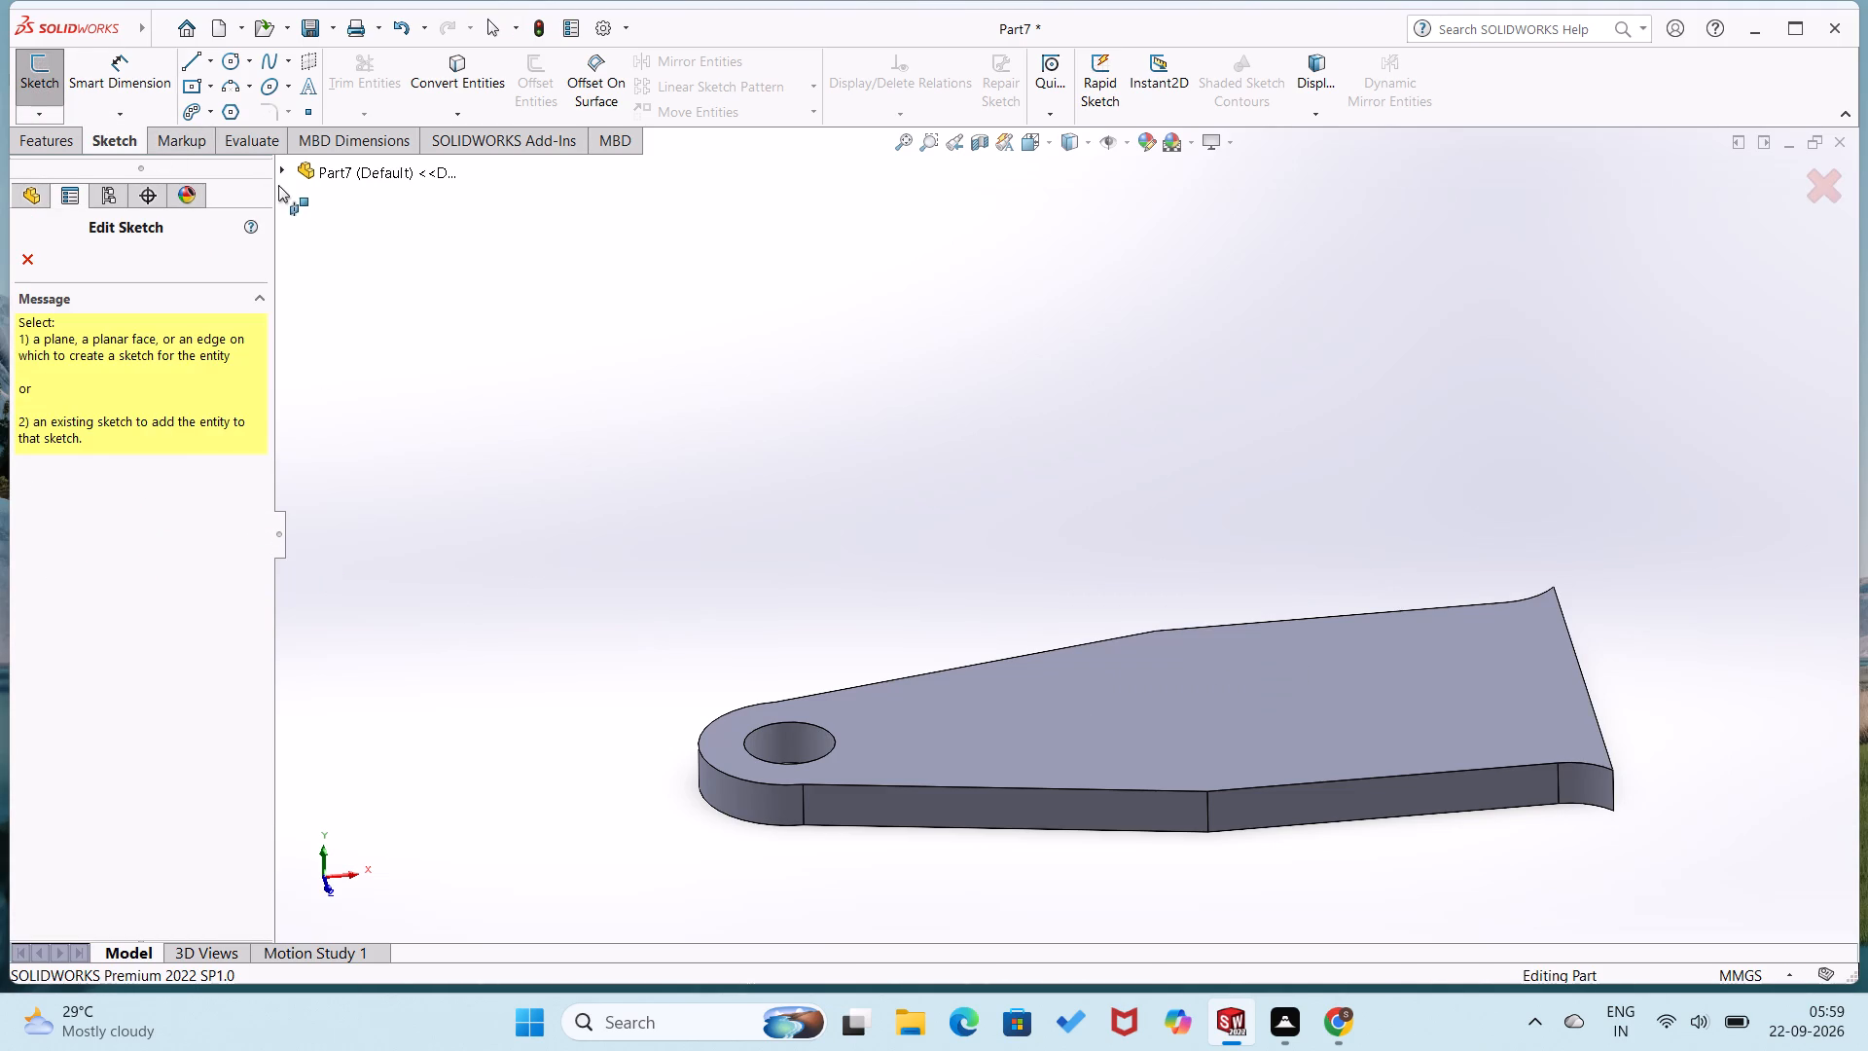
pyautogui.click(283, 165)
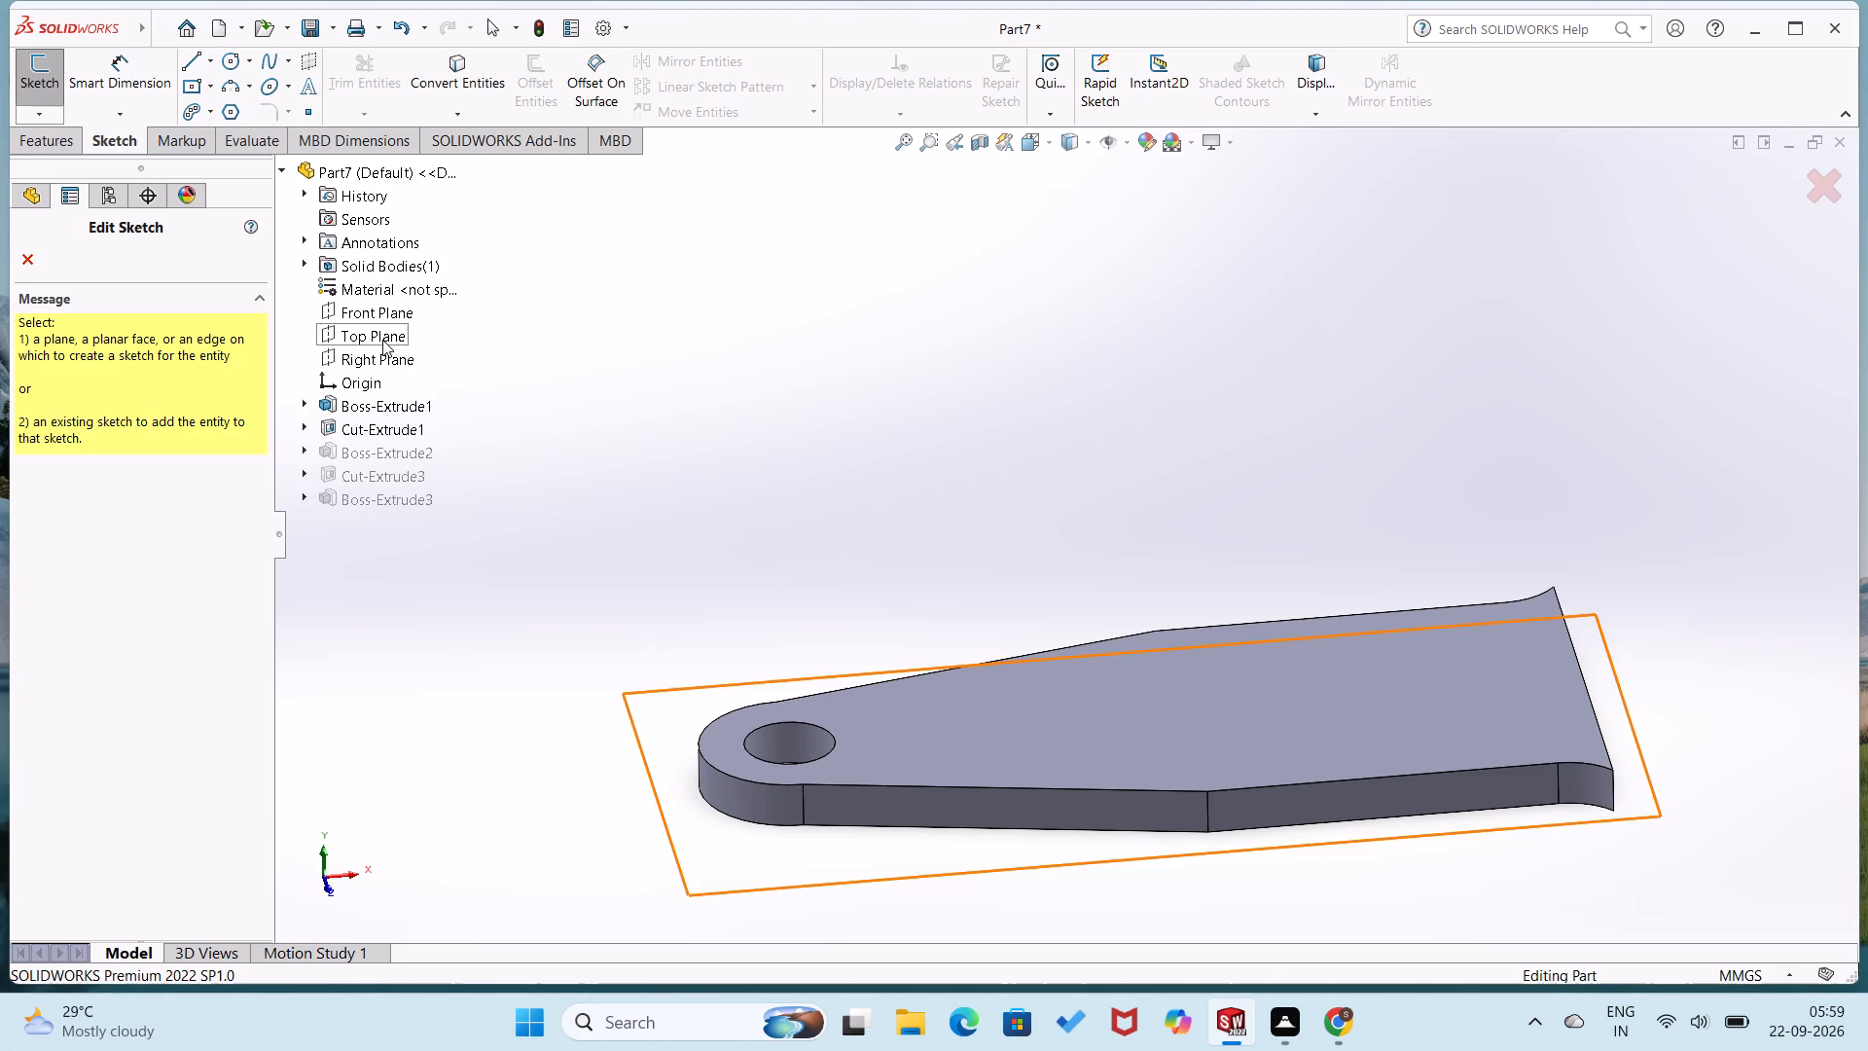
pyautogui.click(375, 316)
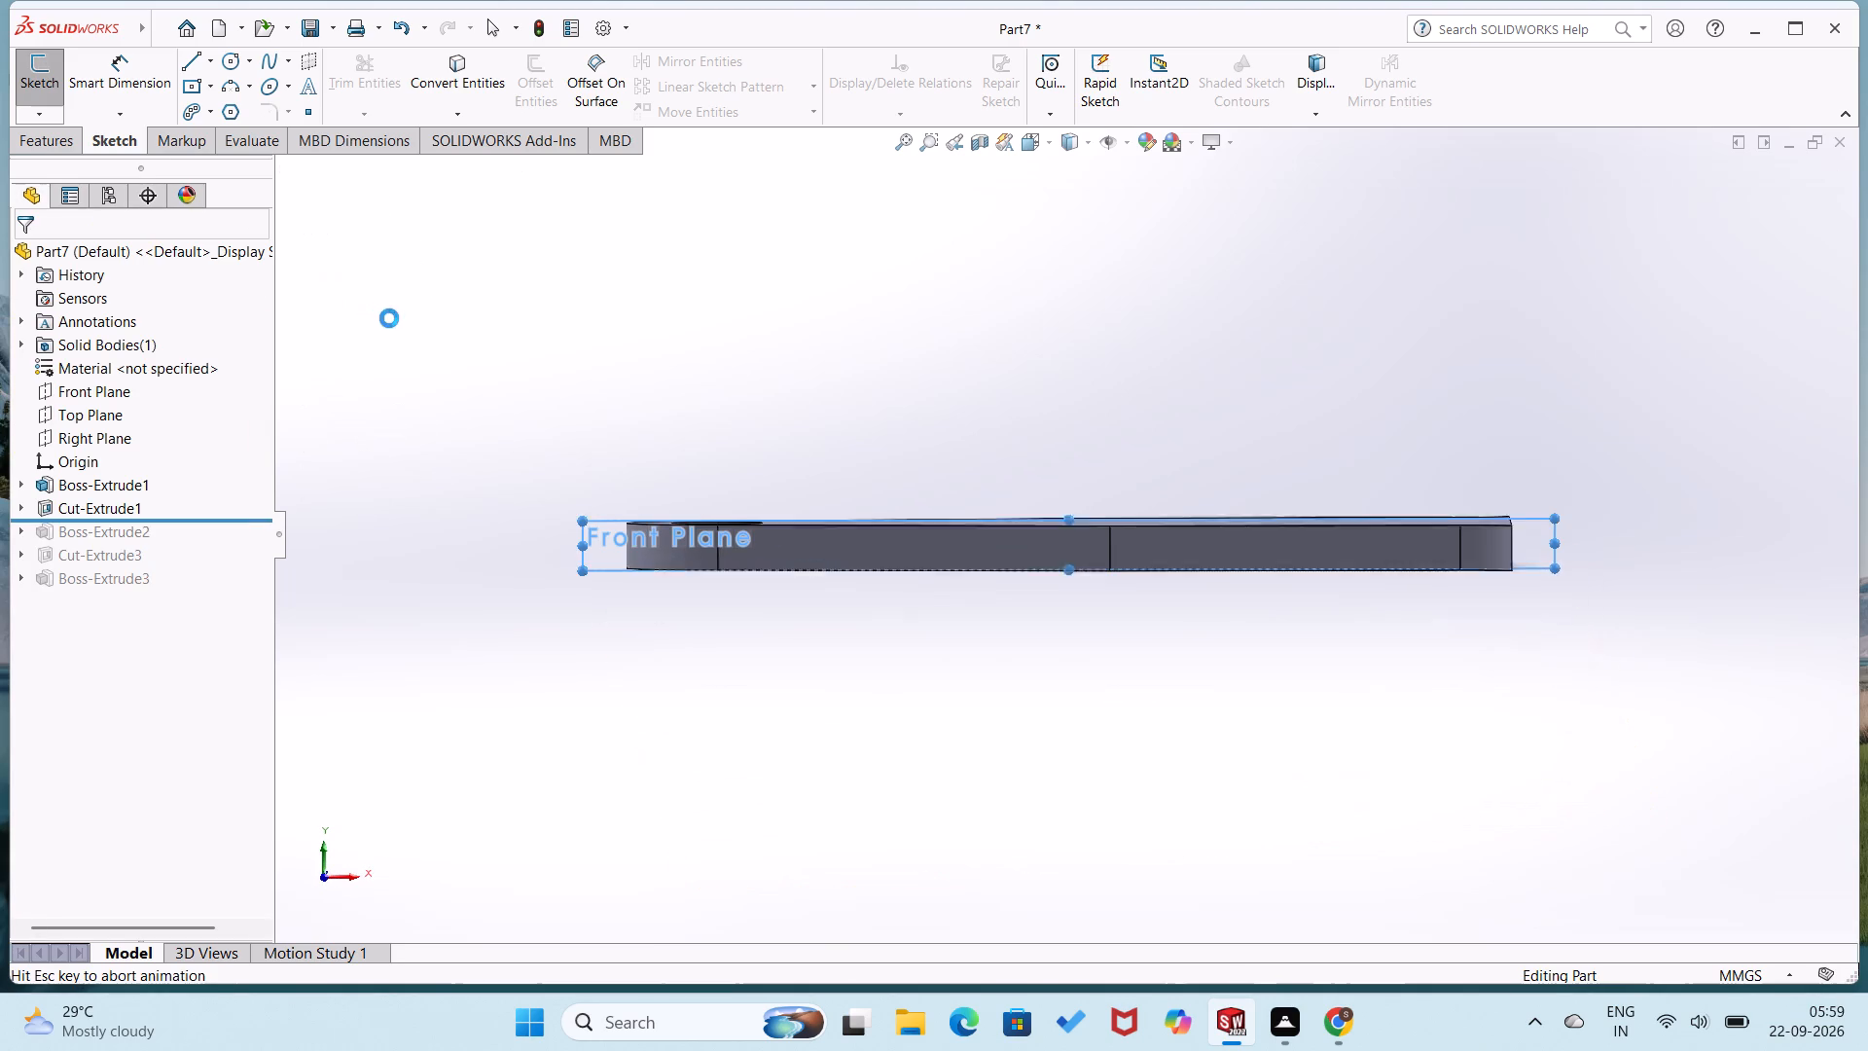
pyautogui.rightClick(642, 352)
pyautogui.click(549, 374)
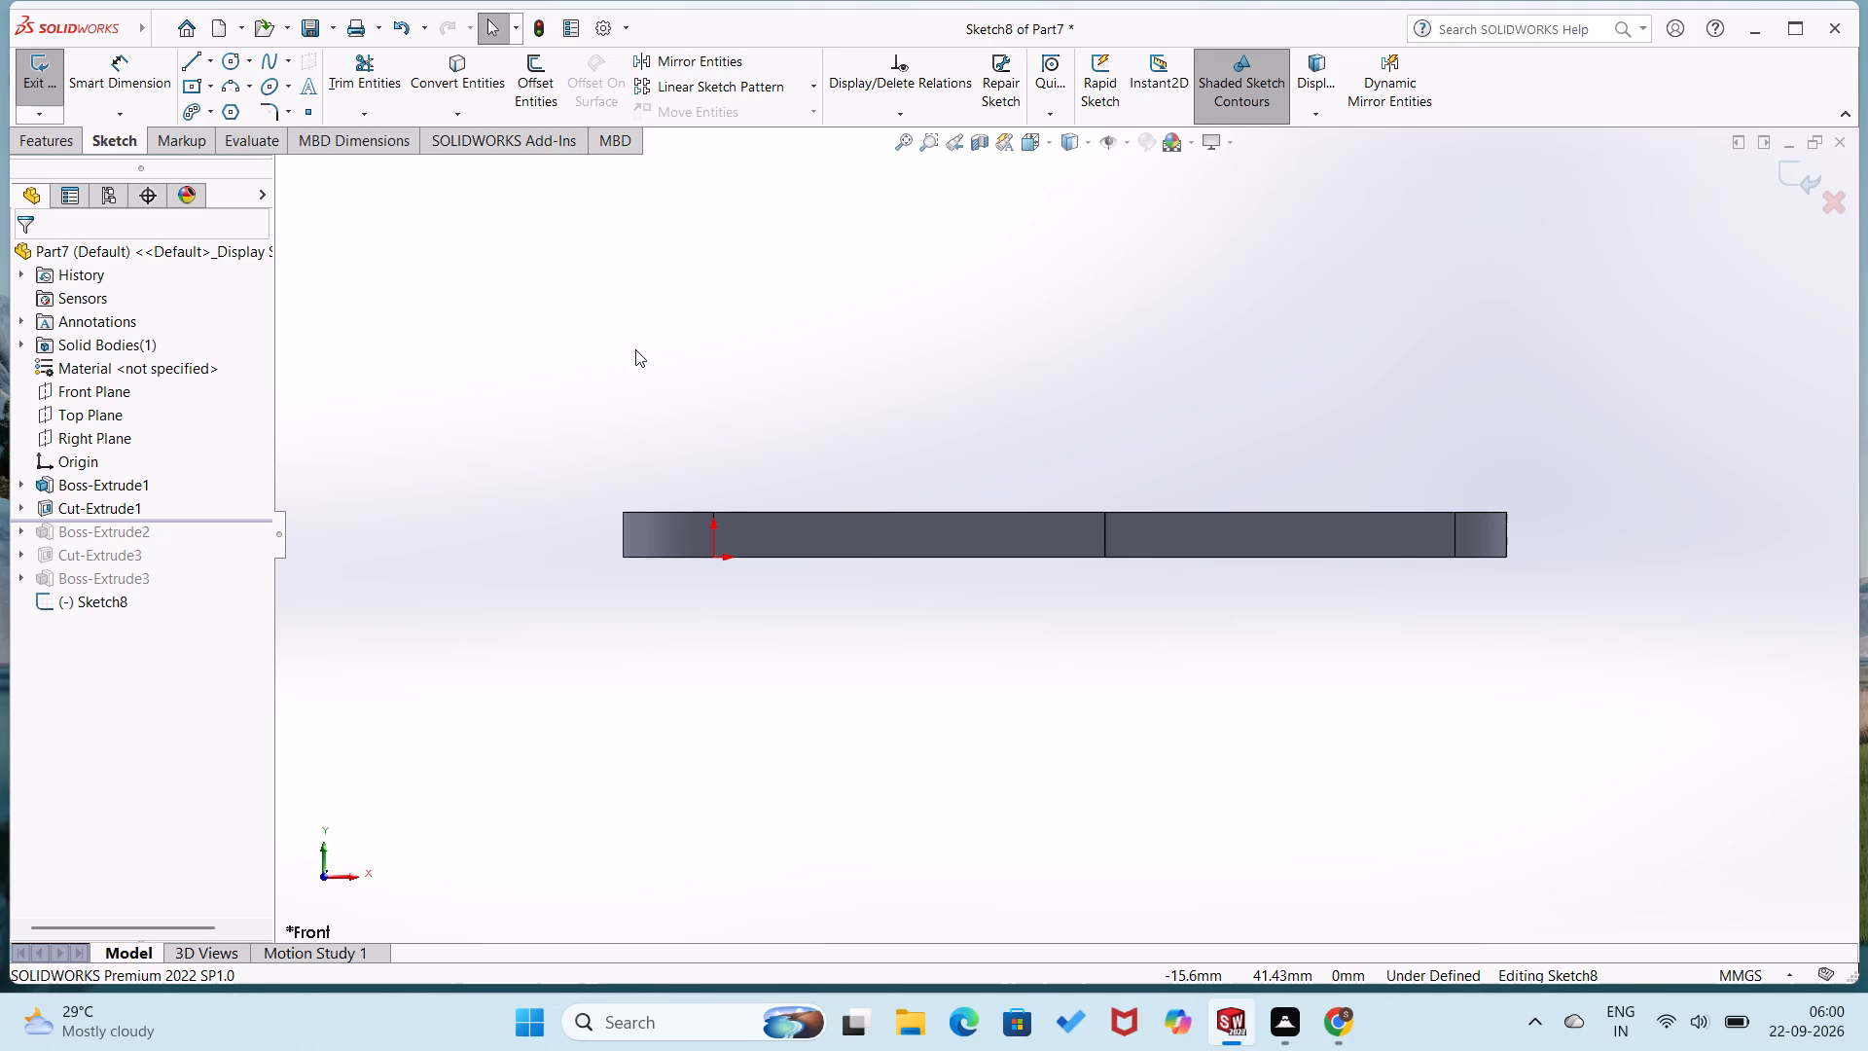
pyautogui.moveTo(903, 364); pyautogui.dragTo(766, 364, button='right')
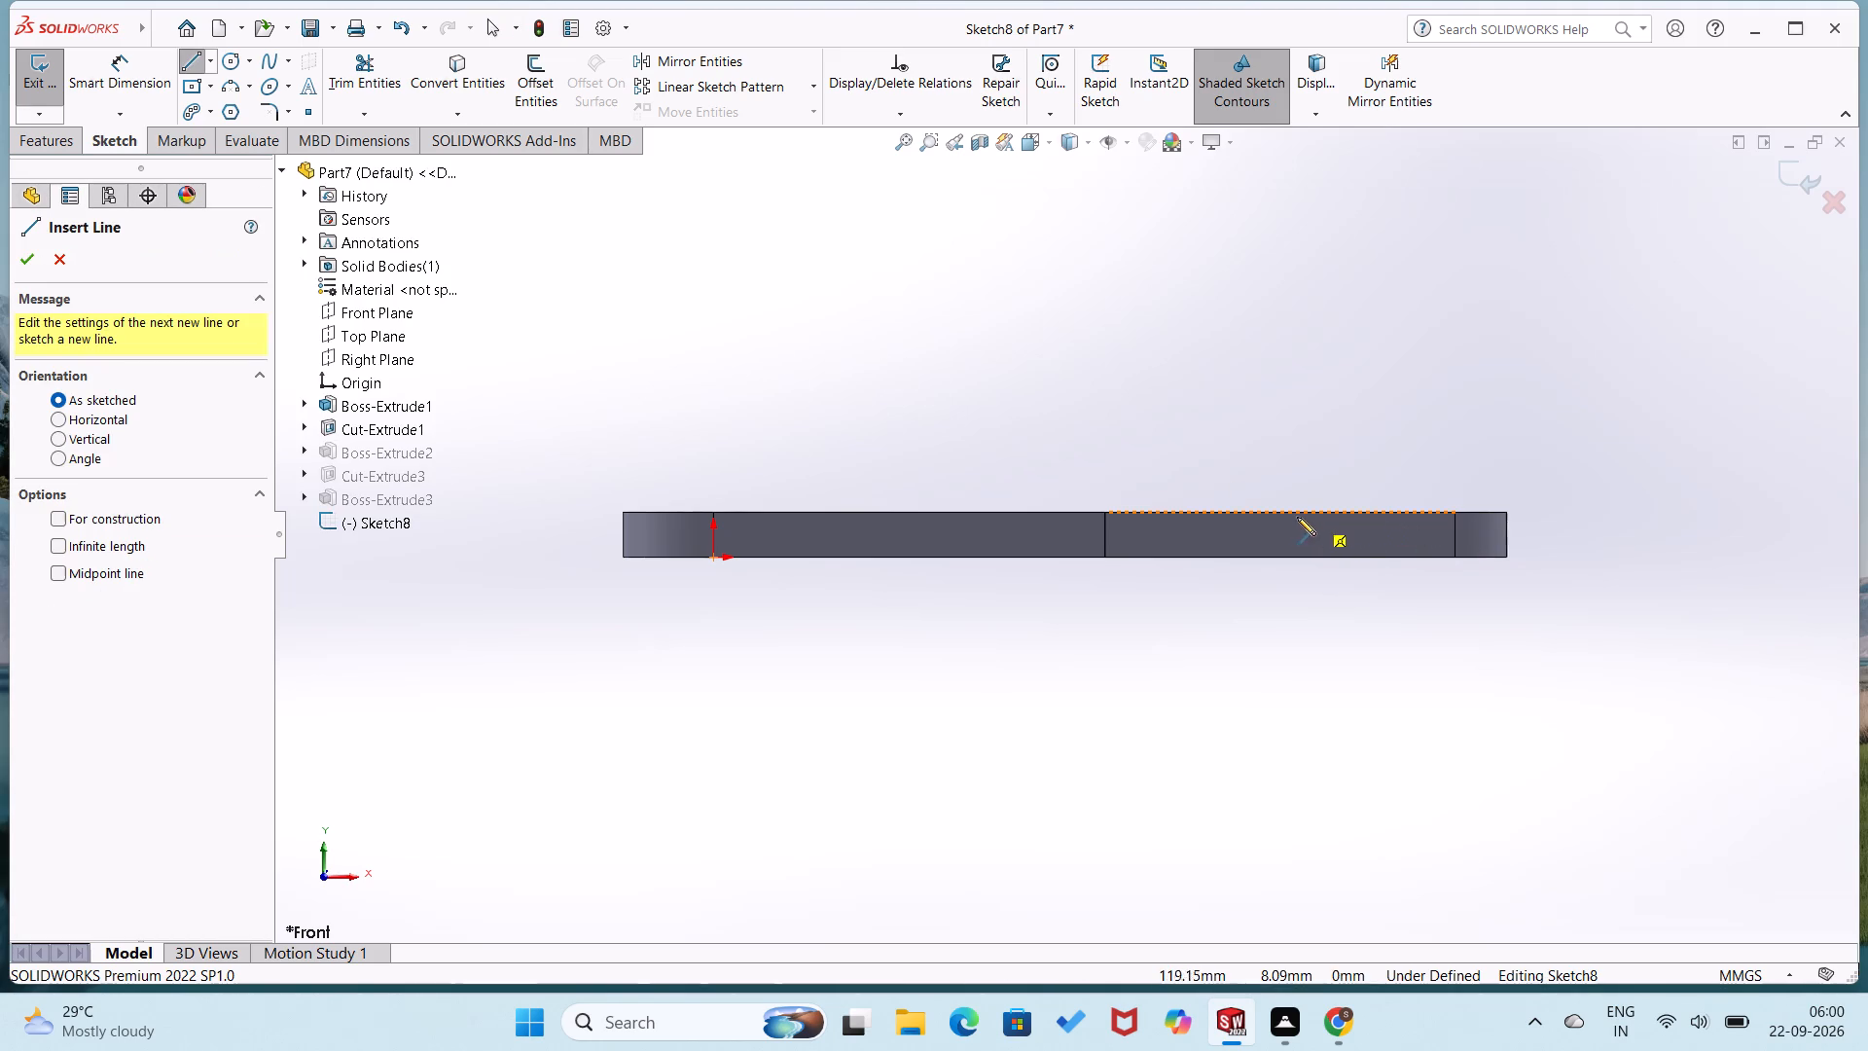
pyautogui.click(1455, 514)
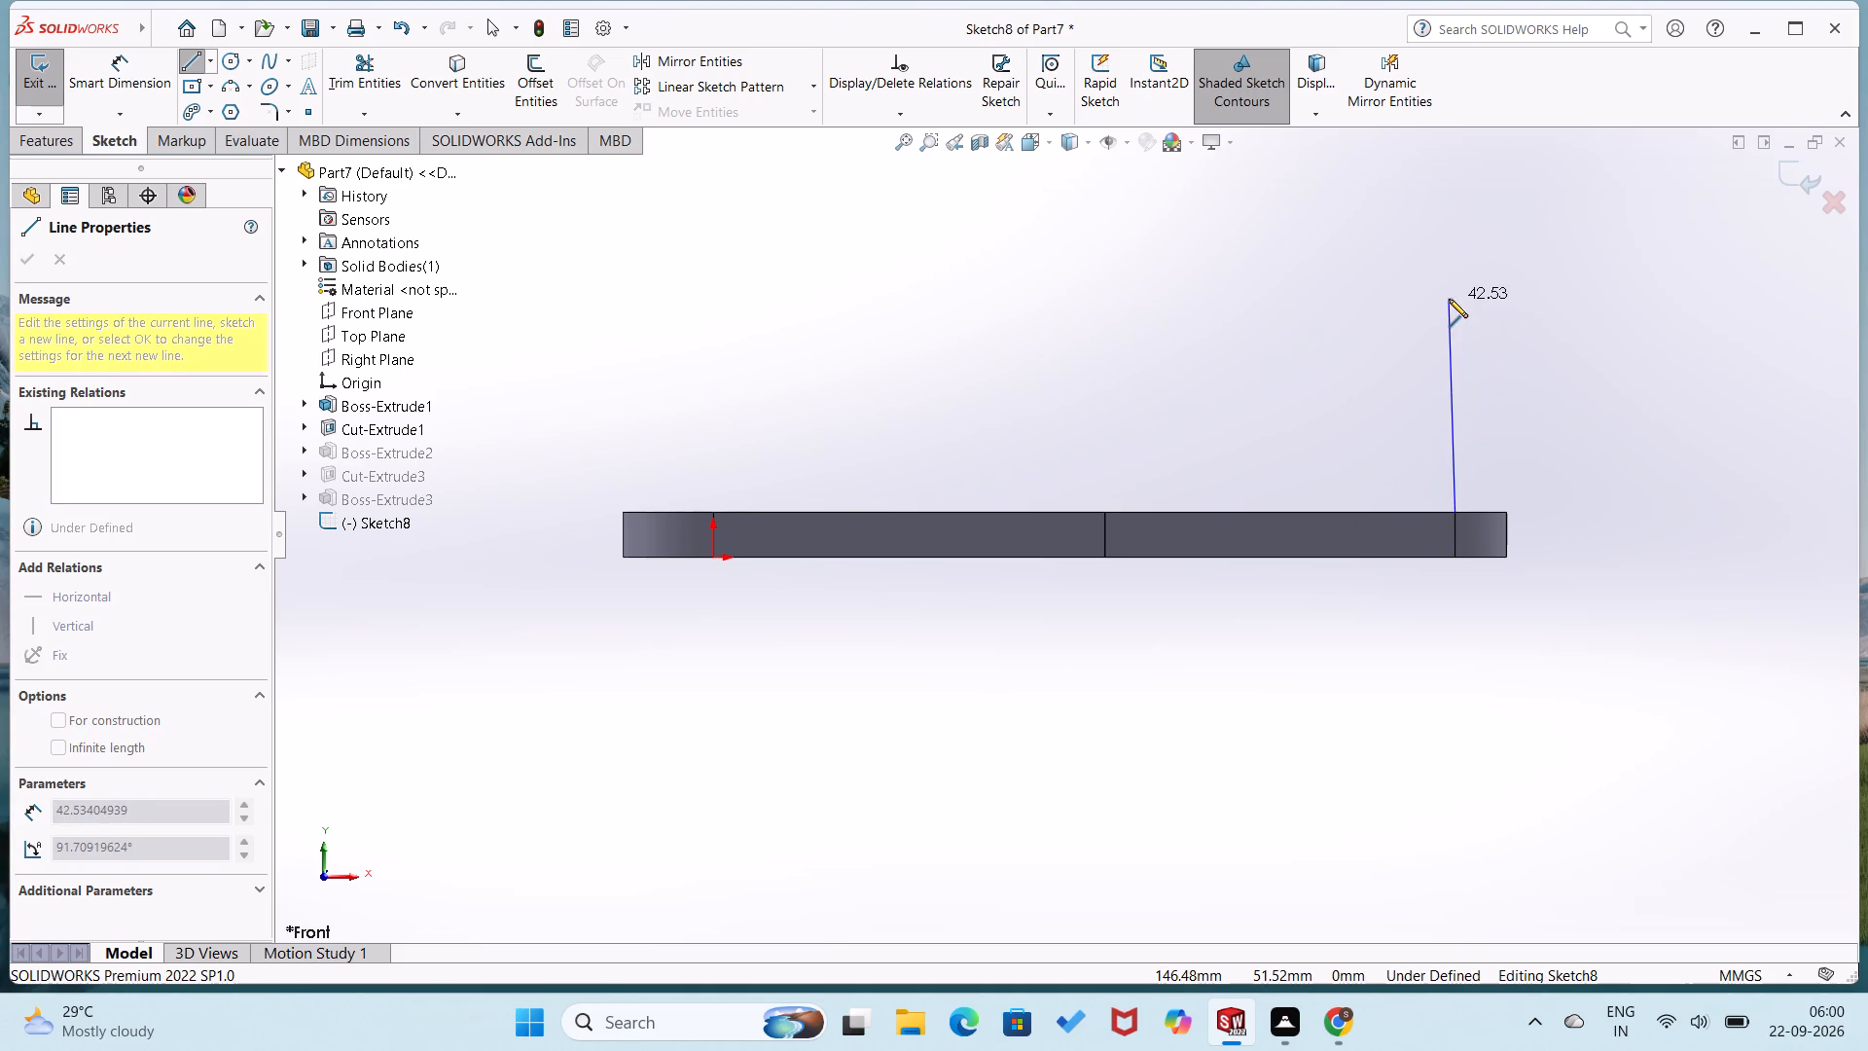
pyautogui.click(1452, 231)
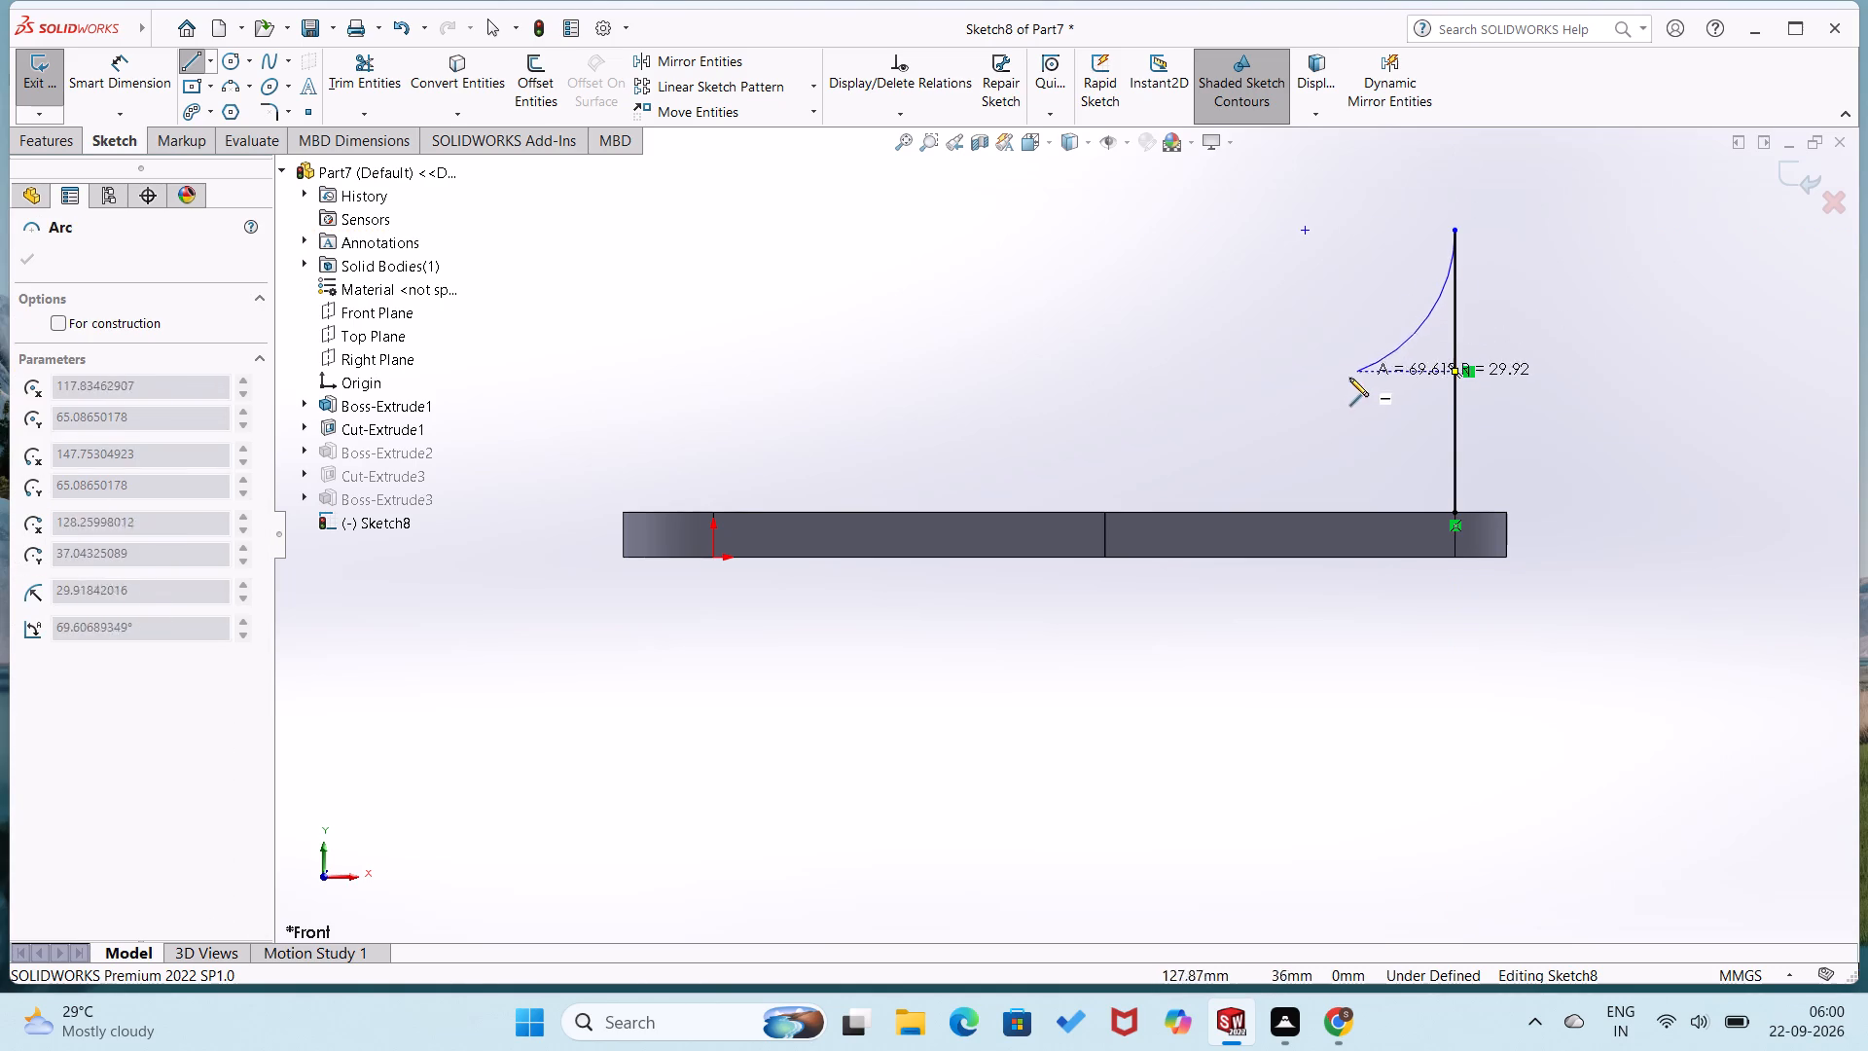
pyautogui.click(1262, 398)
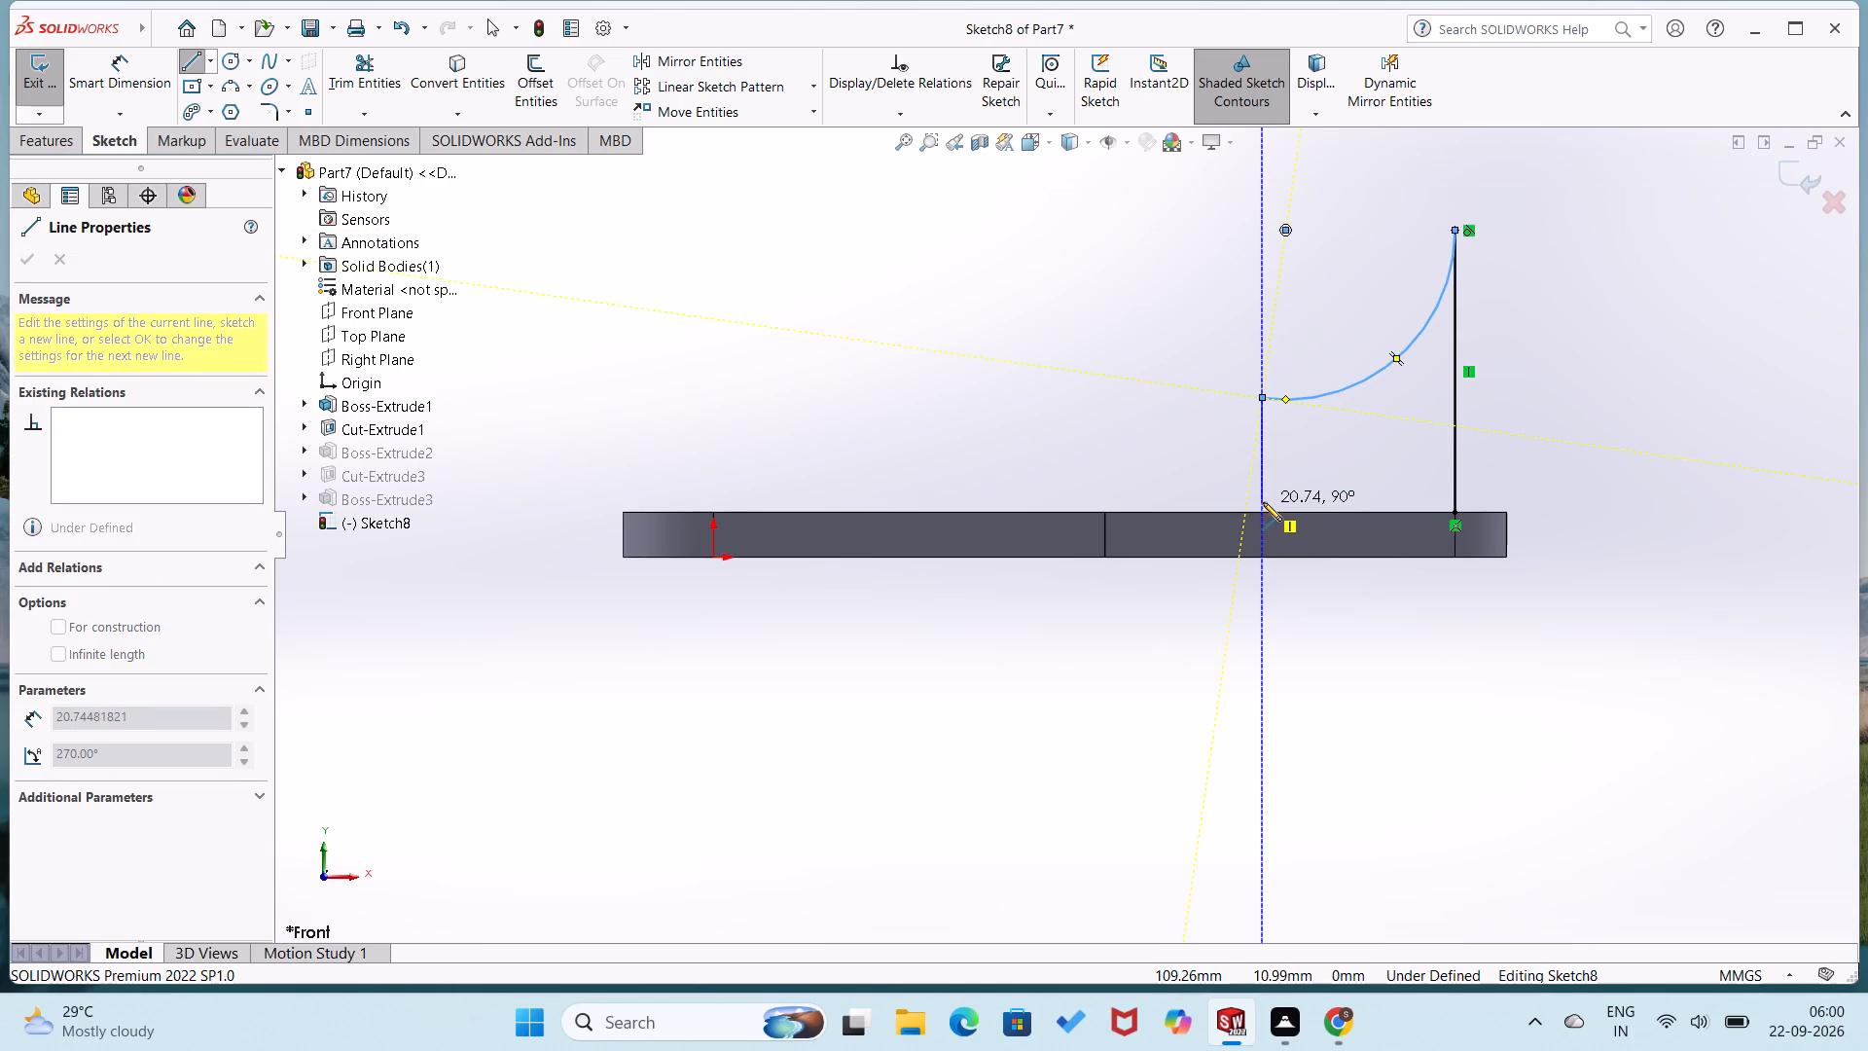
pyautogui.click(1264, 508)
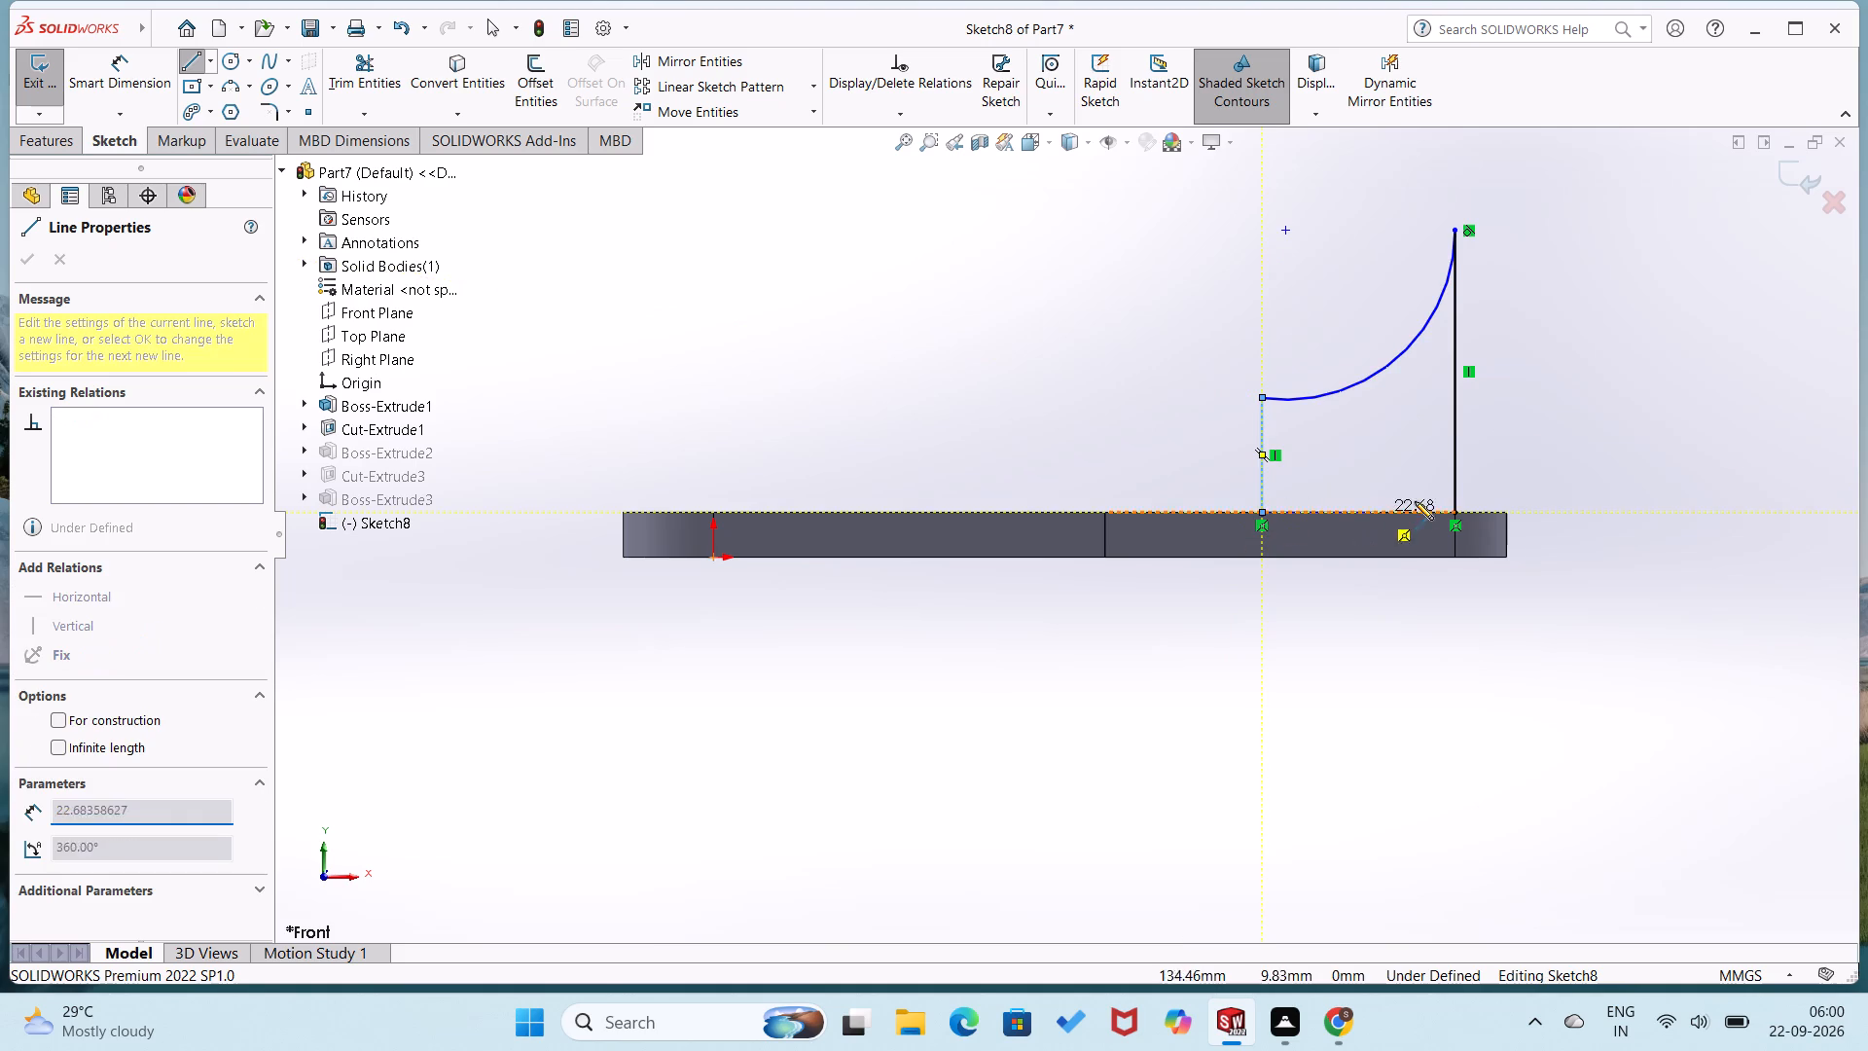
pyautogui.click(1455, 514)
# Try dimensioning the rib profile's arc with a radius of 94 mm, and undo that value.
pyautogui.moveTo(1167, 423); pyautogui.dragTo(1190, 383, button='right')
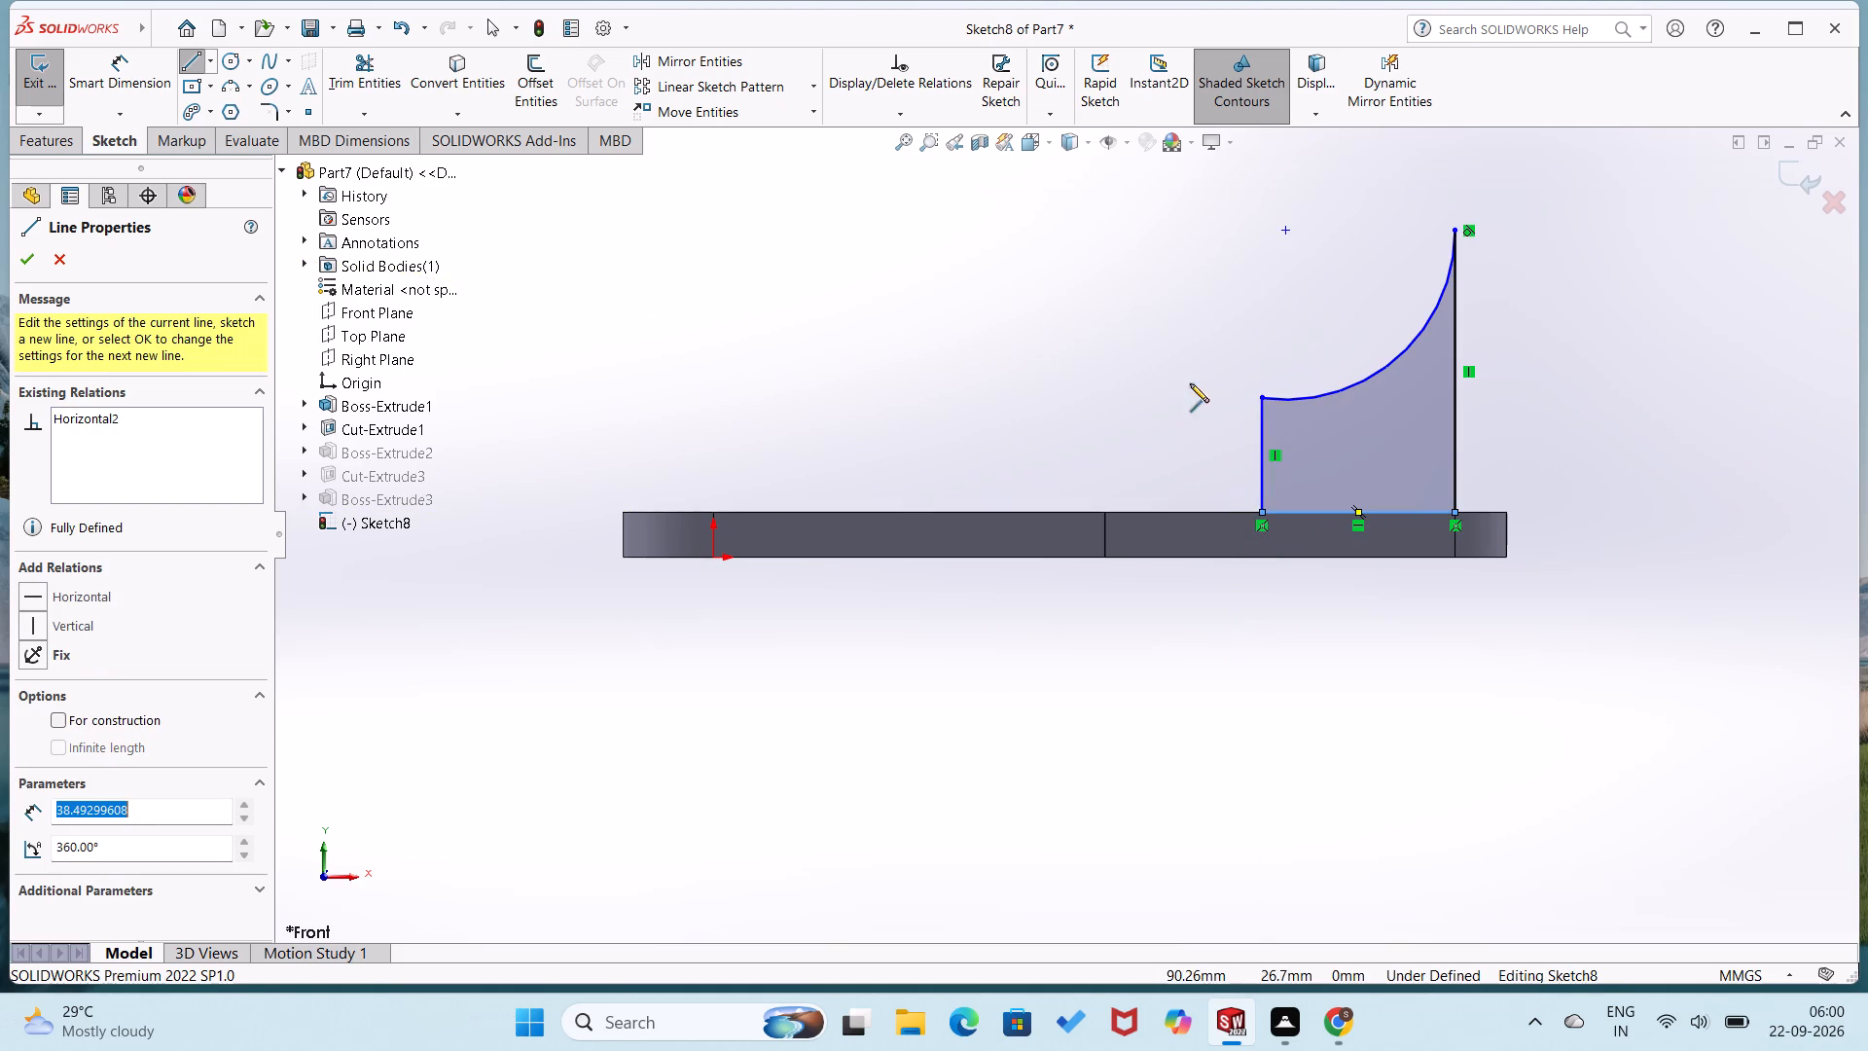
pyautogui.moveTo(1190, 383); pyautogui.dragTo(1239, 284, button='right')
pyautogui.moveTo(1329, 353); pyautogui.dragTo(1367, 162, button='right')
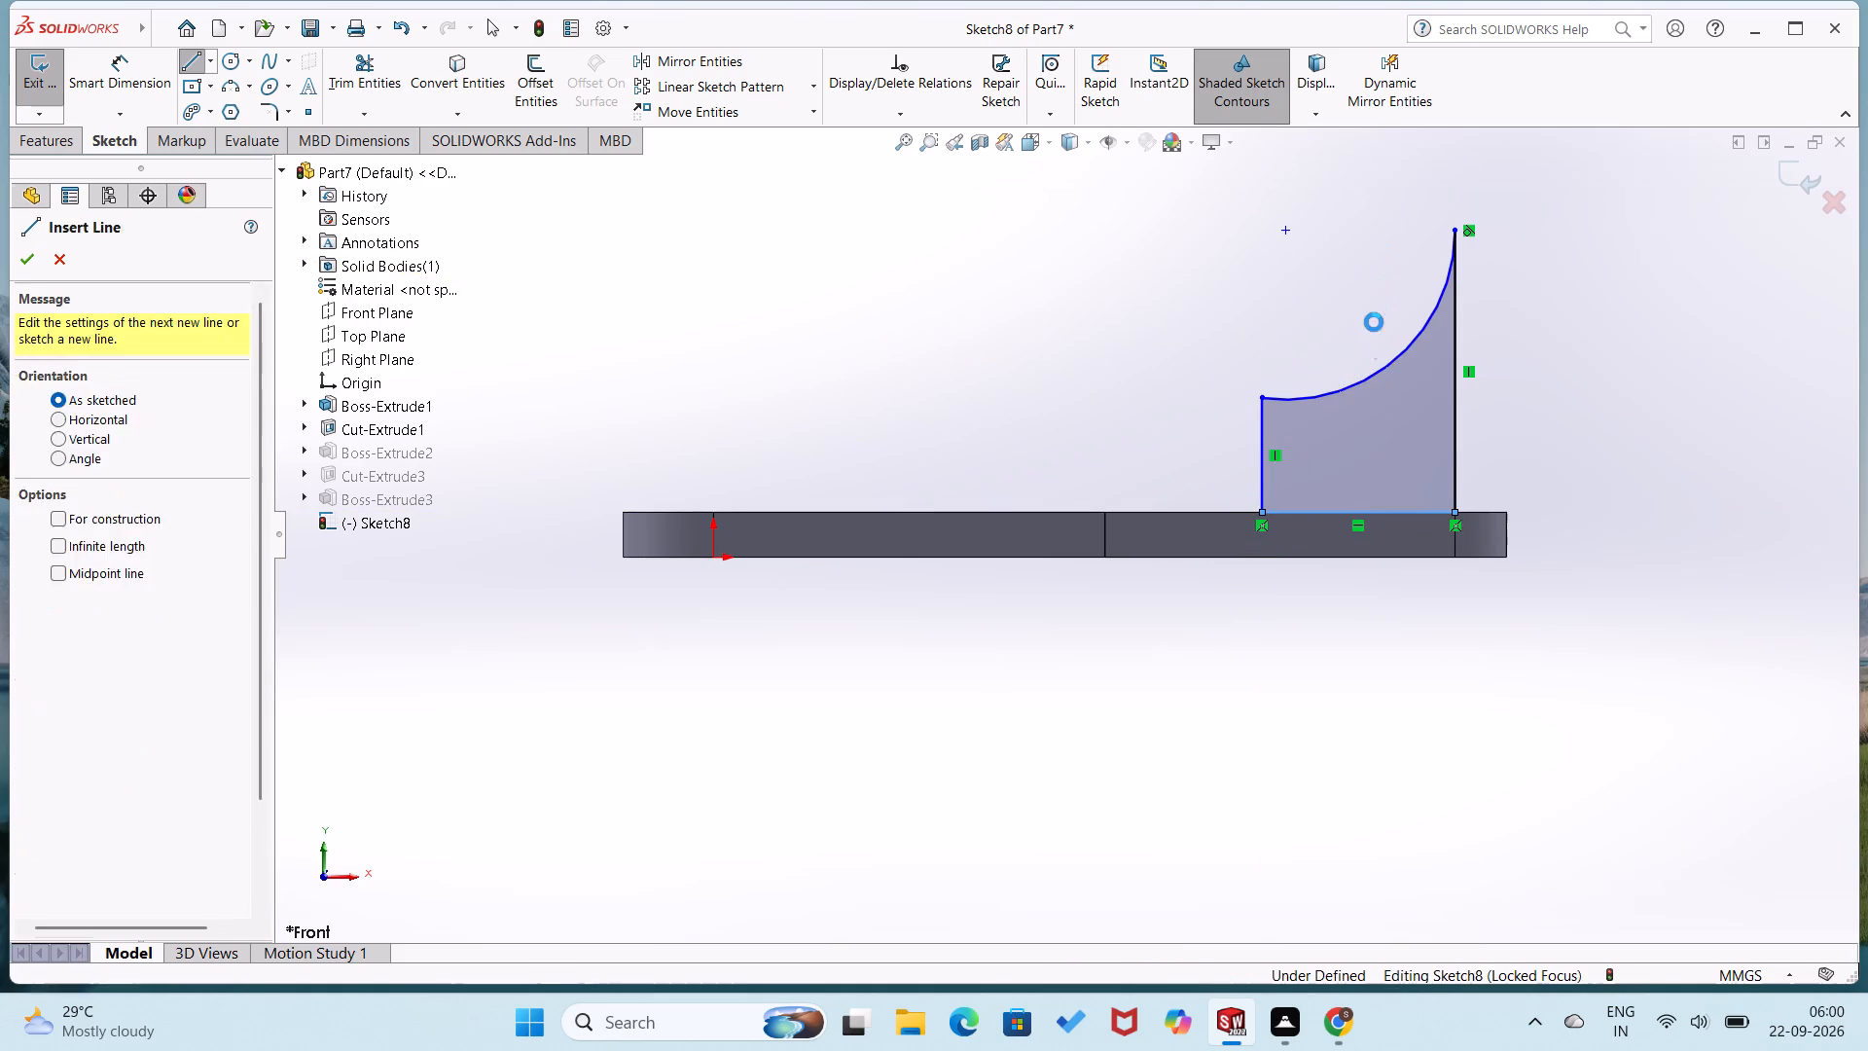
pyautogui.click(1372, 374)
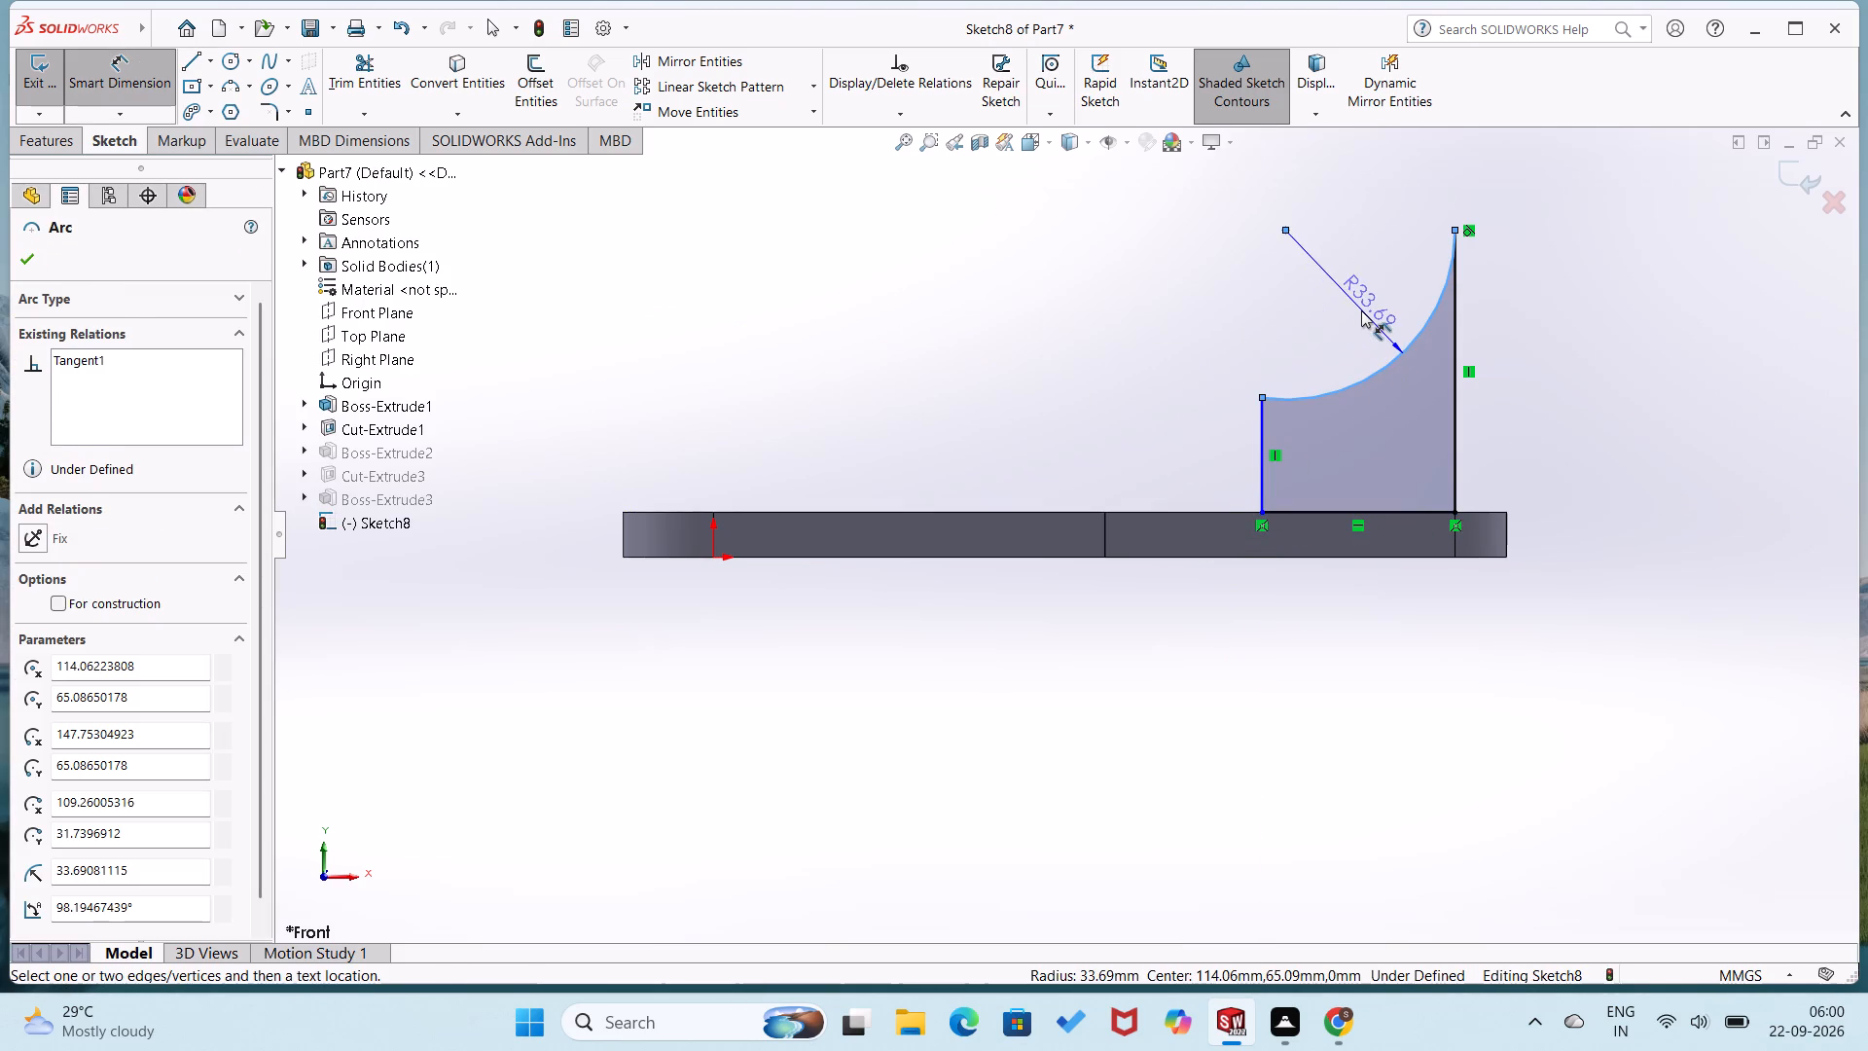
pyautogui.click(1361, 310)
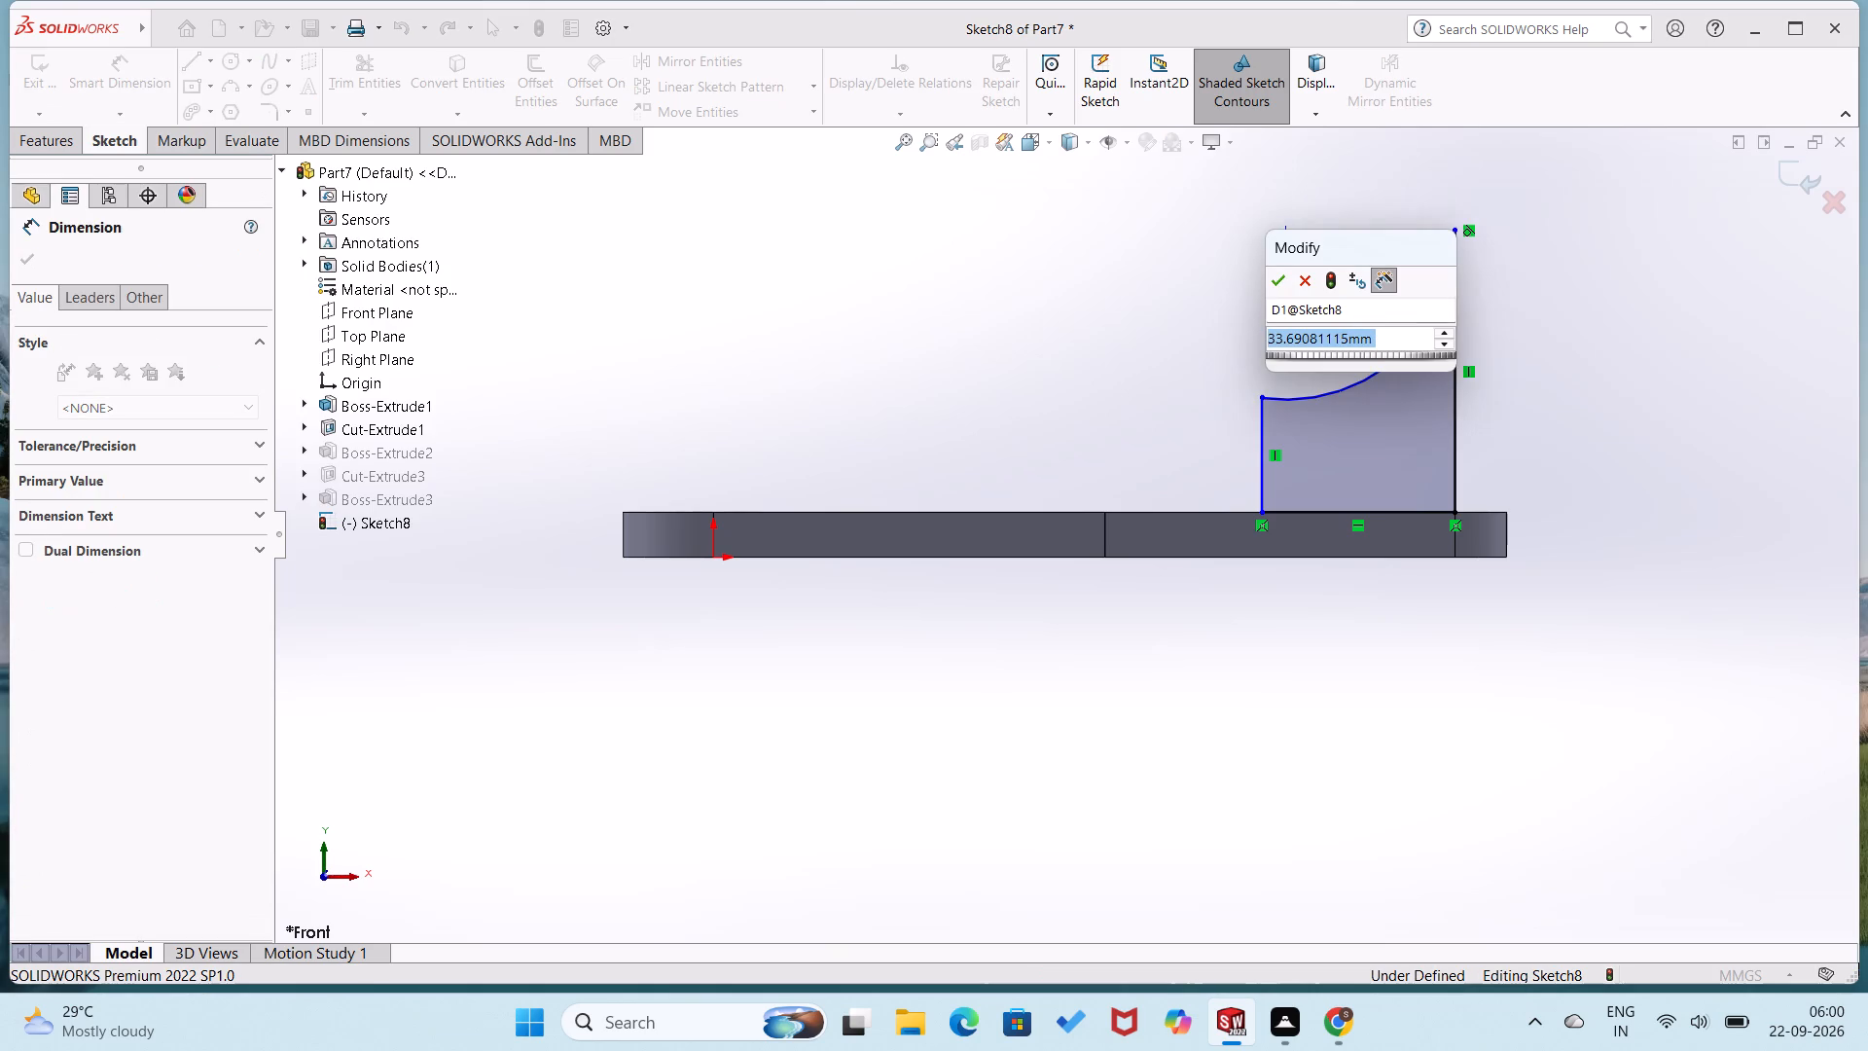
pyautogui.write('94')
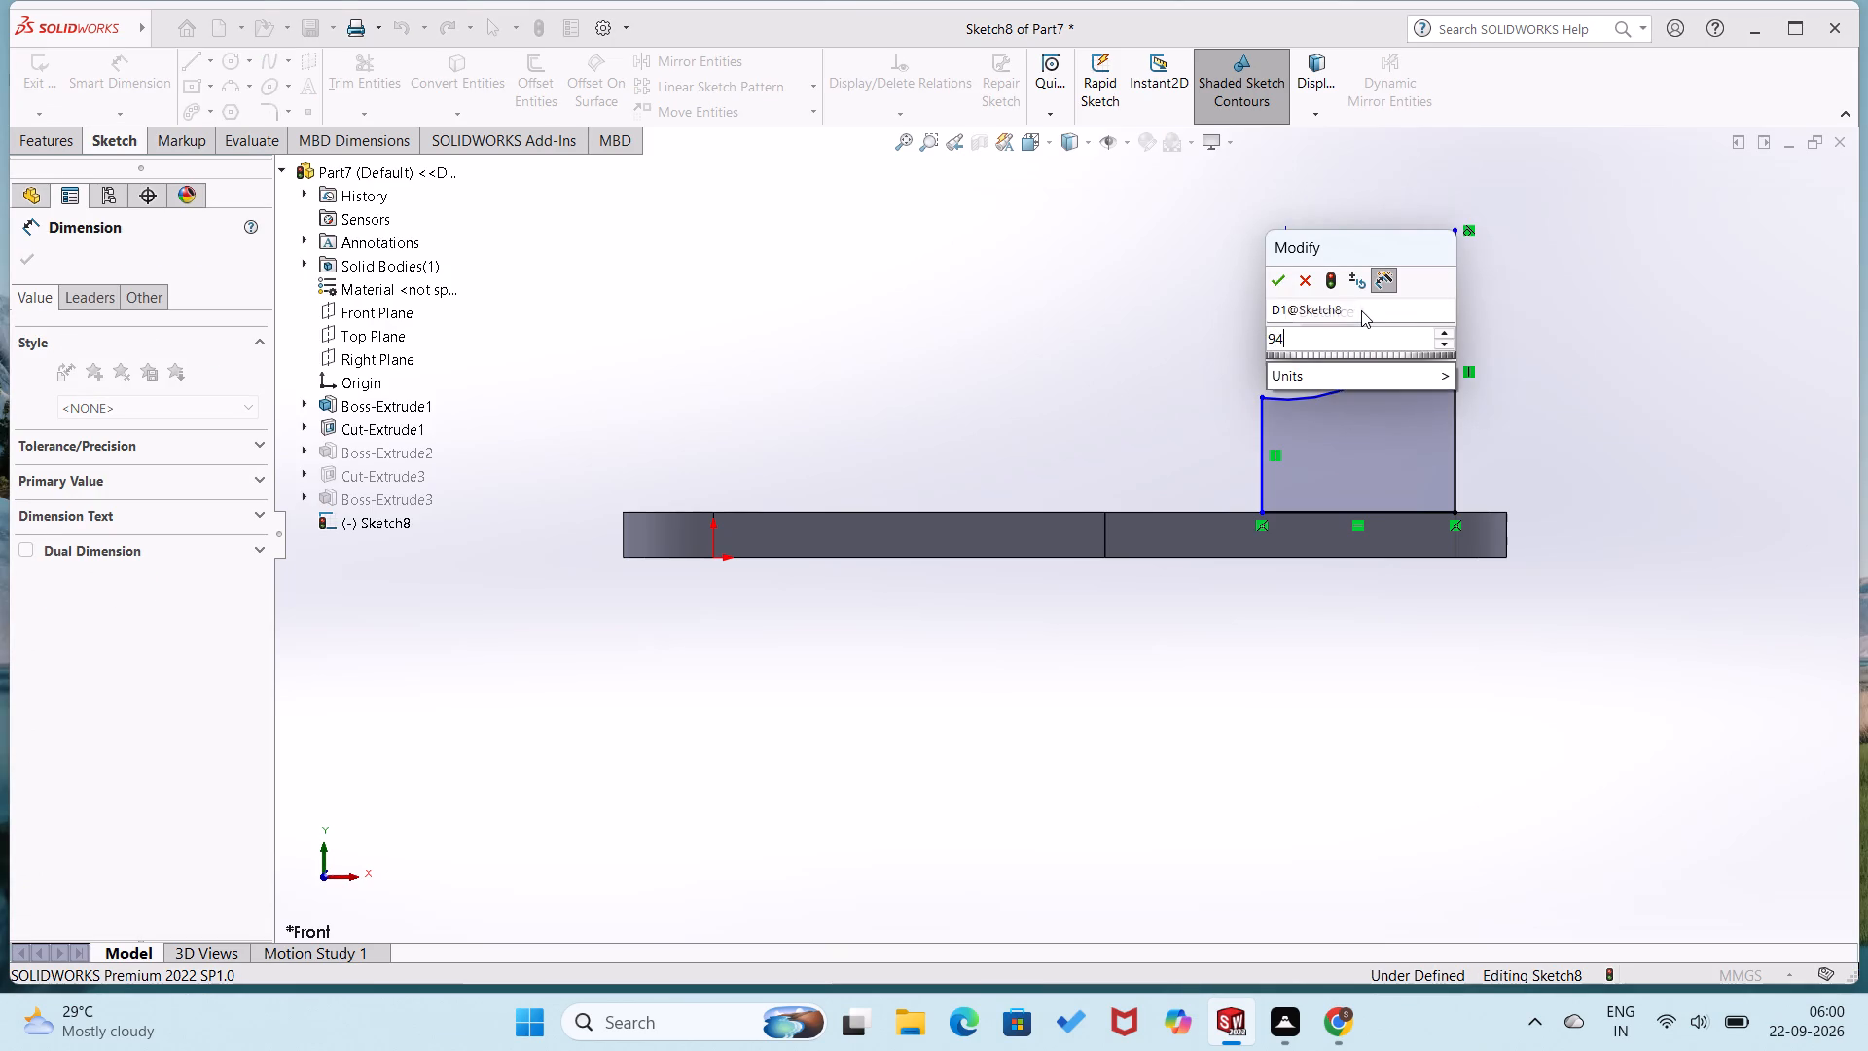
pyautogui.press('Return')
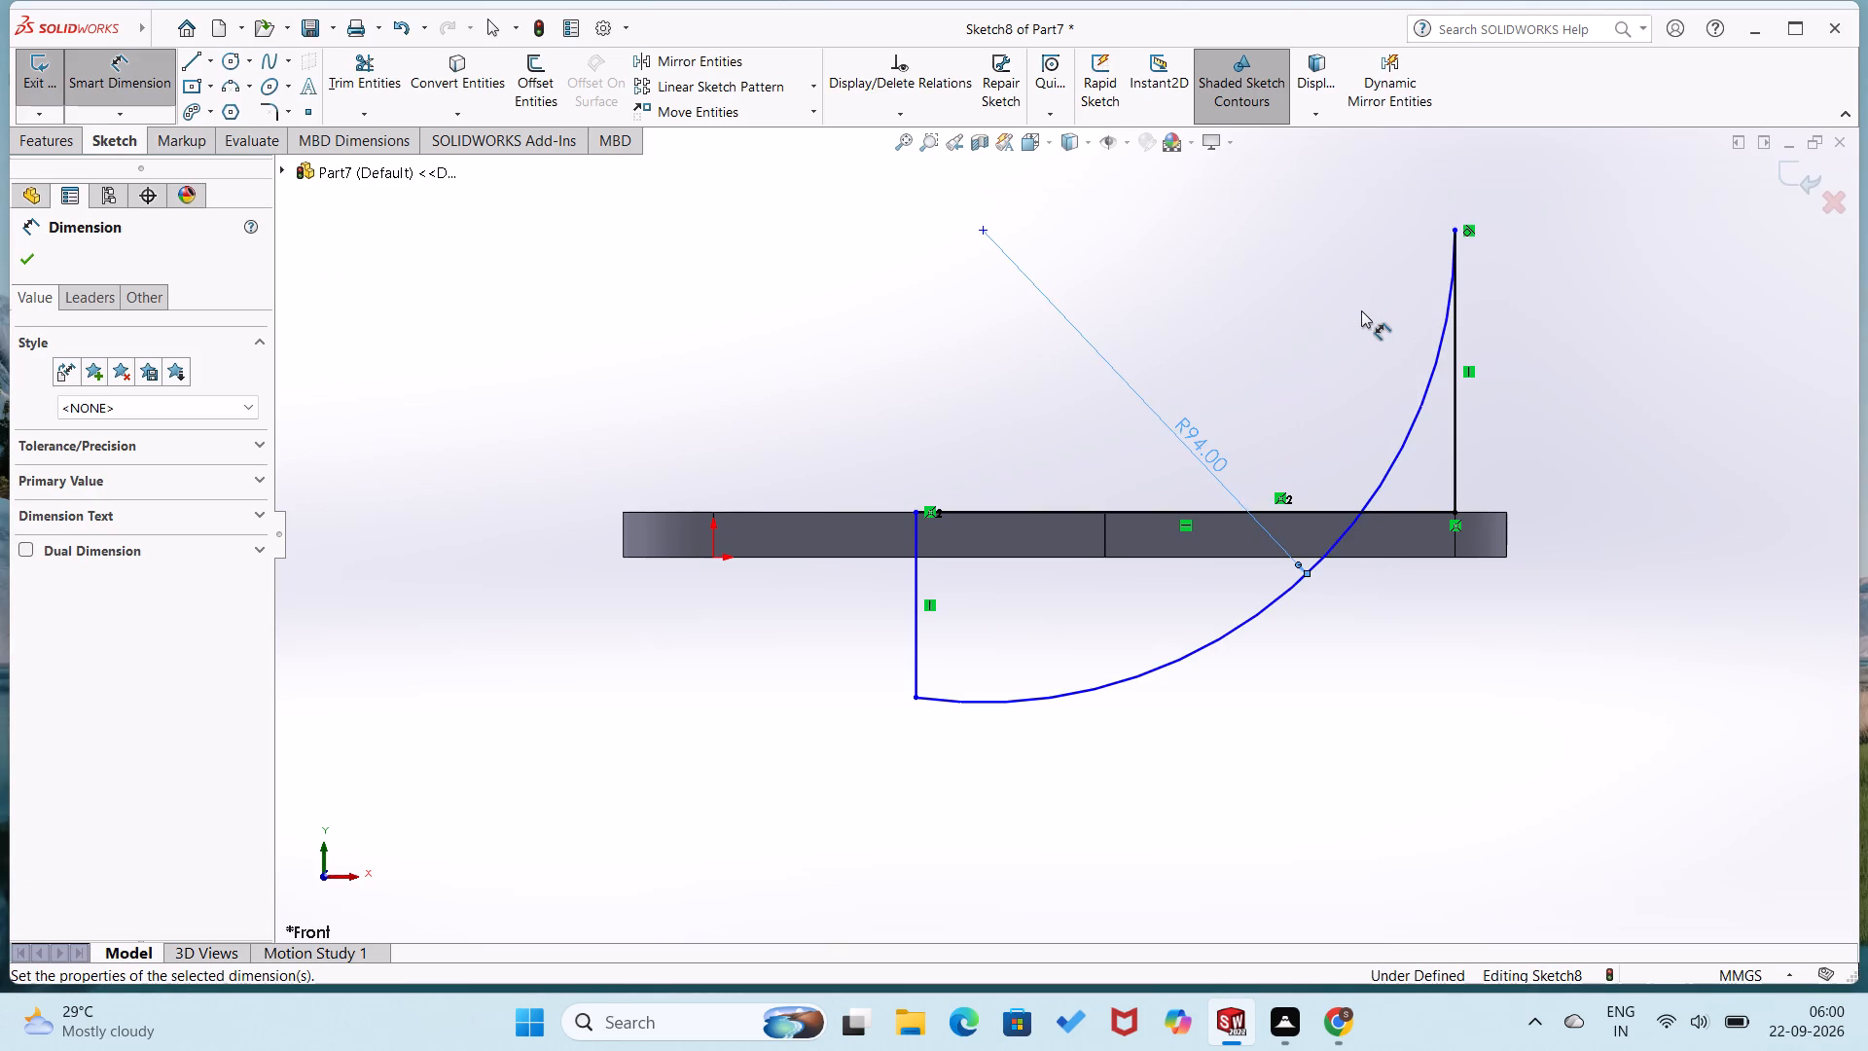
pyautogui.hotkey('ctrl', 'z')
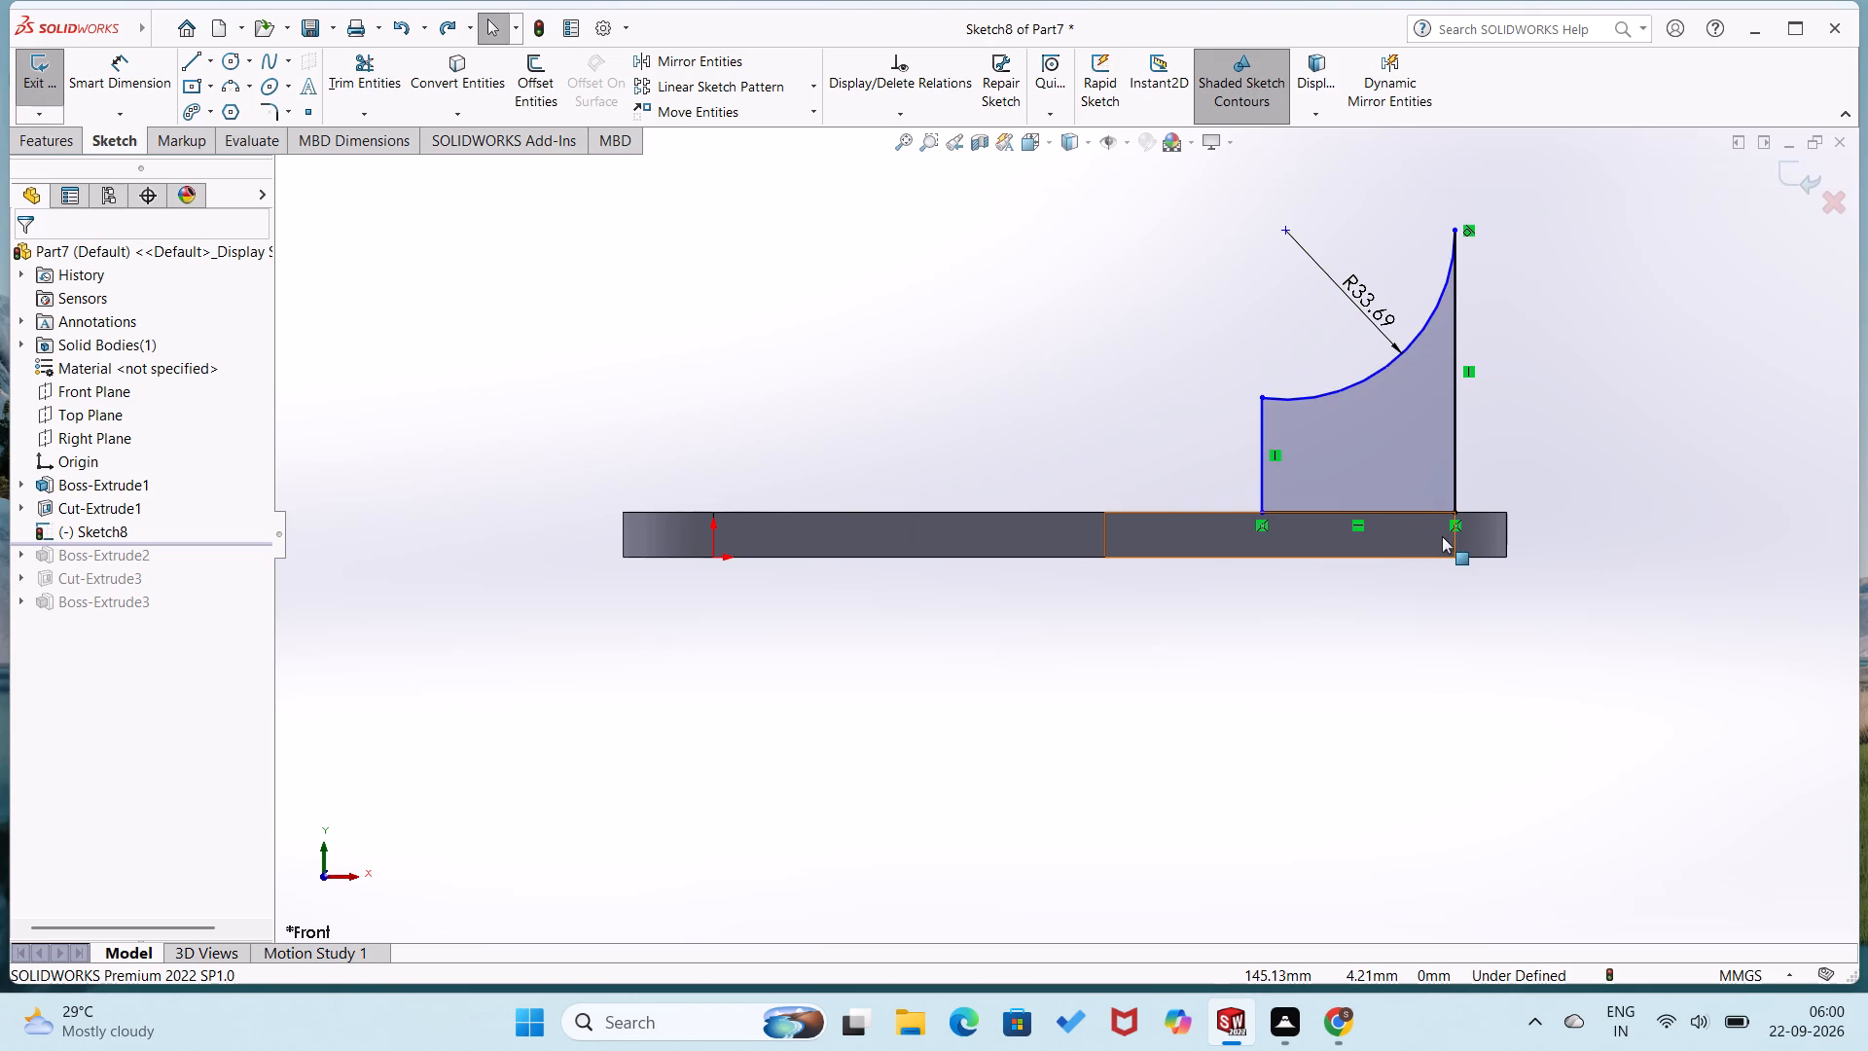
# Dimension the rib profile's base to 55 mm and its taller vertical line, near the plate's flared end, to 80 mm.
pyautogui.moveTo(1434, 781); pyautogui.dragTo(1514, 467, button='right')
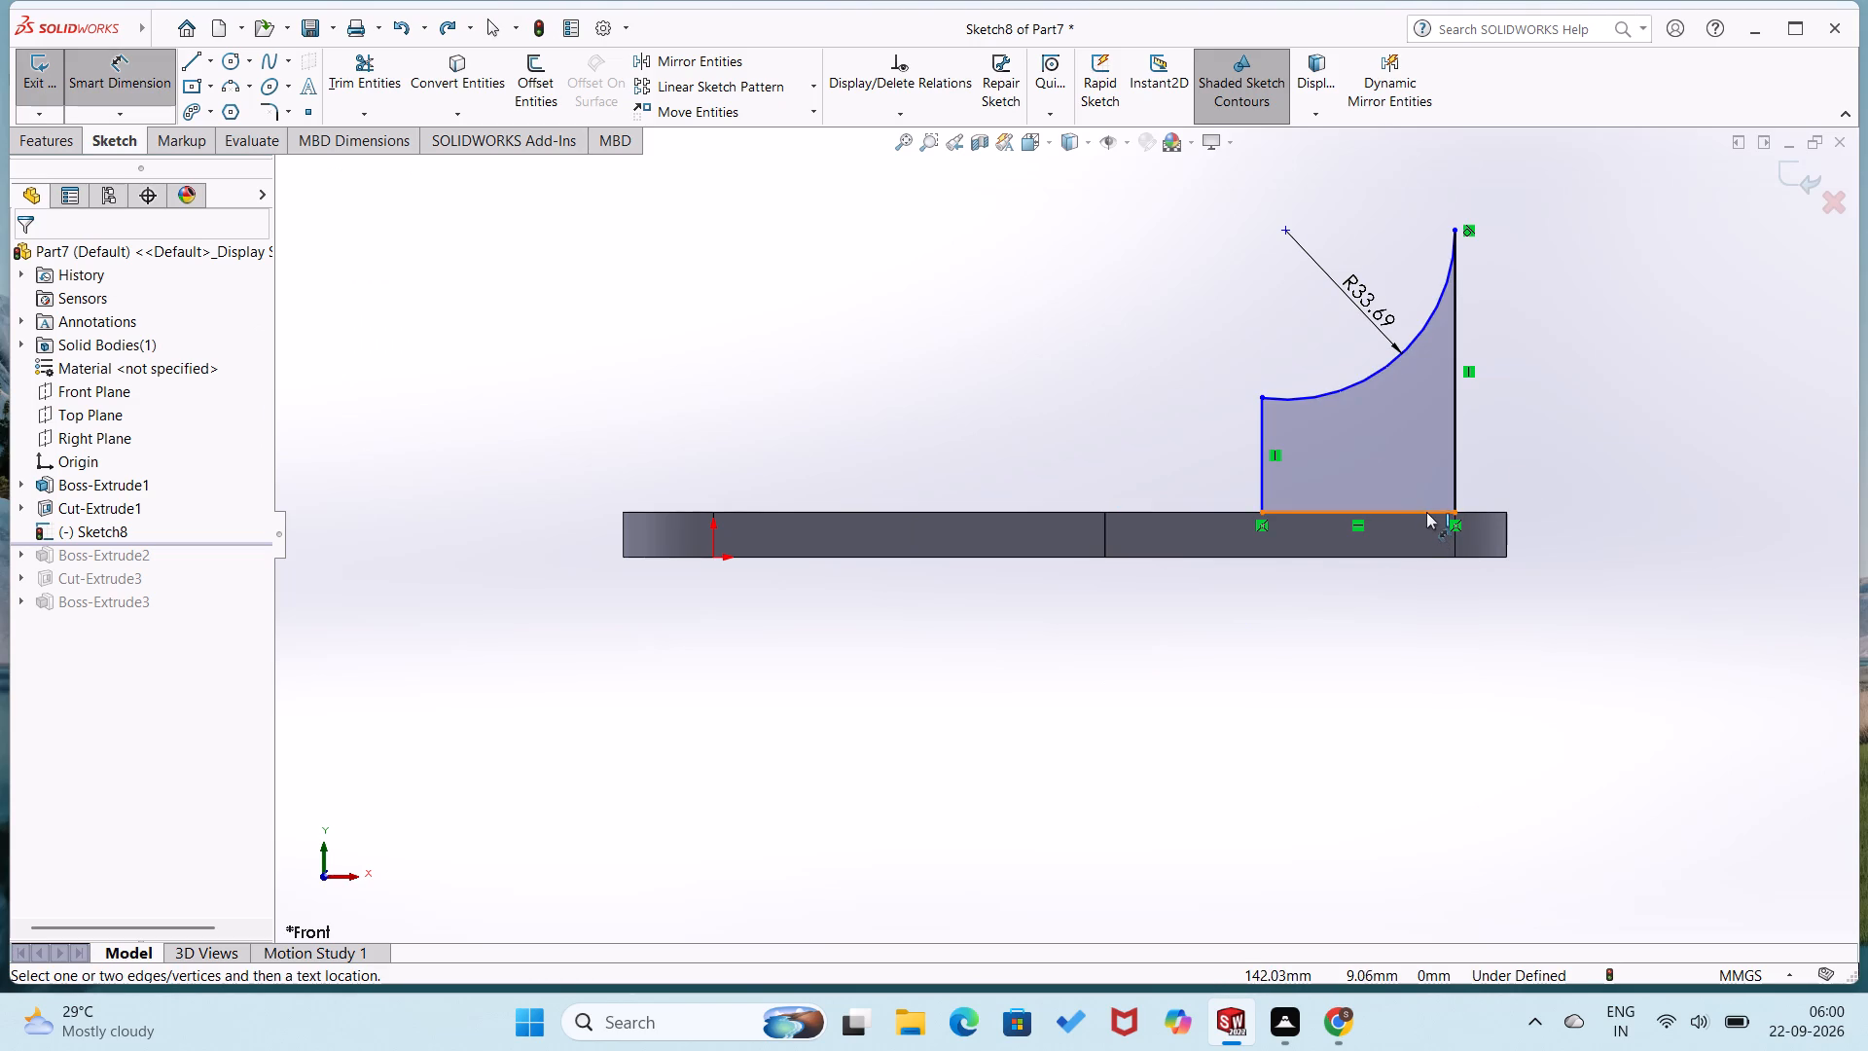
pyautogui.click(1426, 510)
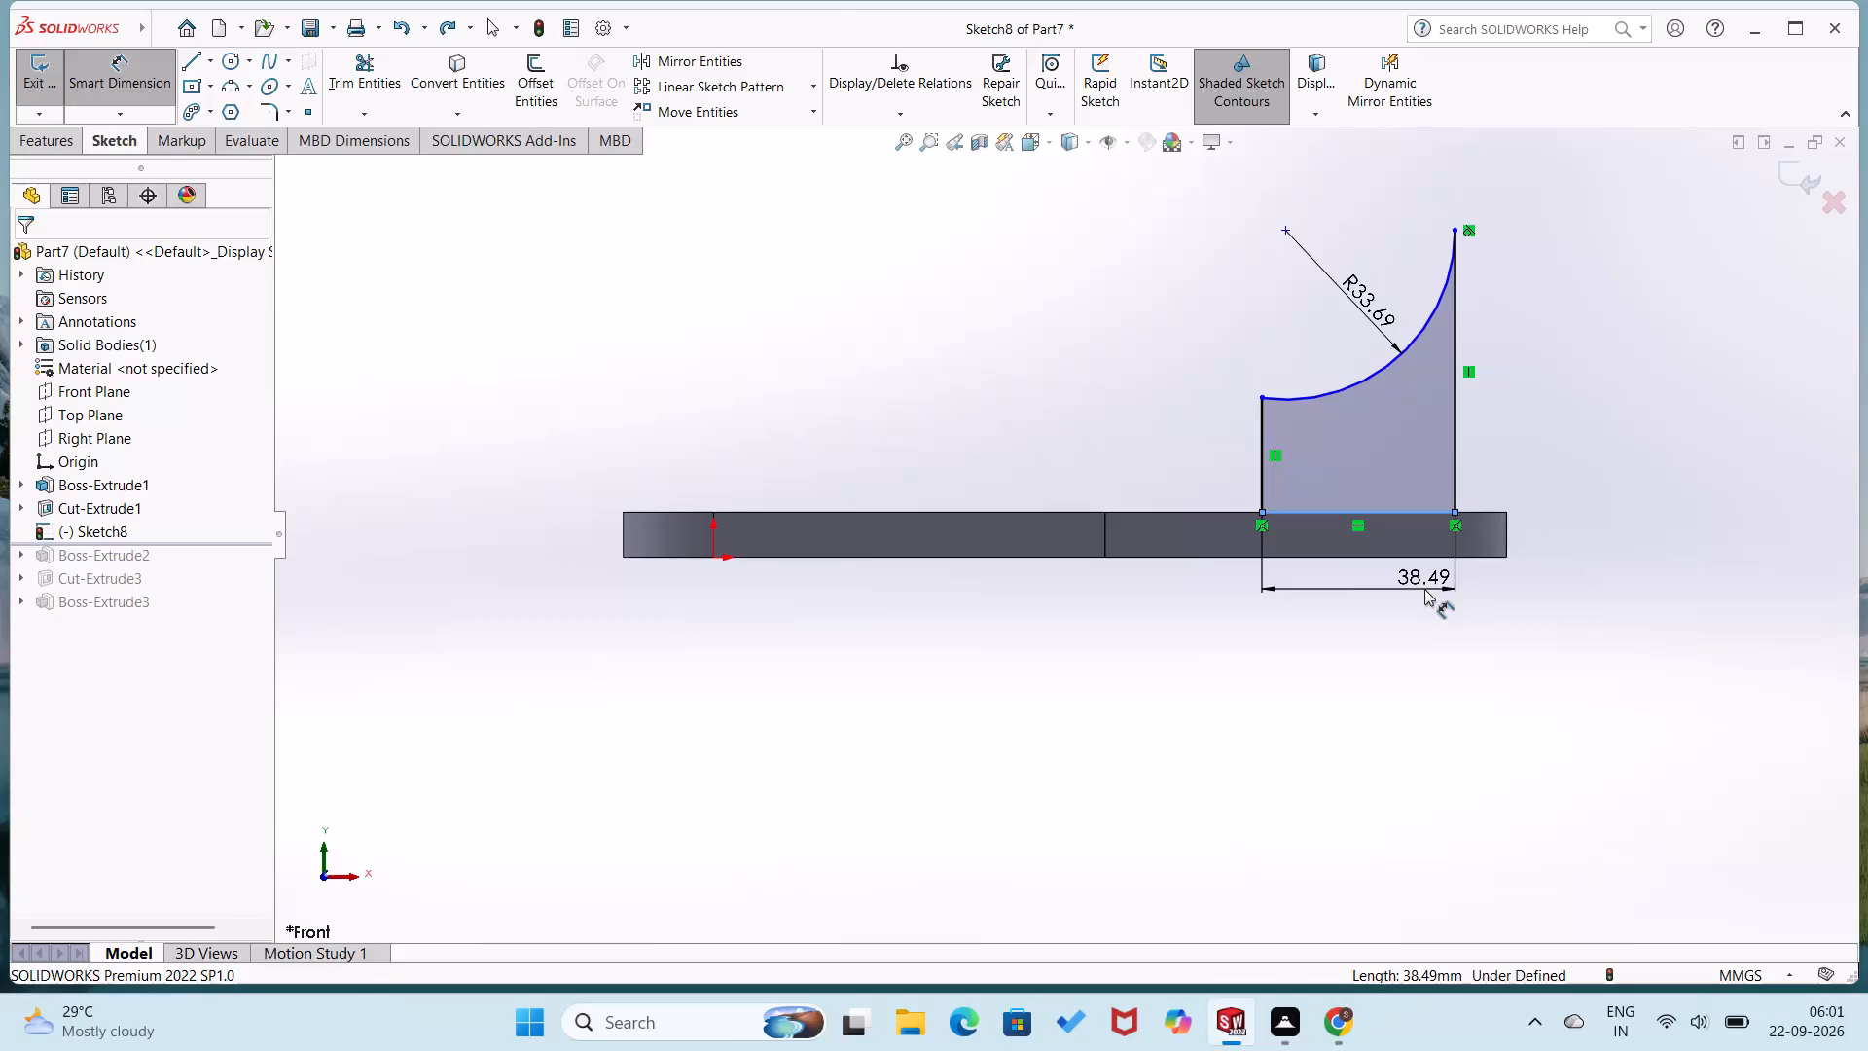
pyautogui.write('55')
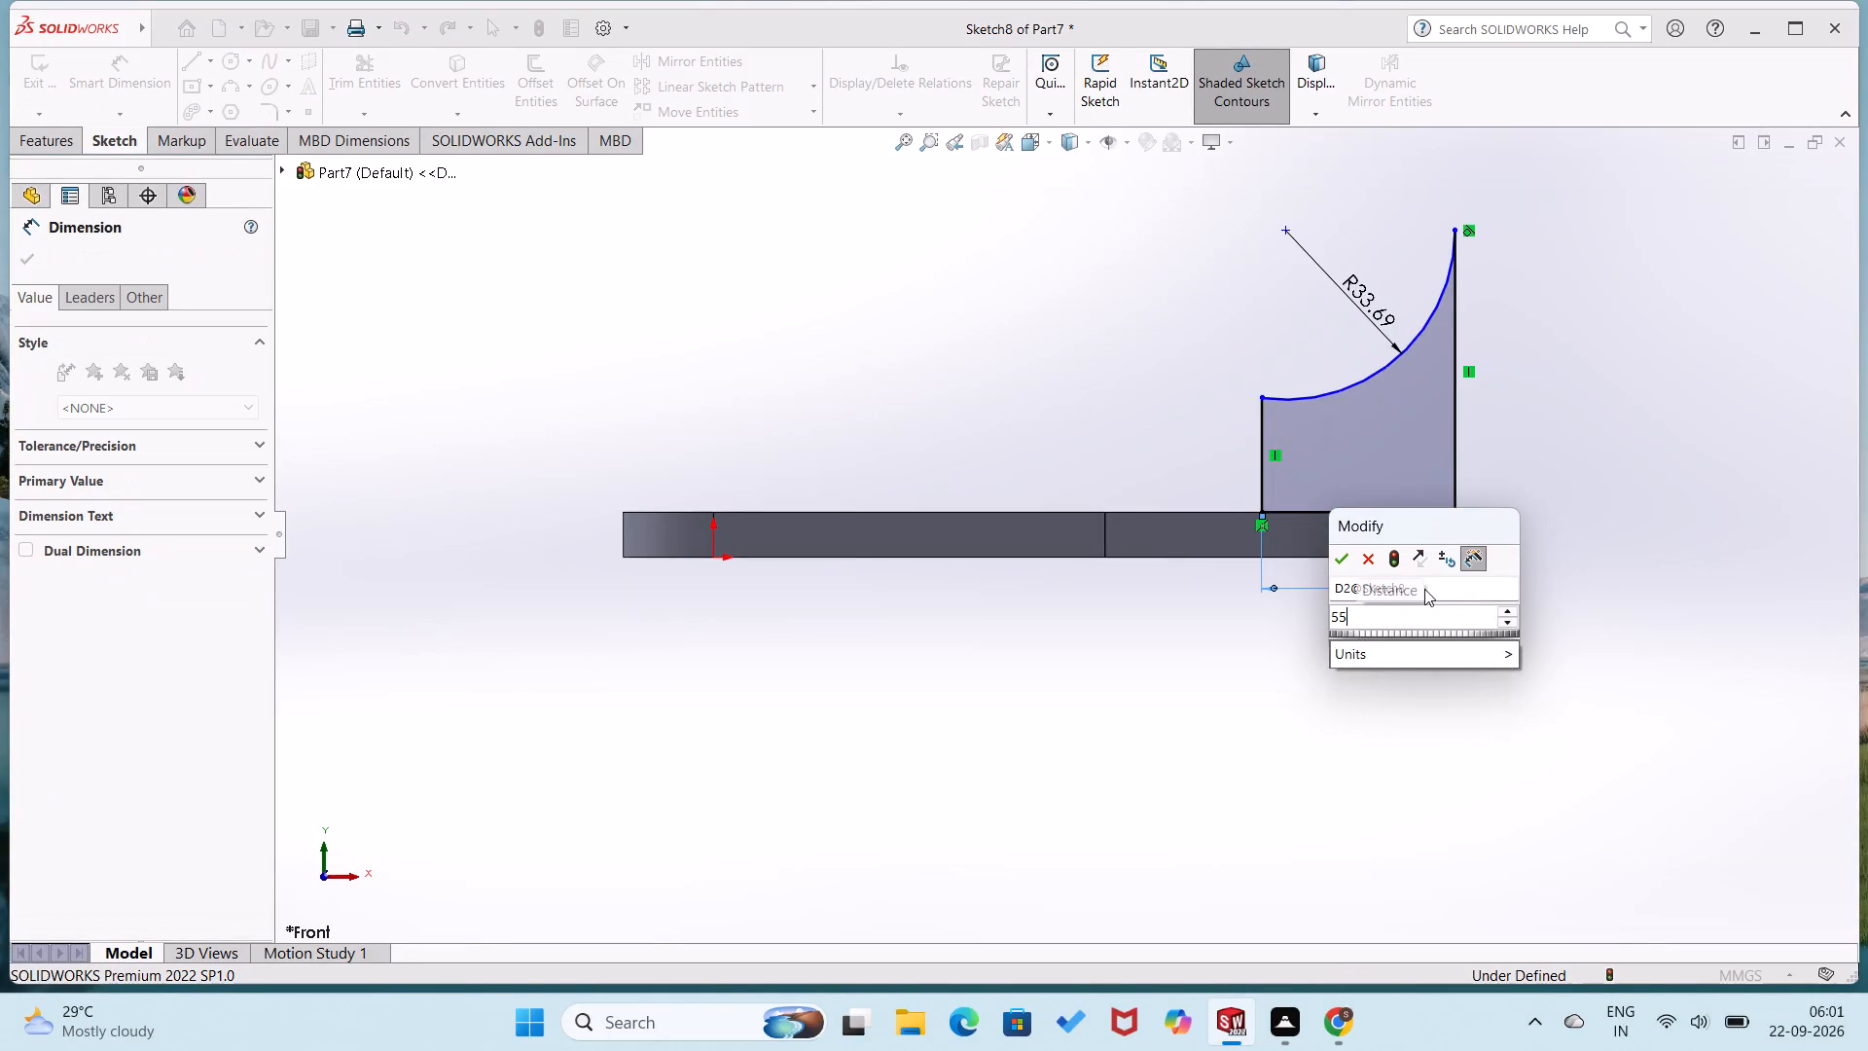
pyautogui.press('Return')
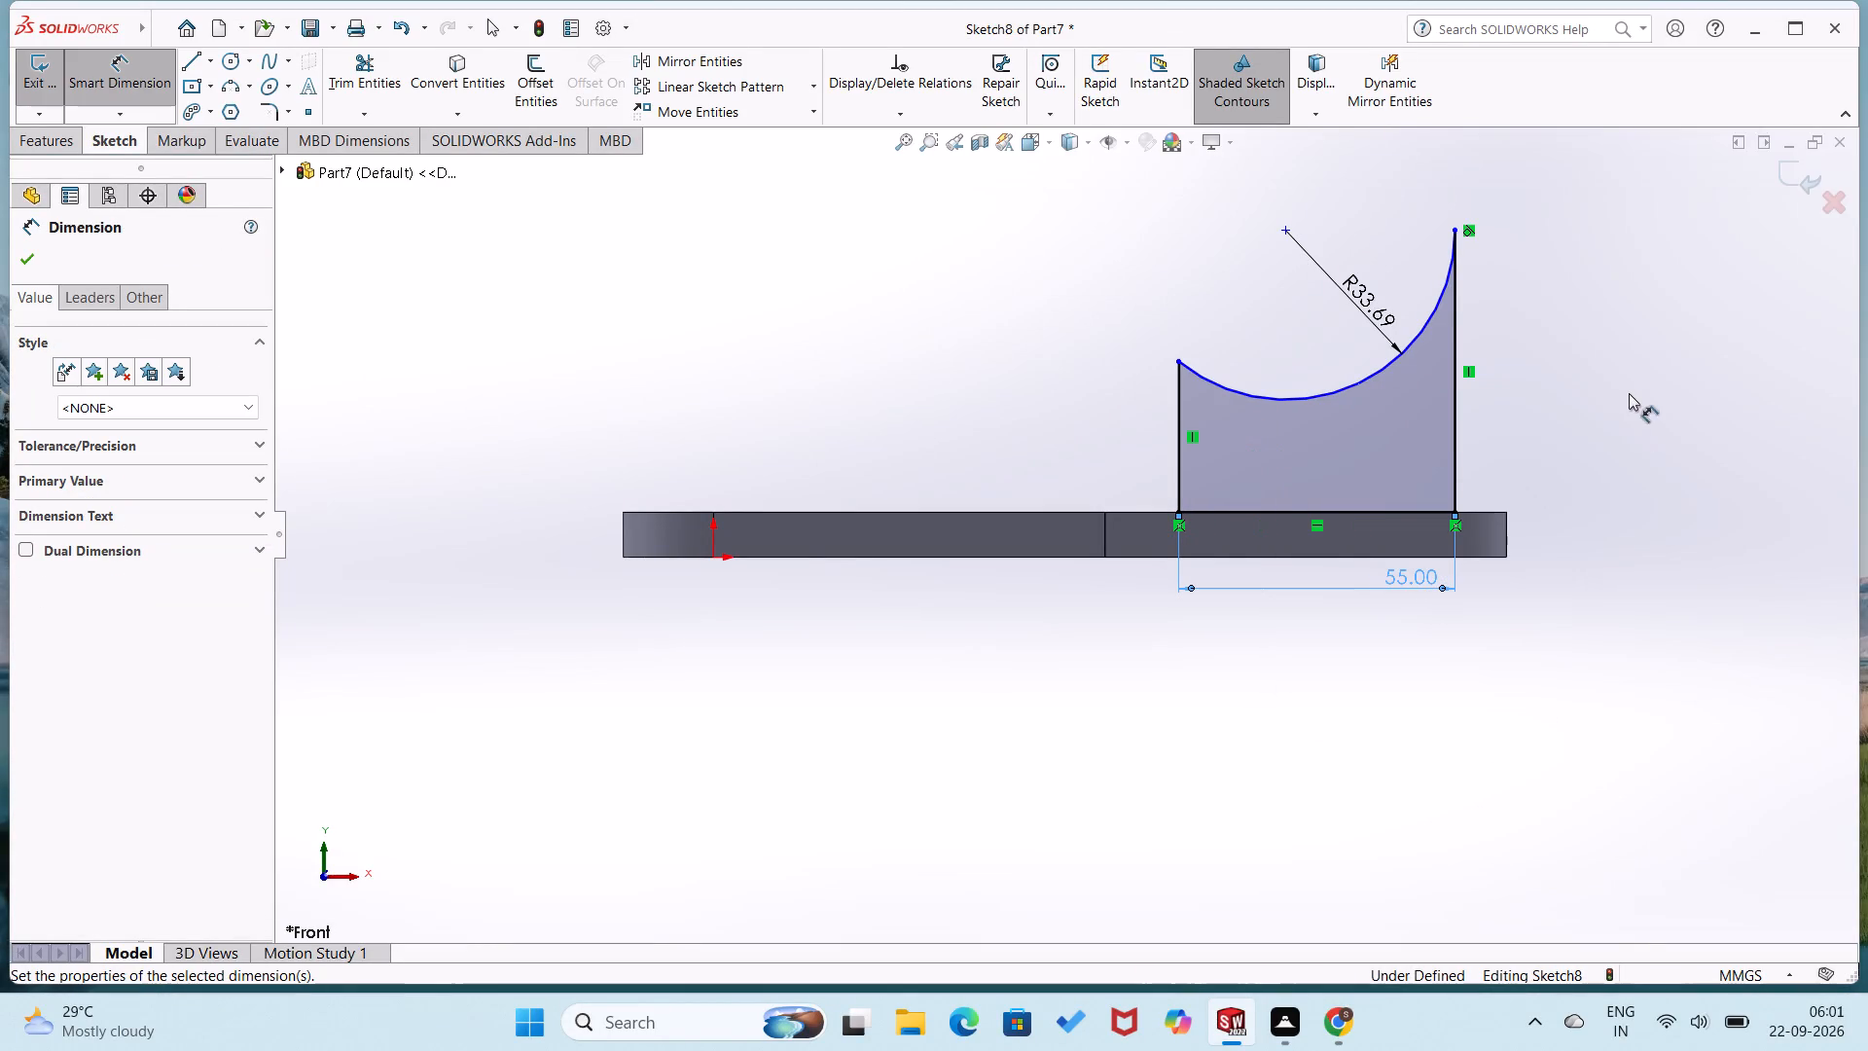
pyautogui.click(1458, 451)
pyautogui.click(1514, 446)
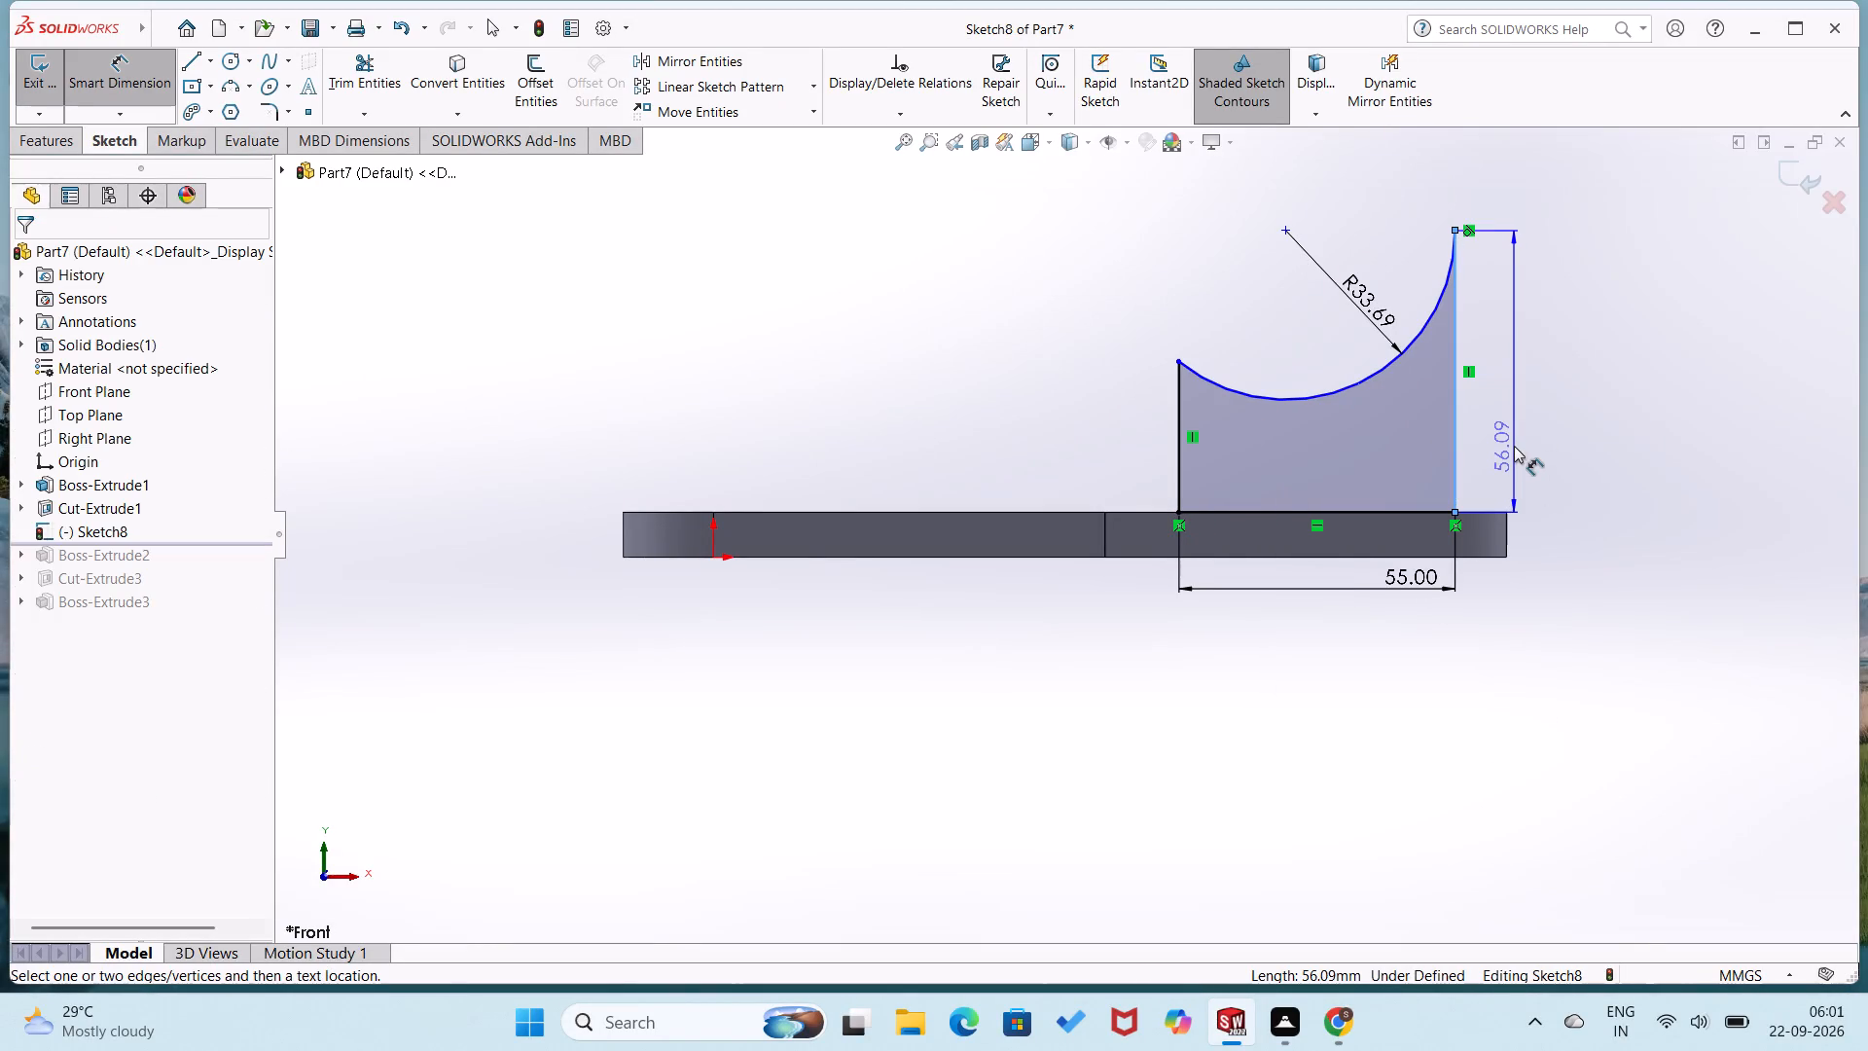
pyautogui.write('80')
pyautogui.press('Return')
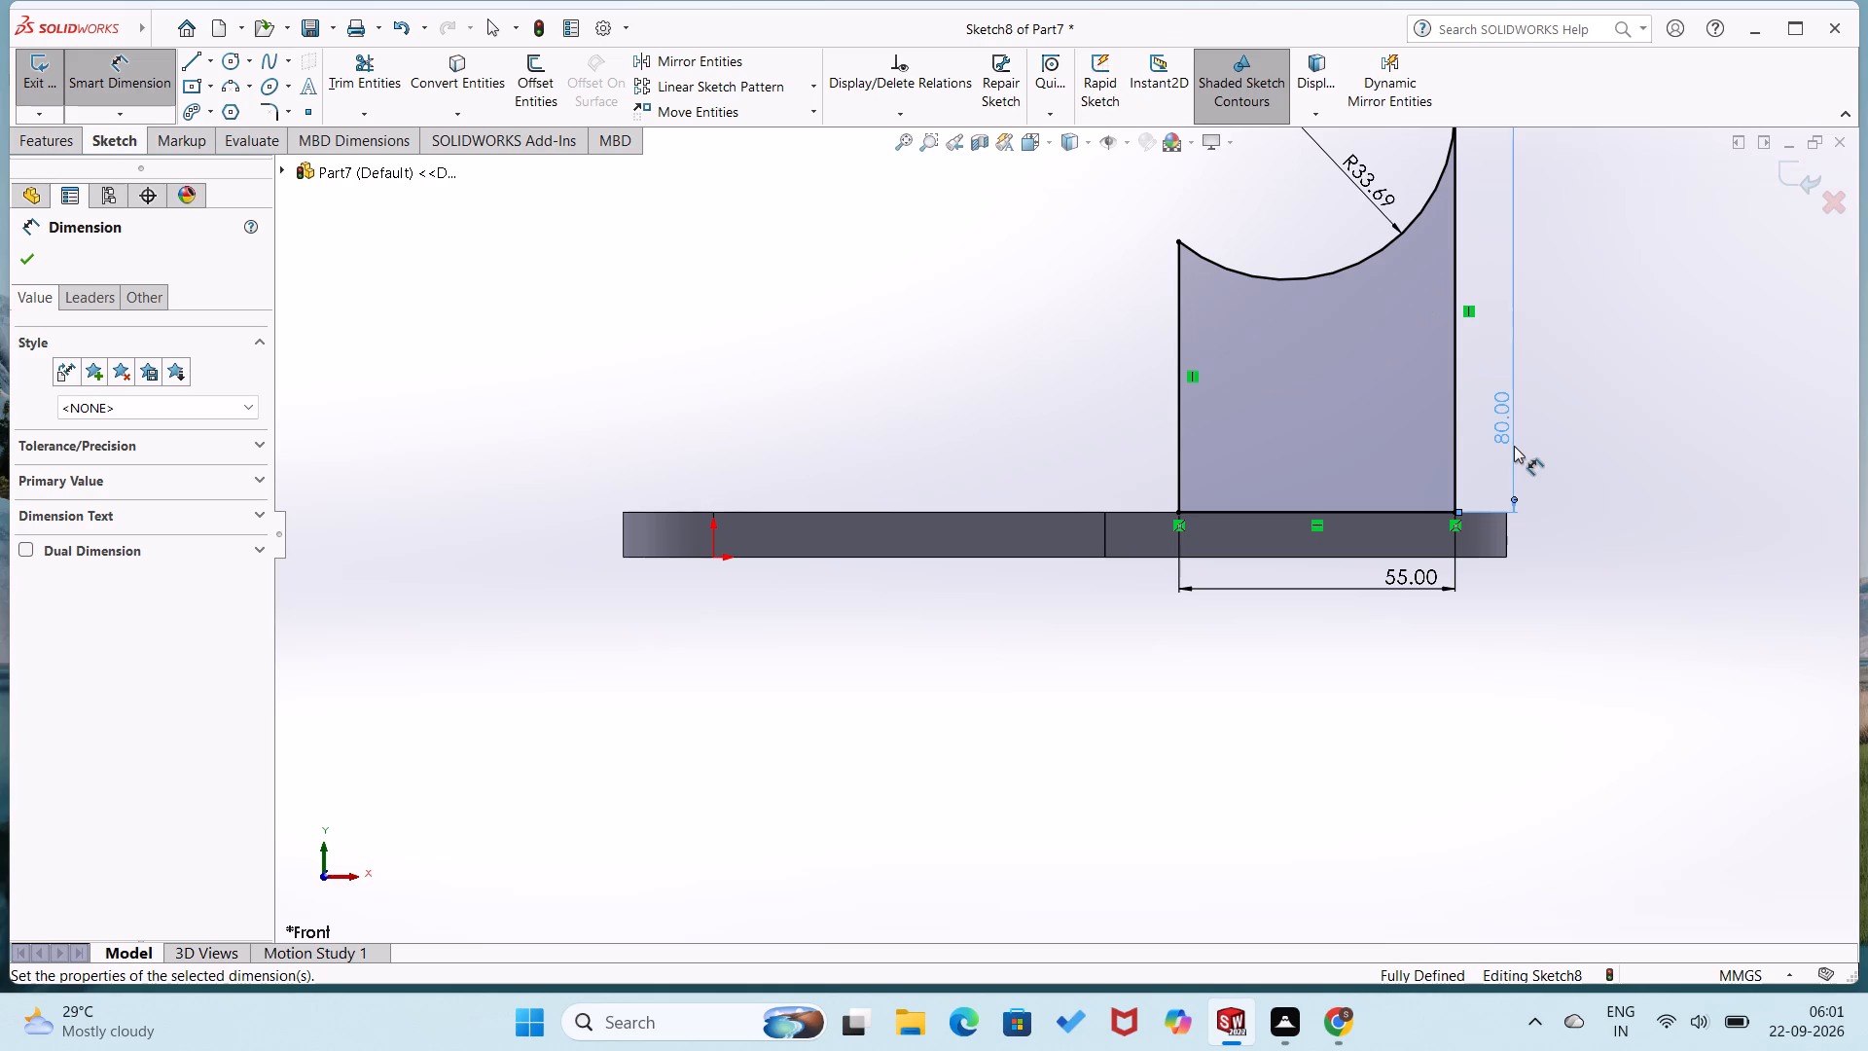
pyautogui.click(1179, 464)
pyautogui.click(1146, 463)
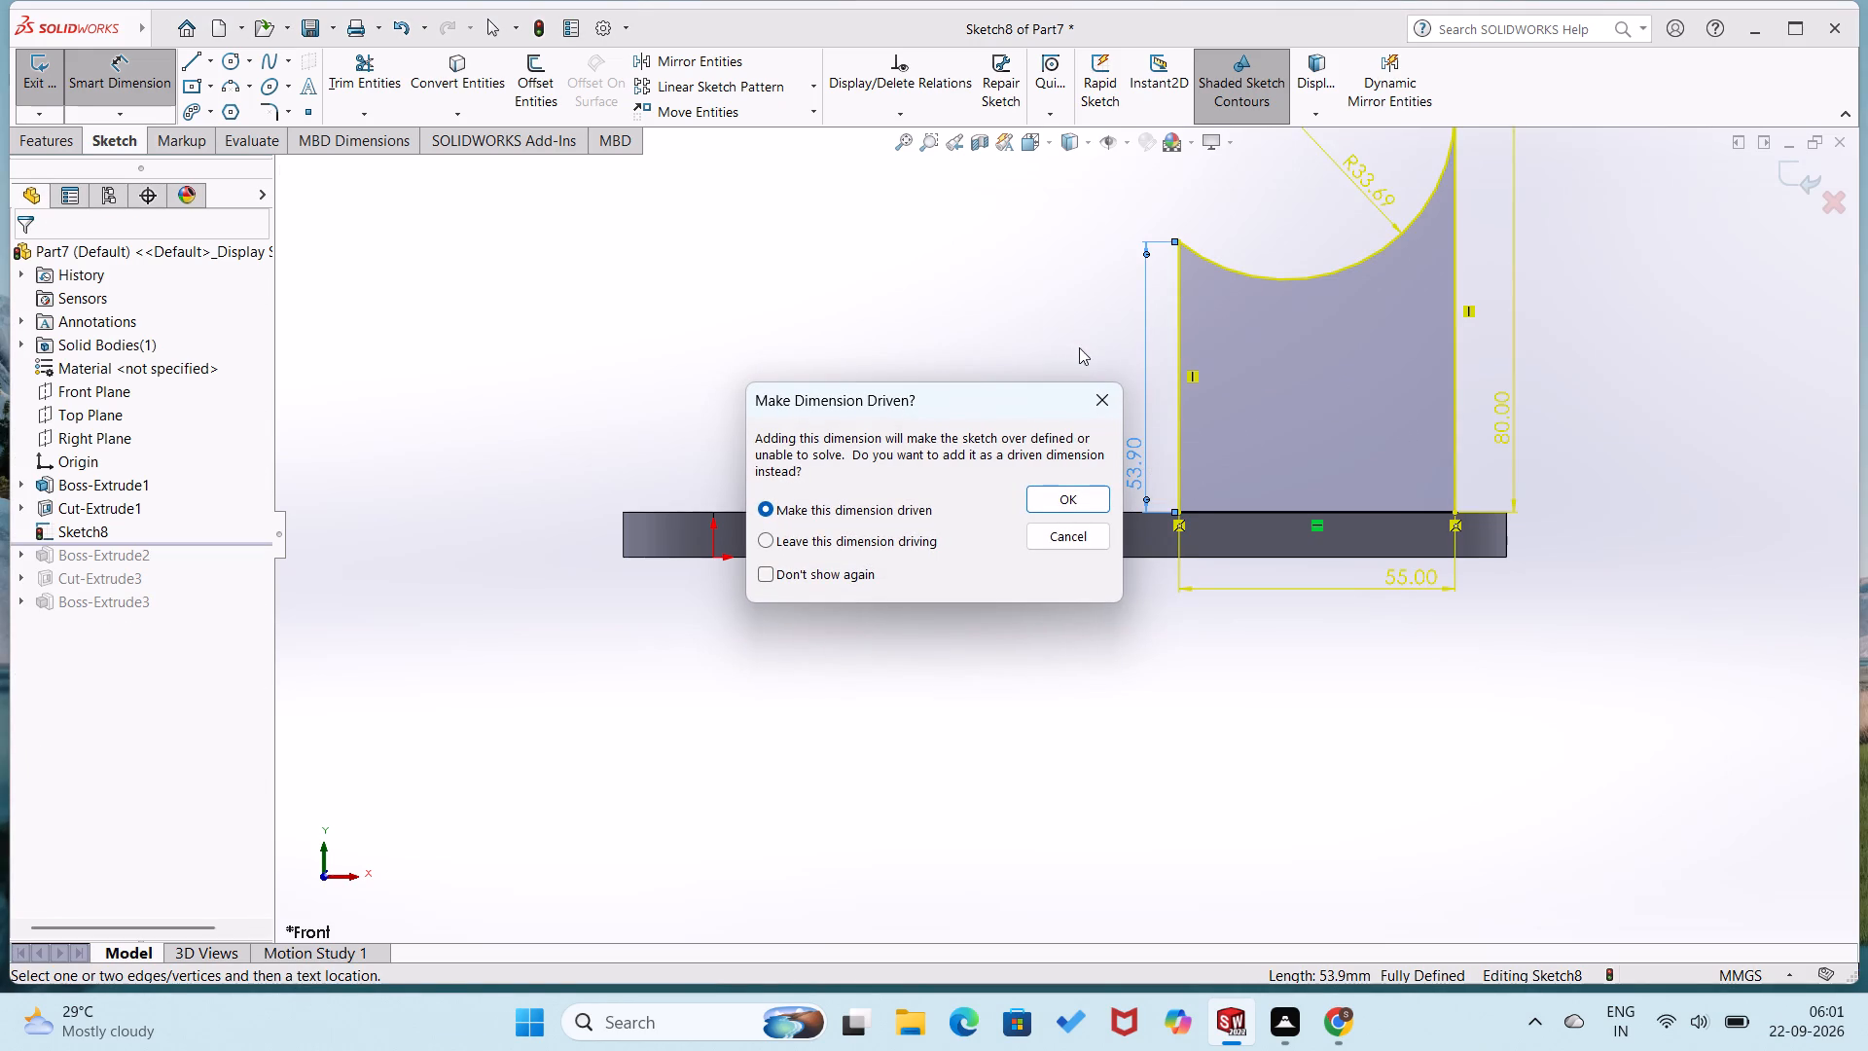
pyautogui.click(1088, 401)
# Replace the arc's radius dimension with a 20 mm length dimension on the rib profile's shorter vertical line.
pyautogui.scroll(-1, 1249, 358)
pyautogui.scroll(-1, 1311, 264)
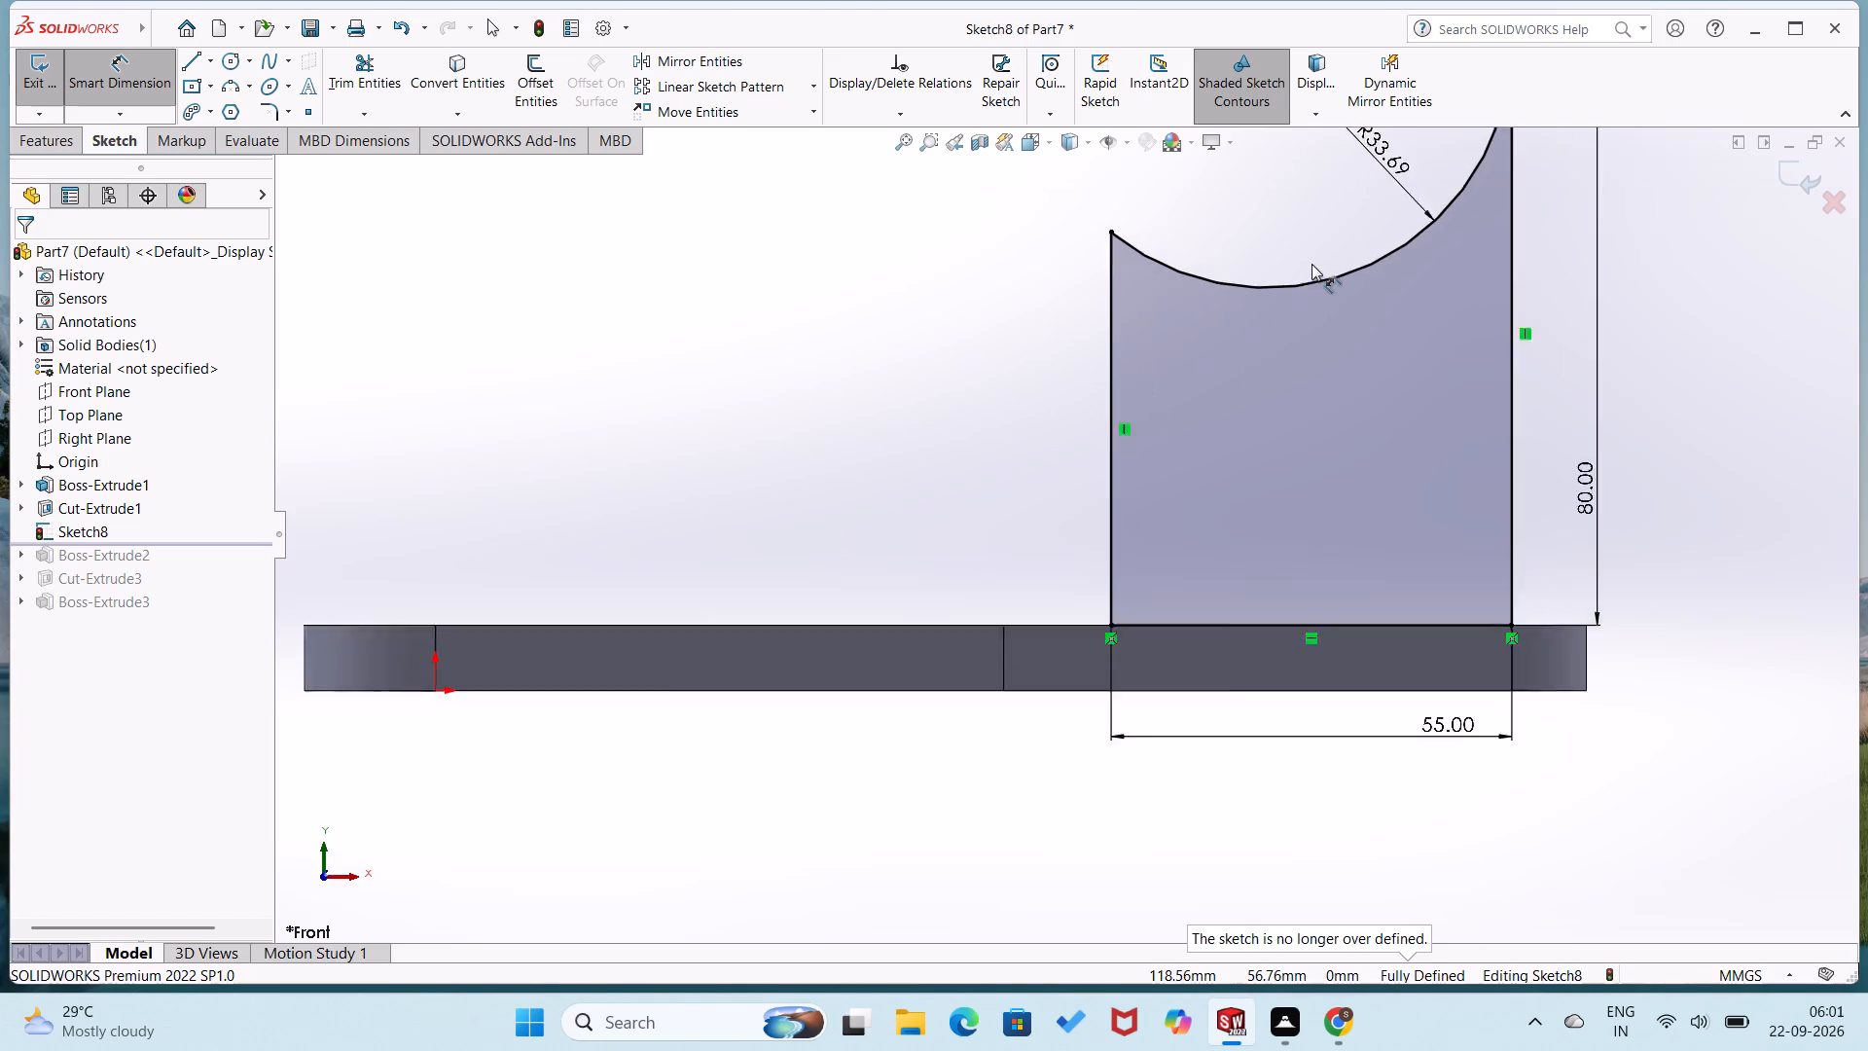
pyautogui.scroll(2, 1311, 264)
pyautogui.click(1288, 262)
pyautogui.press('Delete')
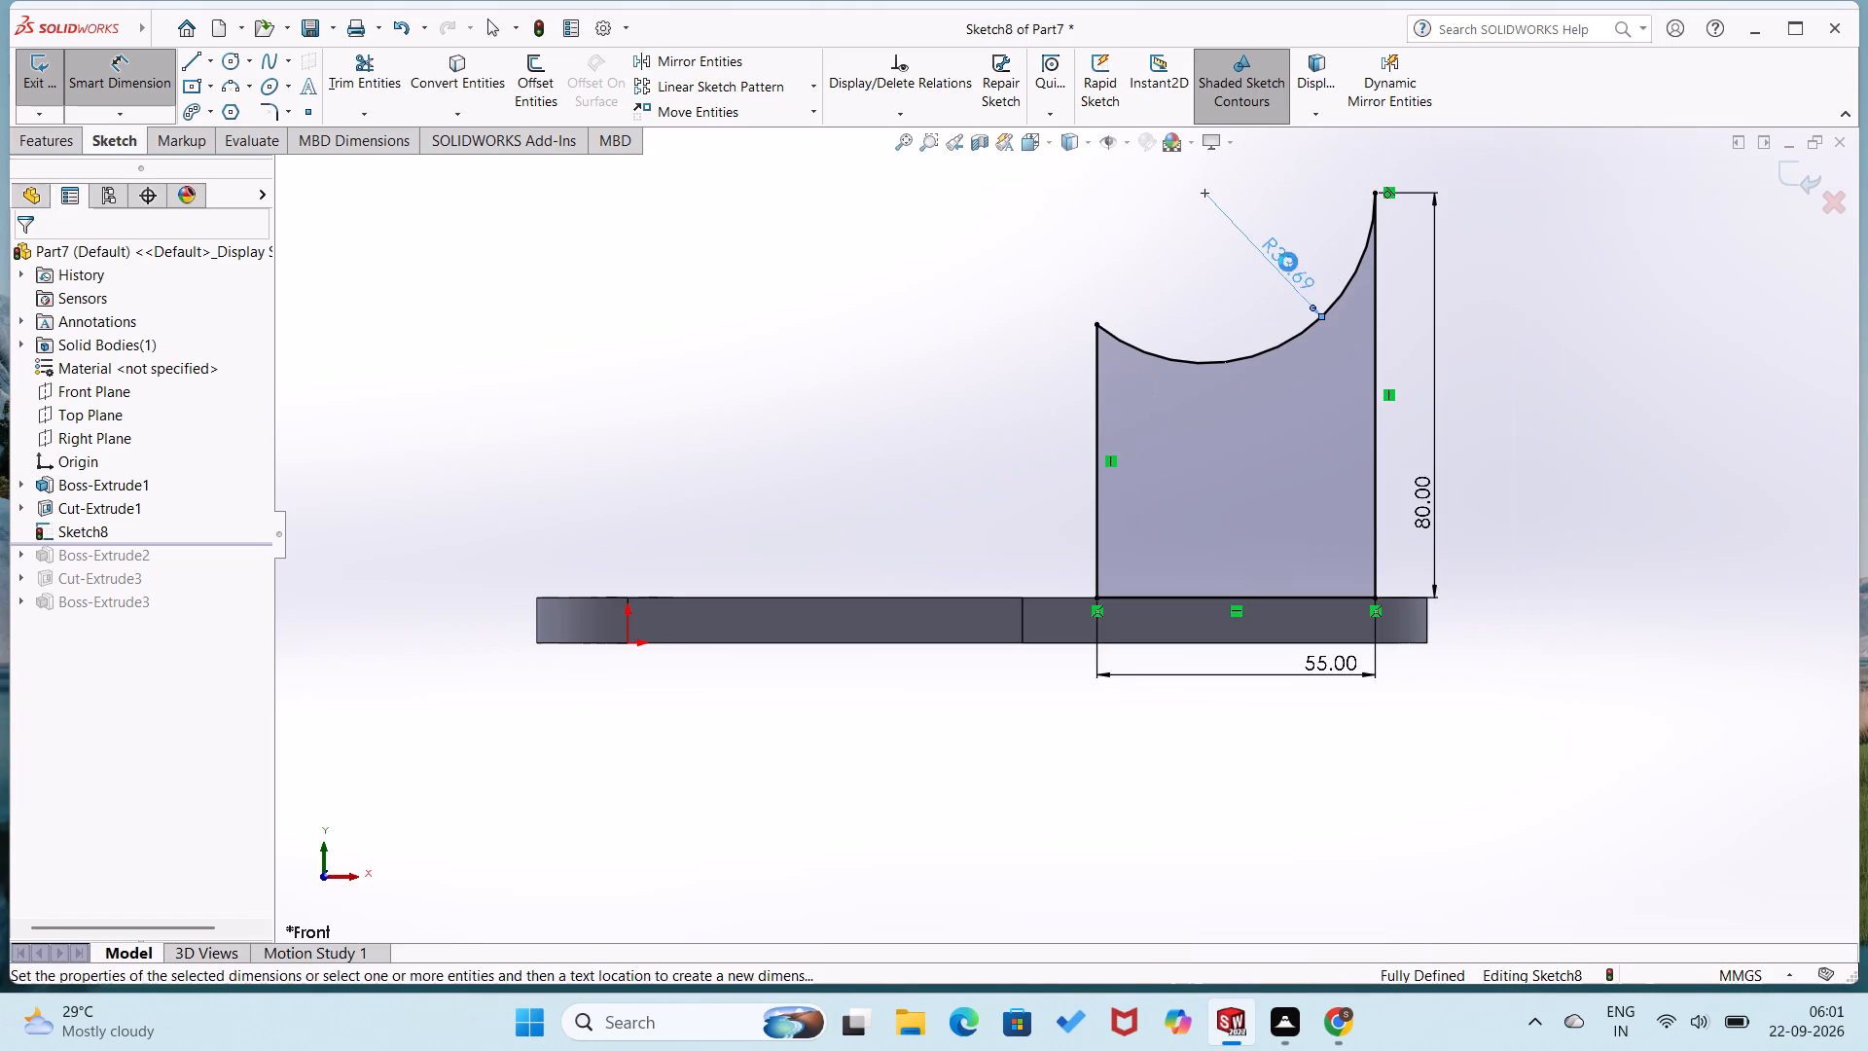
pyautogui.click(1096, 505)
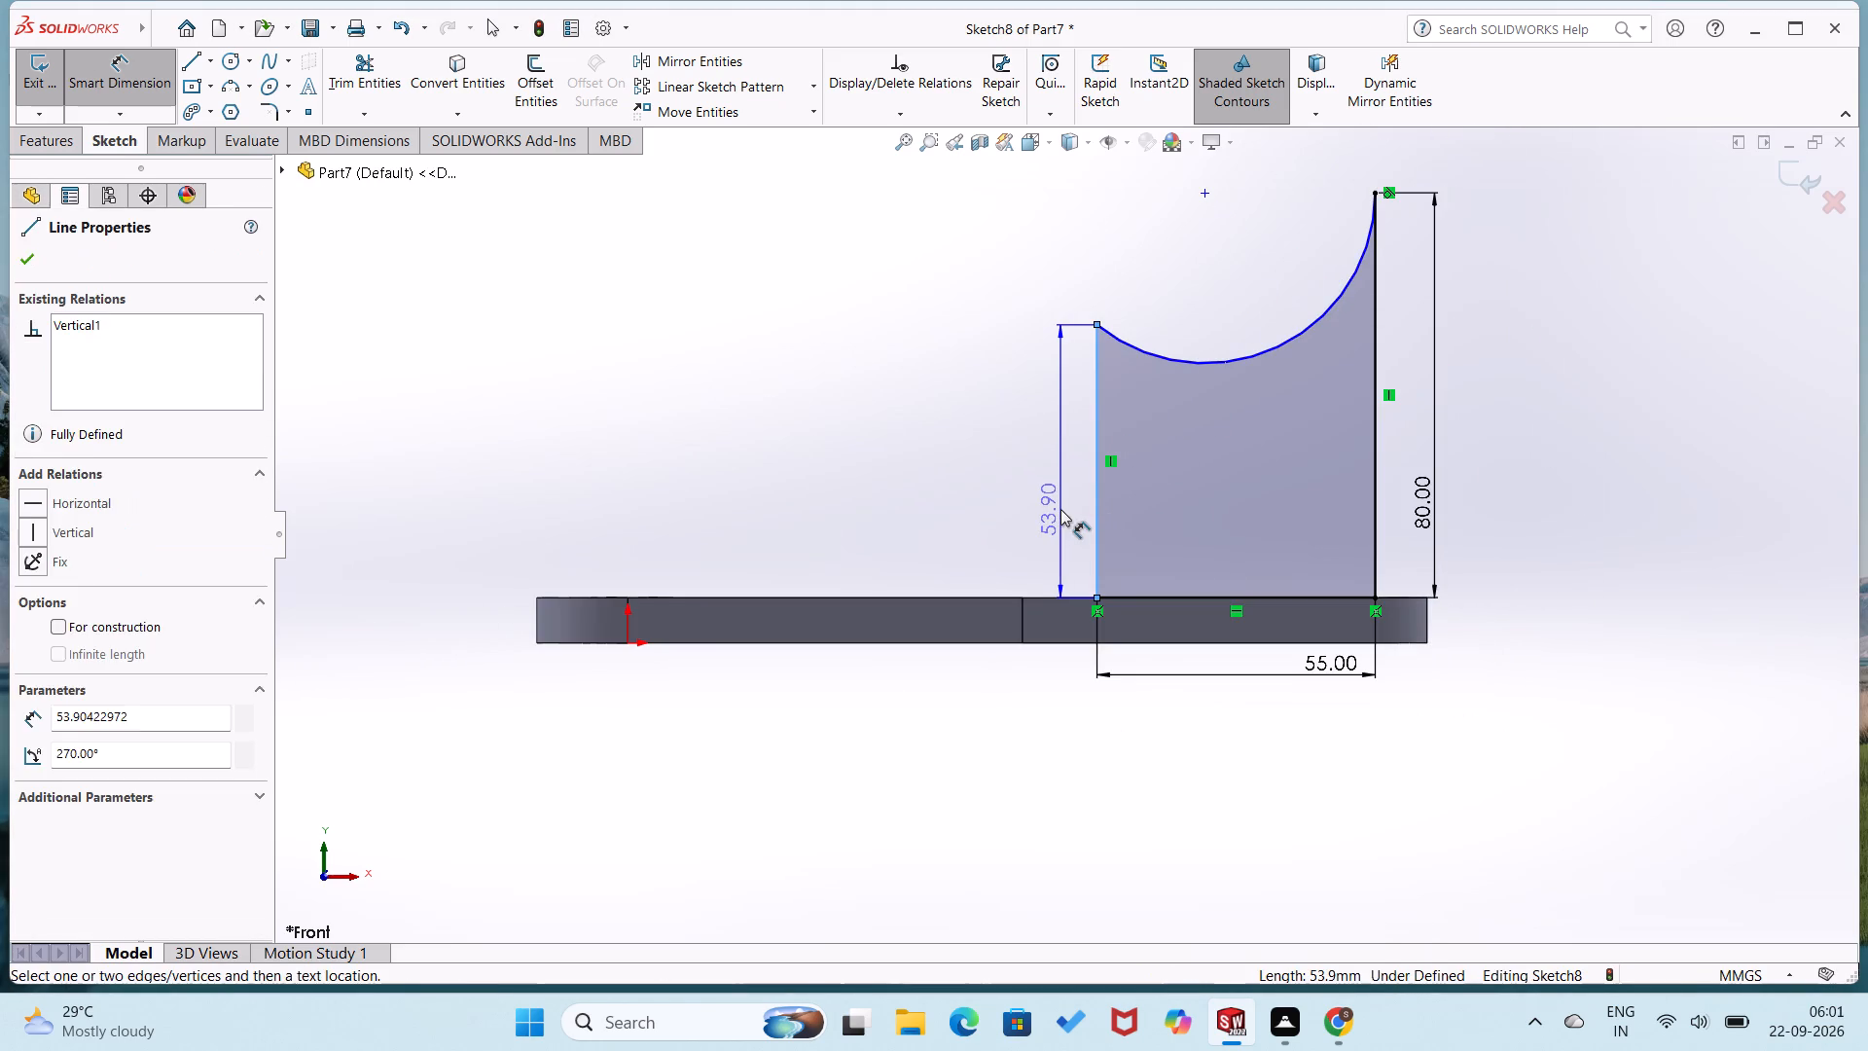
pyautogui.click(1060, 509)
pyautogui.write('20')
pyautogui.press('Return')
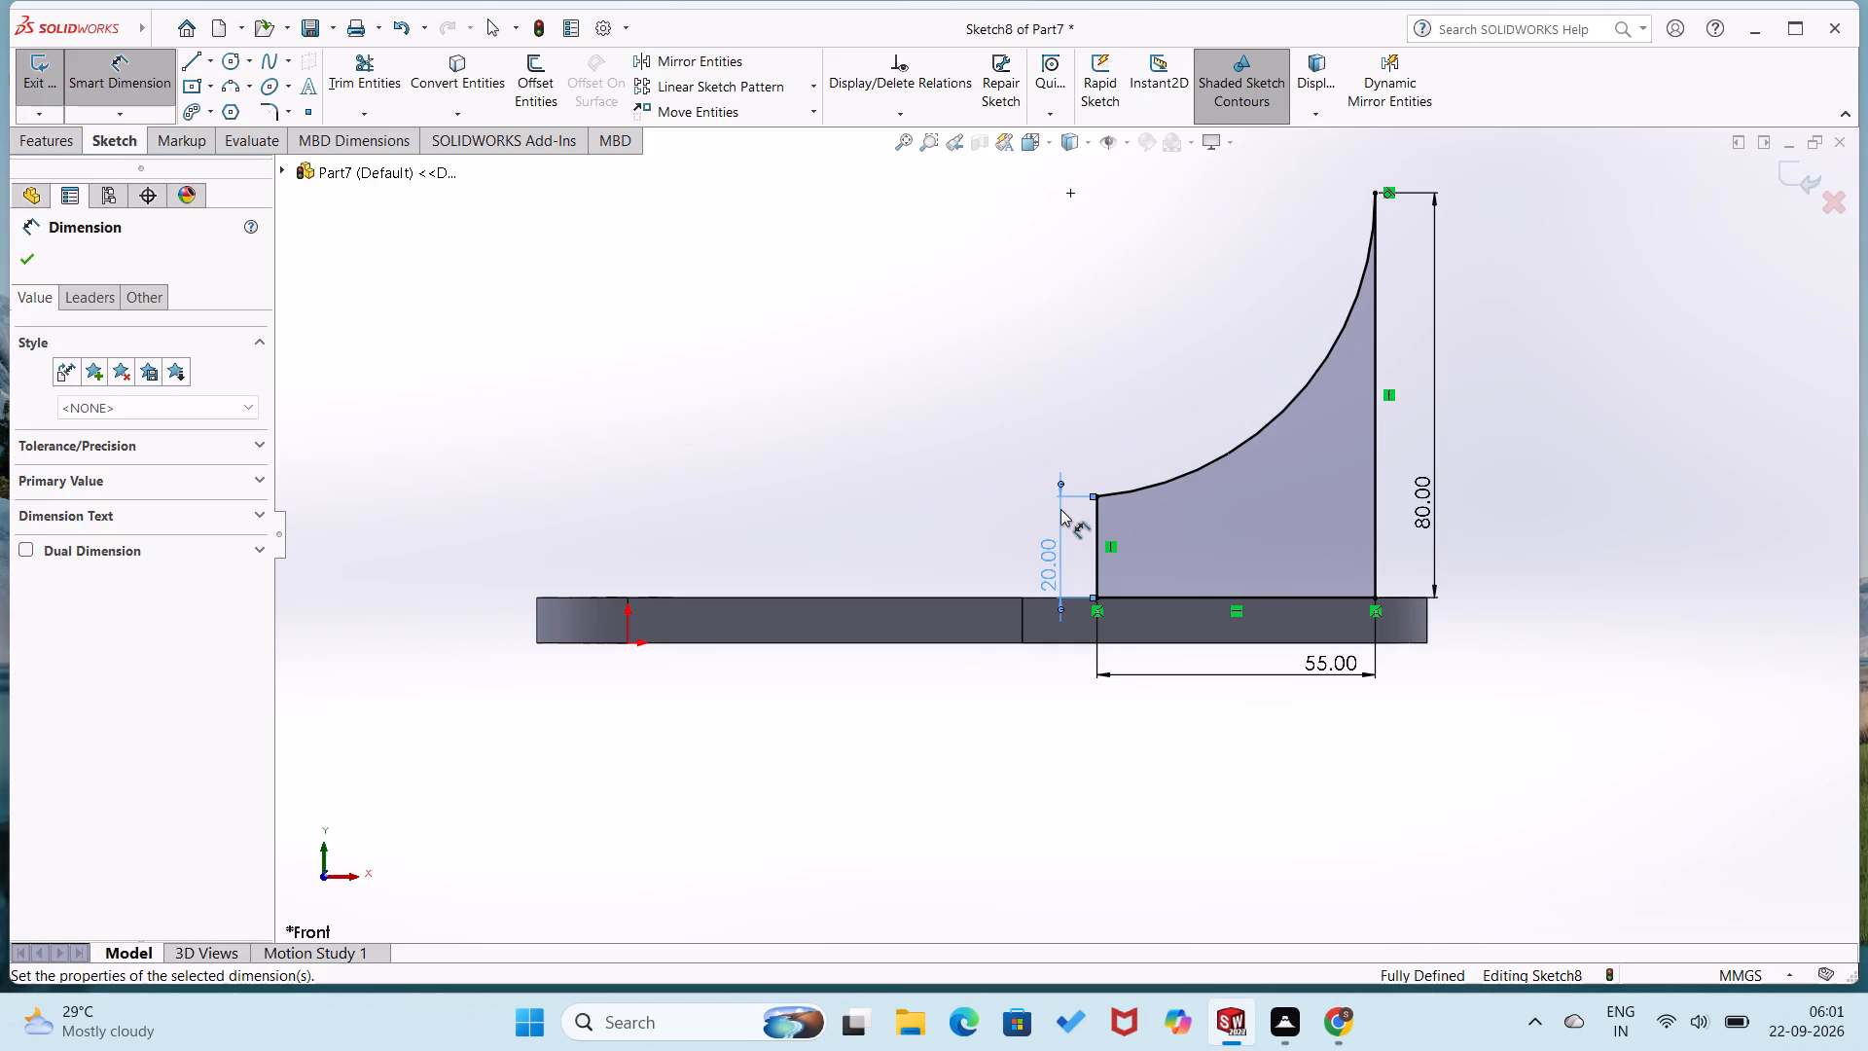
pyautogui.click(1089, 438)
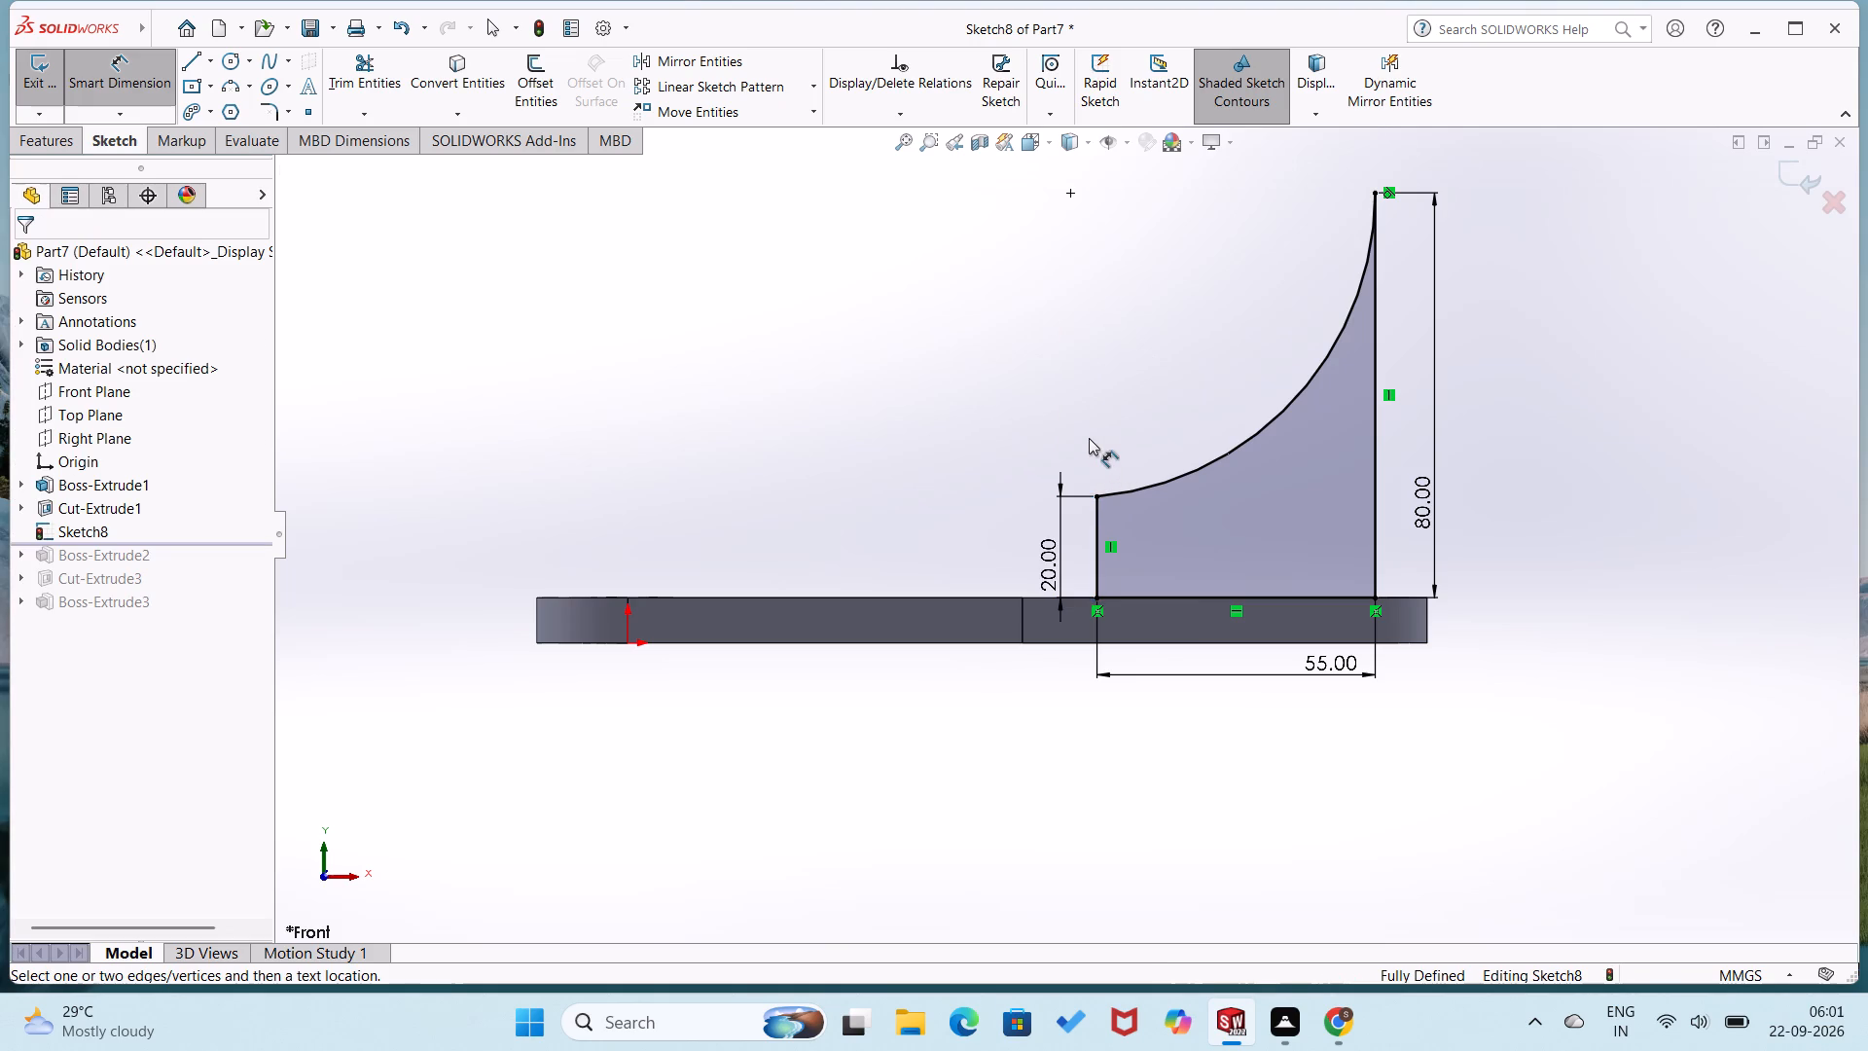
# Extrude the rib profile 10 mm as a Mid Plane boss merged with the plate.
pyautogui.moveTo(1089, 438); pyautogui.dragTo(1125, 589, button='middle')
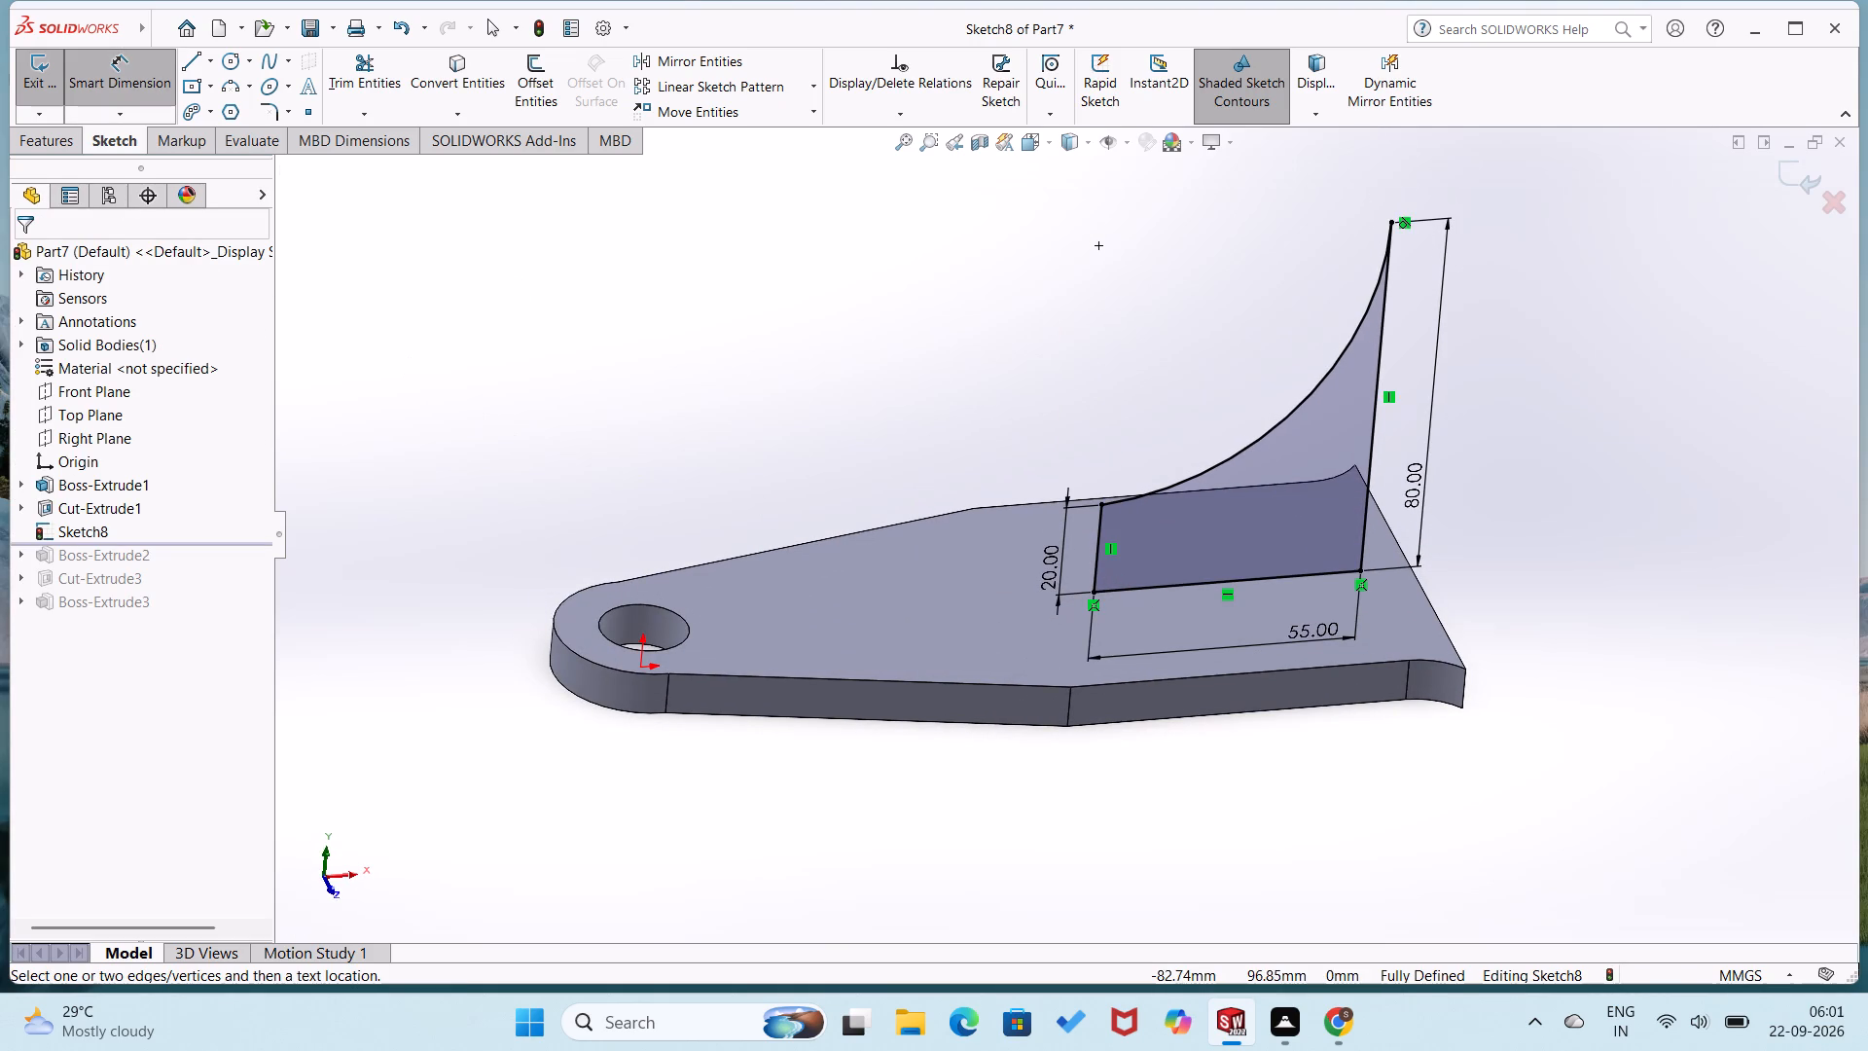
pyautogui.click(59, 146)
pyautogui.click(41, 100)
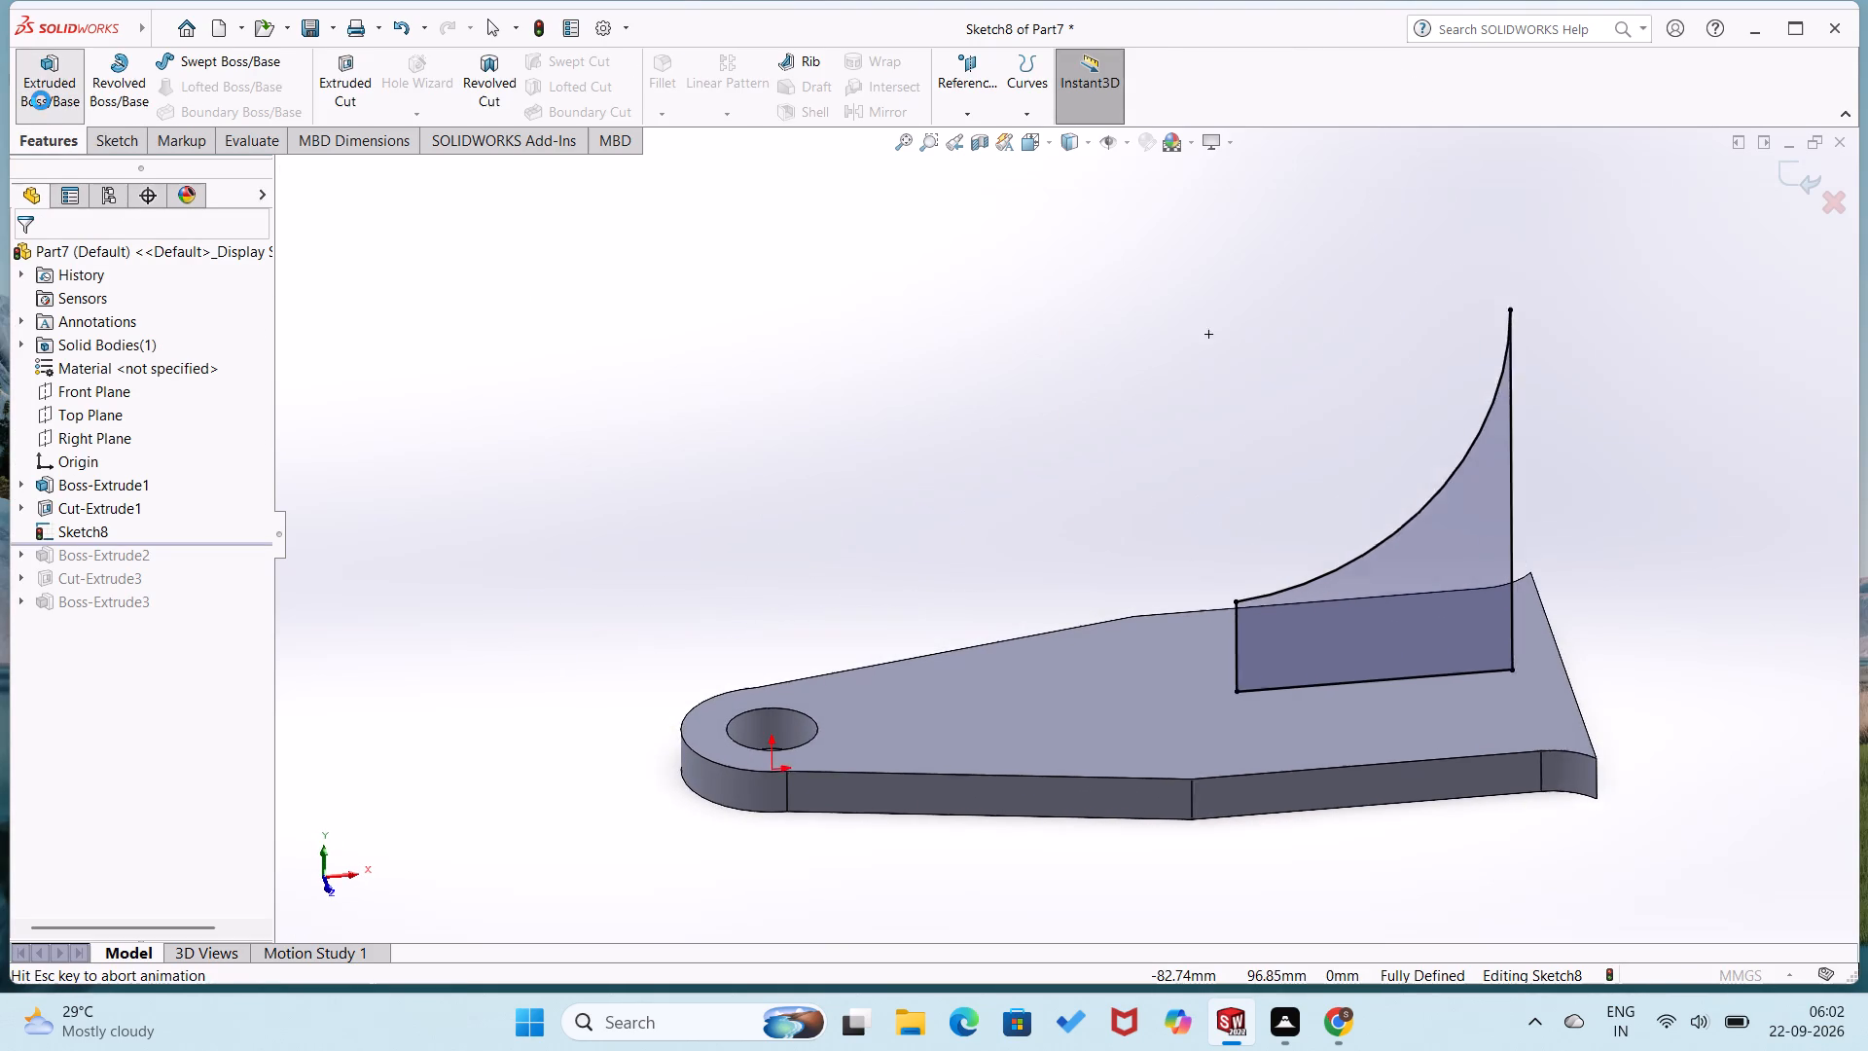
pyautogui.click(247, 402)
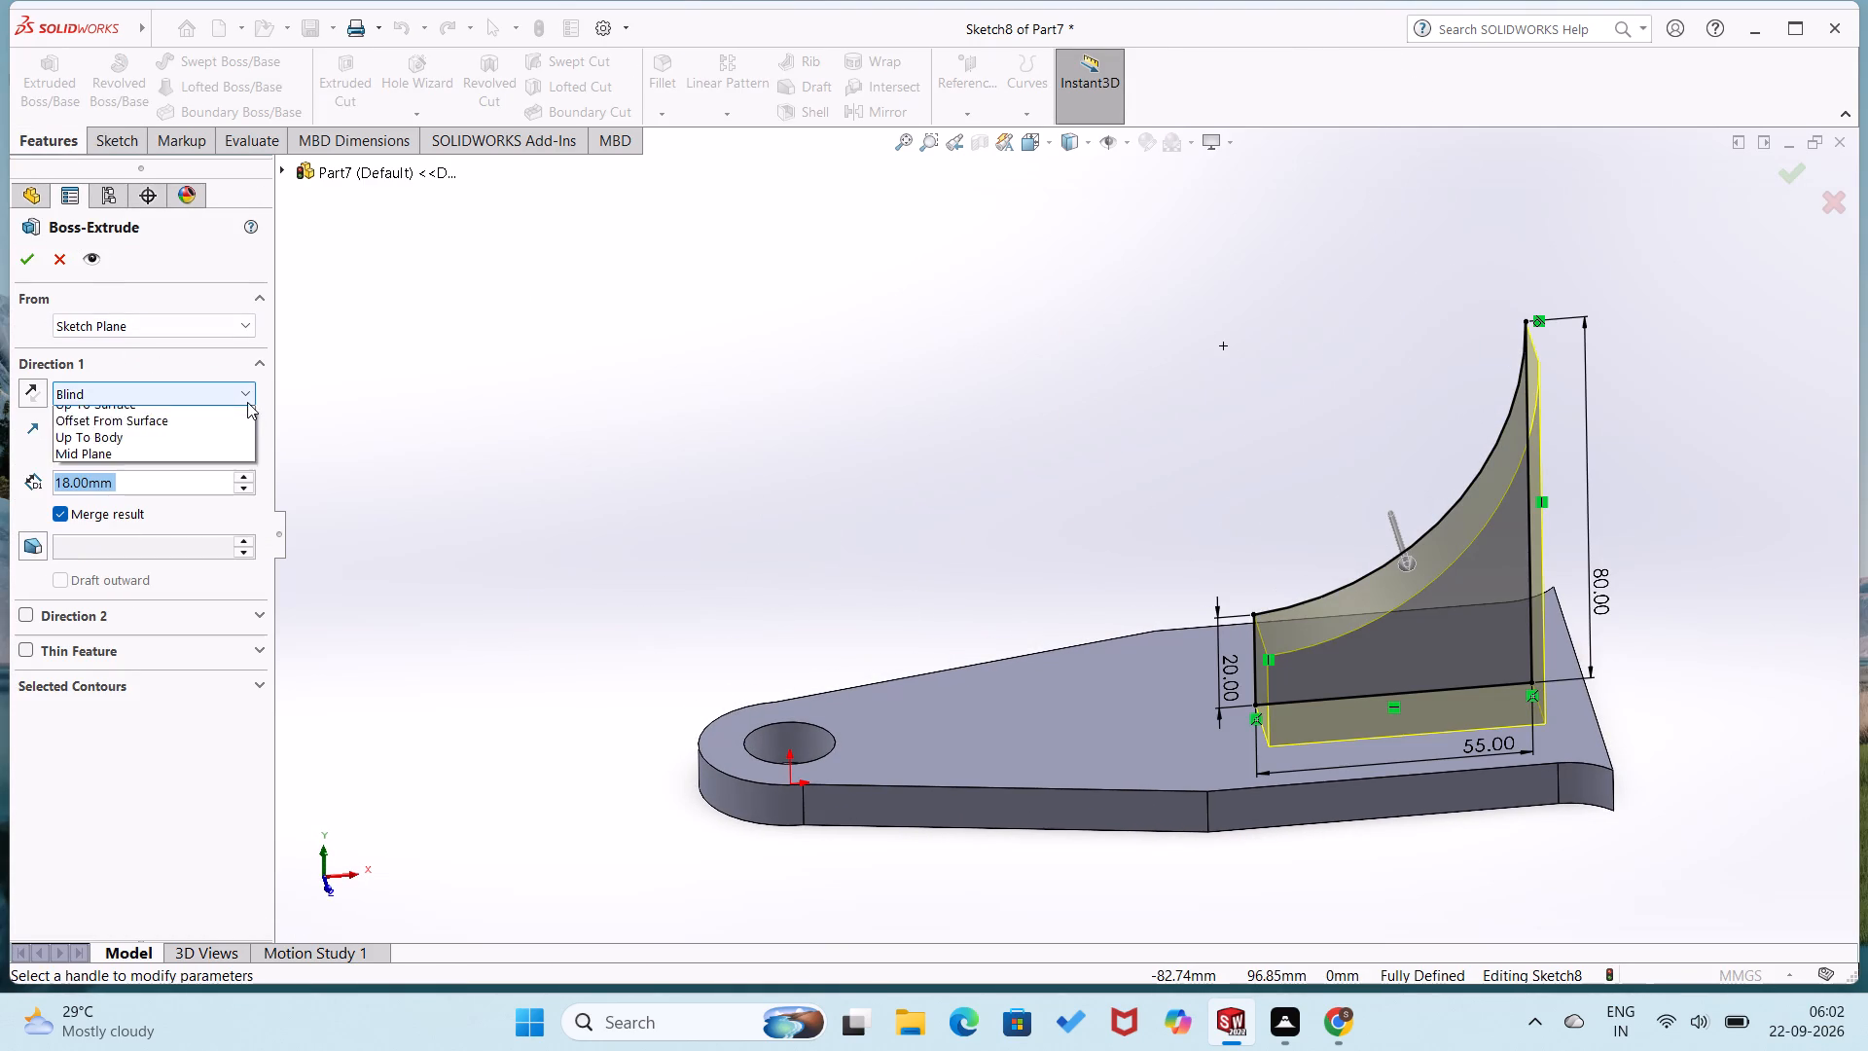
pyautogui.click(231, 508)
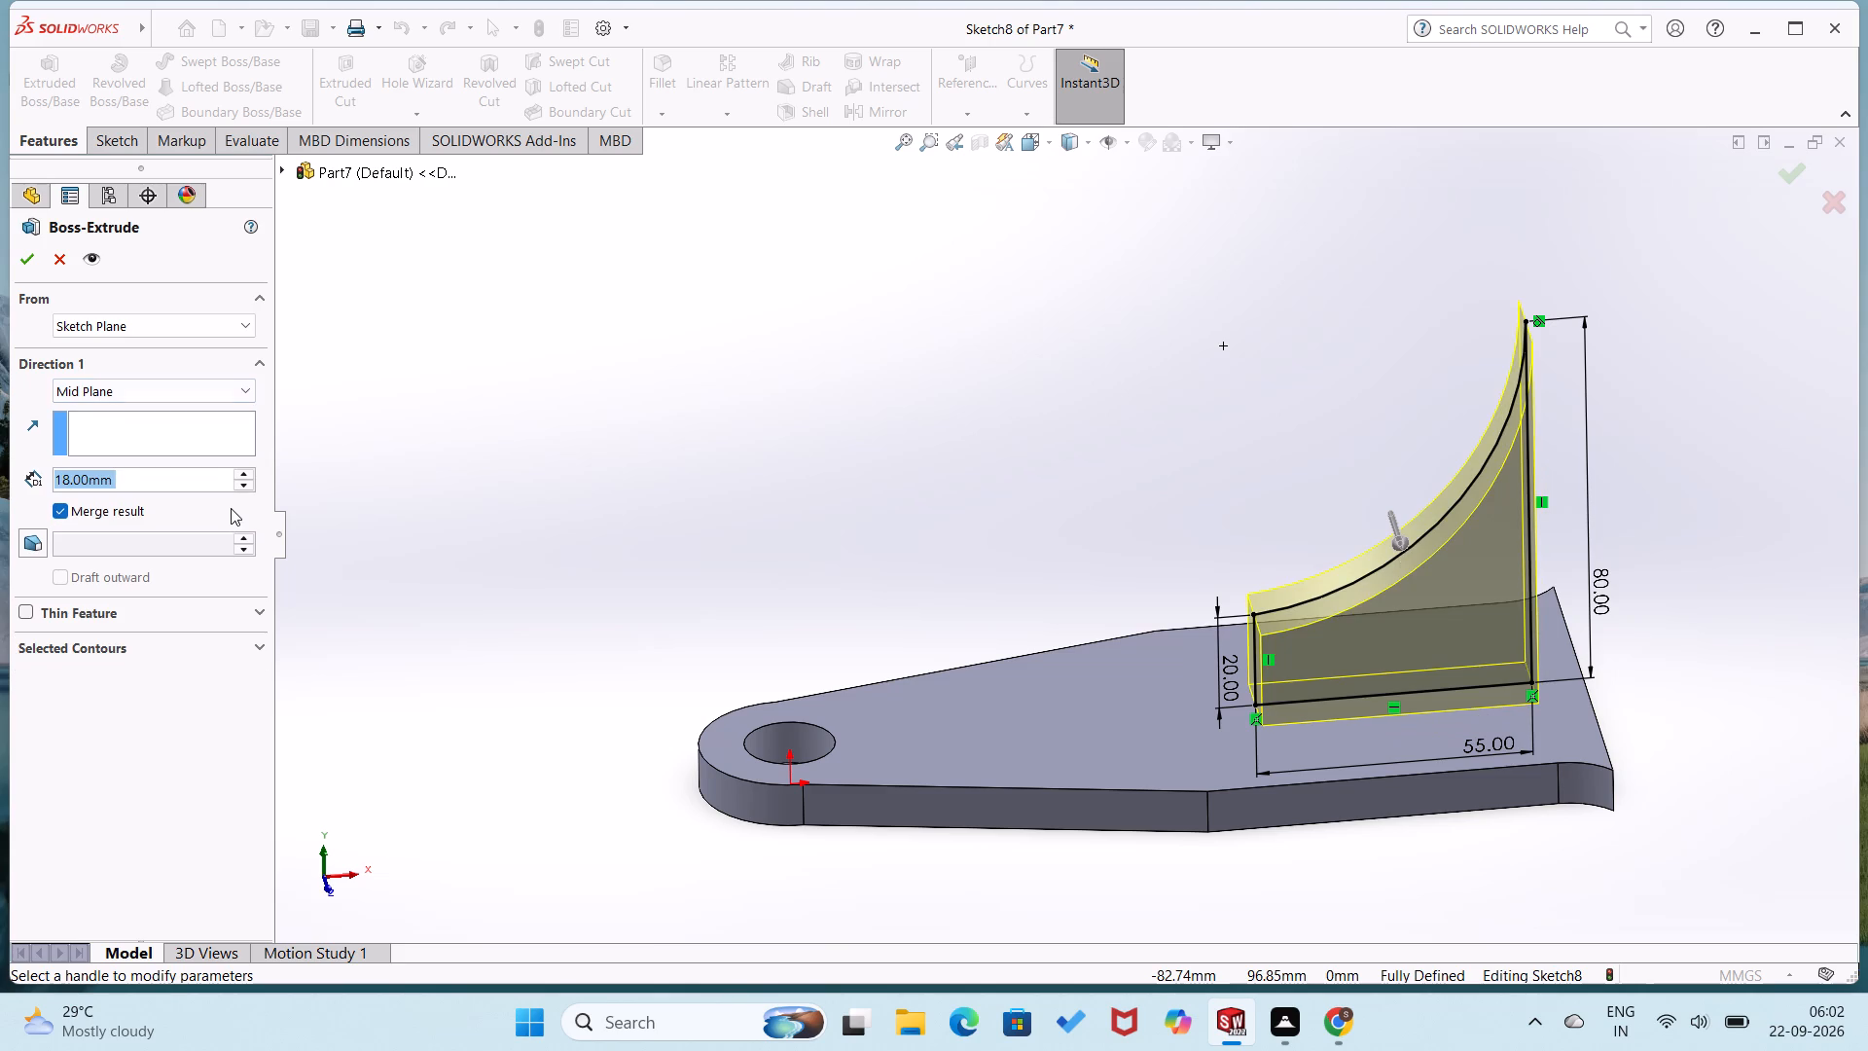
pyautogui.write('10')
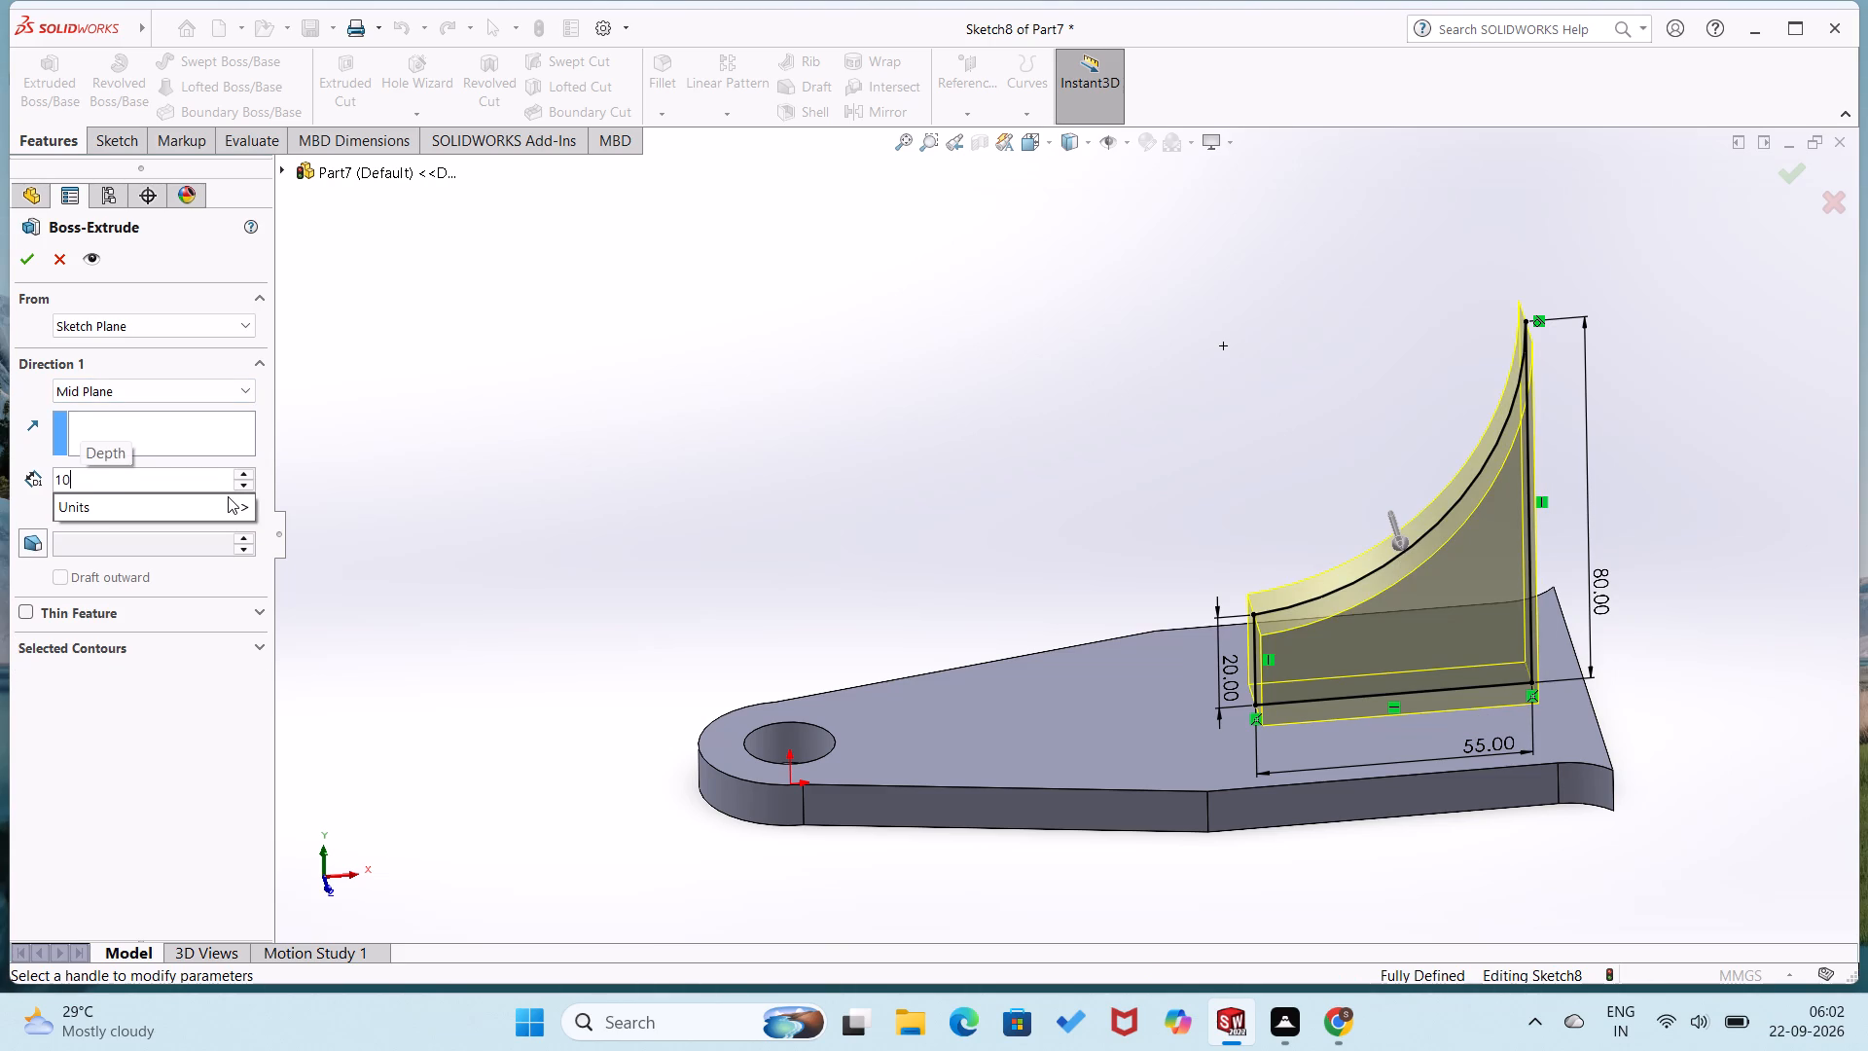
pyautogui.press('Return')
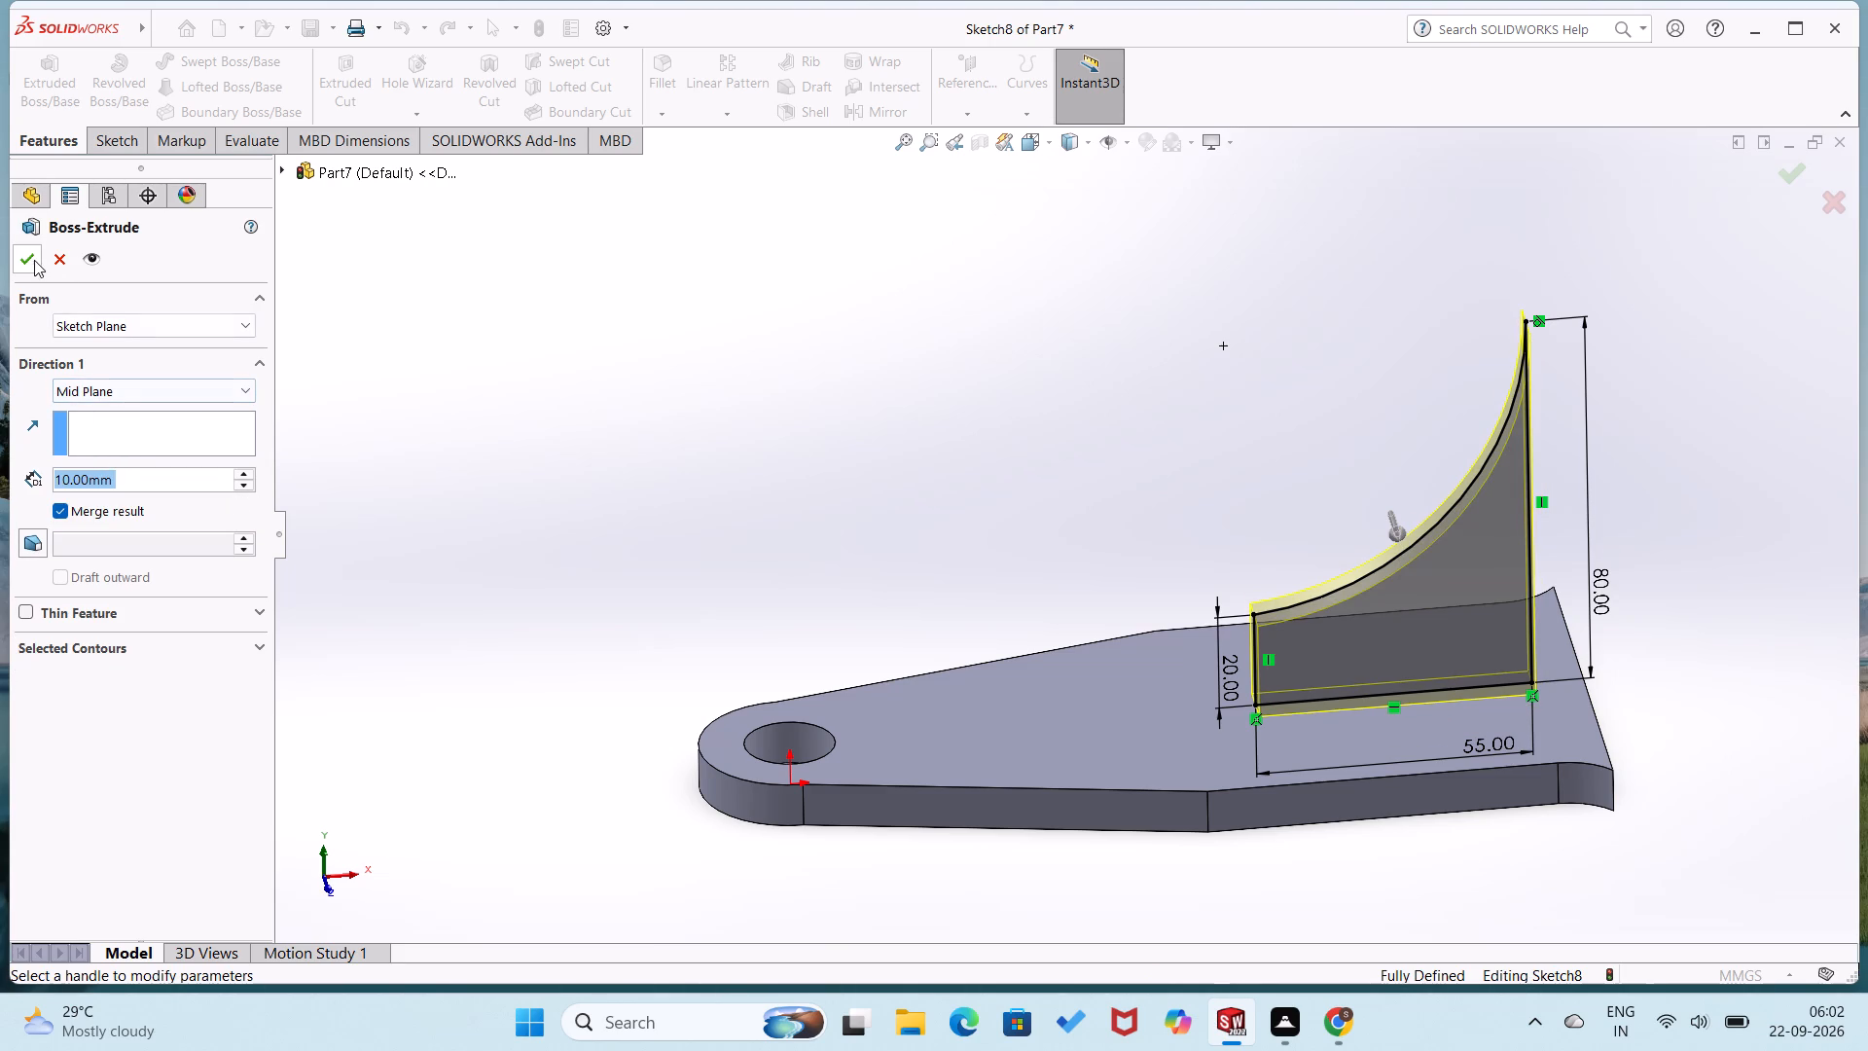
pyautogui.click(32, 260)
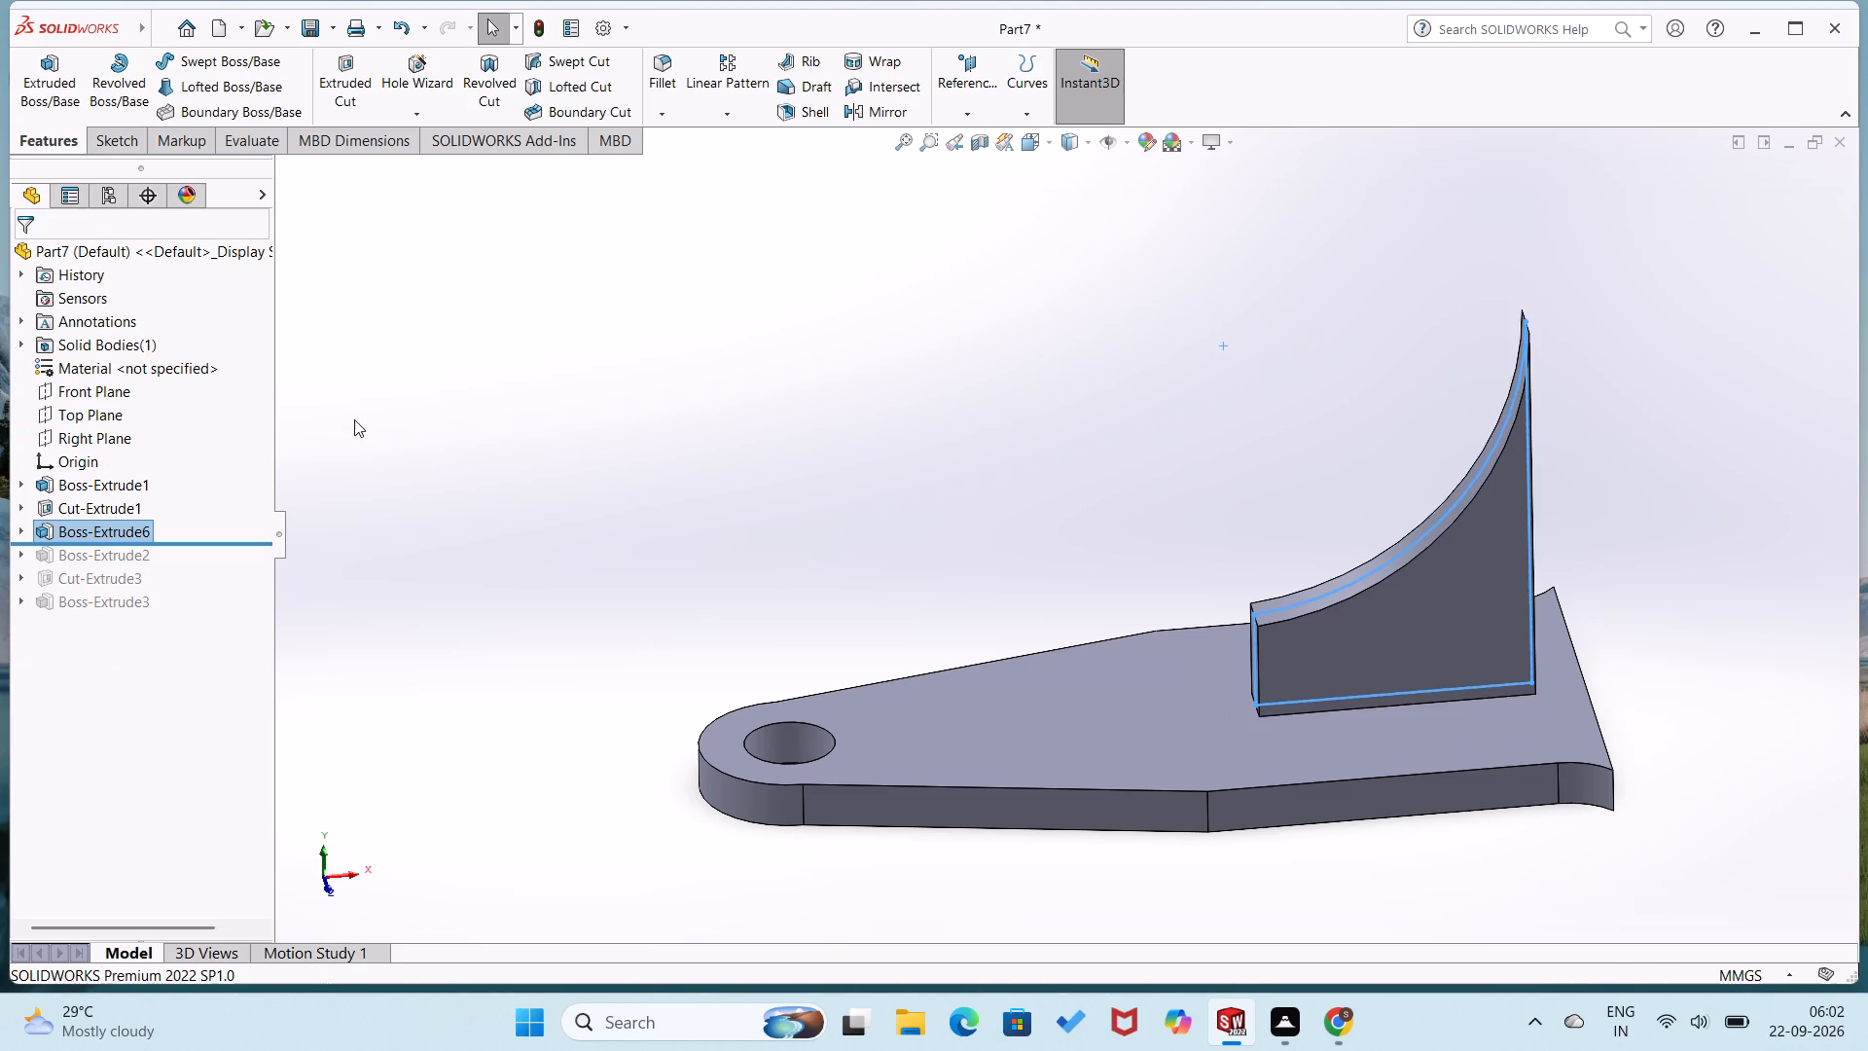
# Roll the feature history forward to the end of the tree, restoring the boss, its bore and the end wall after the rib.
pyautogui.click(378, 425)
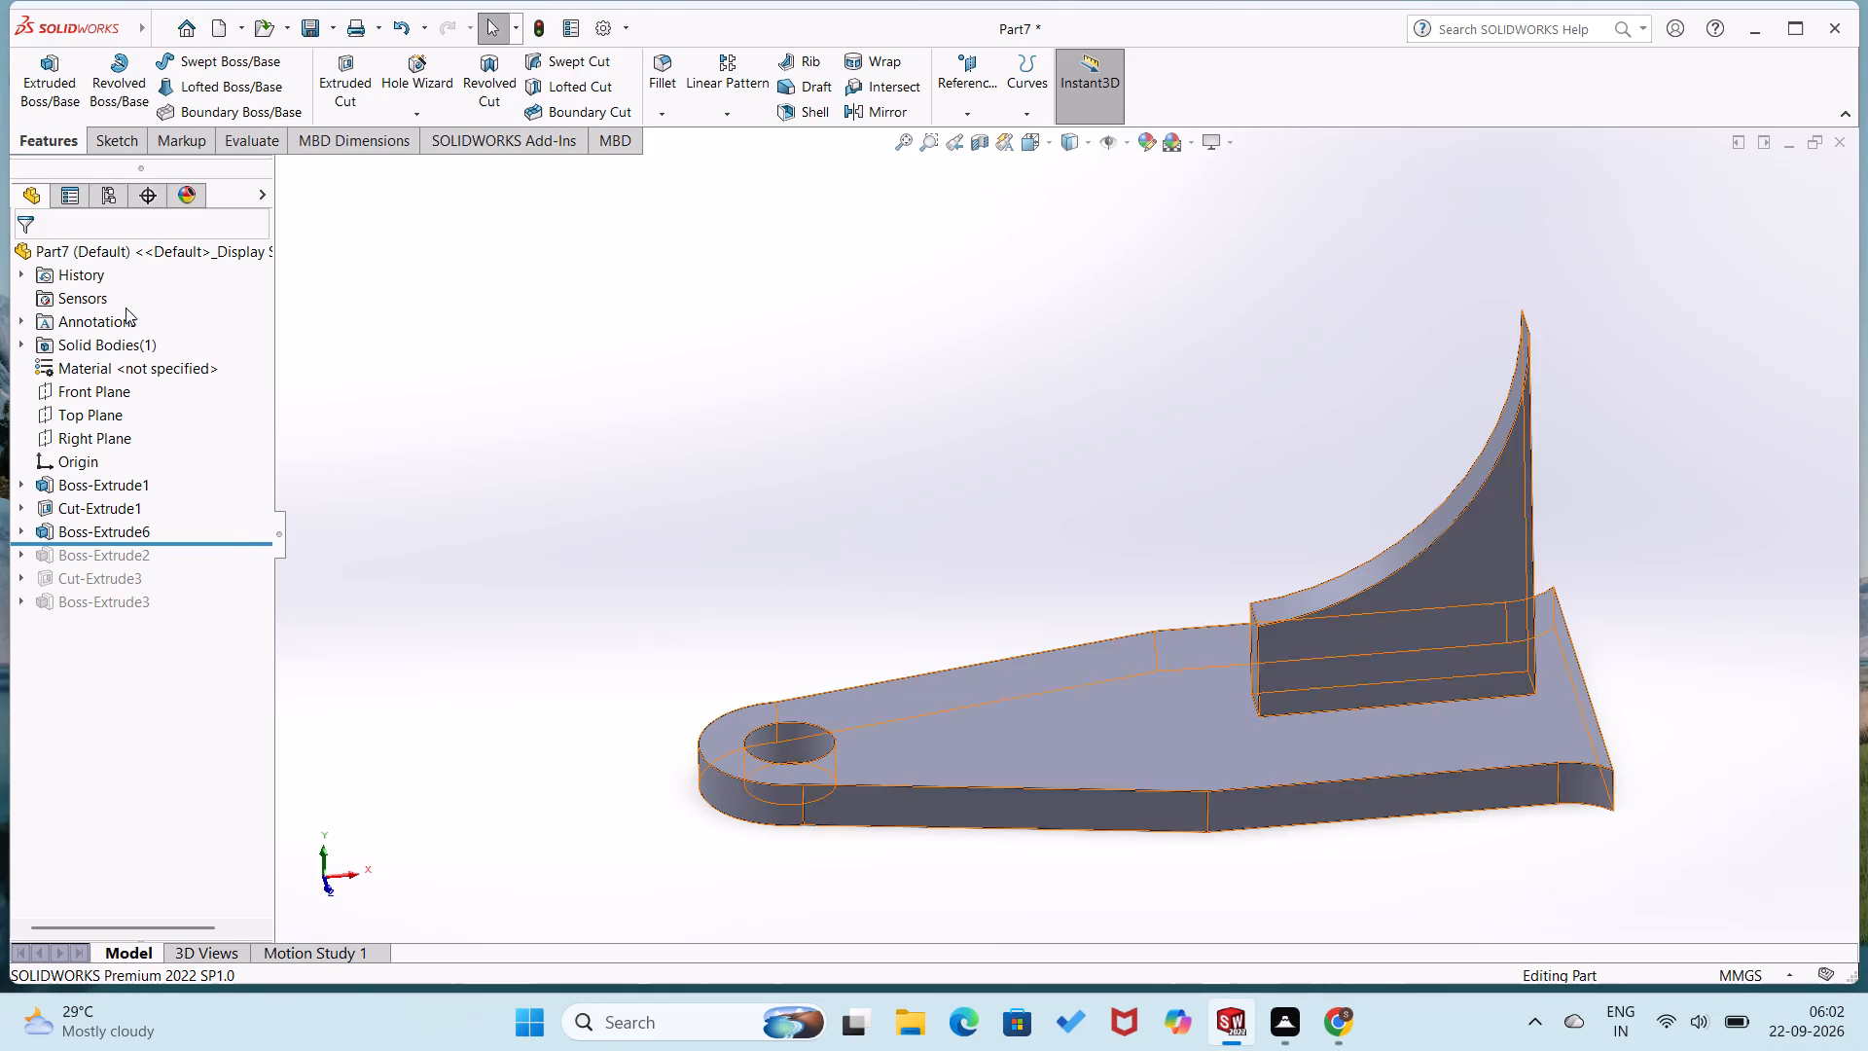
pyautogui.click(113, 136)
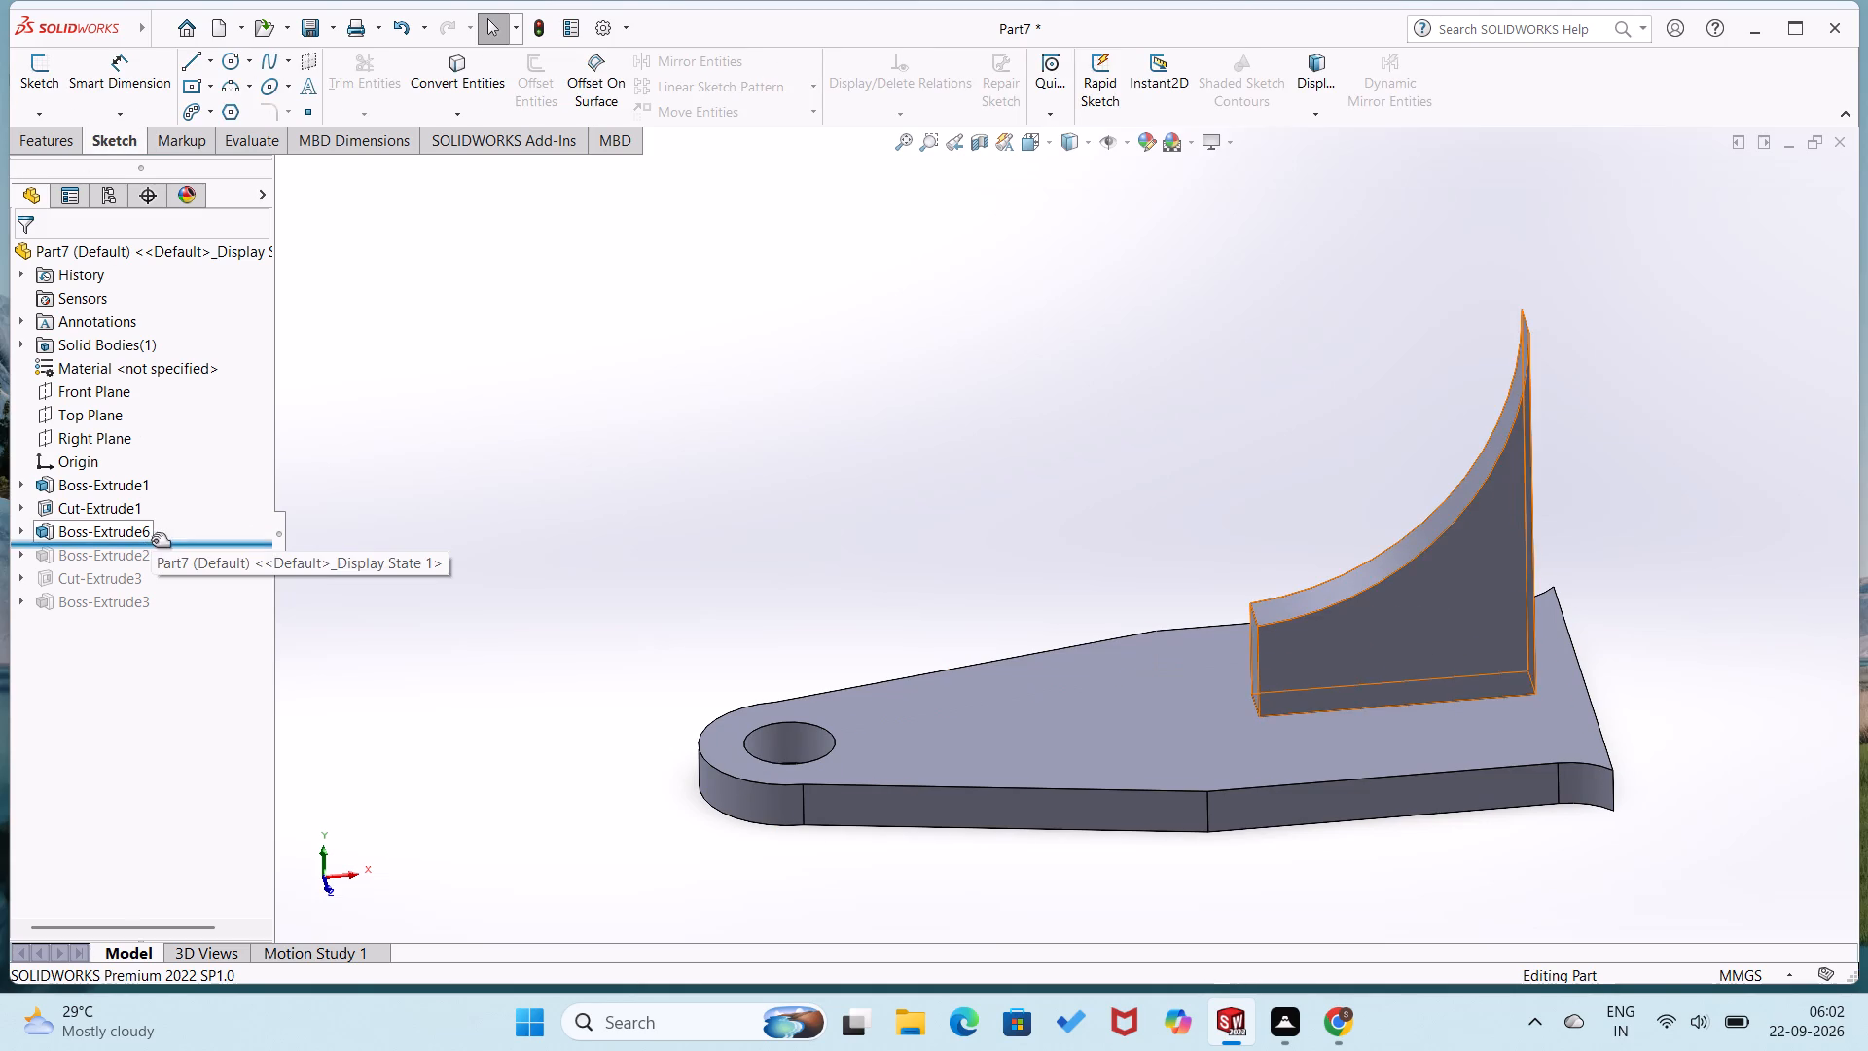
pyautogui.moveTo(160, 543); pyautogui.dragTo(163, 629)
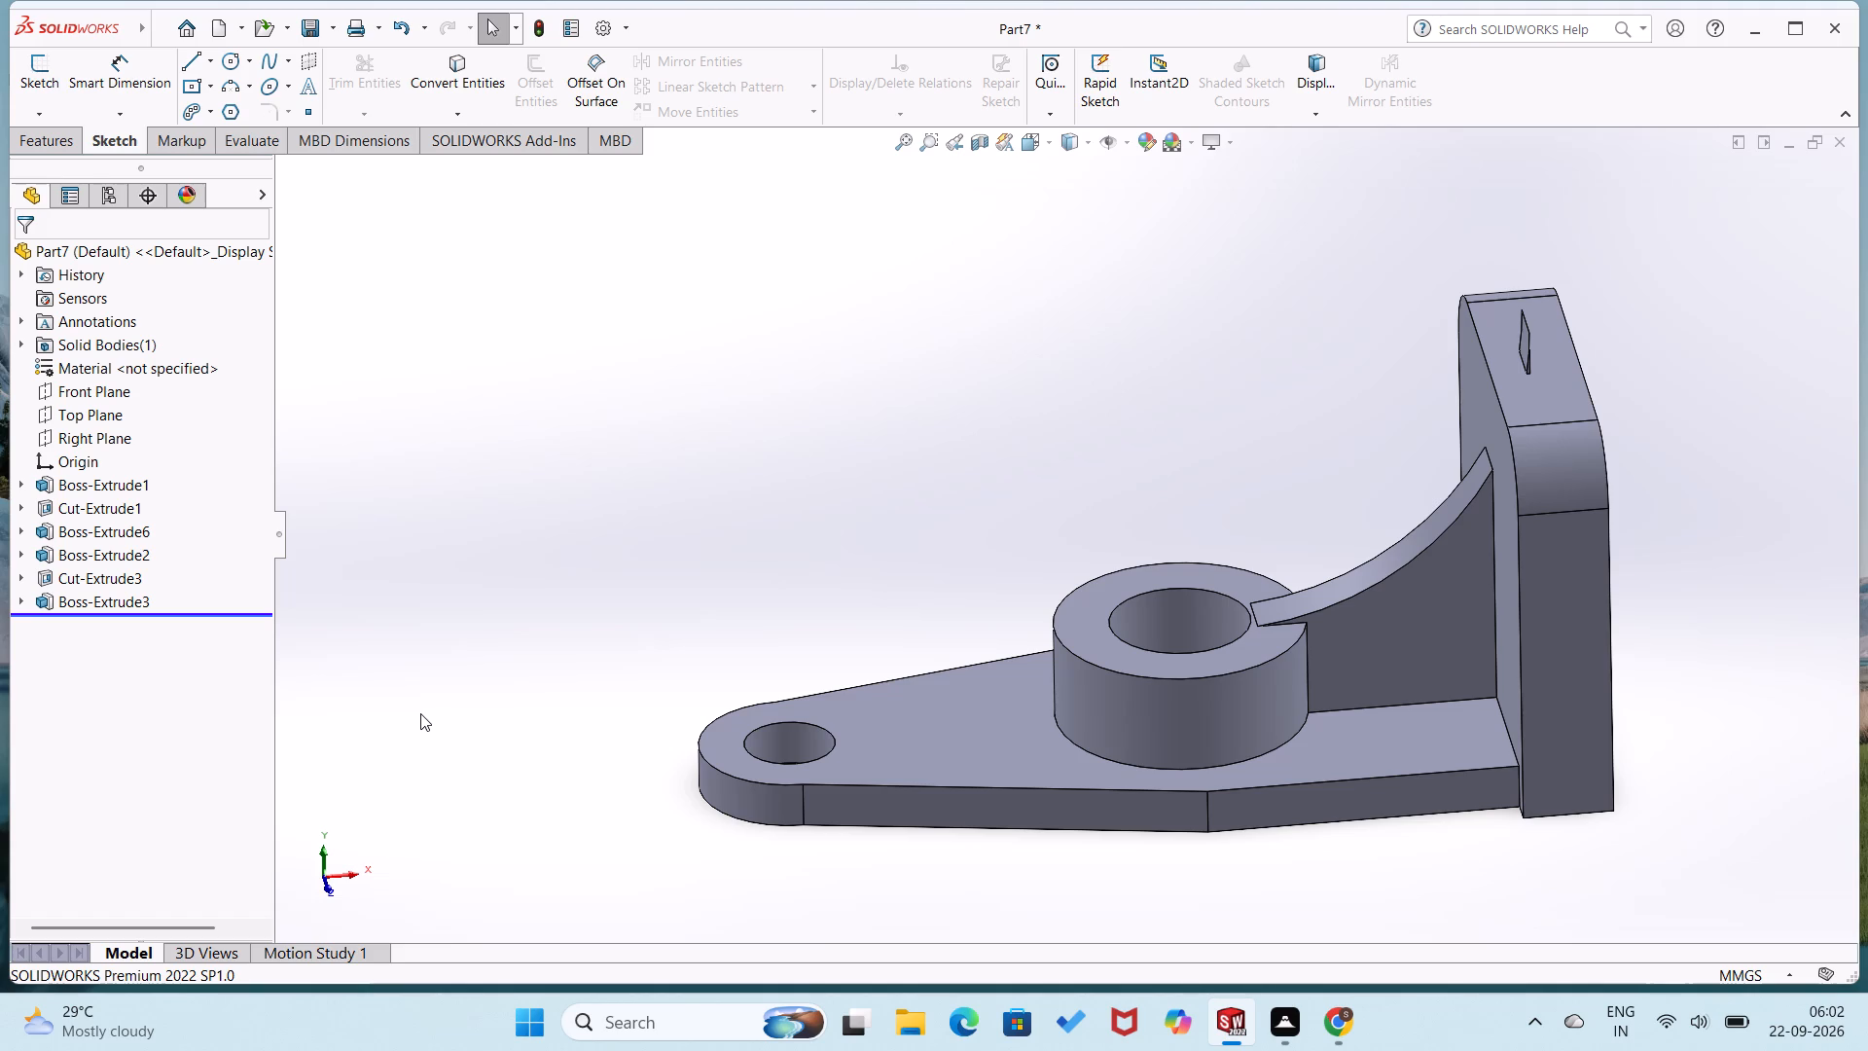
# Examine the full part from several angles, checking how the rib meets the bored boss and the end wall.
pyautogui.moveTo(659, 607); pyautogui.dragTo(704, 497, button='middle')
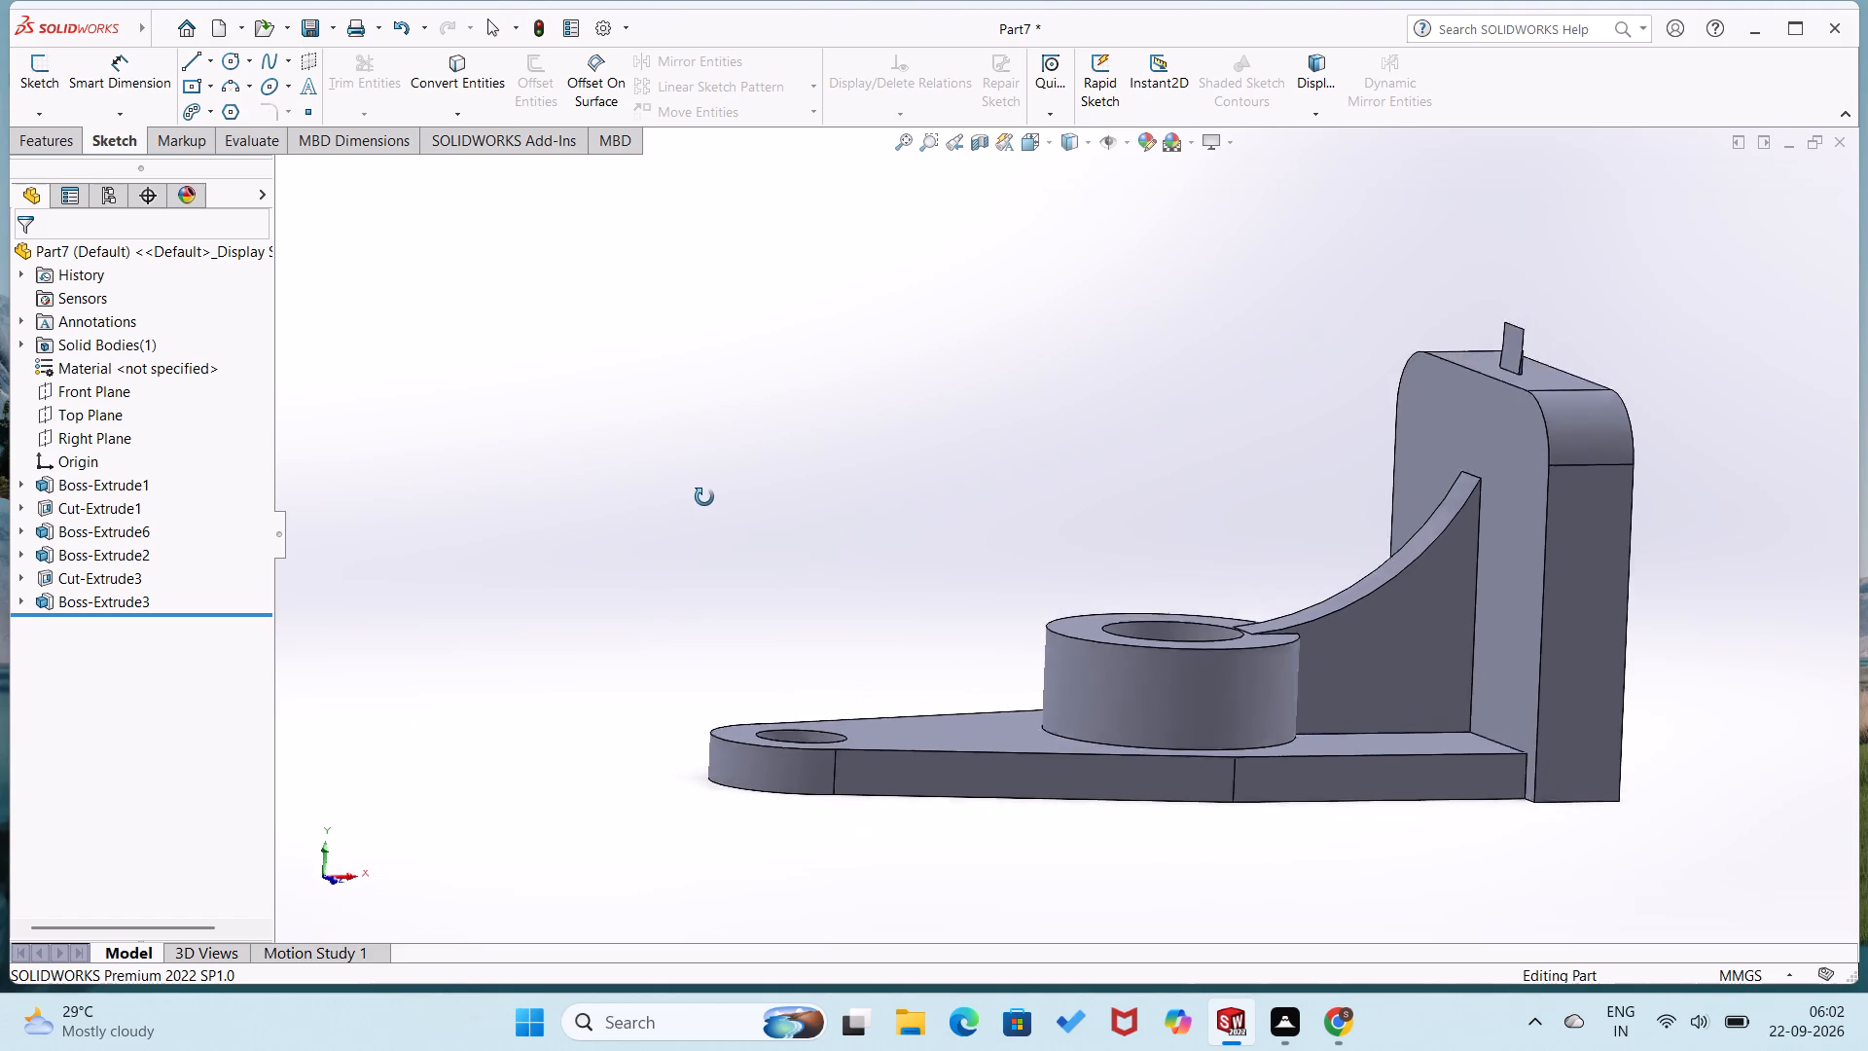
pyautogui.moveTo(704, 497); pyautogui.dragTo(540, 469, button='middle')
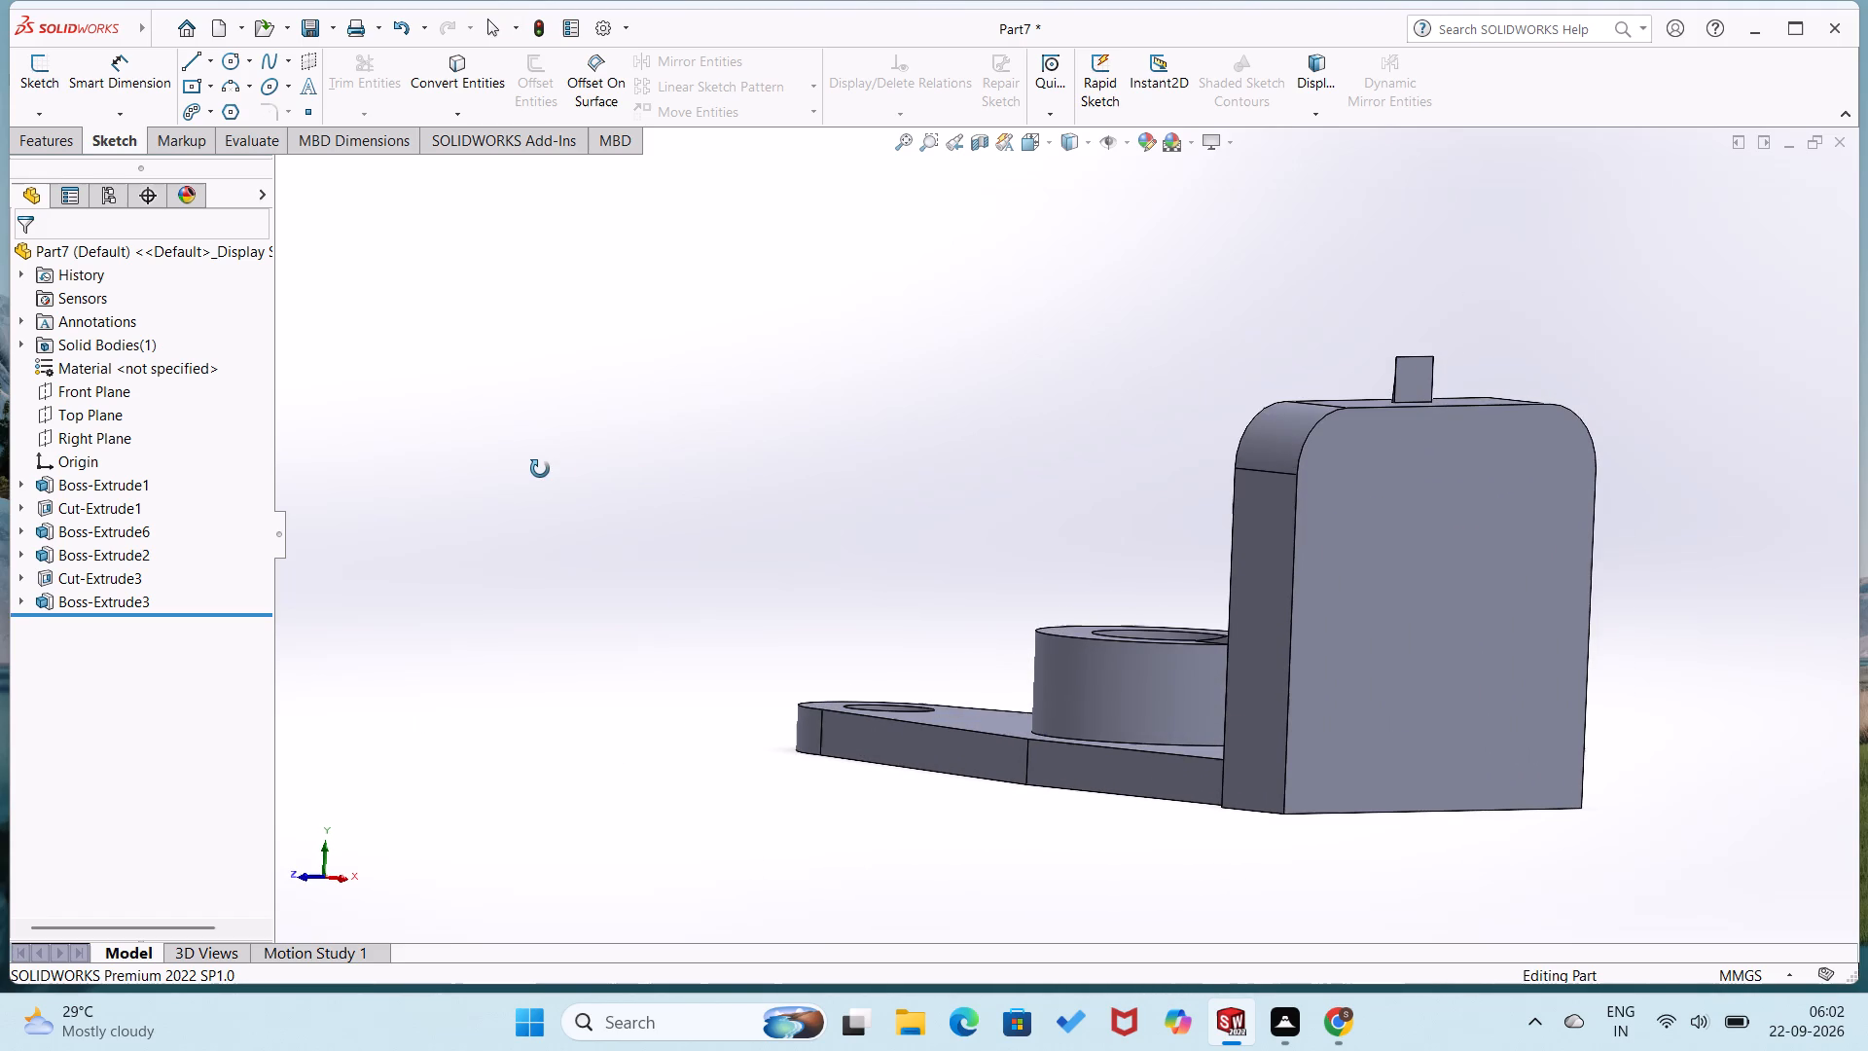
pyautogui.moveTo(540, 469); pyautogui.dragTo(539, 469, button='middle')
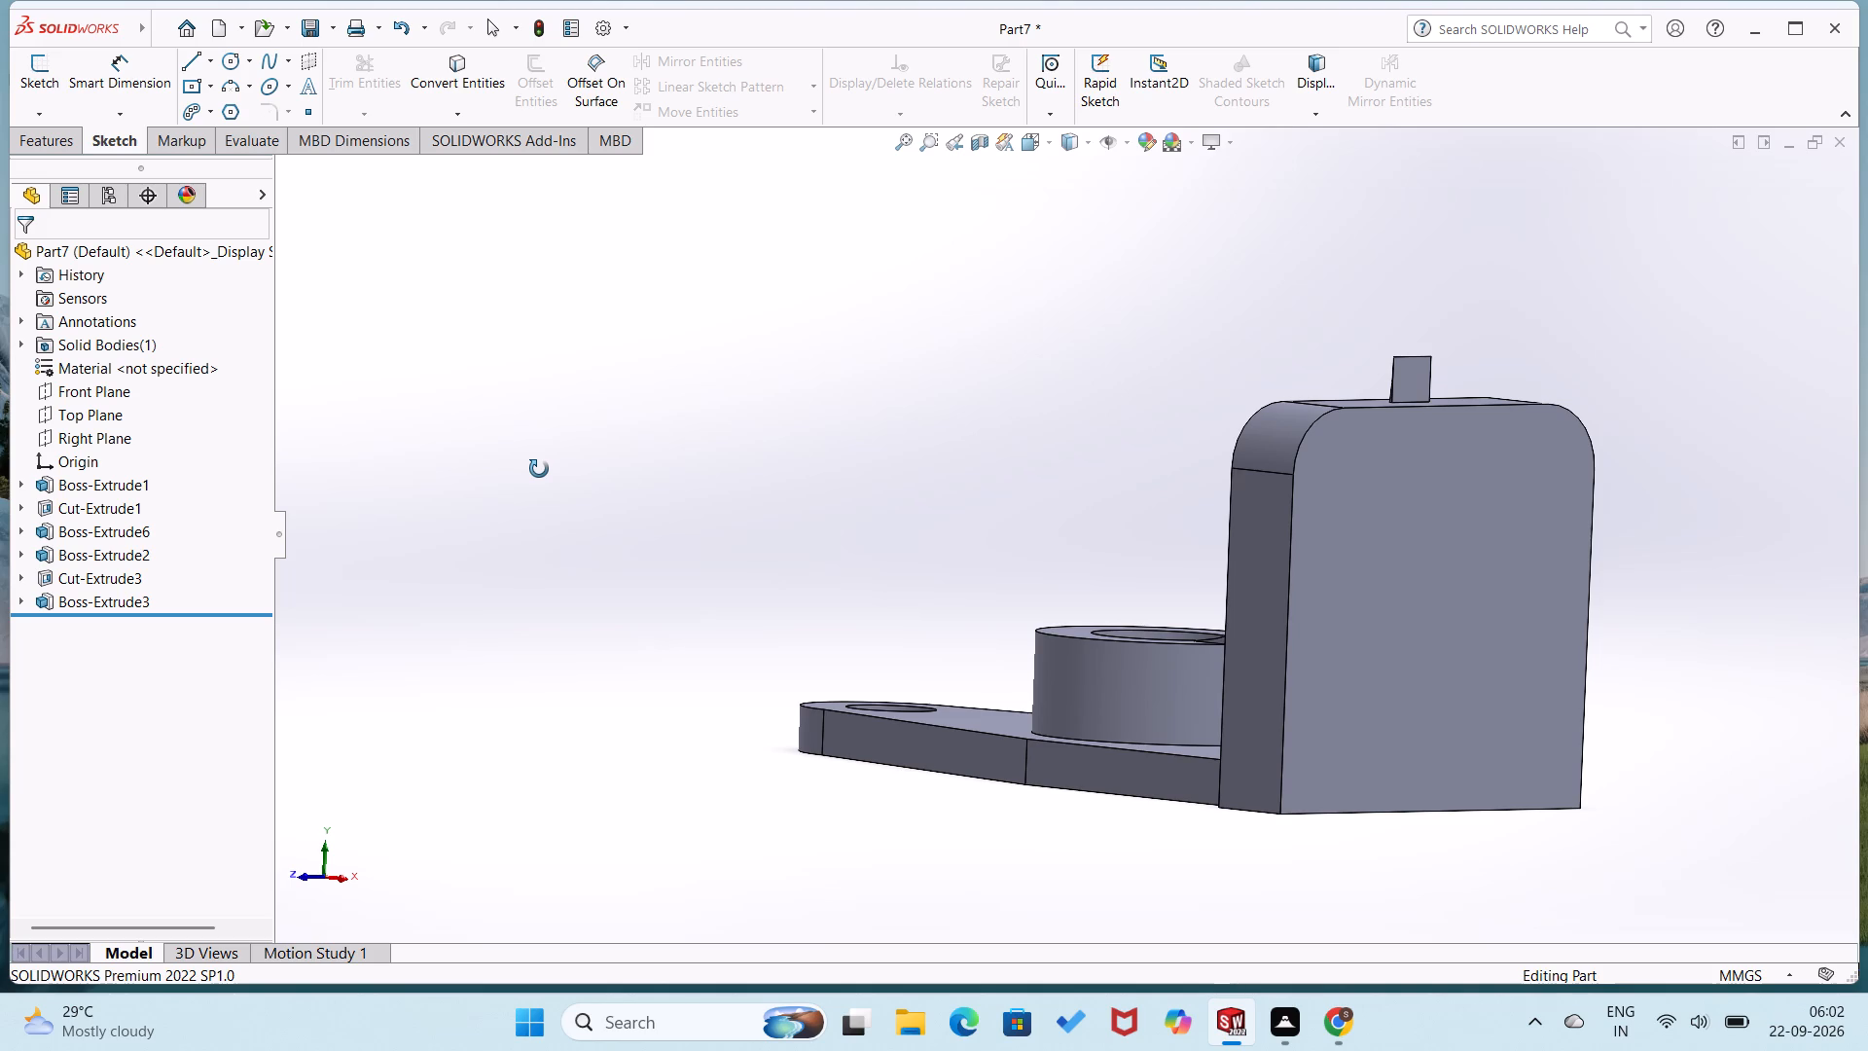
pyautogui.moveTo(539, 469); pyautogui.dragTo(723, 598, button='middle')
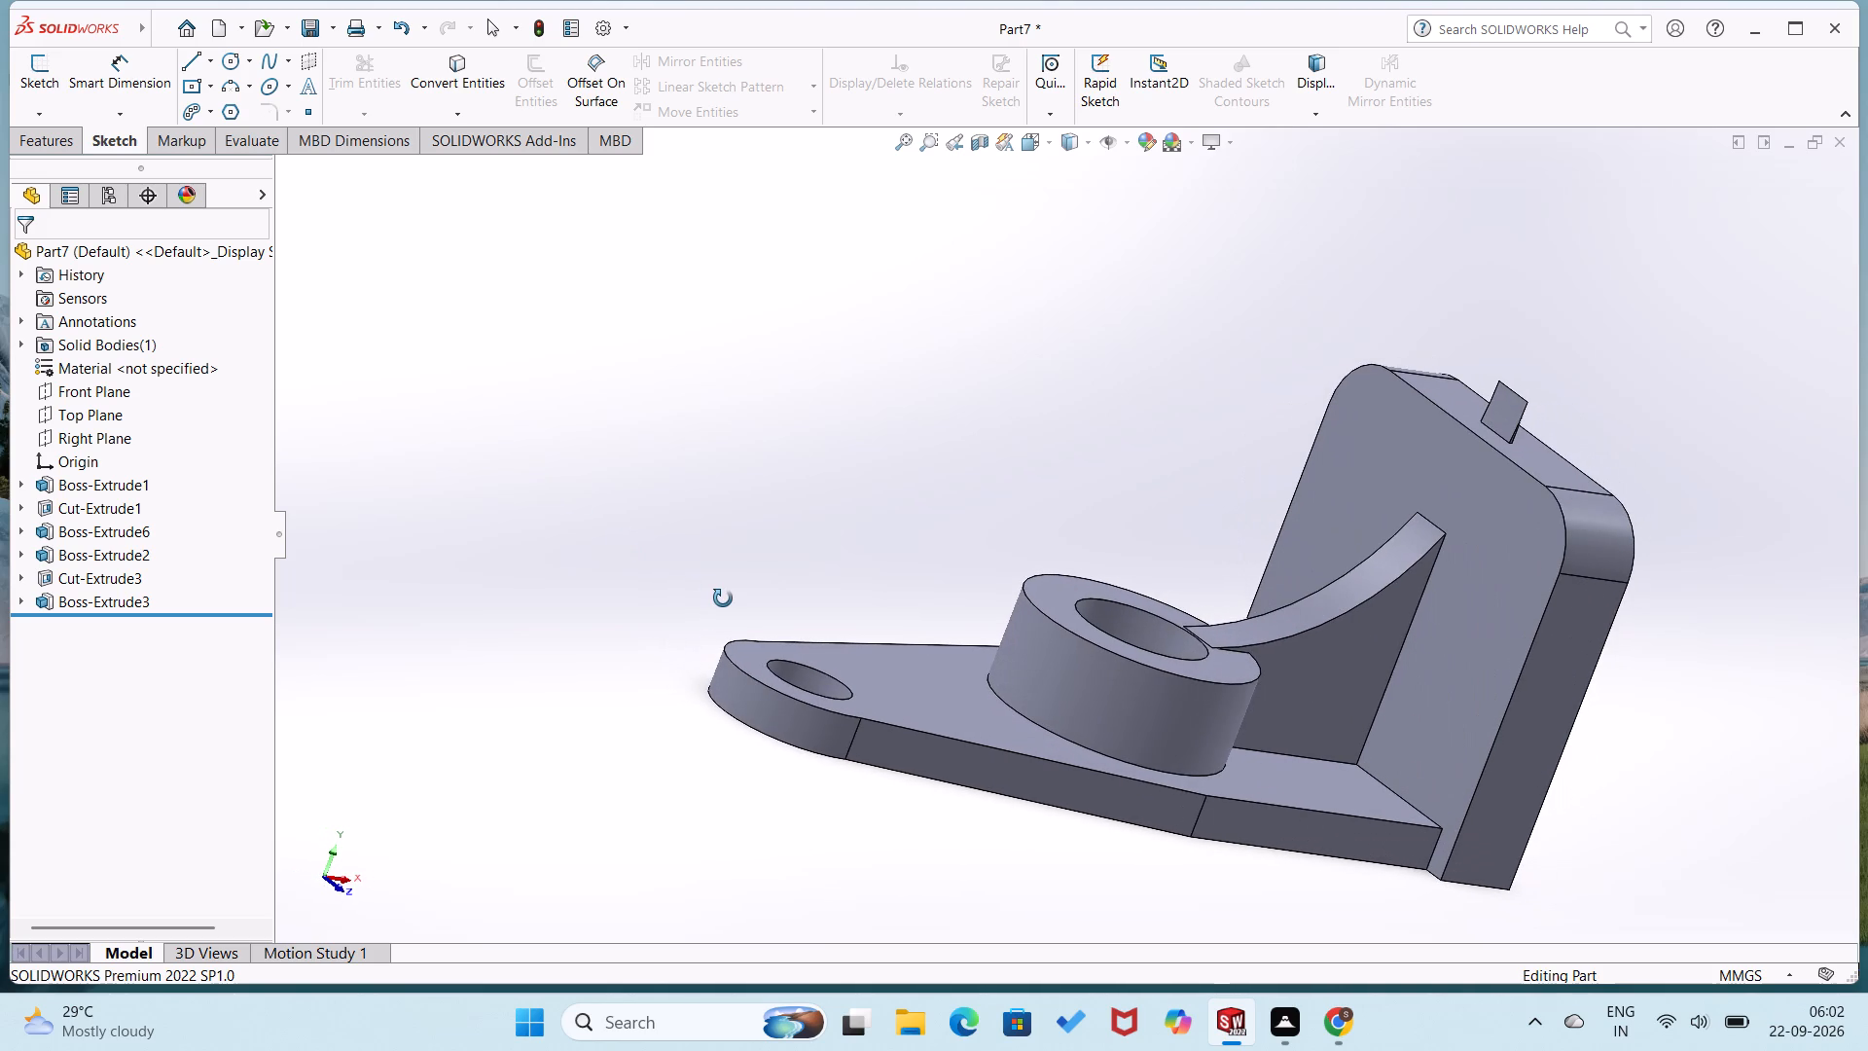
pyautogui.moveTo(723, 598); pyautogui.dragTo(723, 599, button='middle')
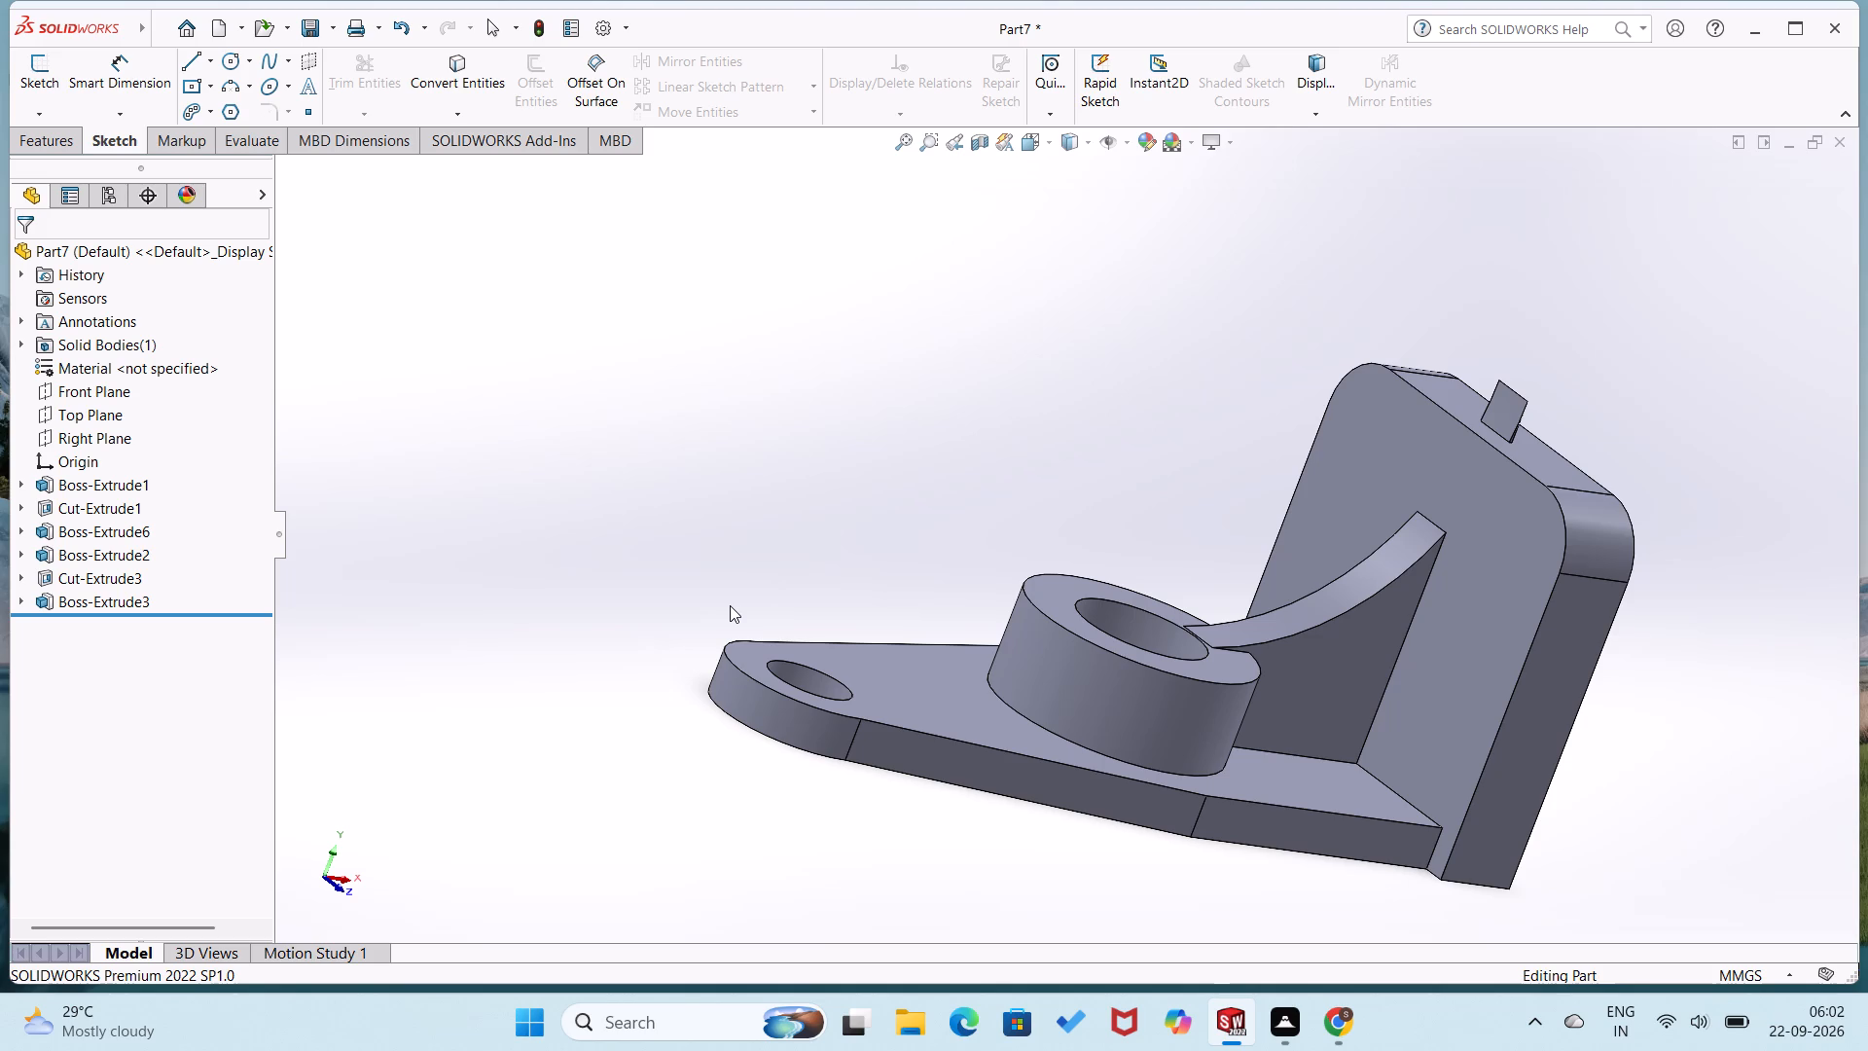
pyautogui.moveTo(730, 605); pyautogui.dragTo(645, 615, button='middle')
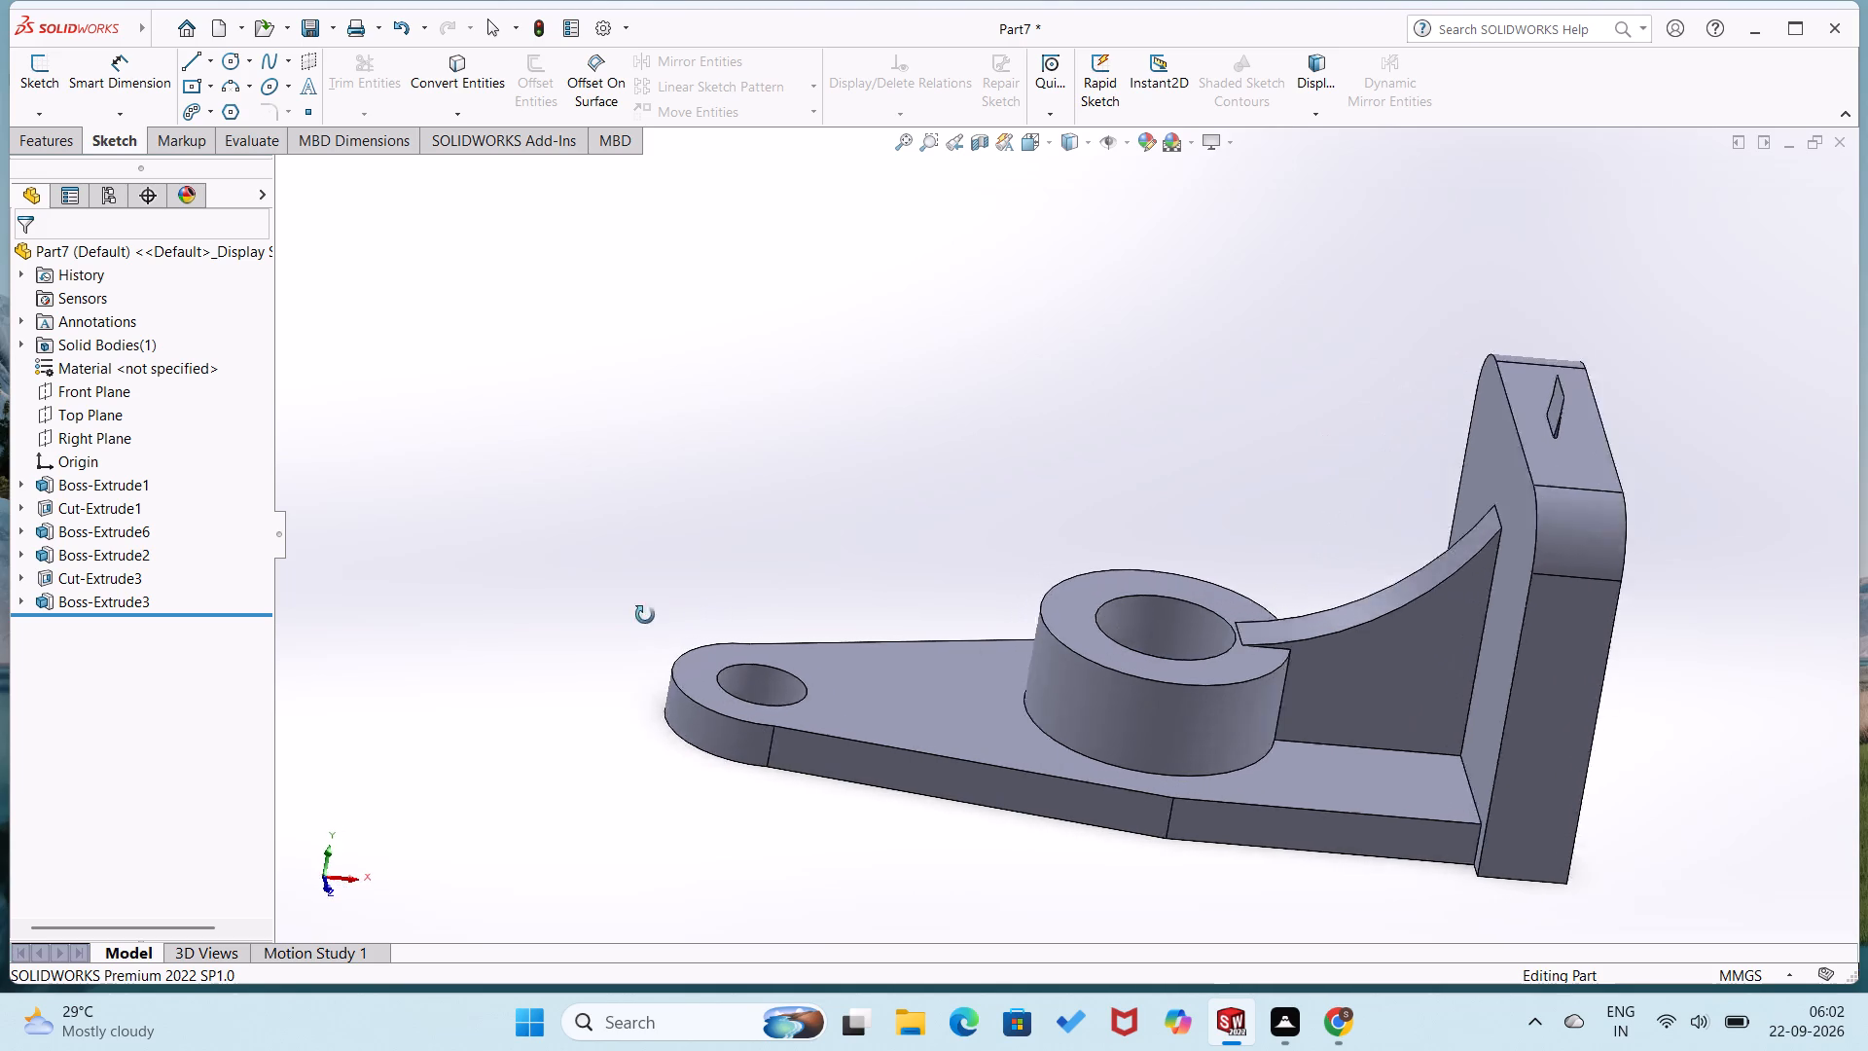
pyautogui.moveTo(645, 615); pyautogui.dragTo(581, 625, button='middle')
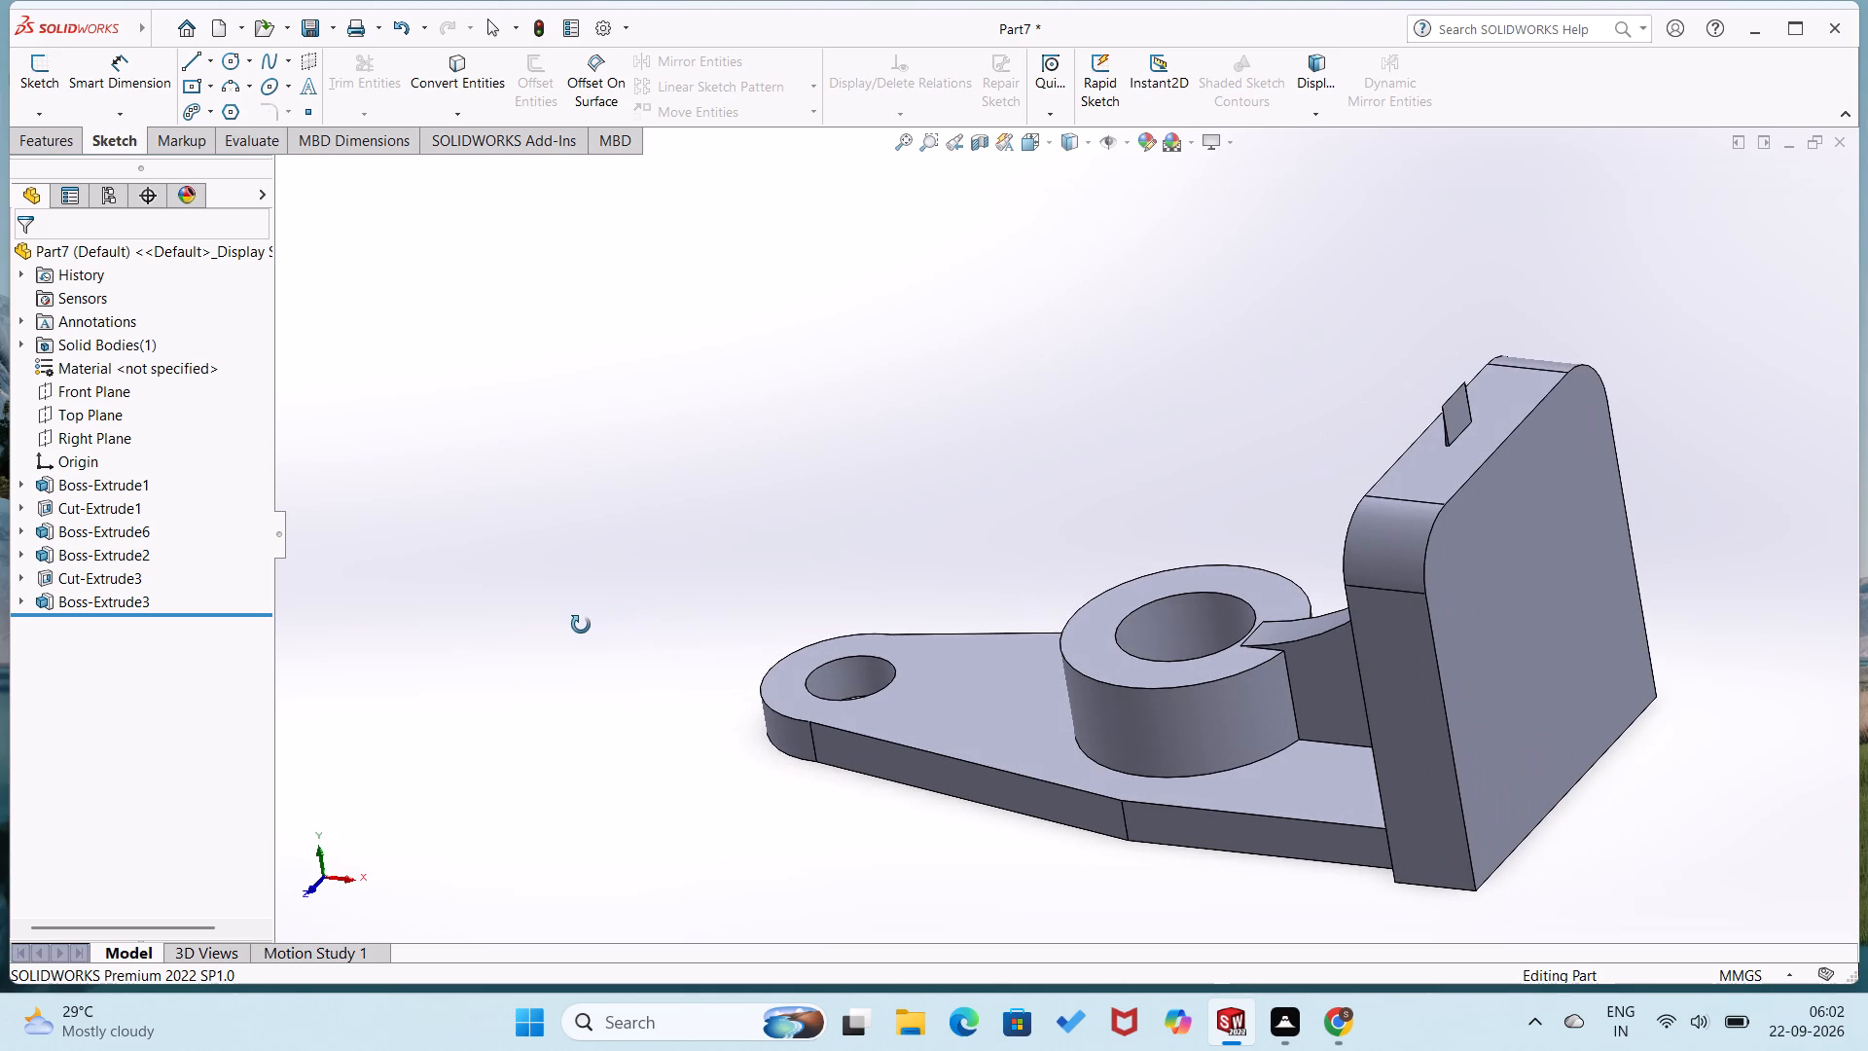
pyautogui.moveTo(581, 625); pyautogui.dragTo(678, 587, button='middle')
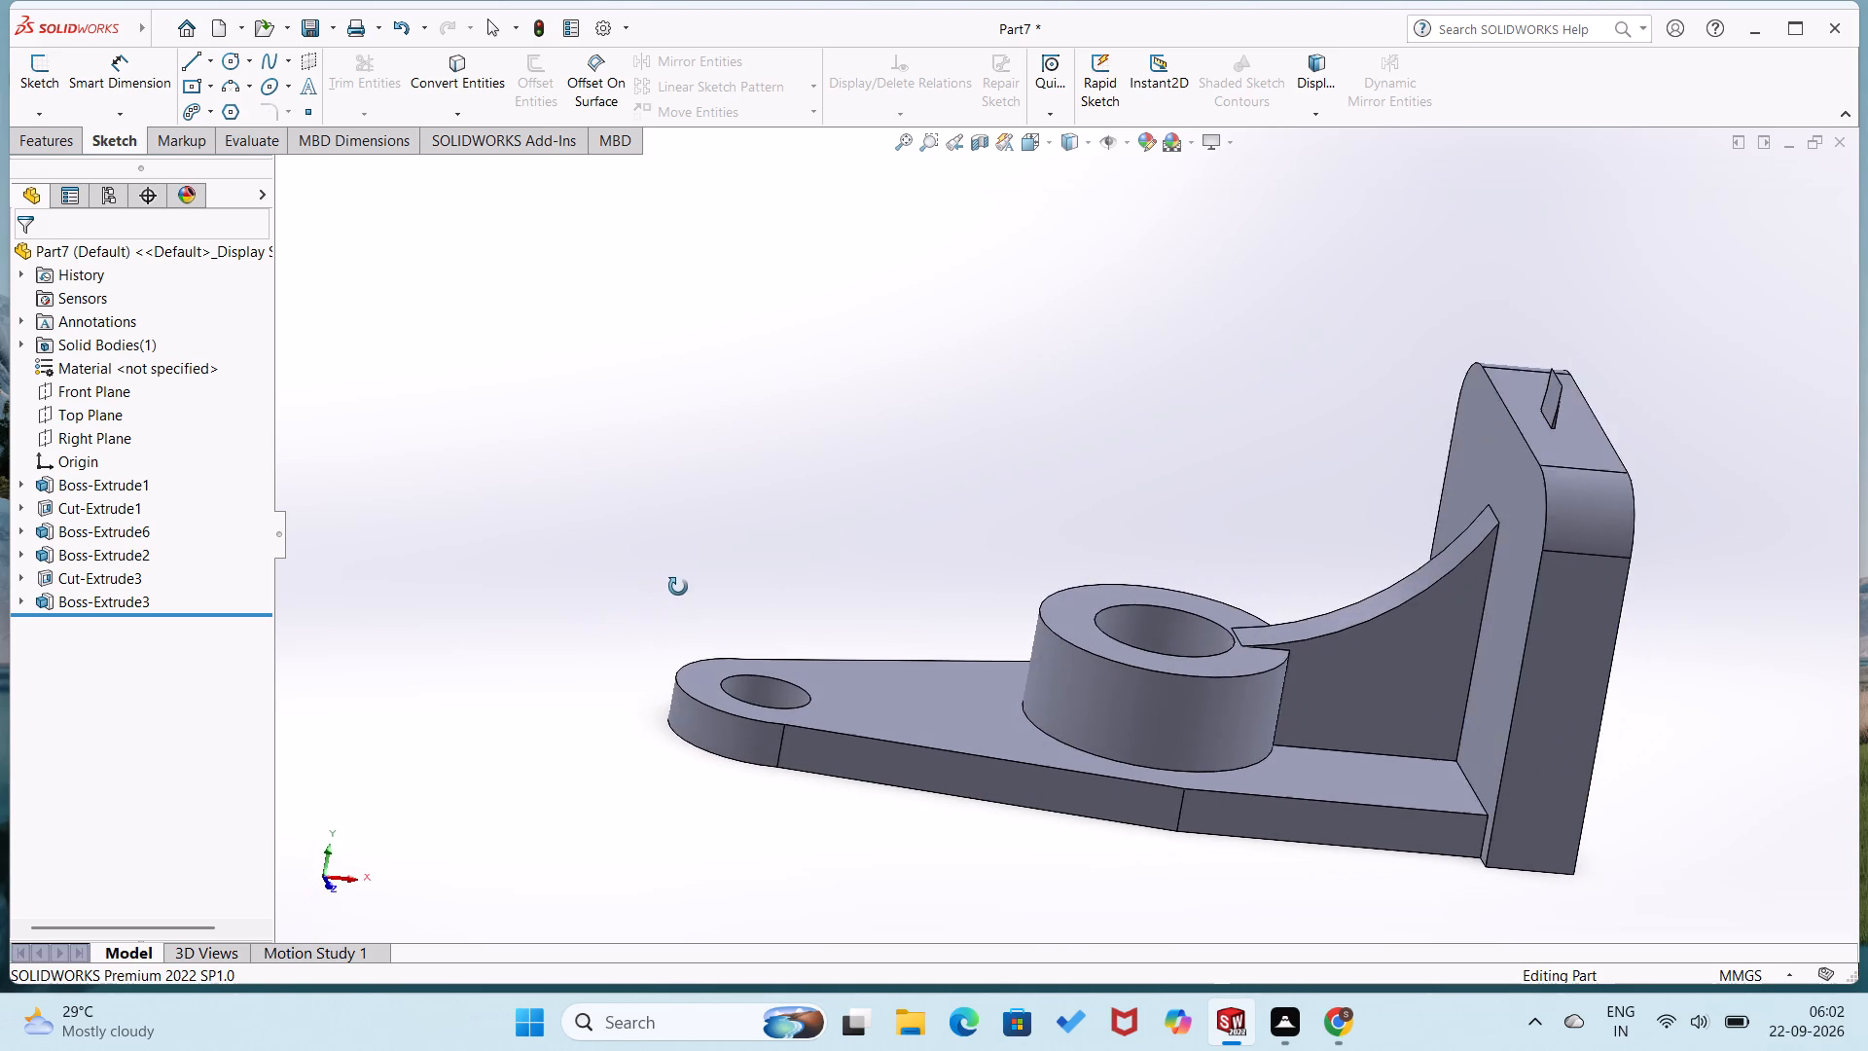
pyautogui.moveTo(678, 587); pyautogui.dragTo(702, 583, button='middle')
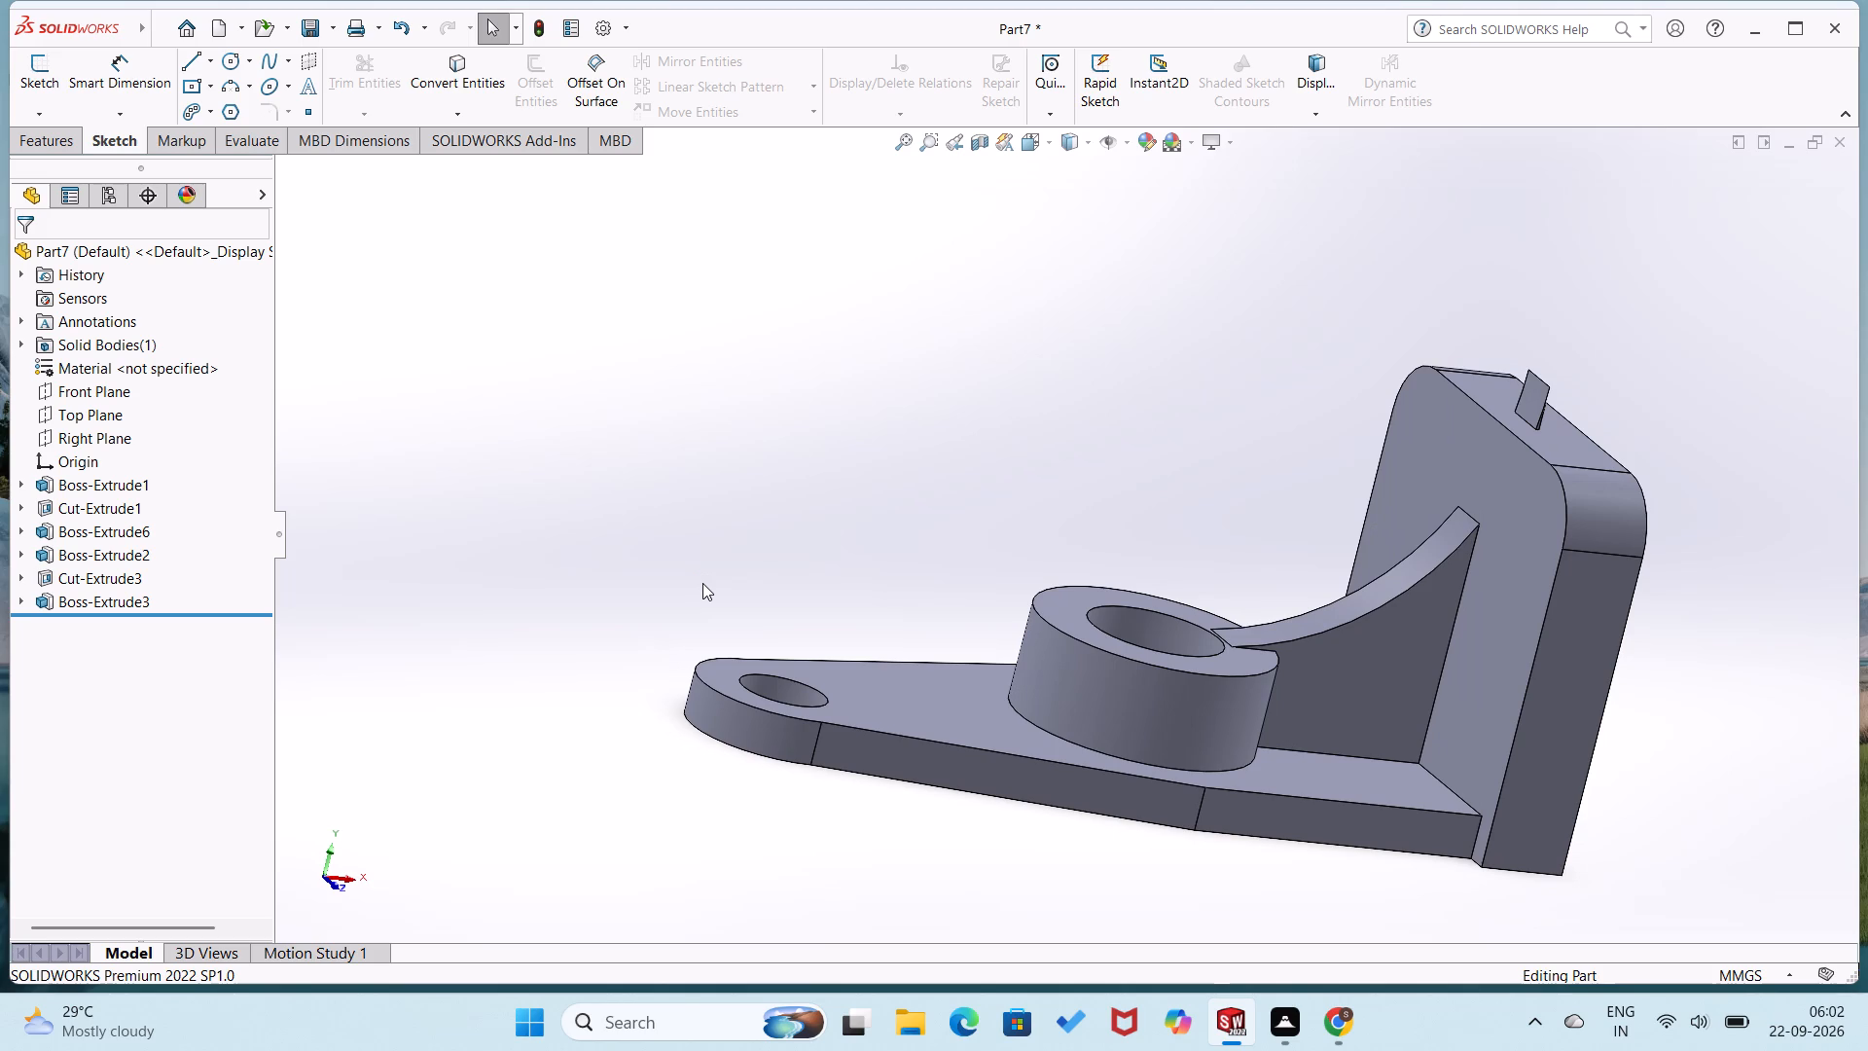
pyautogui.scroll(1, 702, 583)
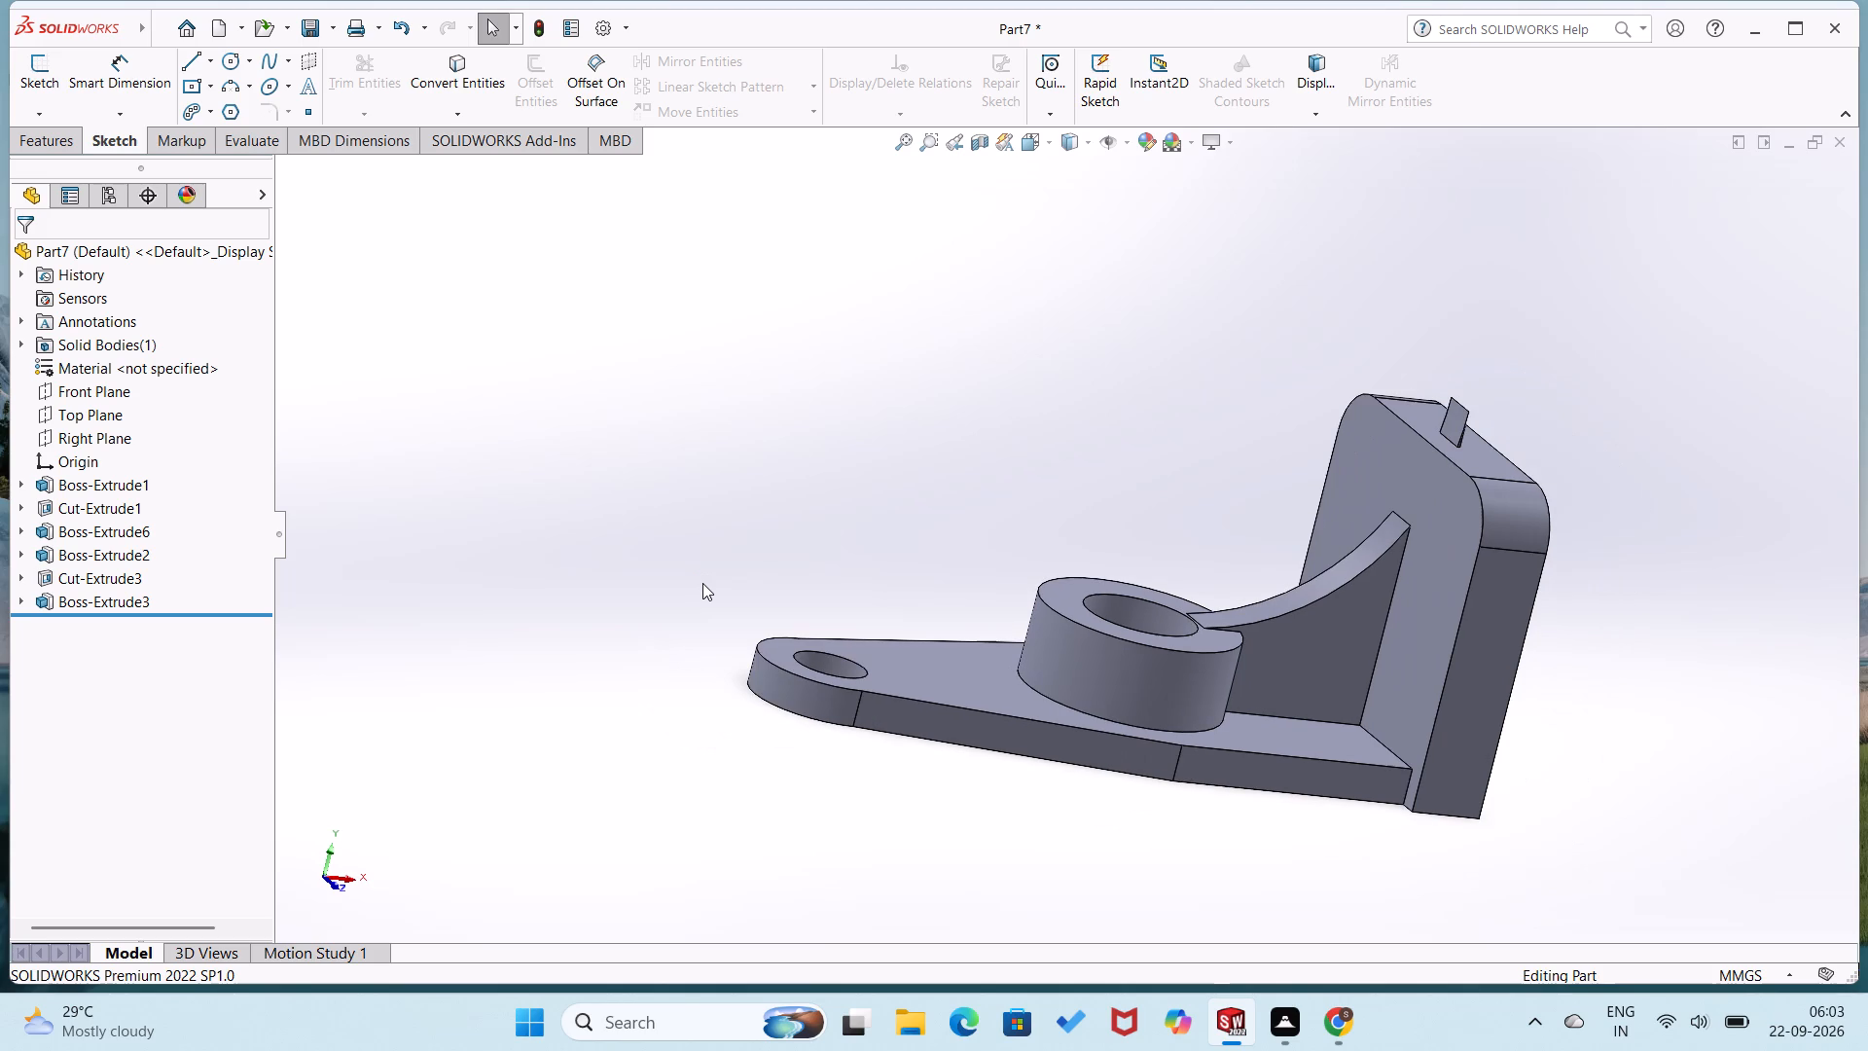
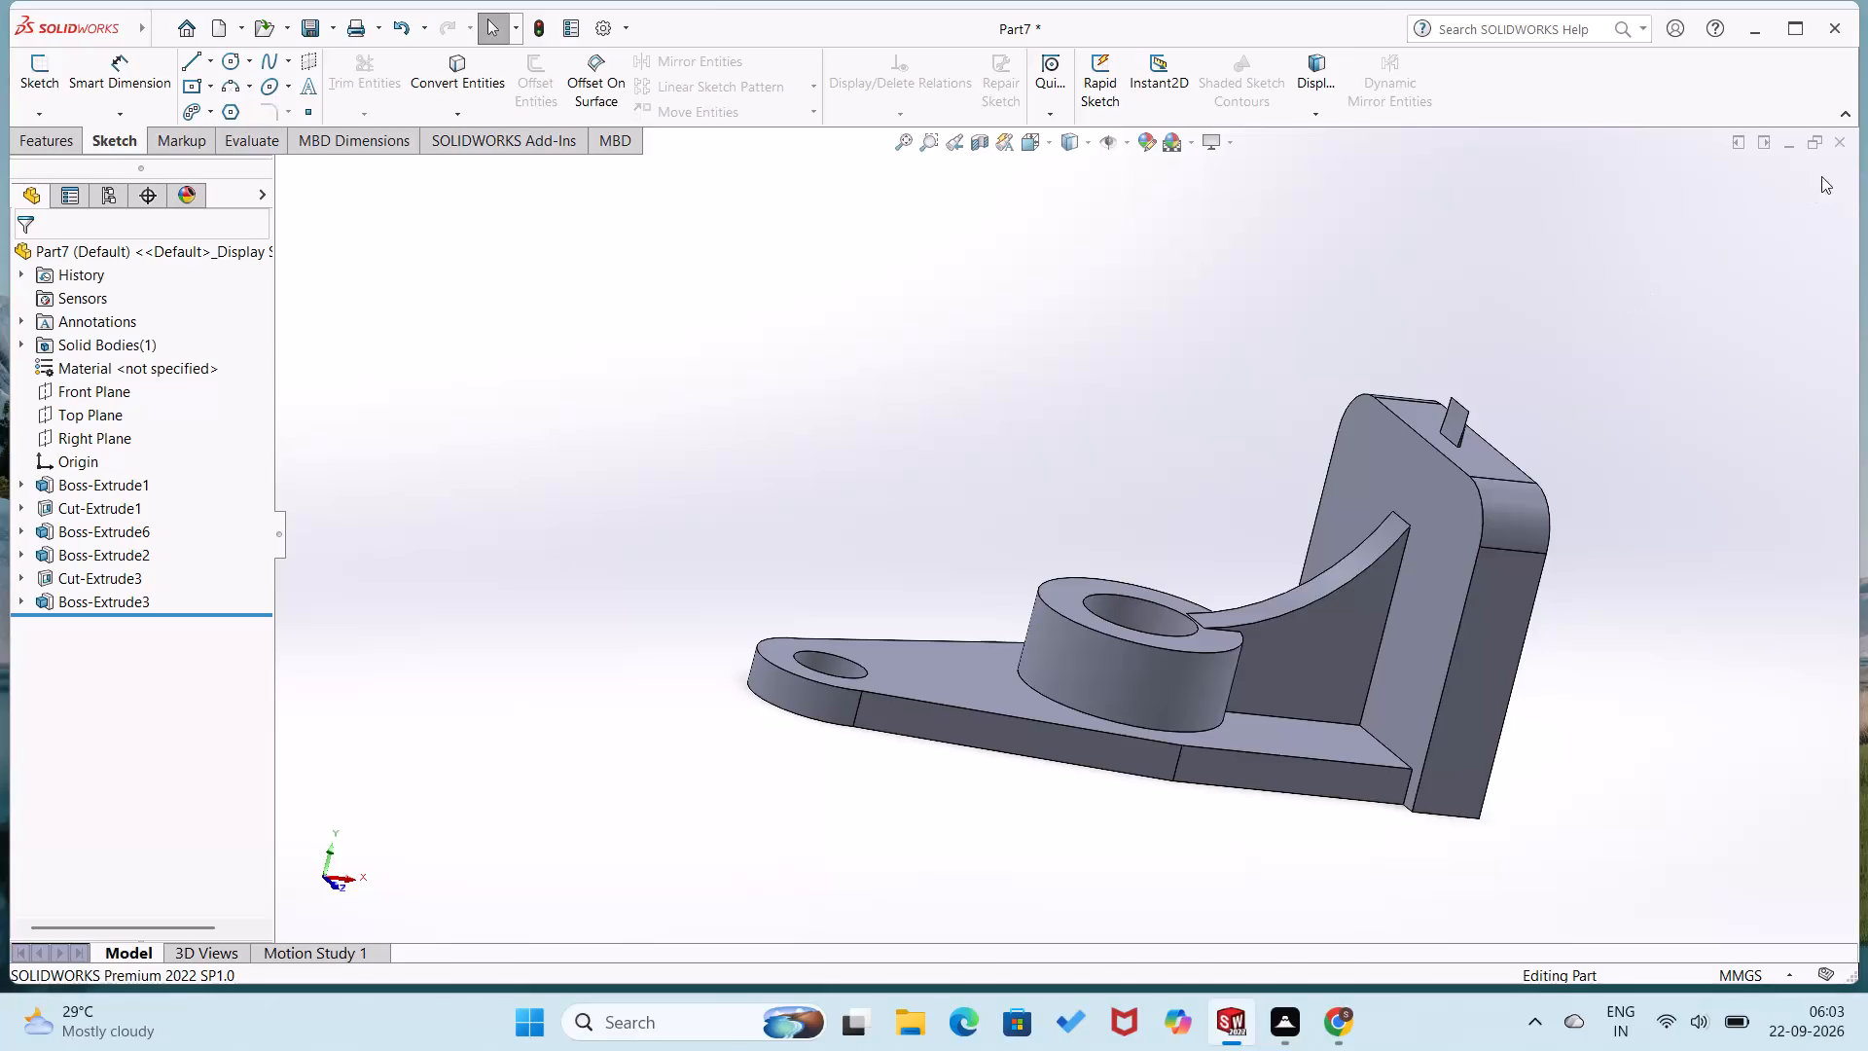
# Close the modified bracket part without saving its changes.
pyautogui.click(1846, 149)
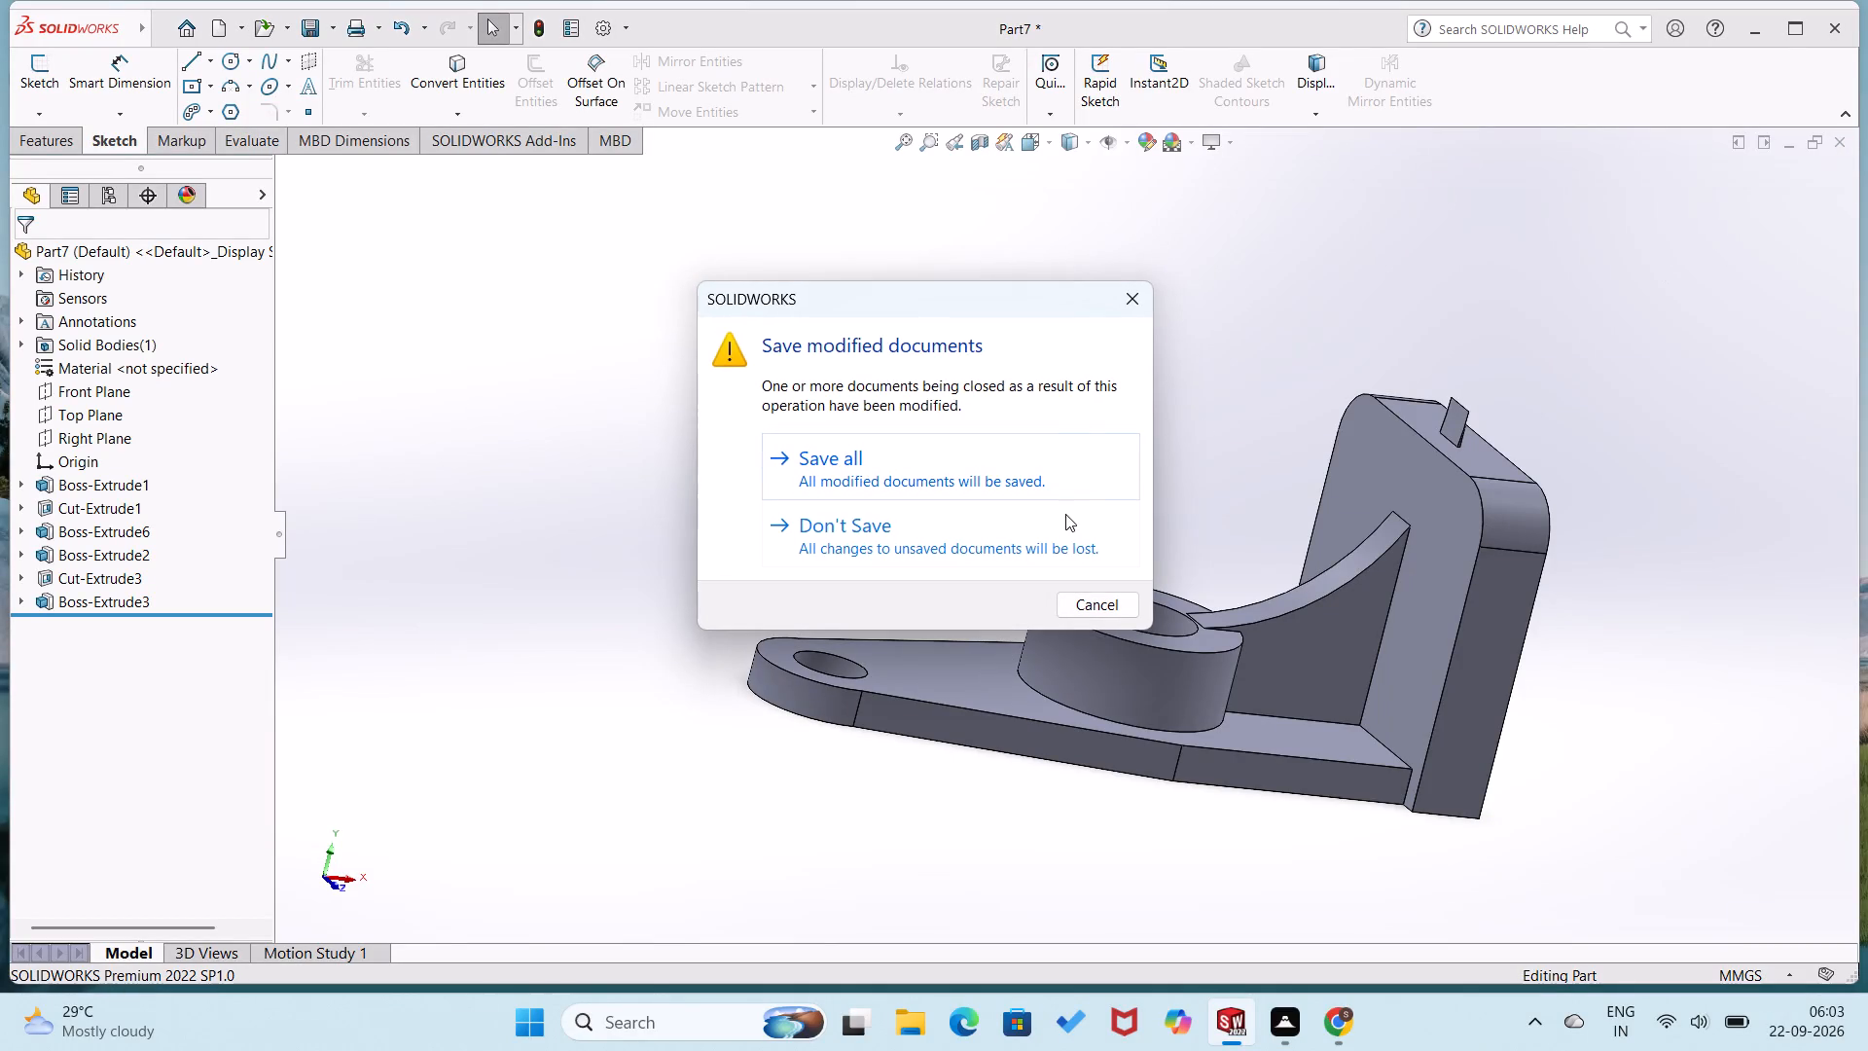
pyautogui.click(1054, 541)
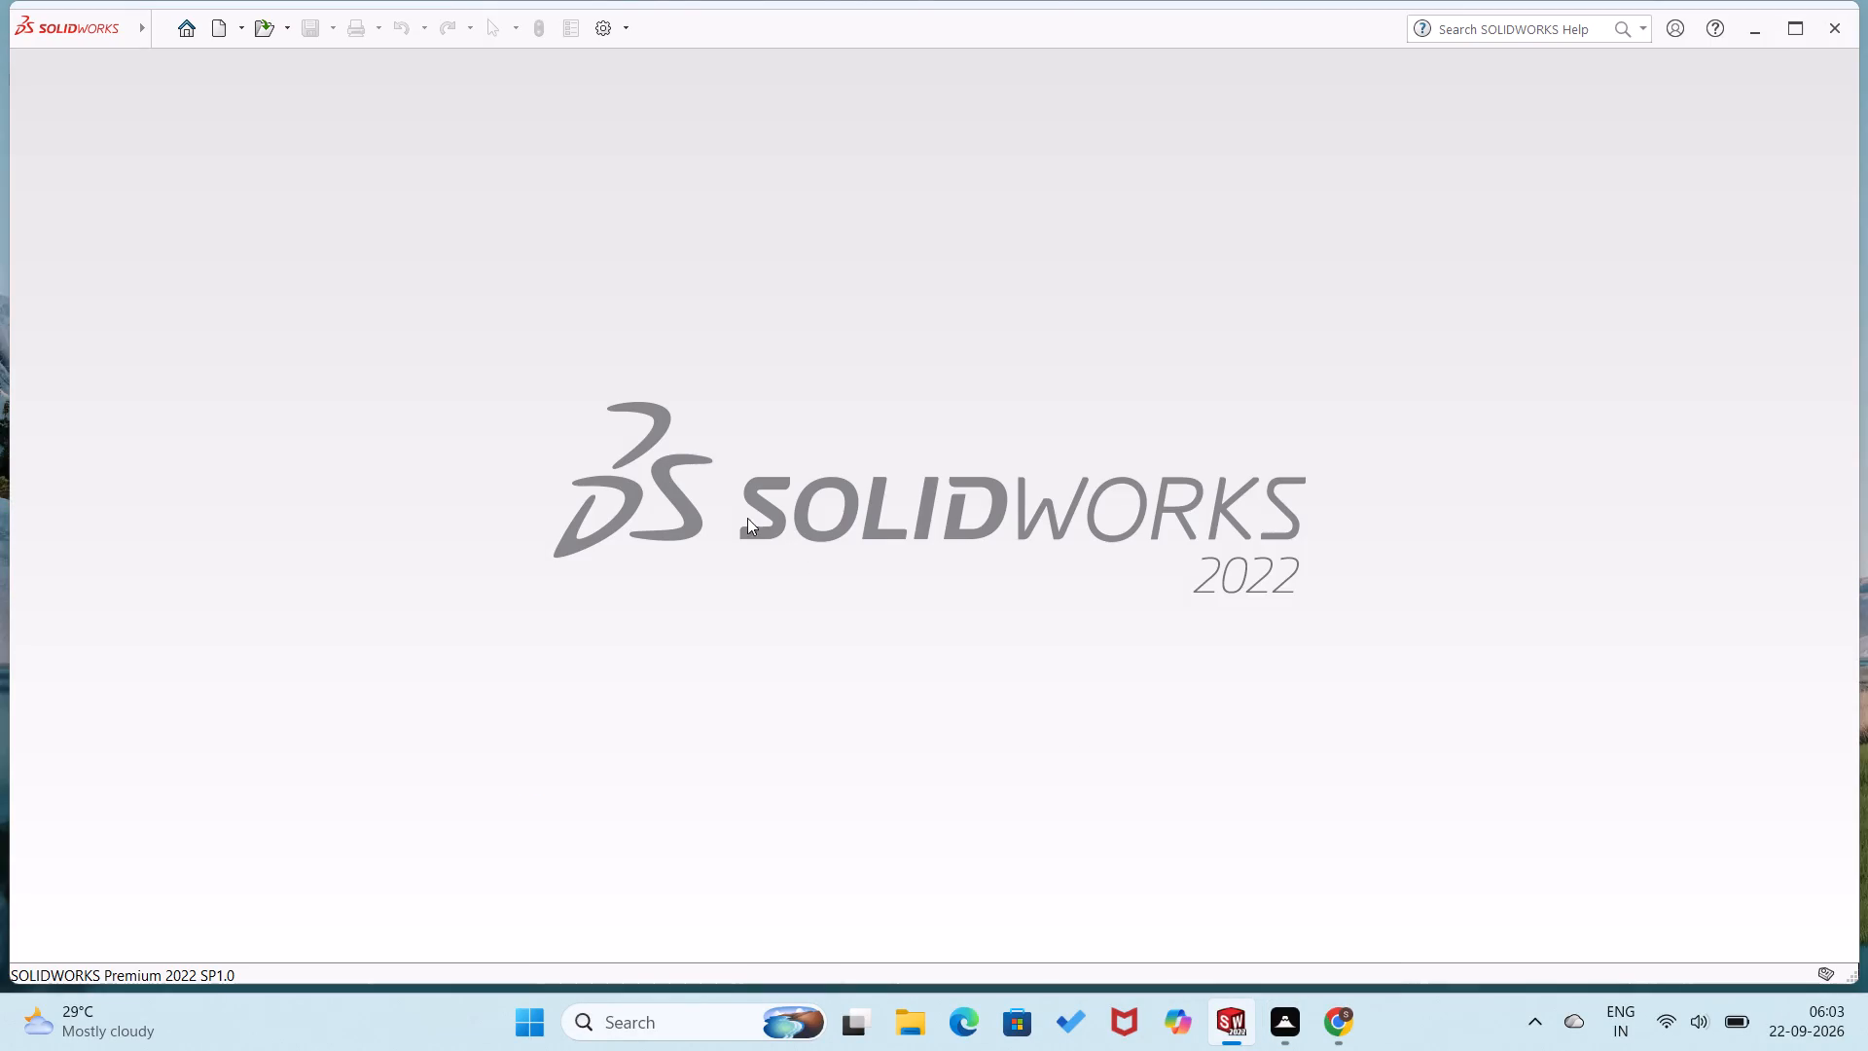
# Create a new part document and start a sketch on its Front Plane.
pyautogui.moveTo(91, 311); pyautogui.dragTo(90, 264)
pyautogui.click(182, 33)
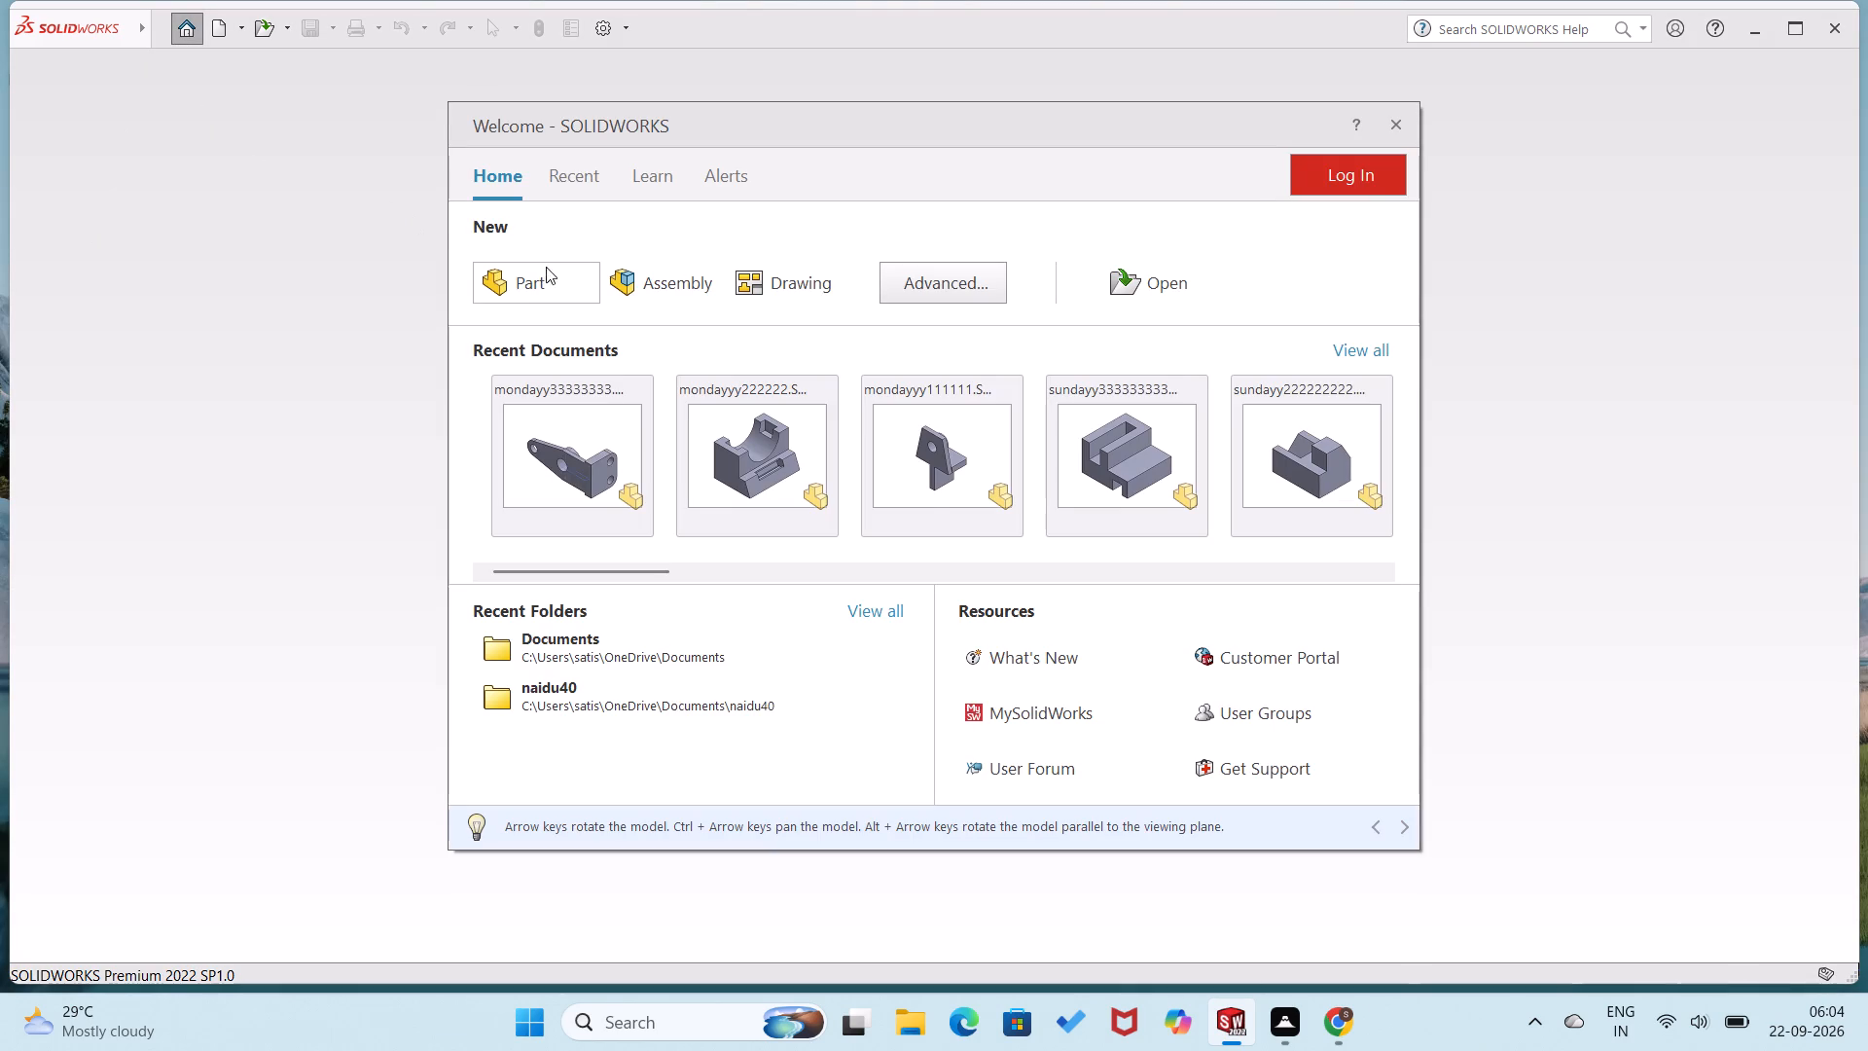
pyautogui.click(518, 289)
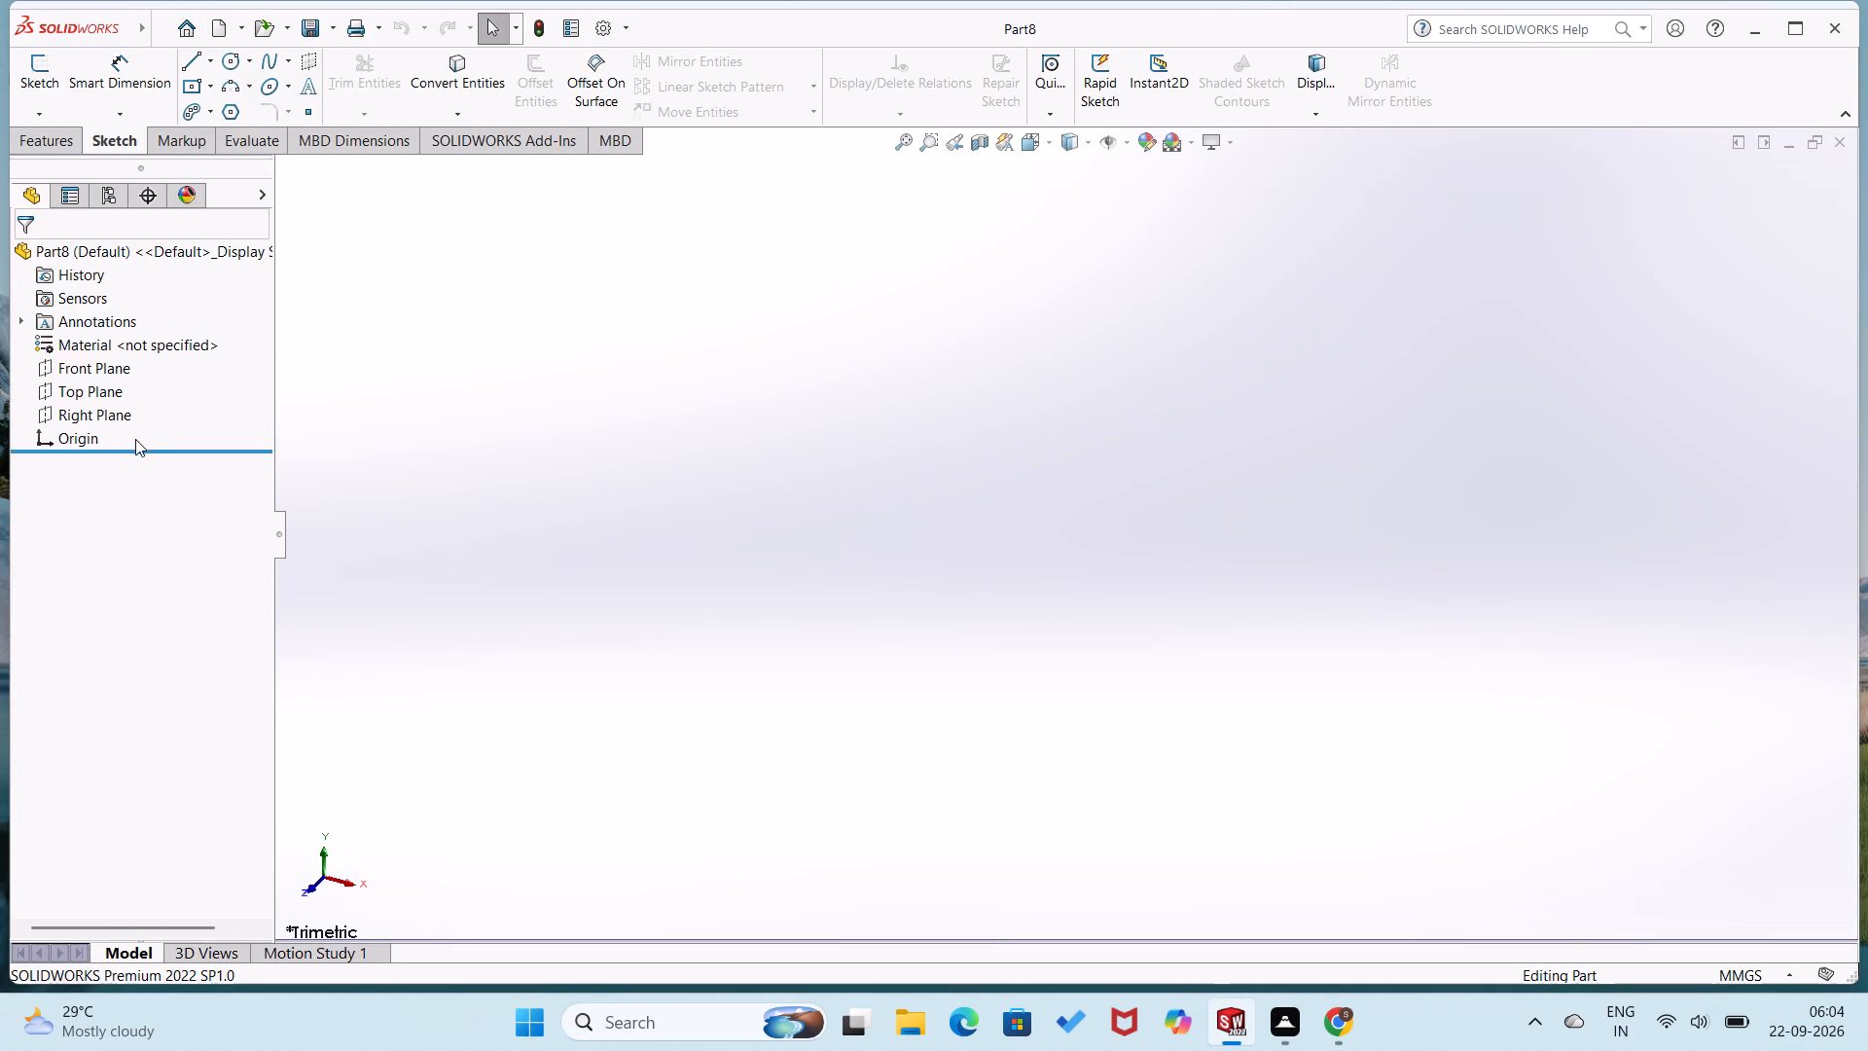
pyautogui.click(110, 360)
pyautogui.click(126, 320)
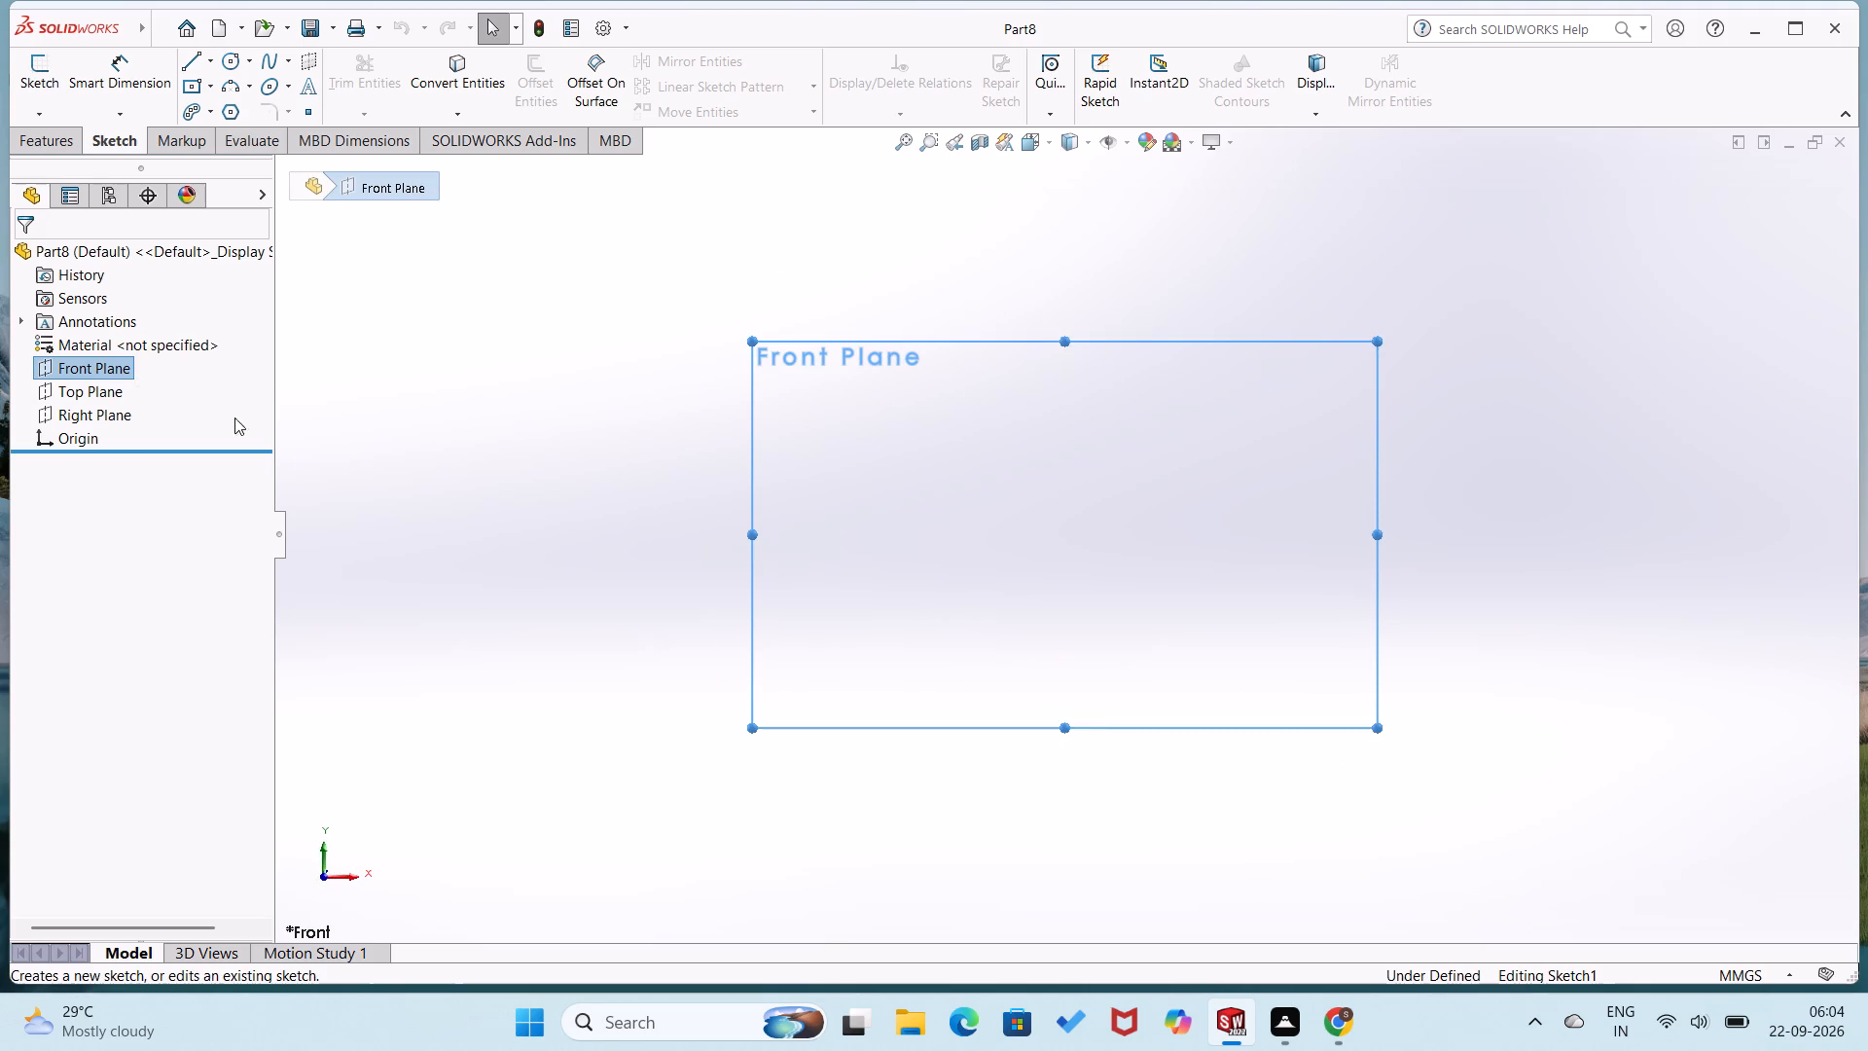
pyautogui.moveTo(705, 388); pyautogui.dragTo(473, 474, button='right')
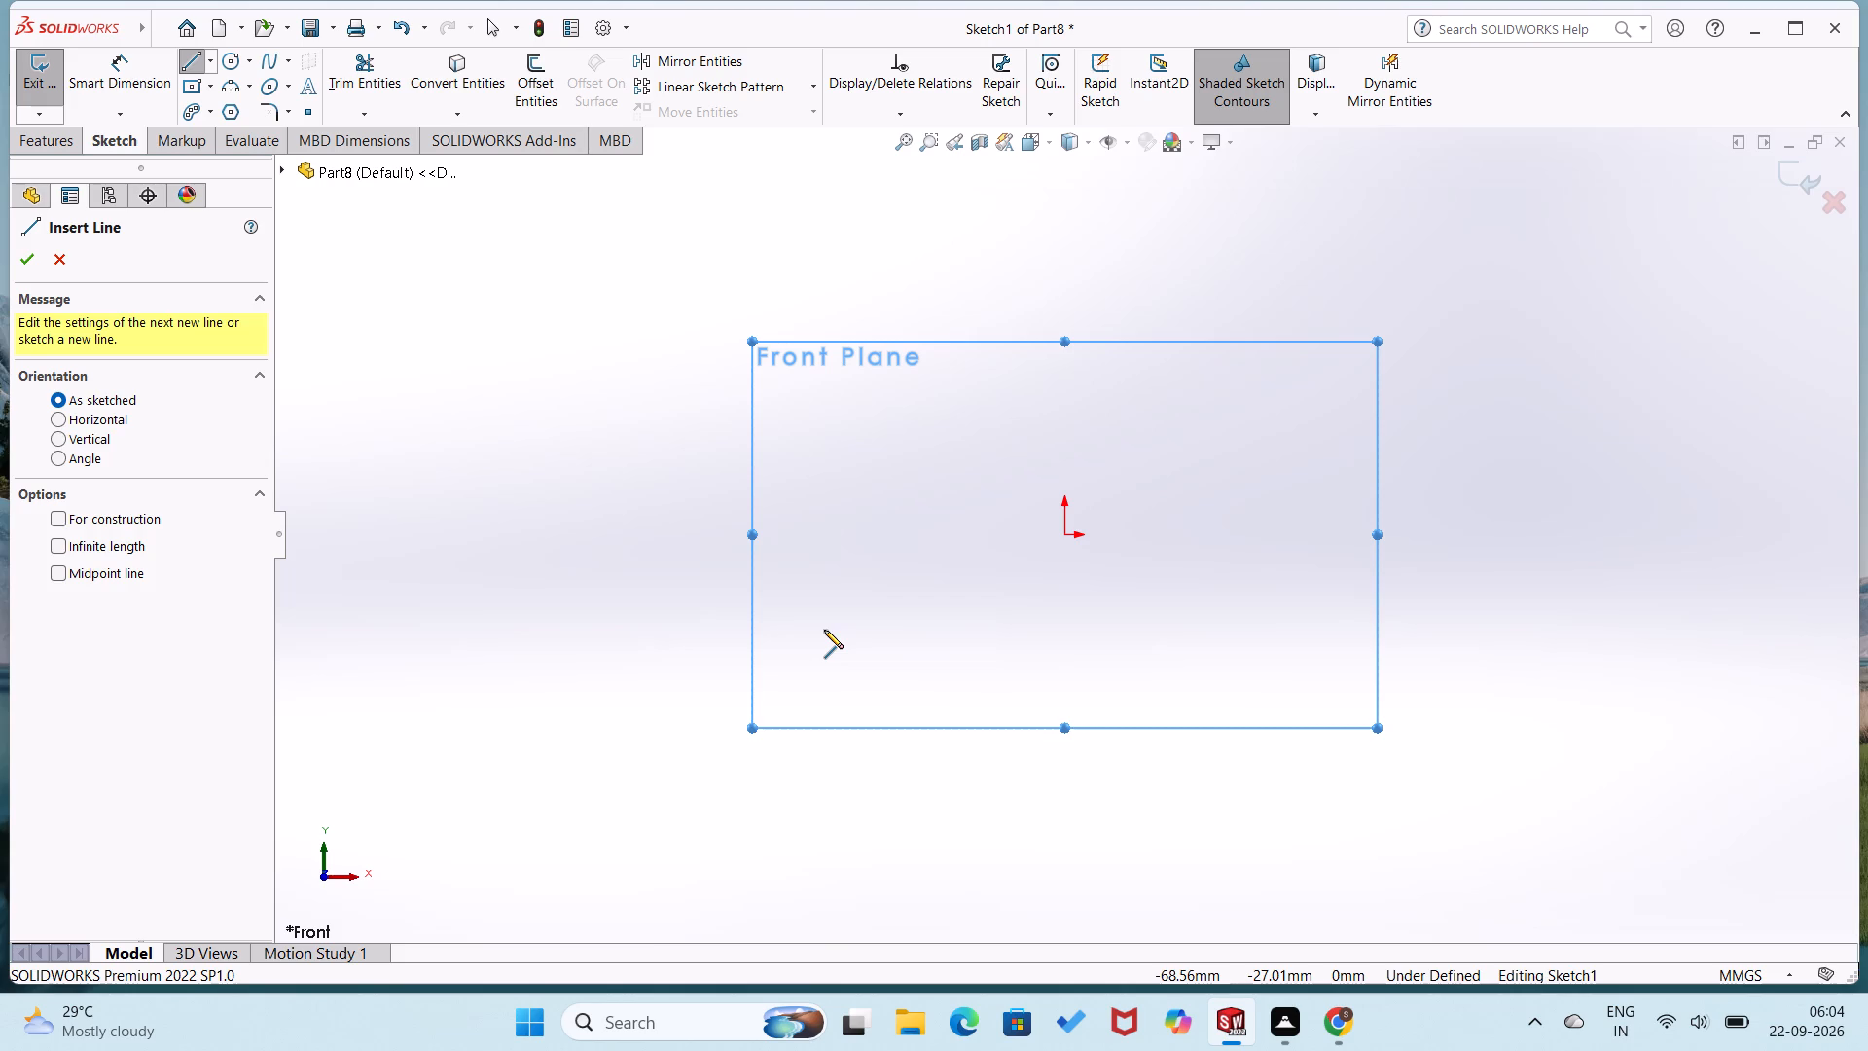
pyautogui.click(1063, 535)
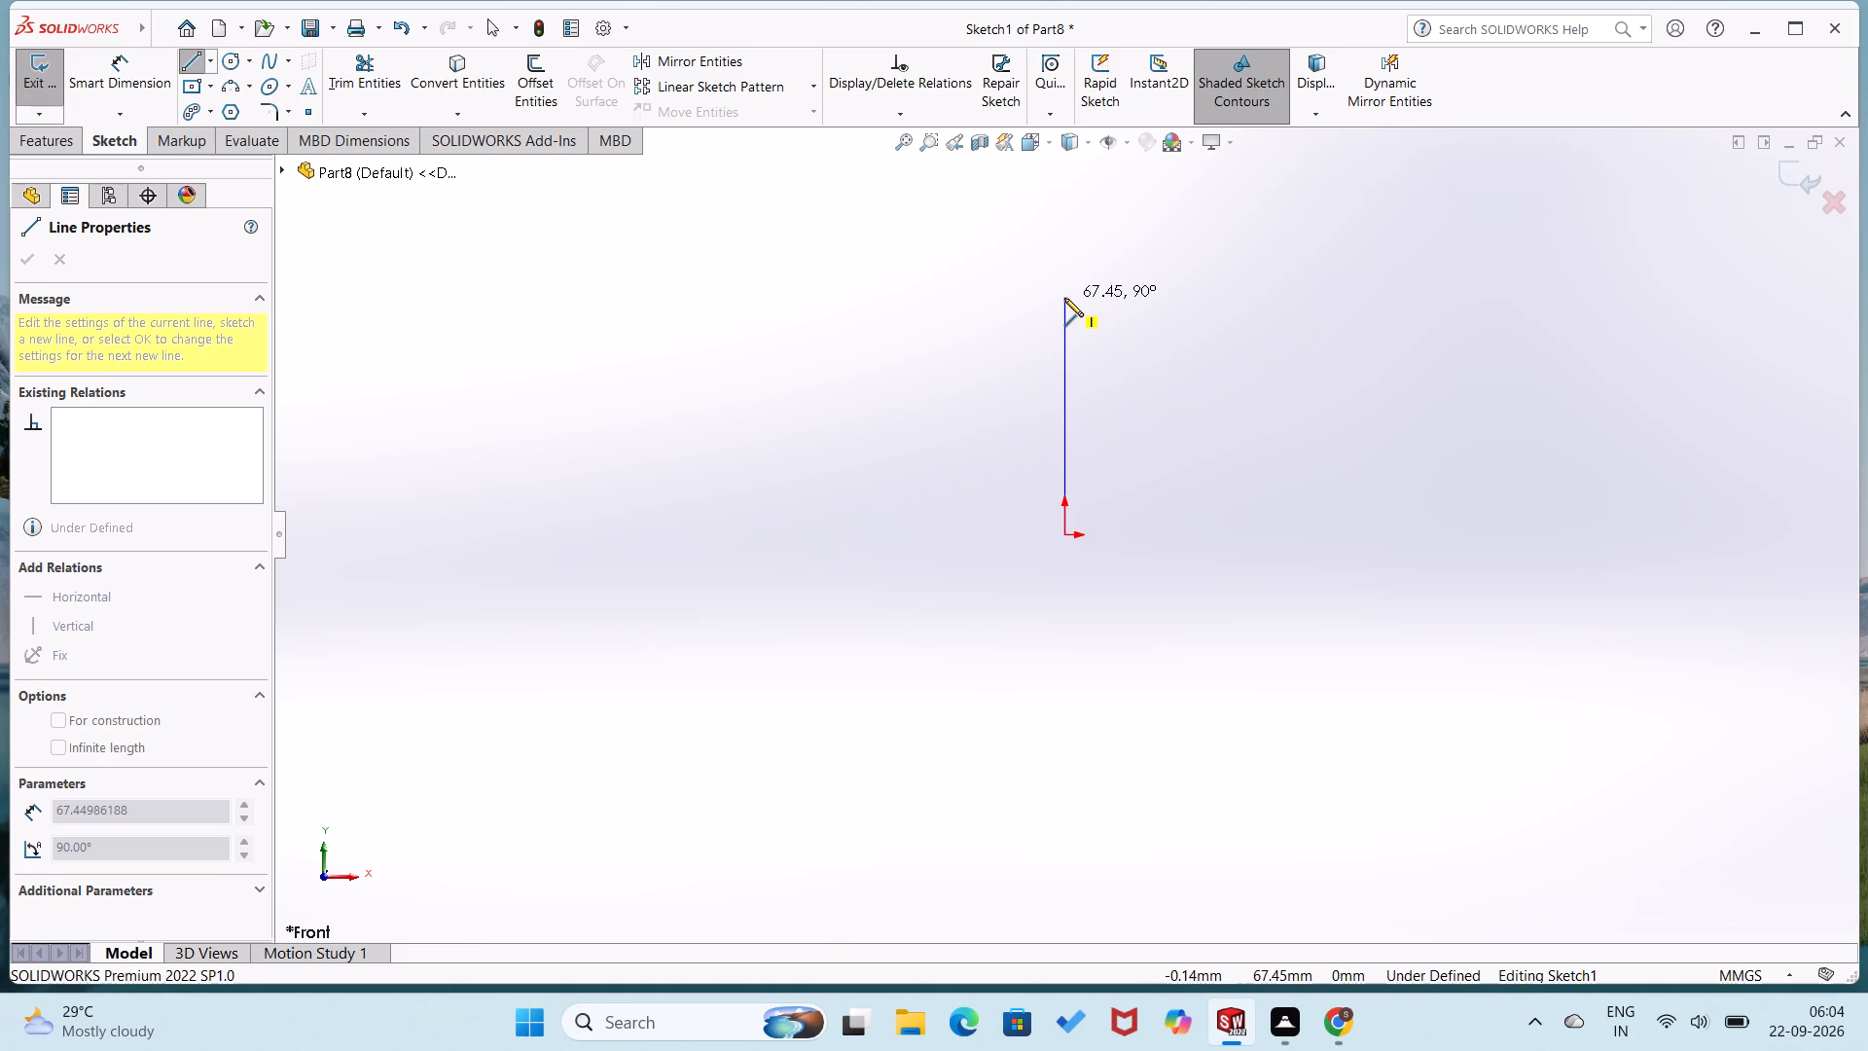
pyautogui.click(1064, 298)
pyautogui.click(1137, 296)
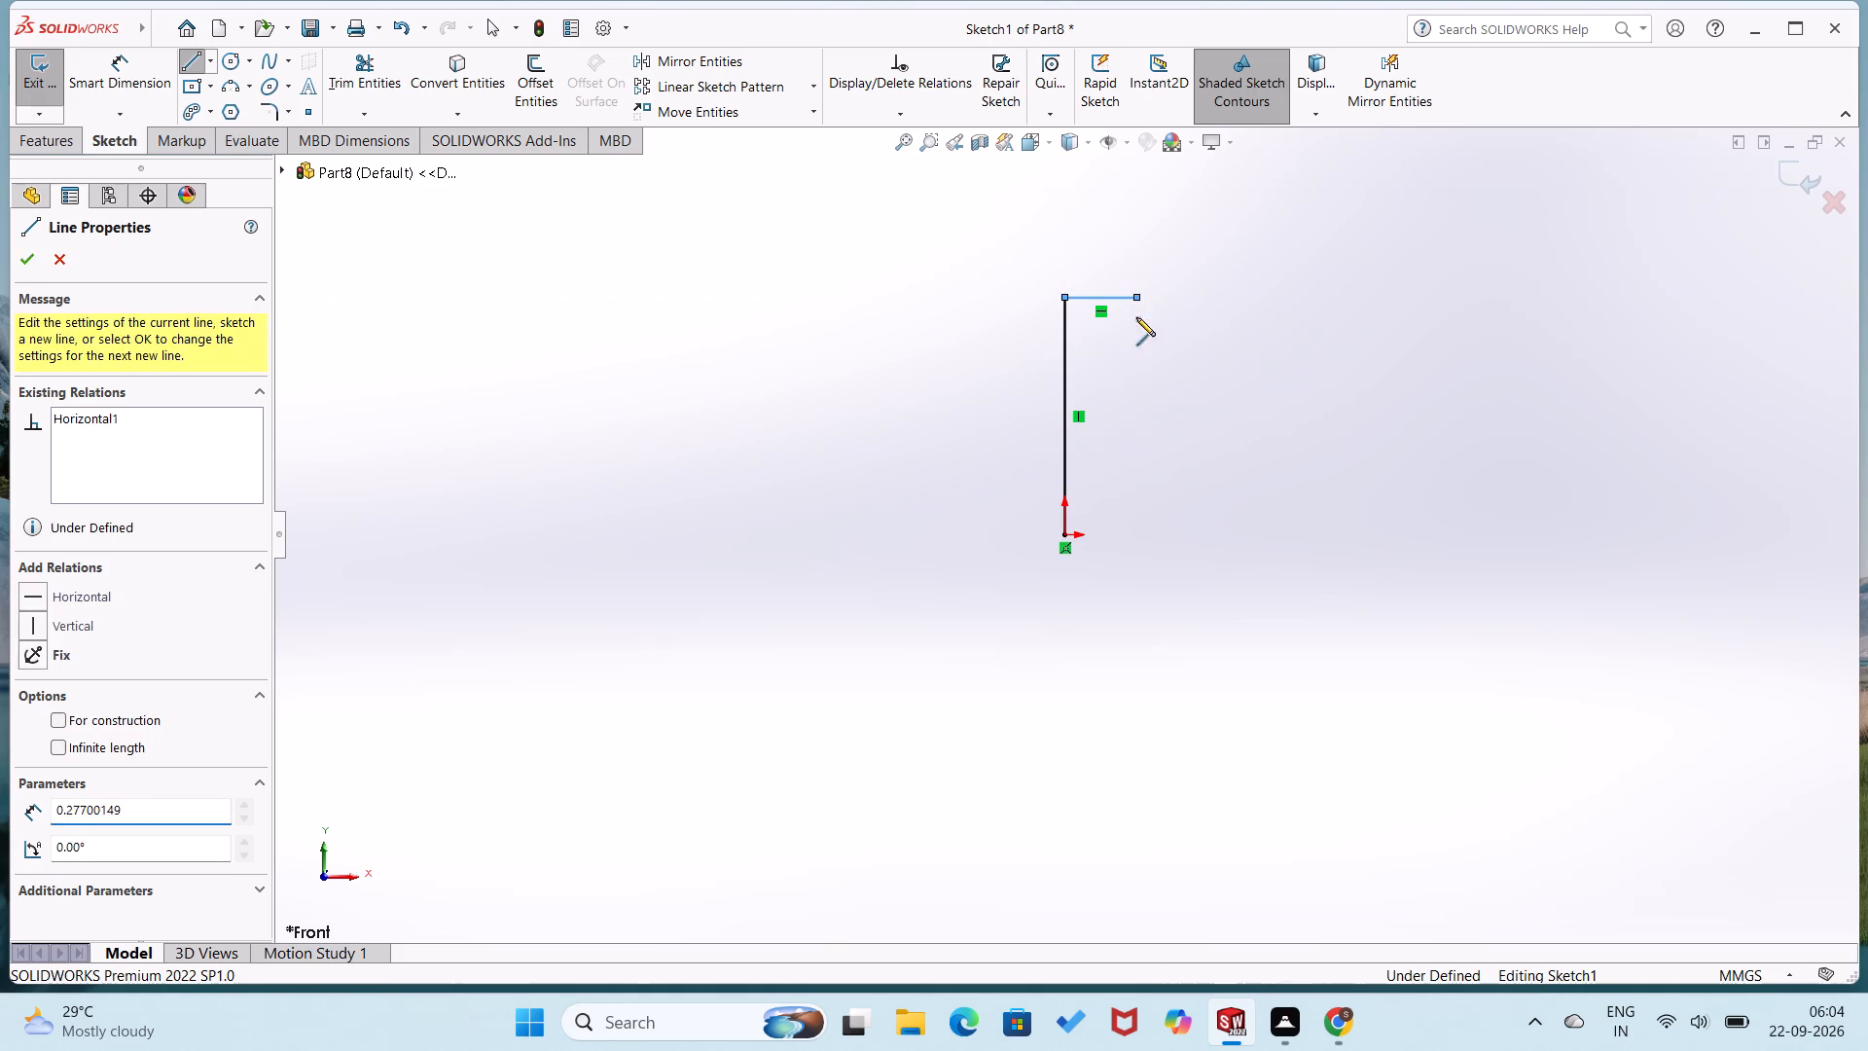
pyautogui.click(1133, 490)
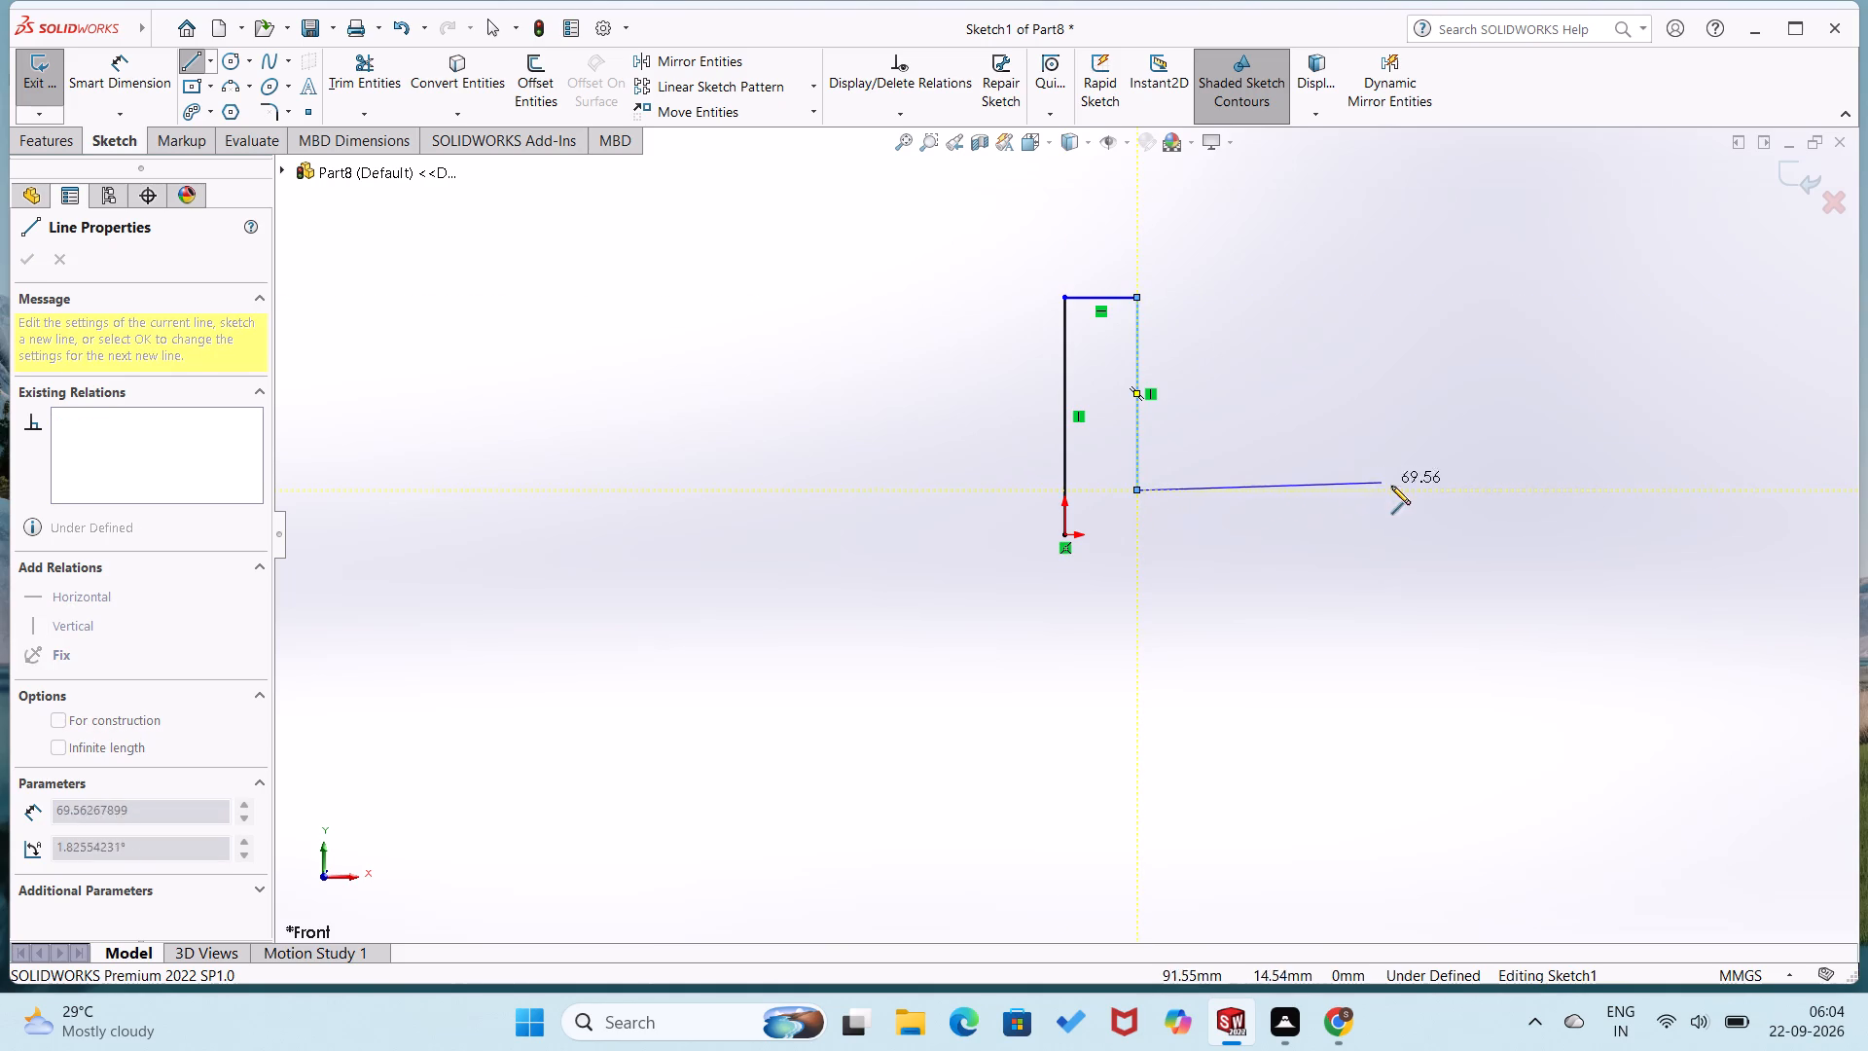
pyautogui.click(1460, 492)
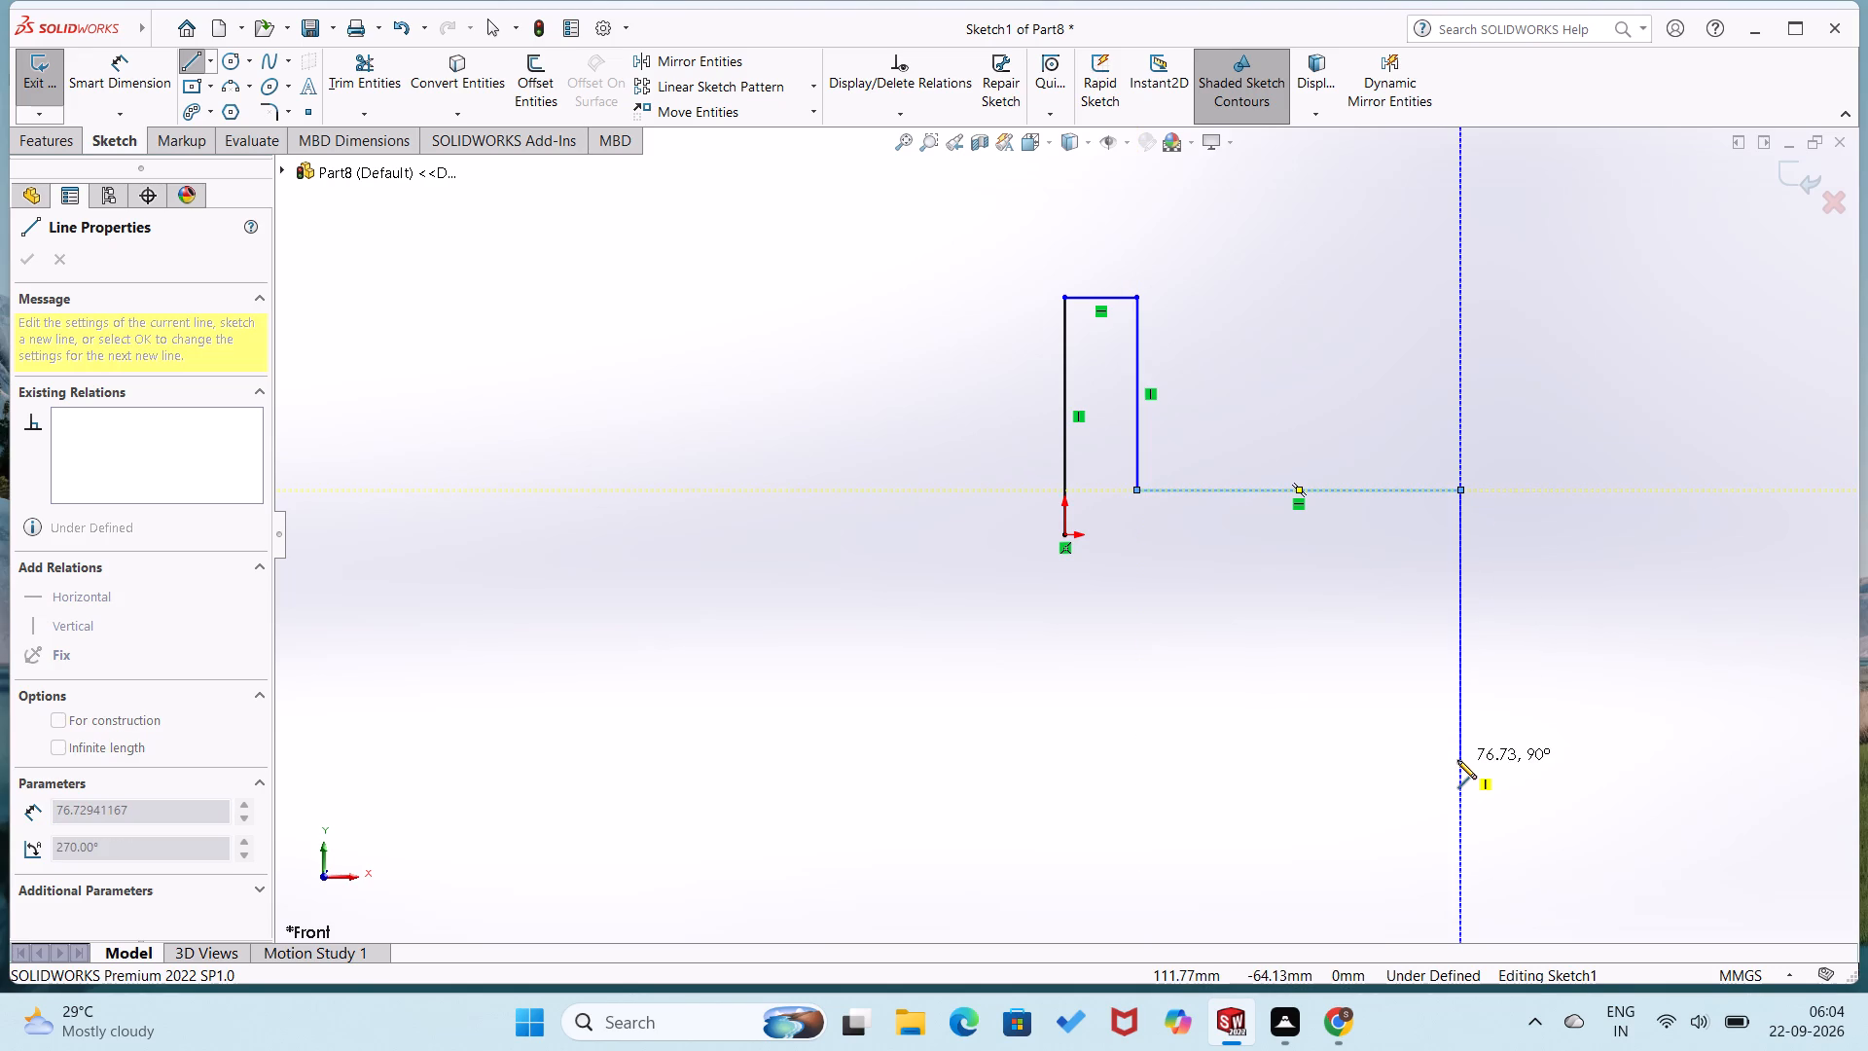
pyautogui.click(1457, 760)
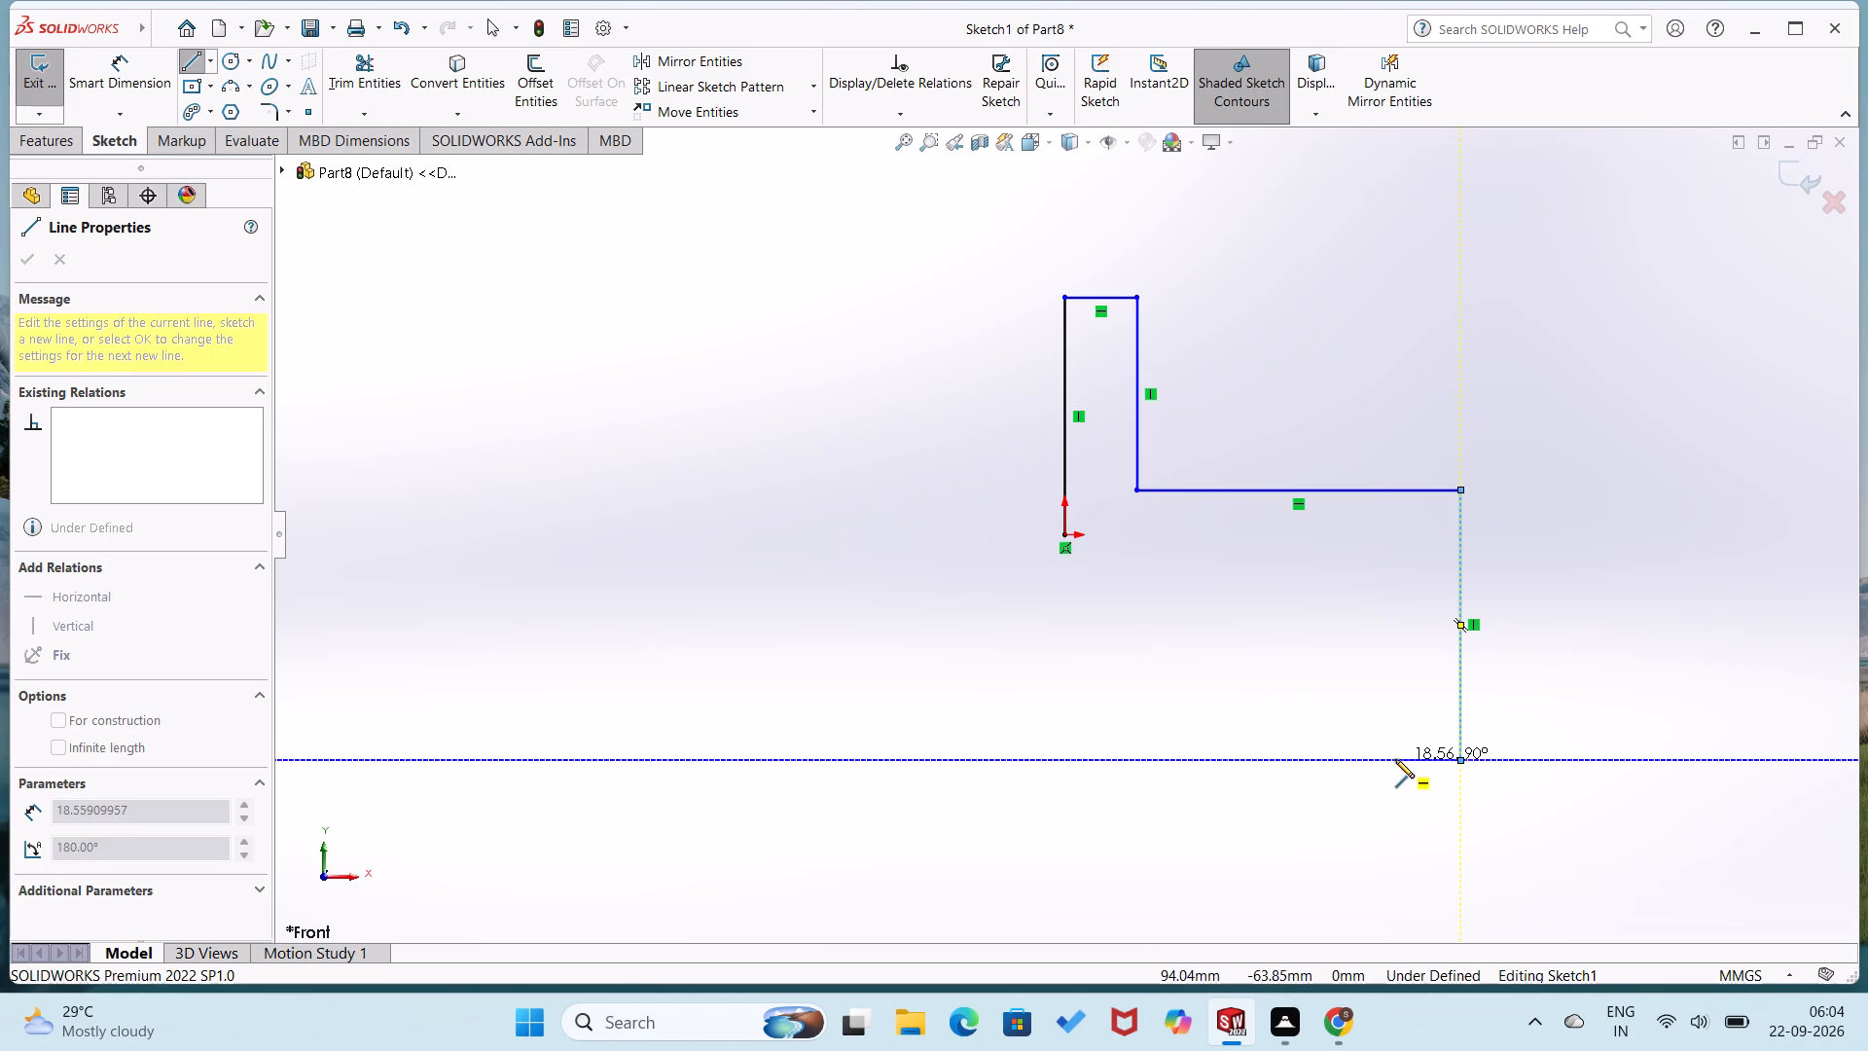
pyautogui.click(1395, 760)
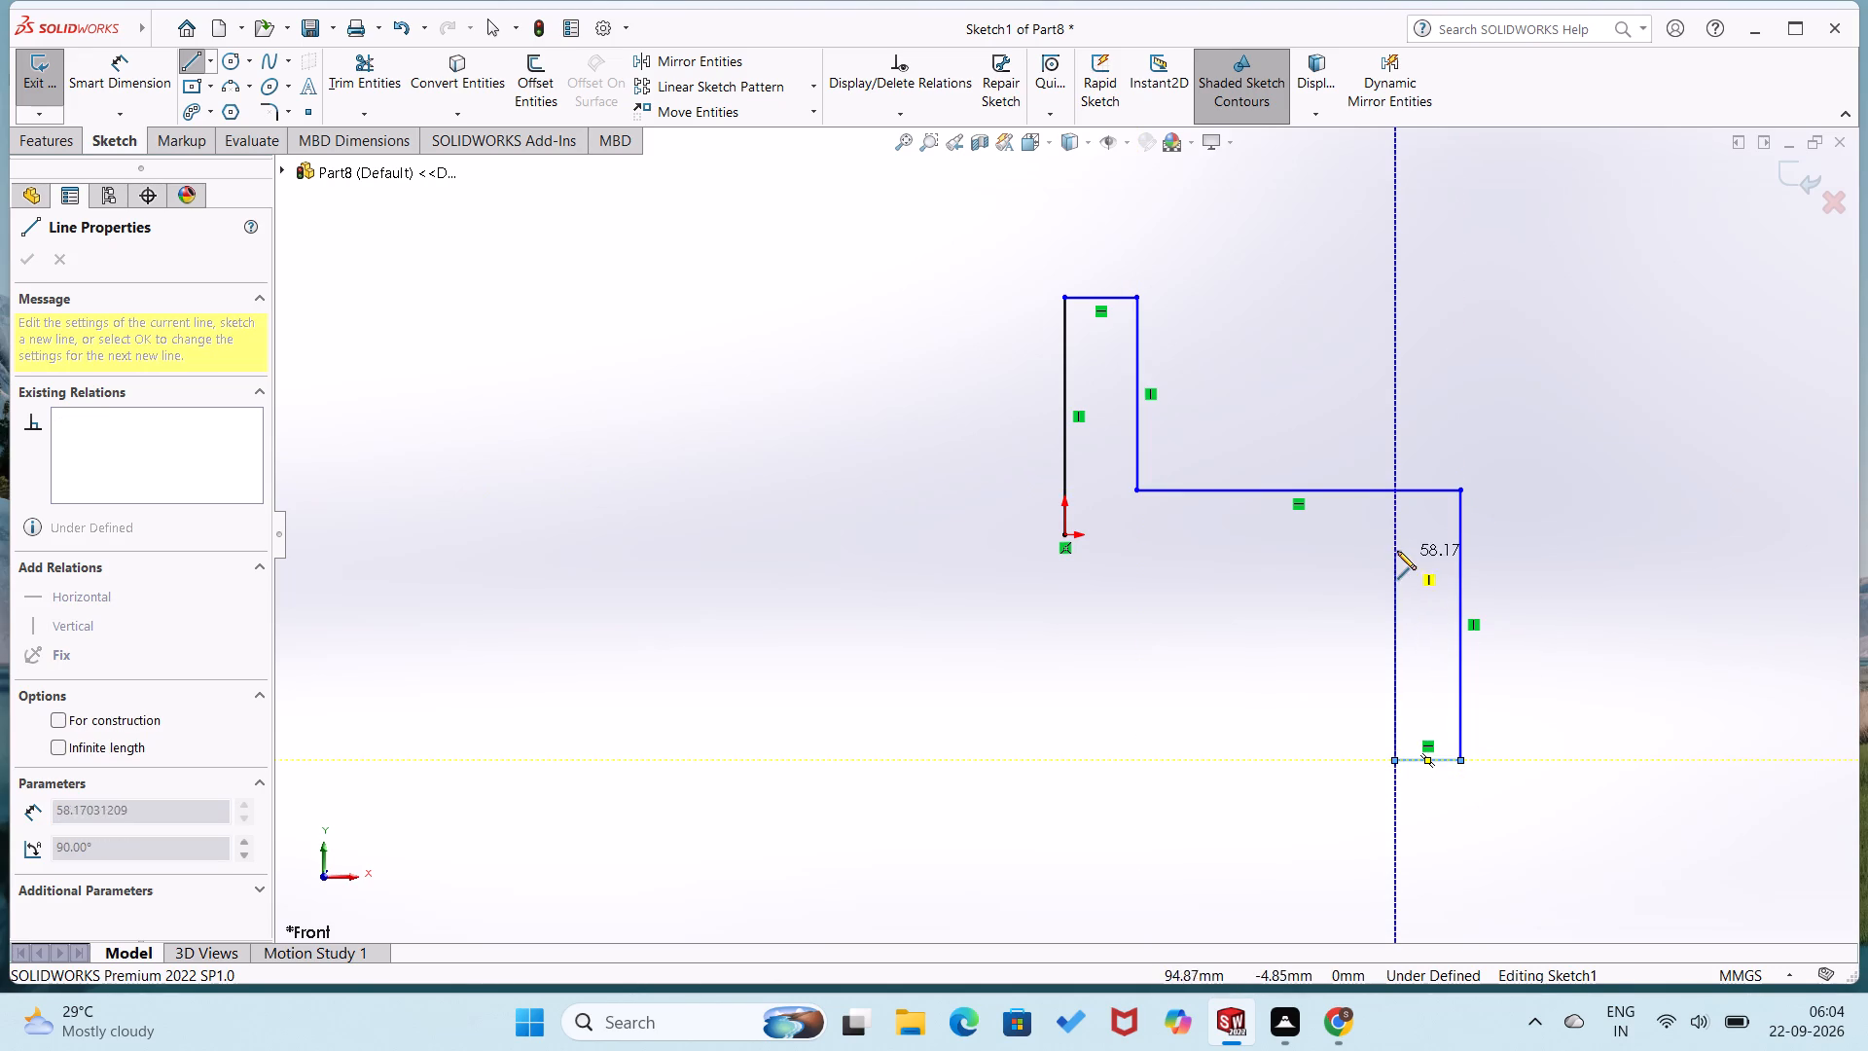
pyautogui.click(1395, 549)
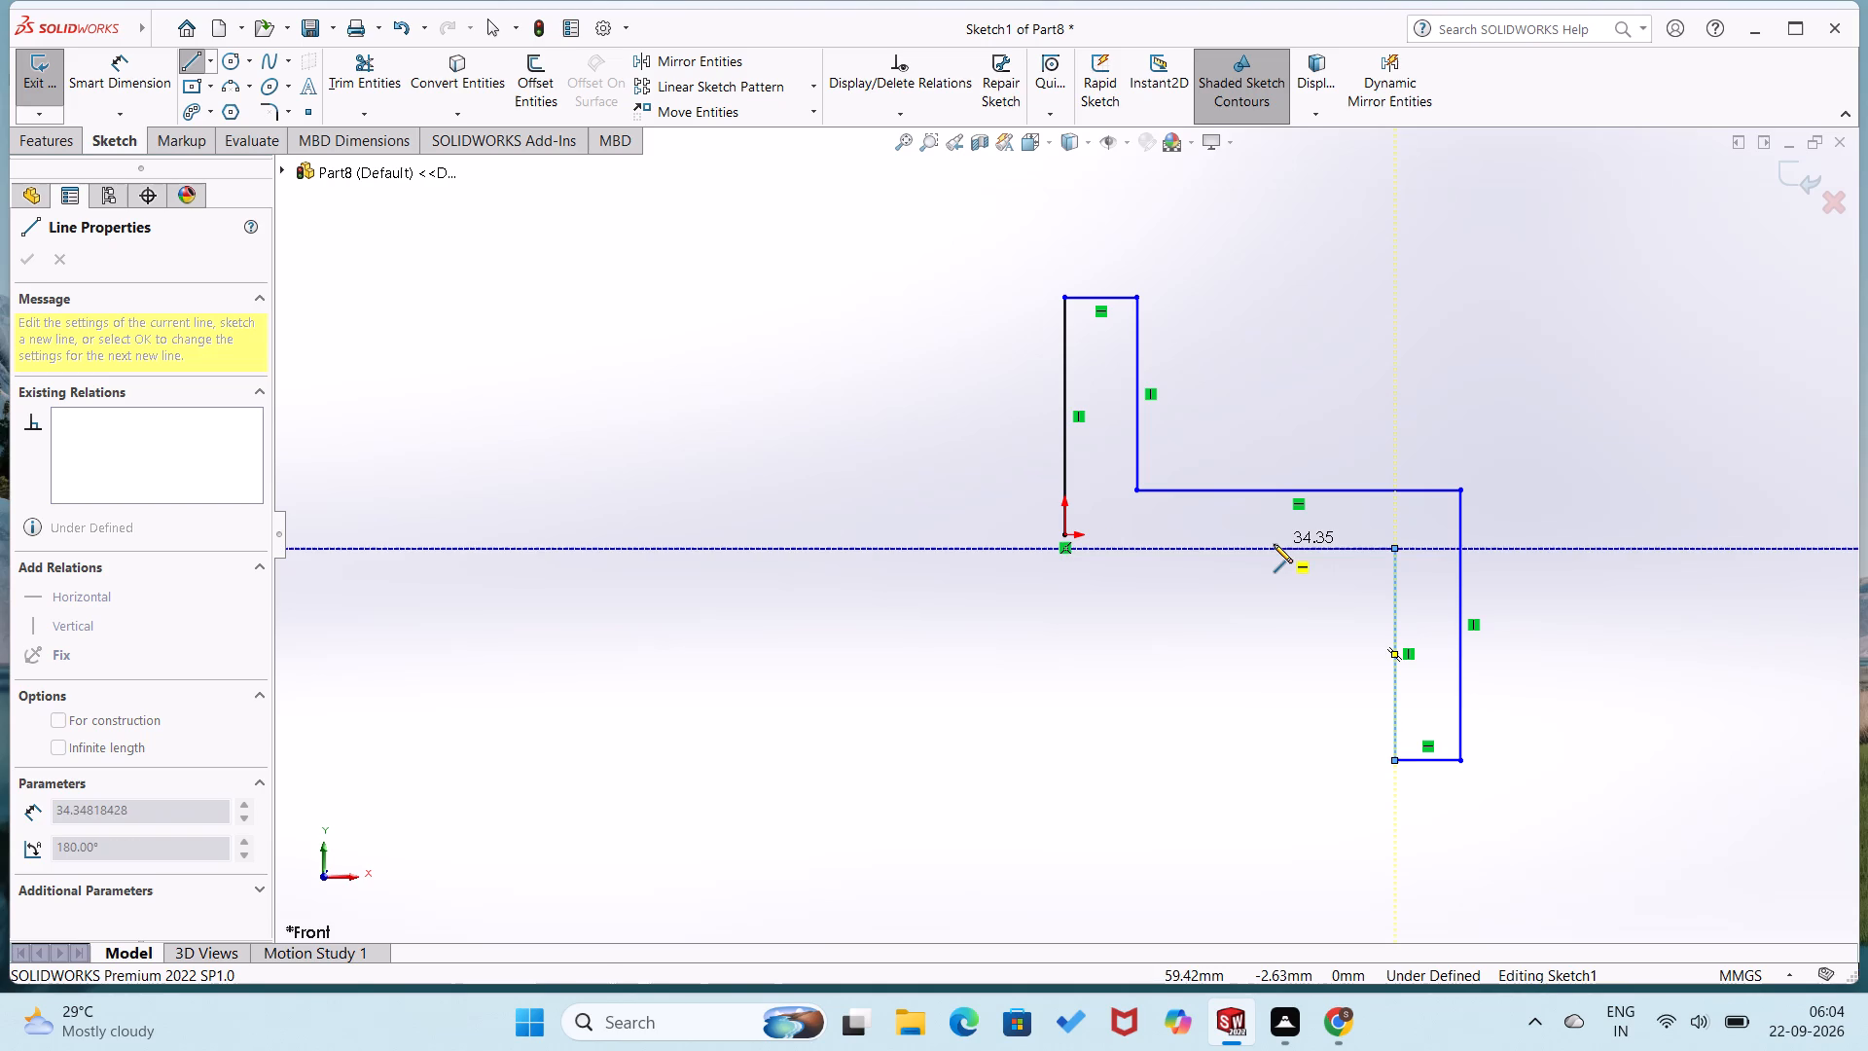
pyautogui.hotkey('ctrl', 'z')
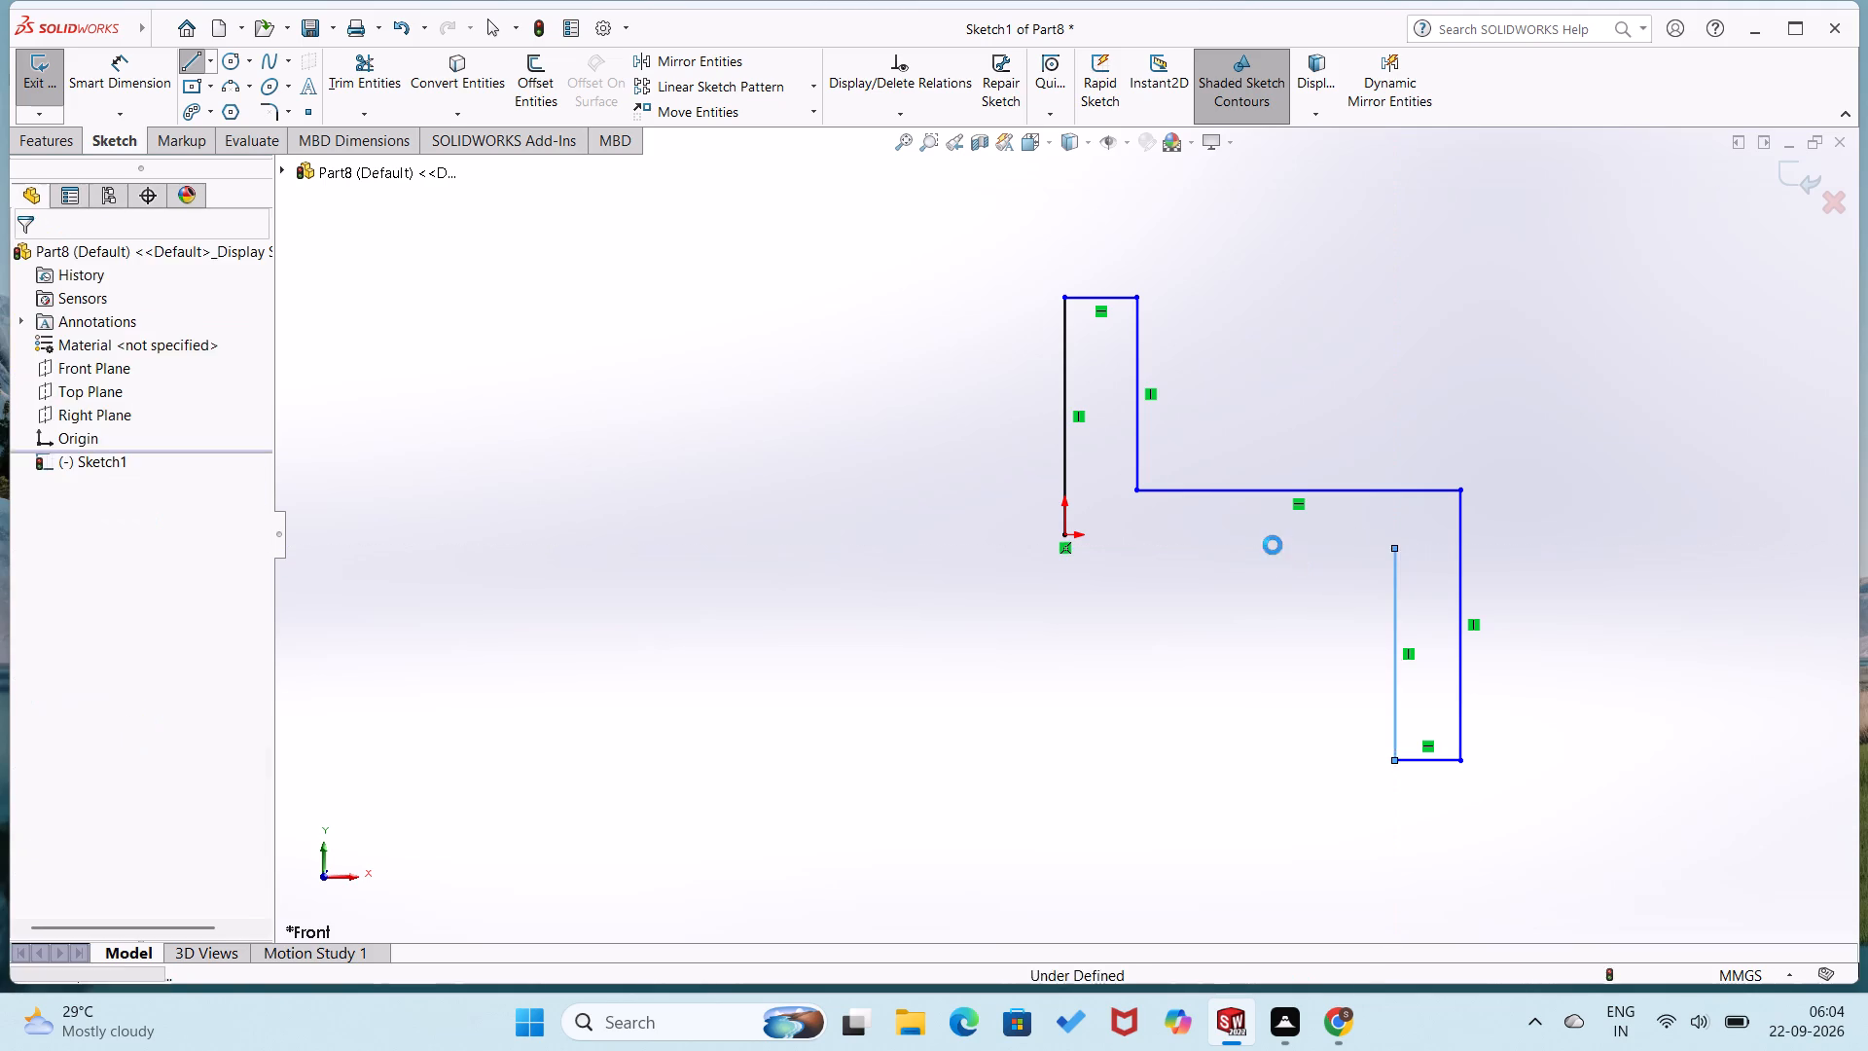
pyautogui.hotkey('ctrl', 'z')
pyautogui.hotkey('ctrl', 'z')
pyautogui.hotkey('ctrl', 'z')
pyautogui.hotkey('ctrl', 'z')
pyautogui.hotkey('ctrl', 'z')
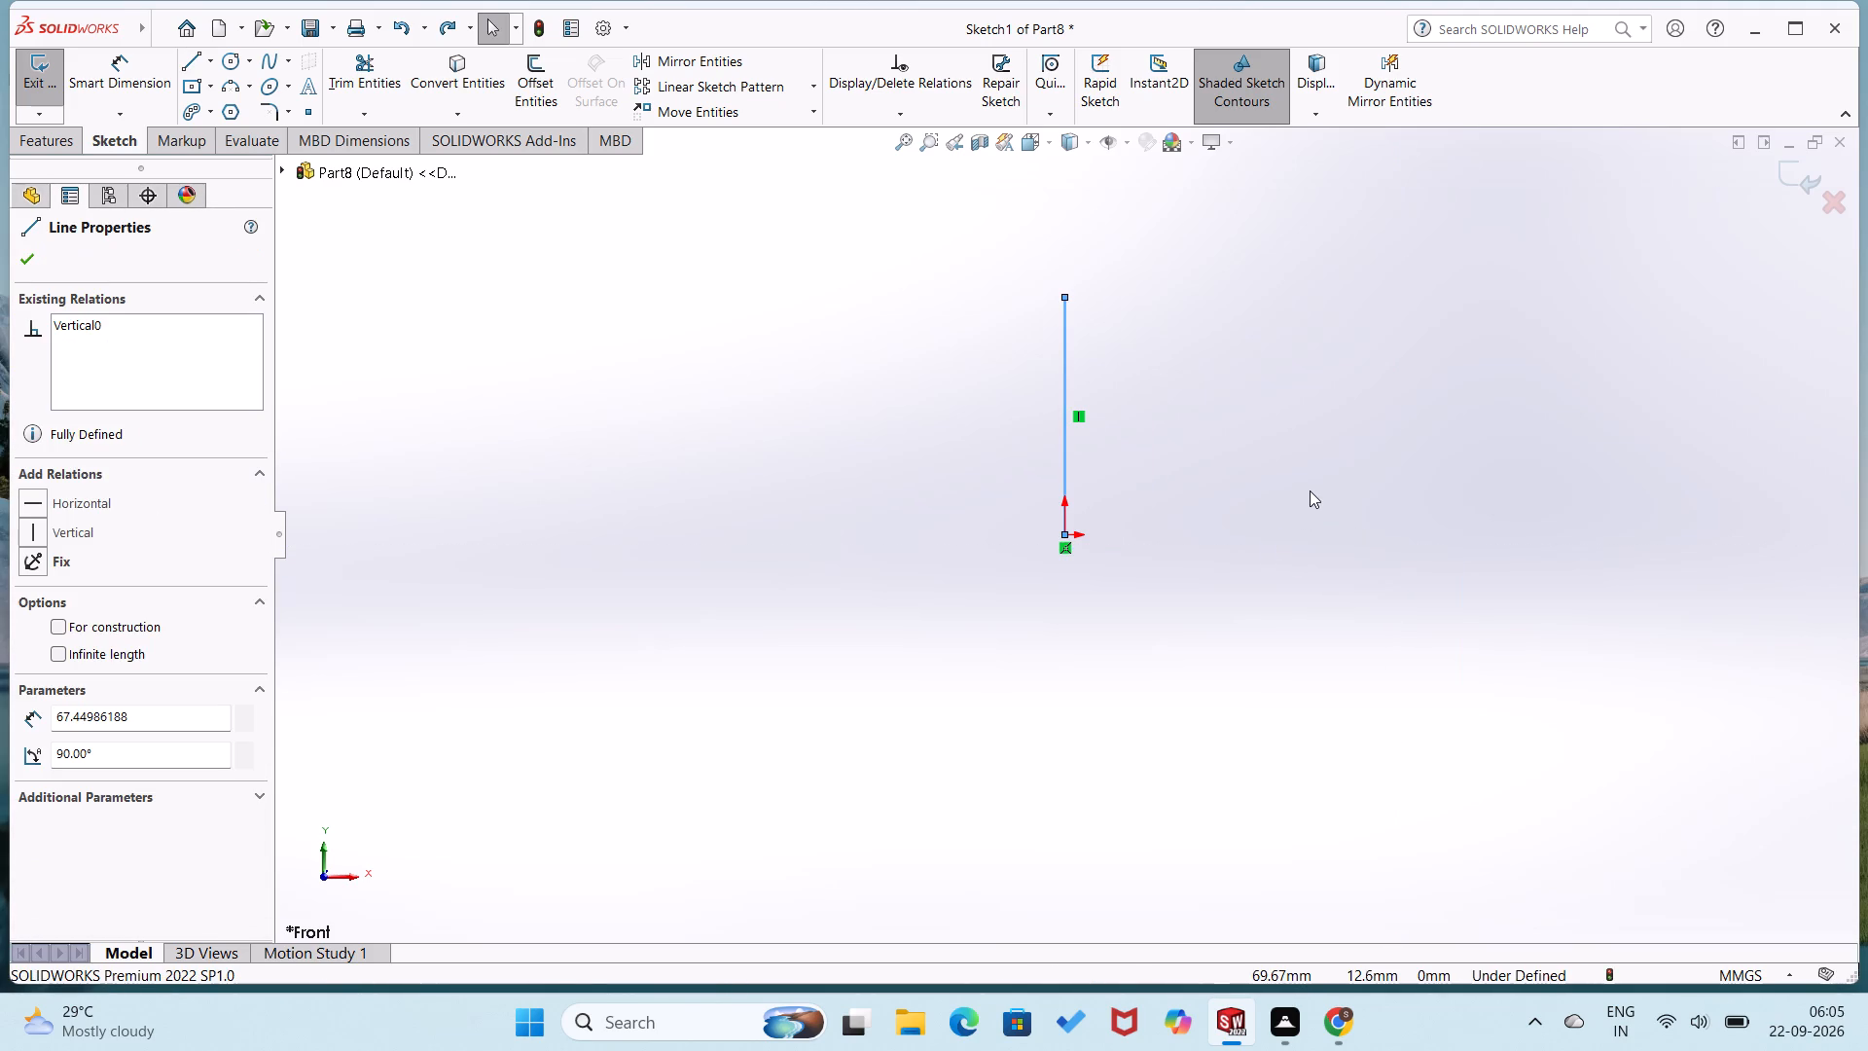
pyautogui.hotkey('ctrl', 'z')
# Sketch a closed stepped line profile from the origin: upright about 76 mm high and 23 mm wide, horizontal arm, downward leg about 77 mm long, notch under the arm.
pyautogui.moveTo(1302, 493); pyautogui.dragTo(1060, 573, button='right')
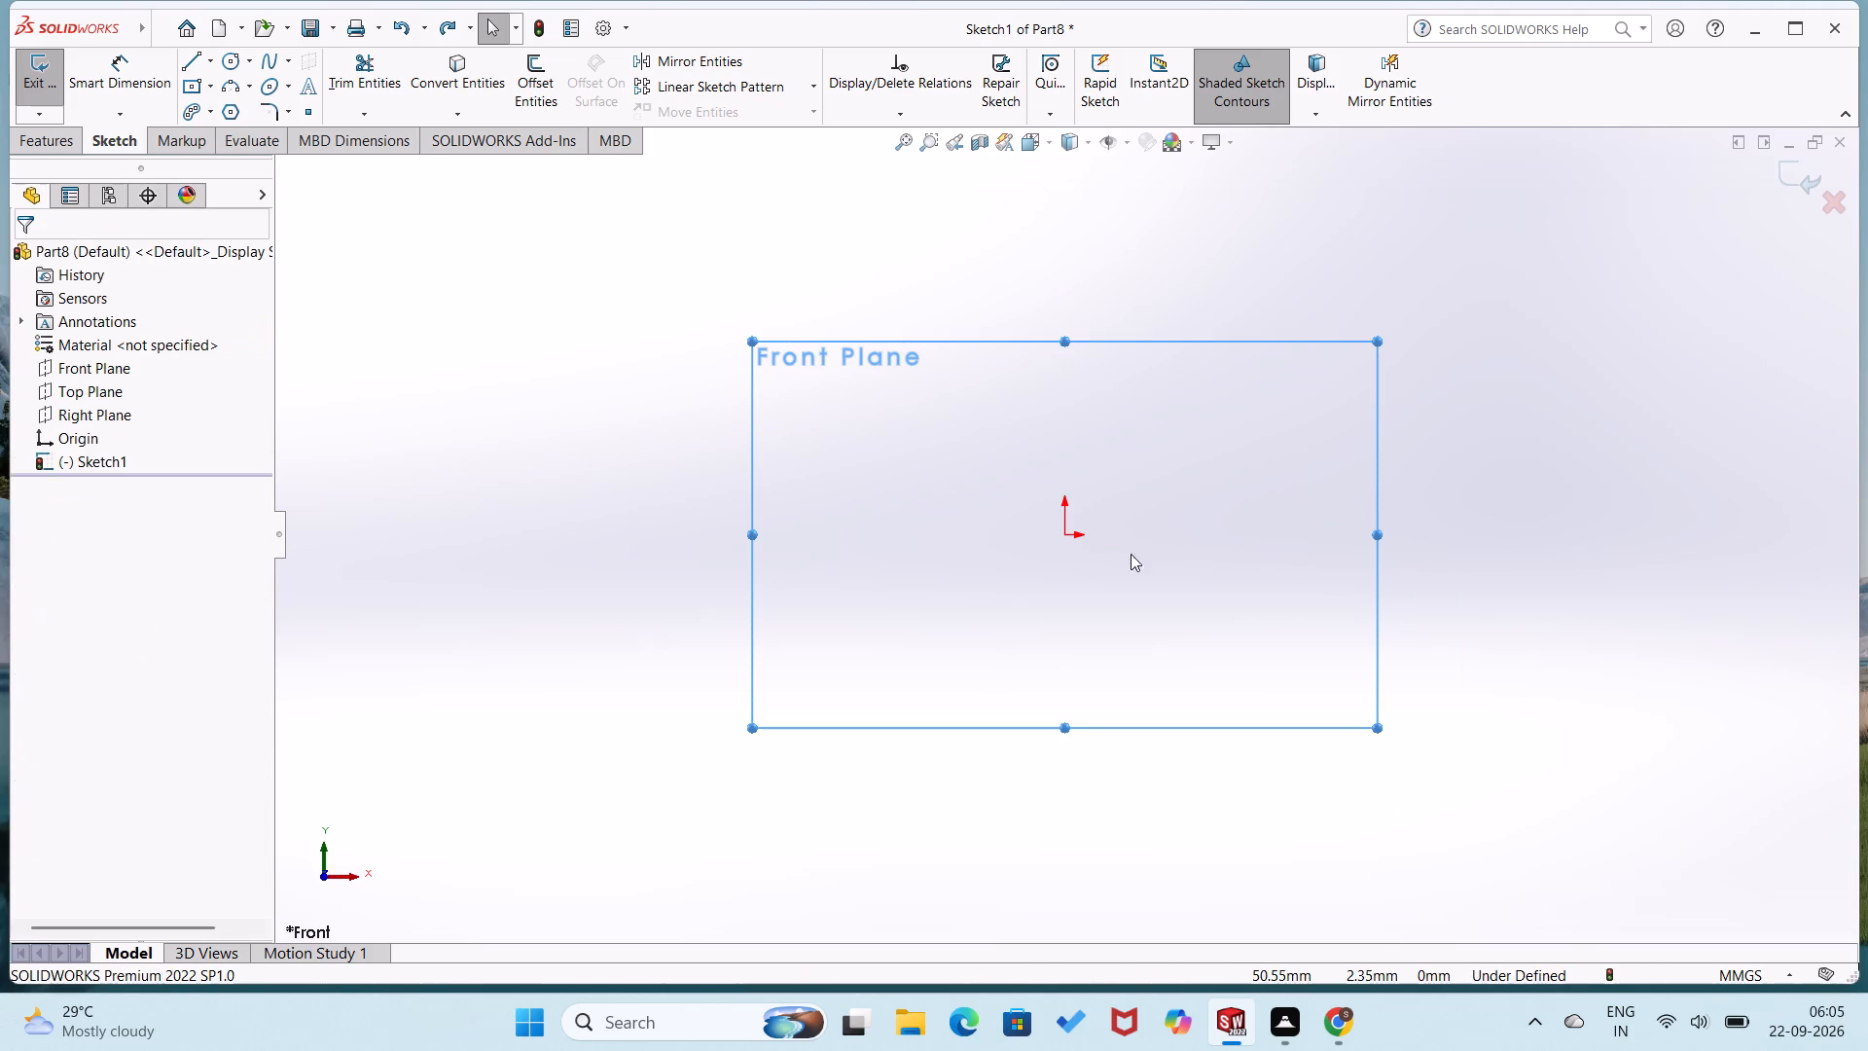
pyautogui.click(1064, 536)
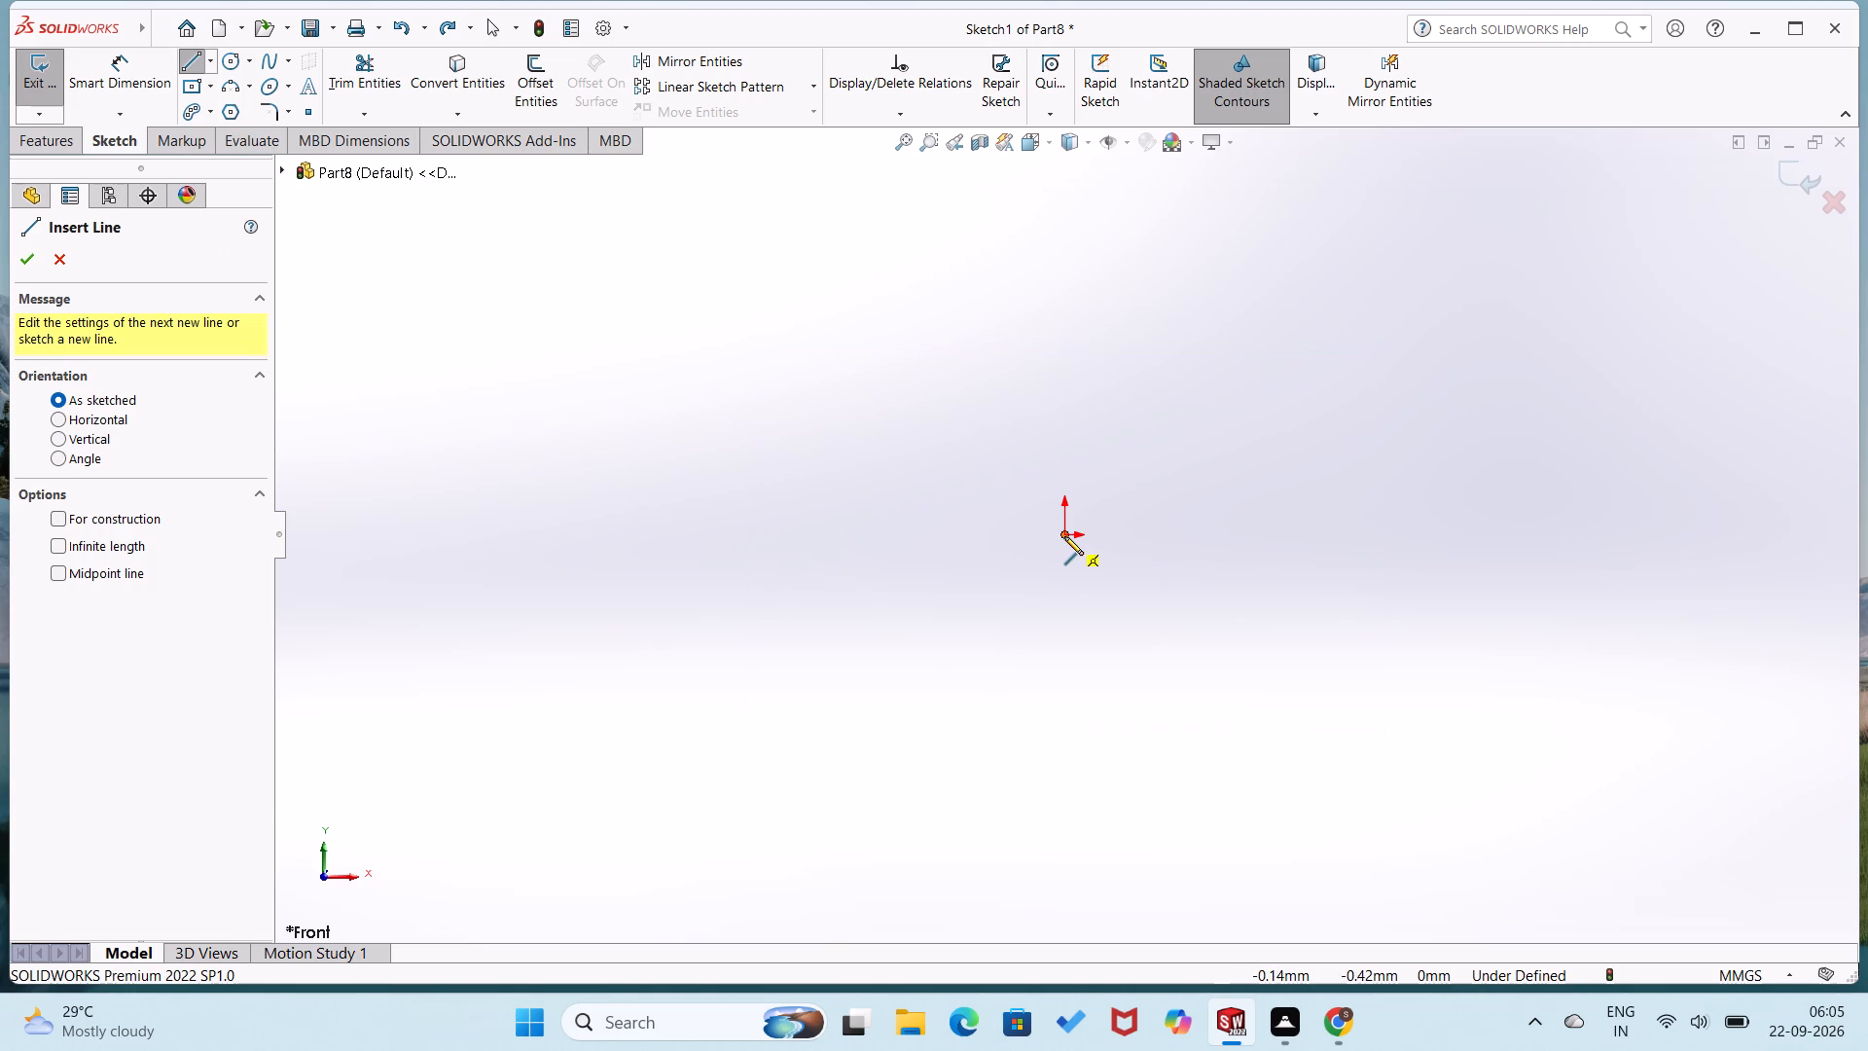
pyautogui.click(1062, 267)
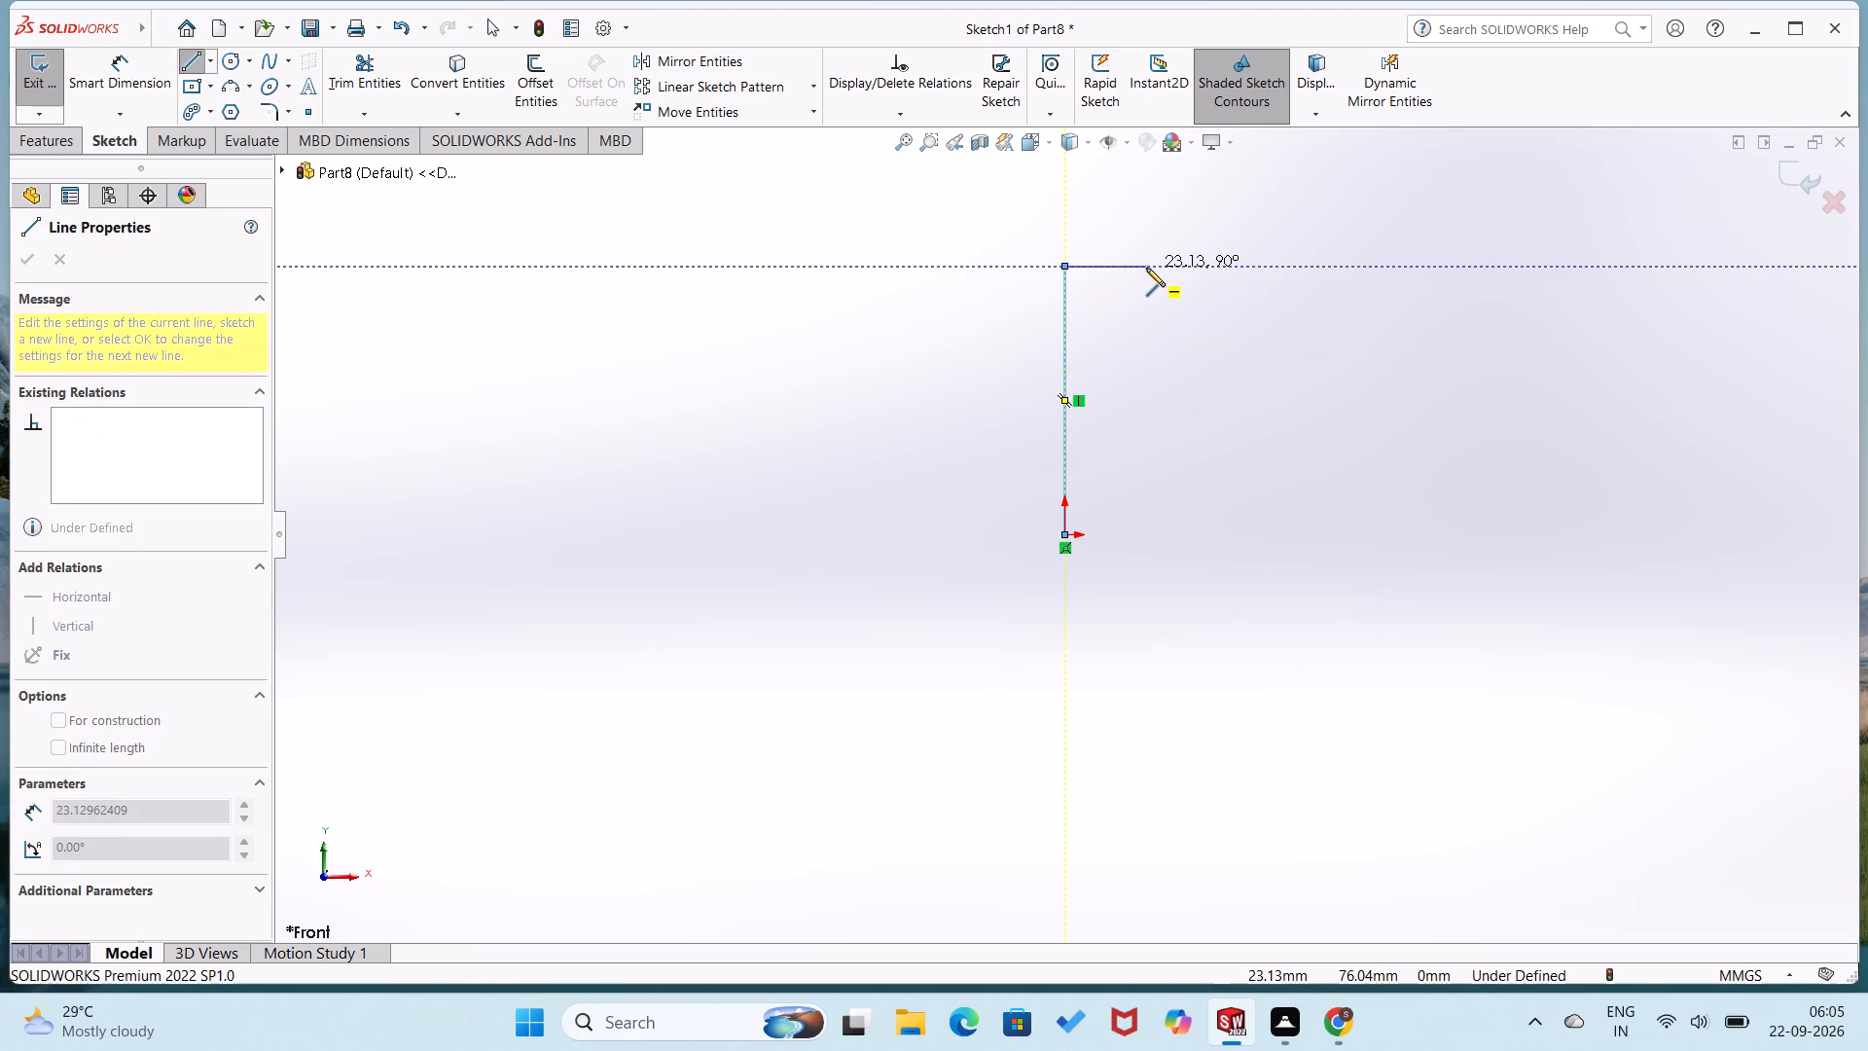
pyautogui.click(1146, 268)
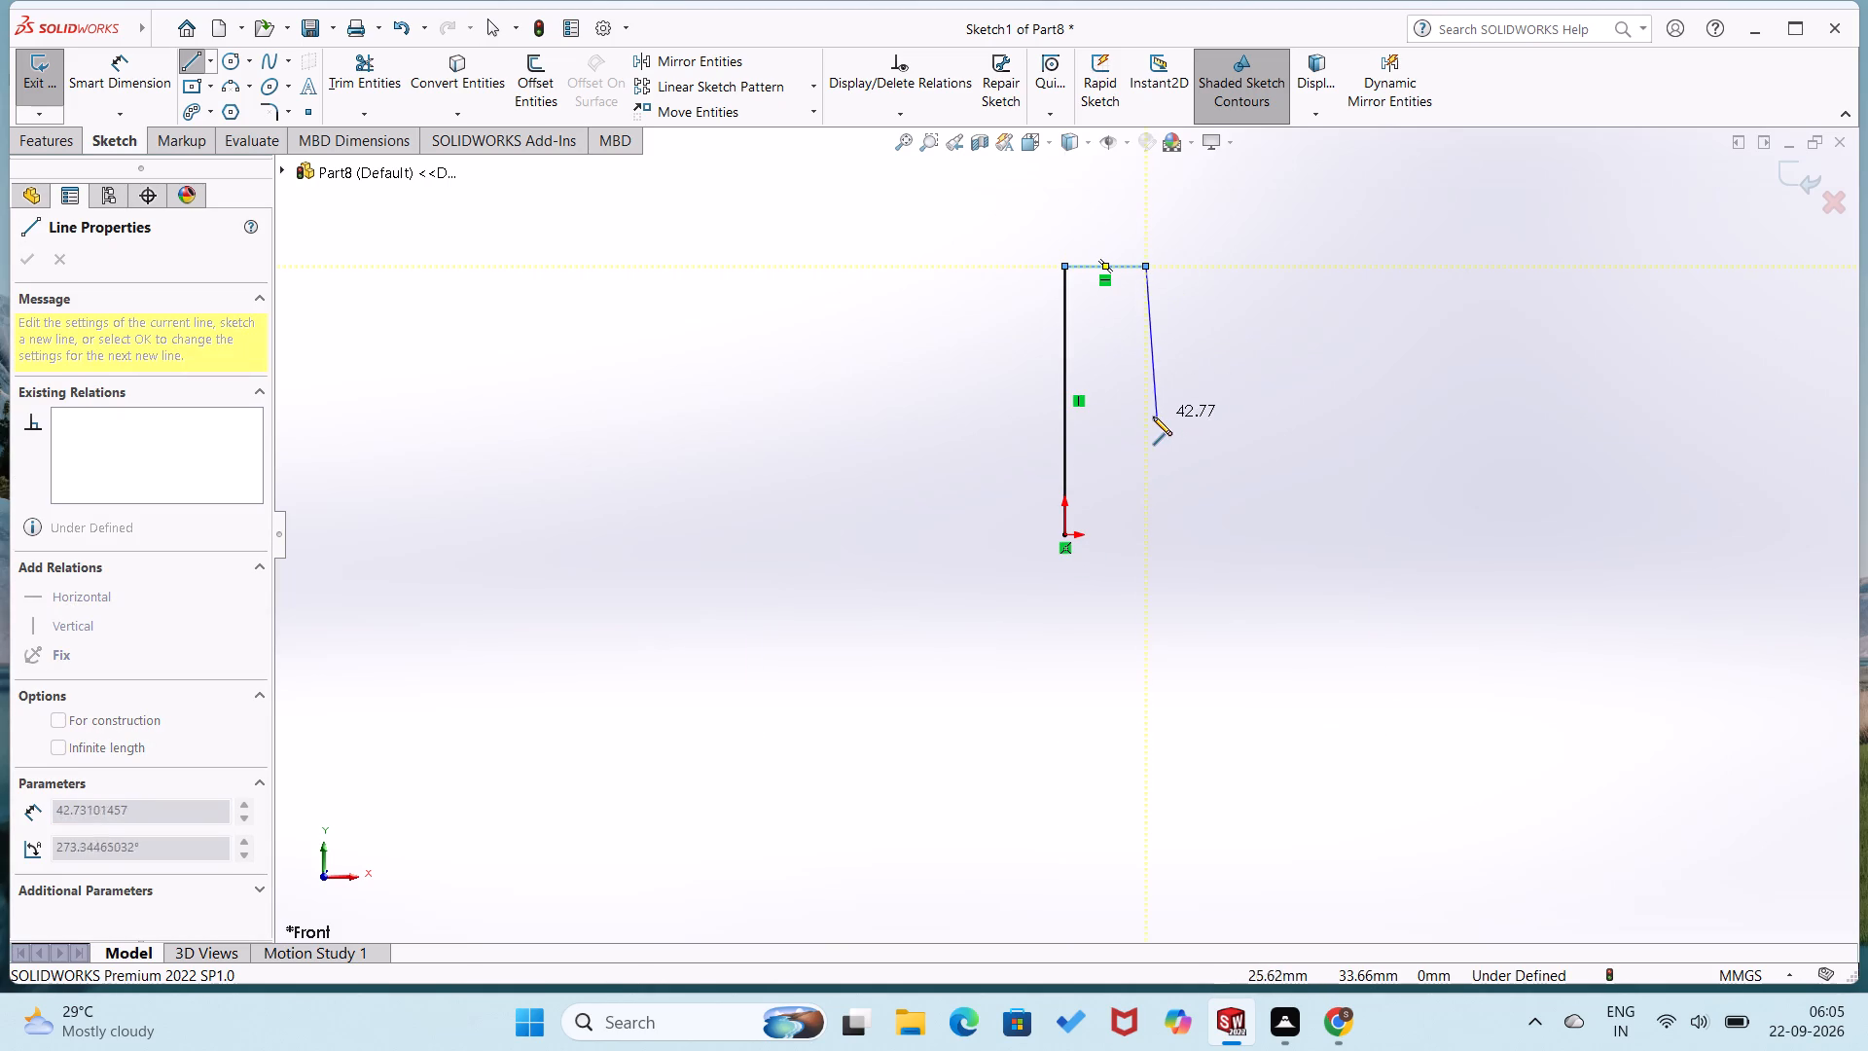
pyautogui.moveTo(1146, 417); pyautogui.dragTo(1157, 422)
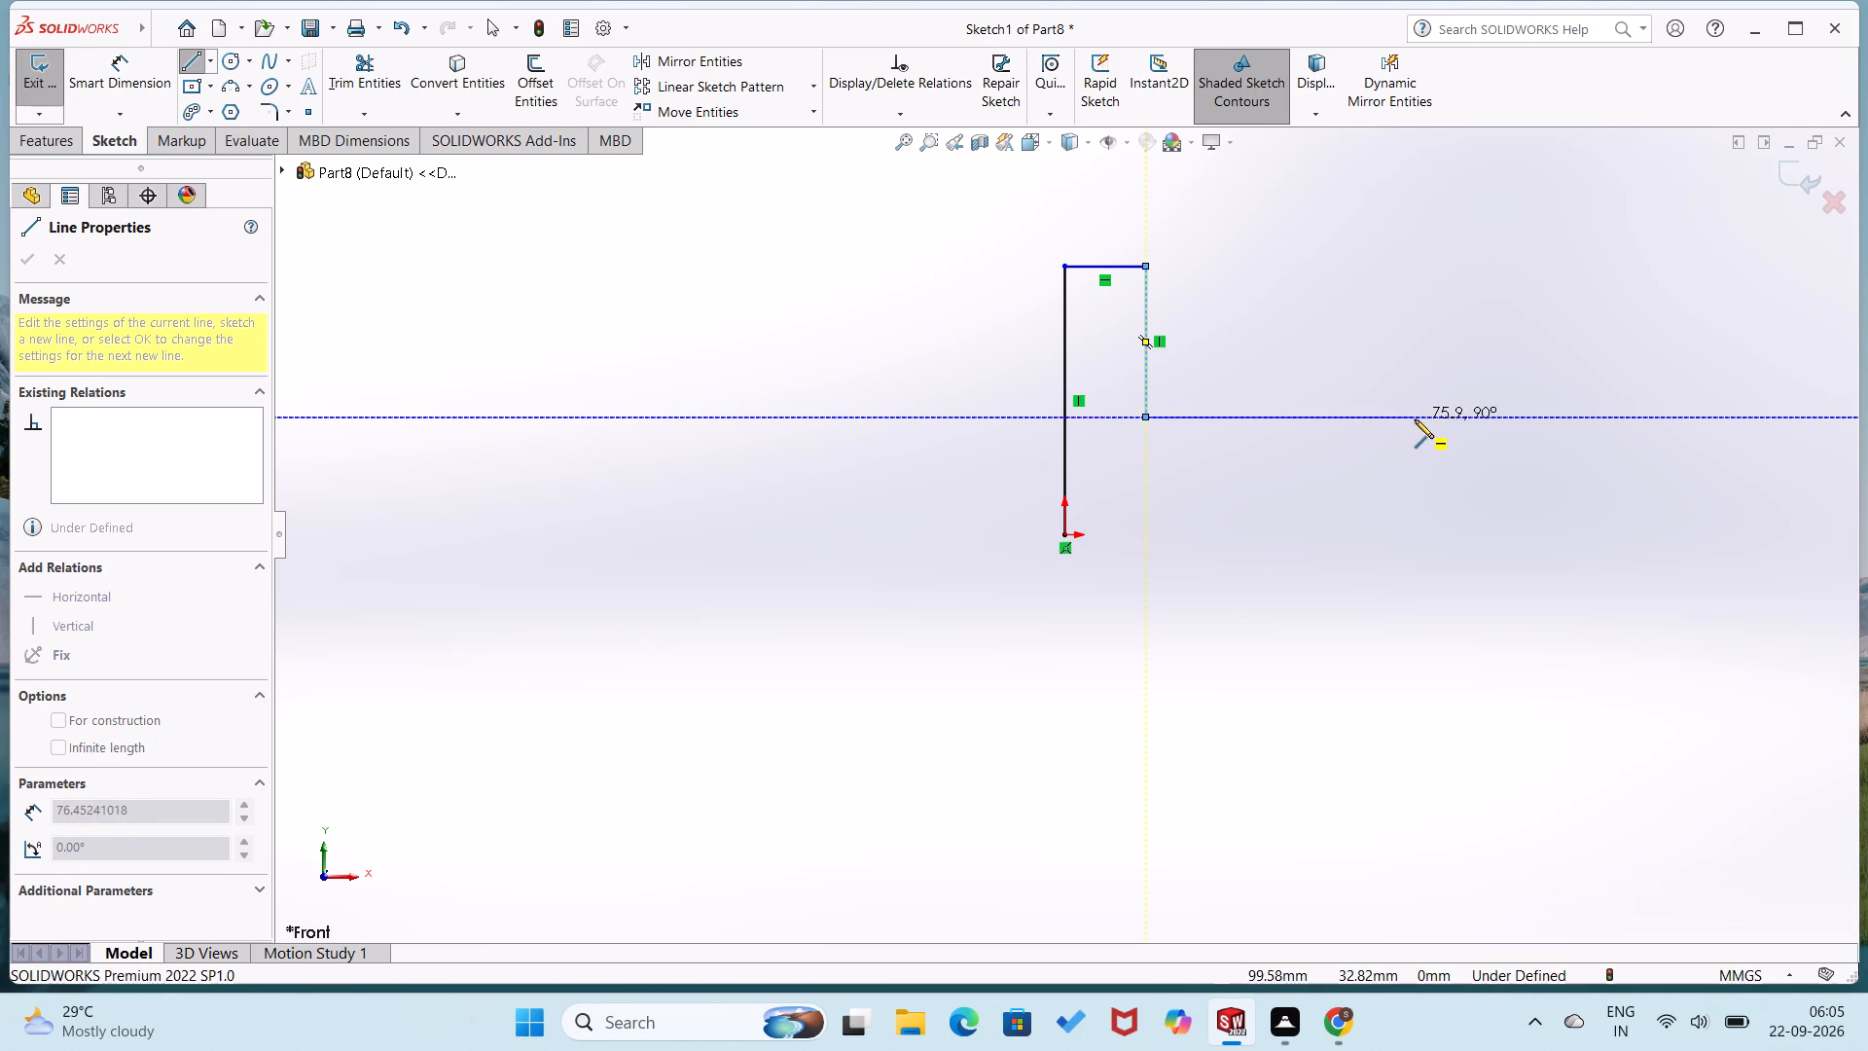
pyautogui.click(1415, 419)
pyautogui.click(1411, 689)
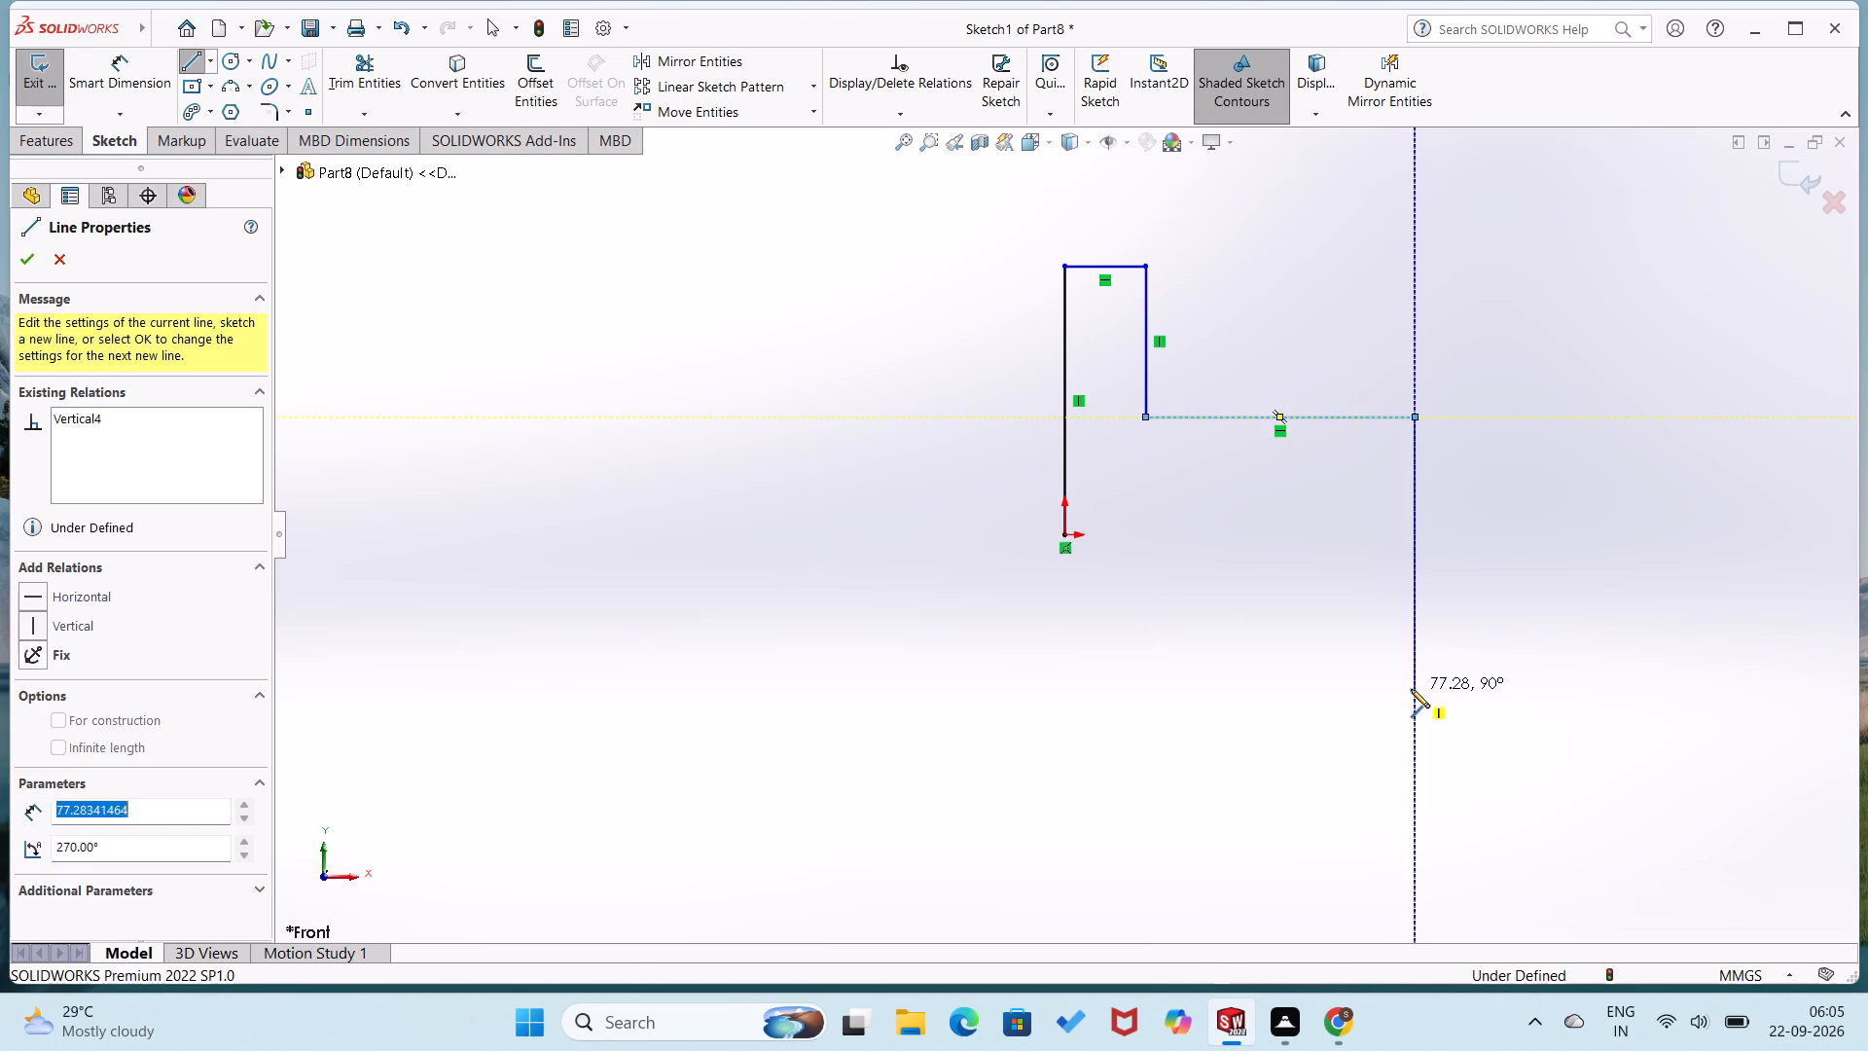
pyautogui.click(1369, 684)
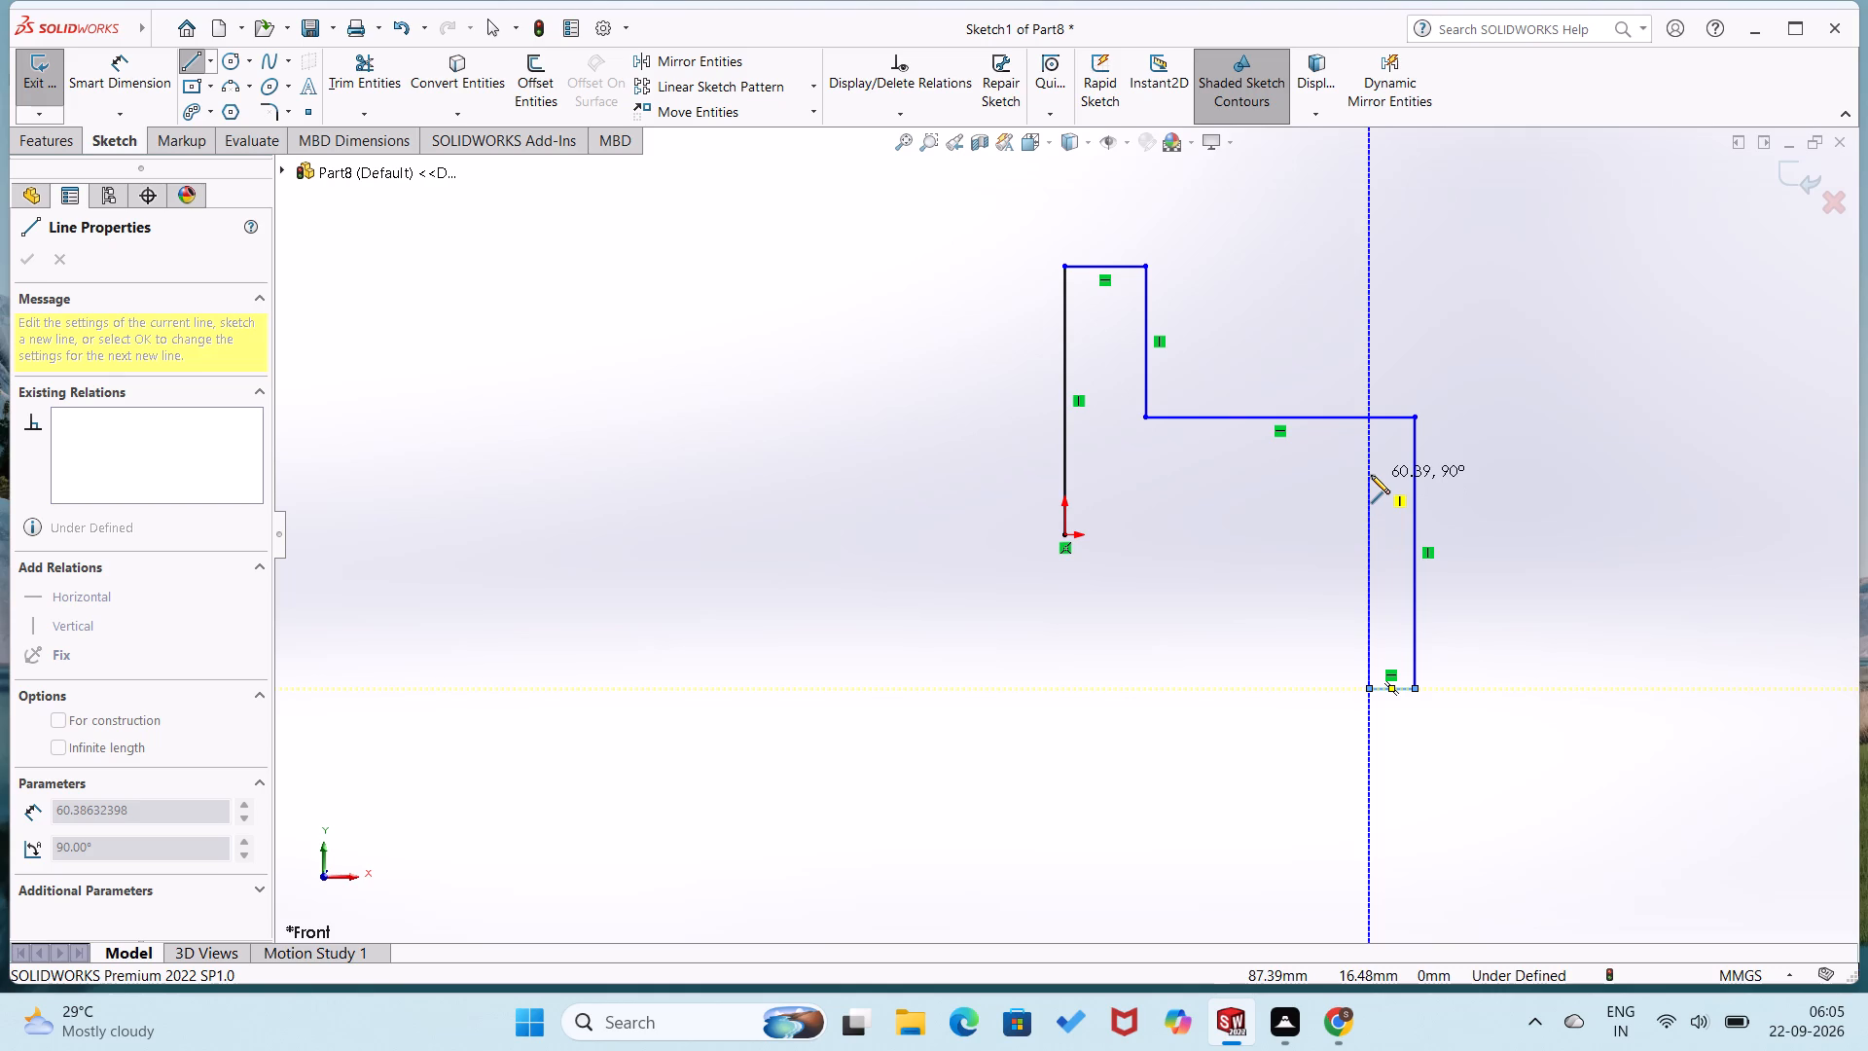
pyautogui.click(1371, 475)
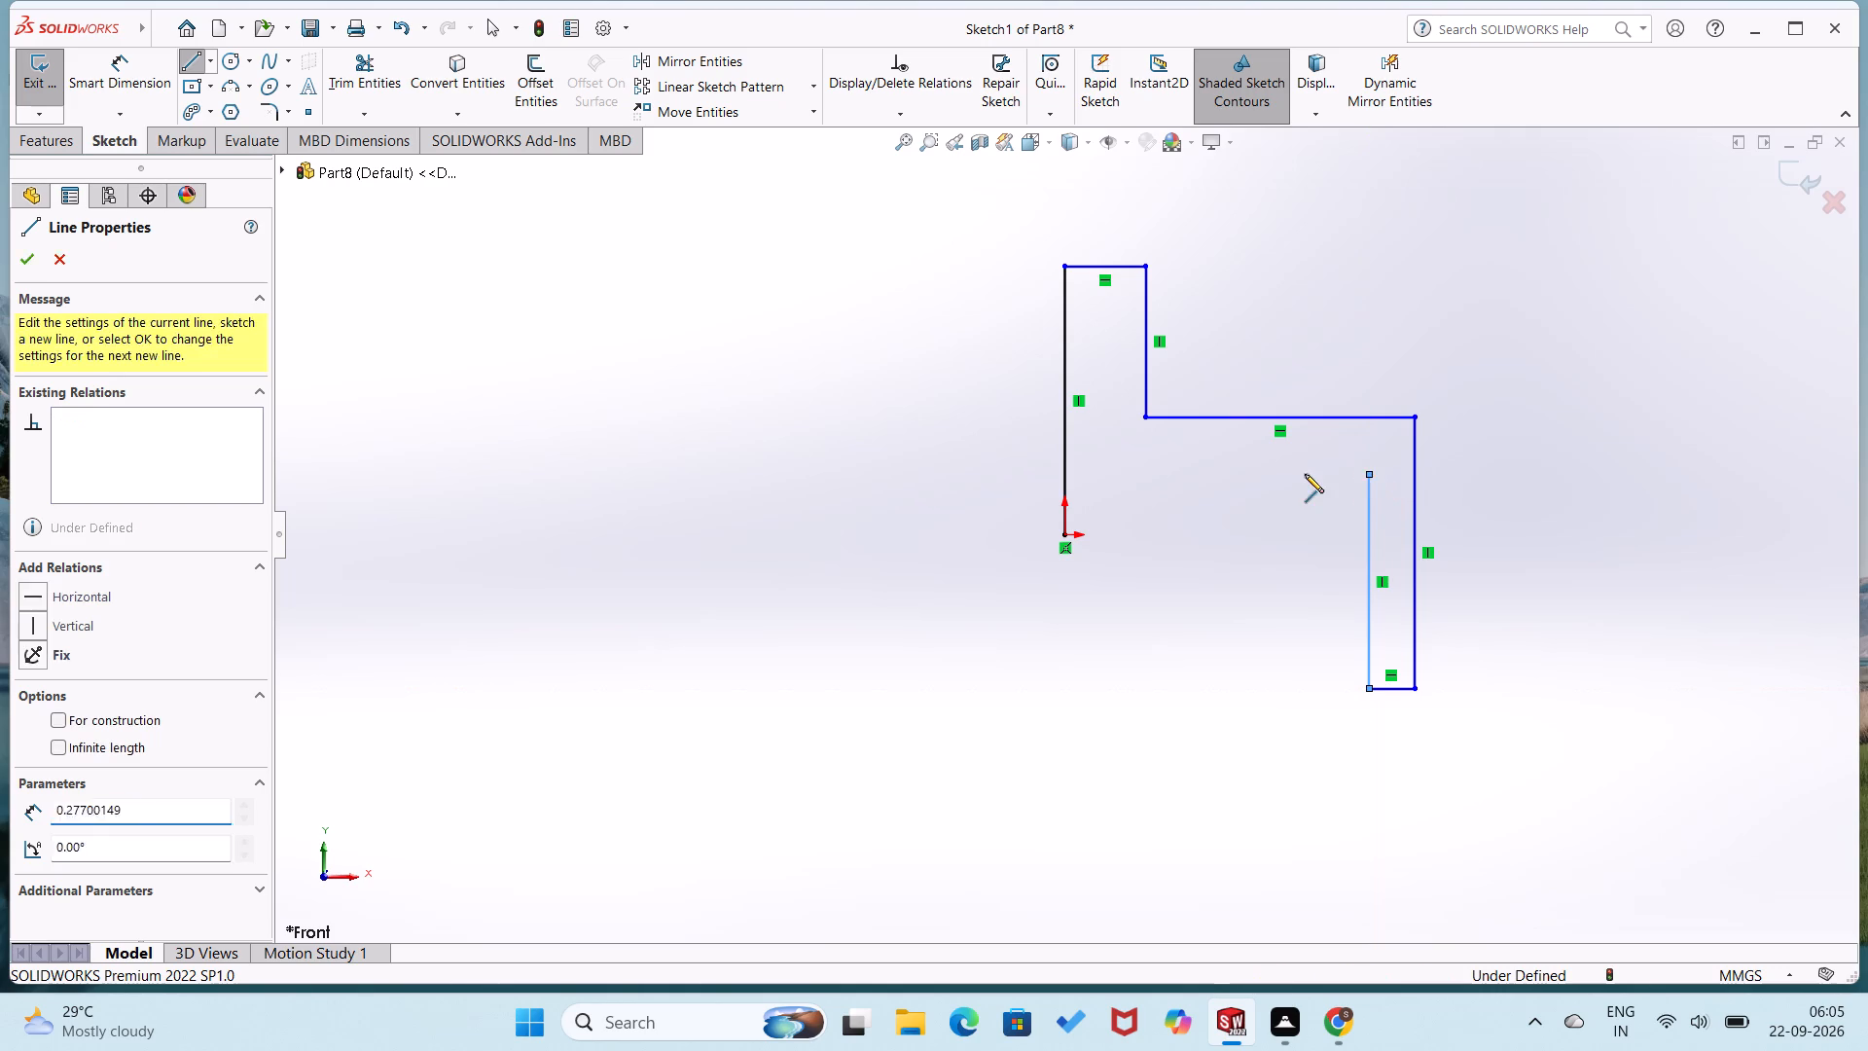
pyautogui.click(1294, 474)
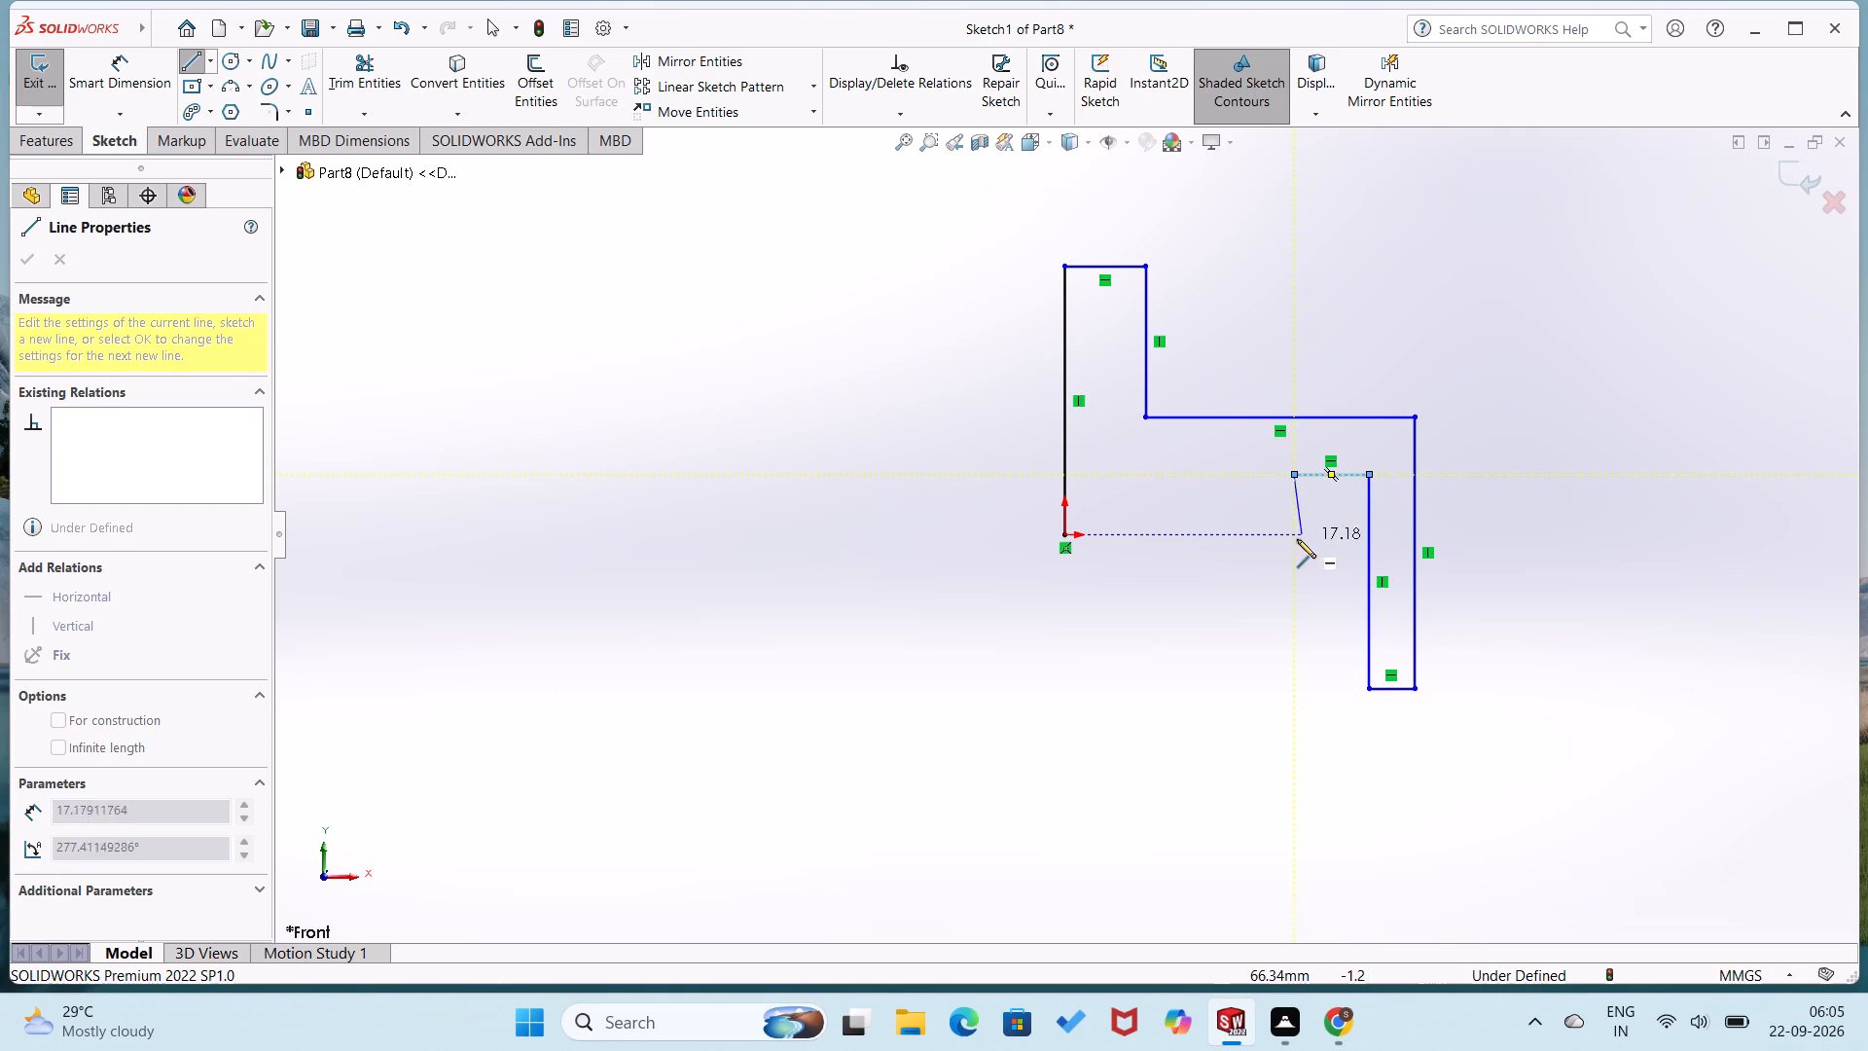
pyautogui.click(1295, 539)
pyautogui.click(1064, 533)
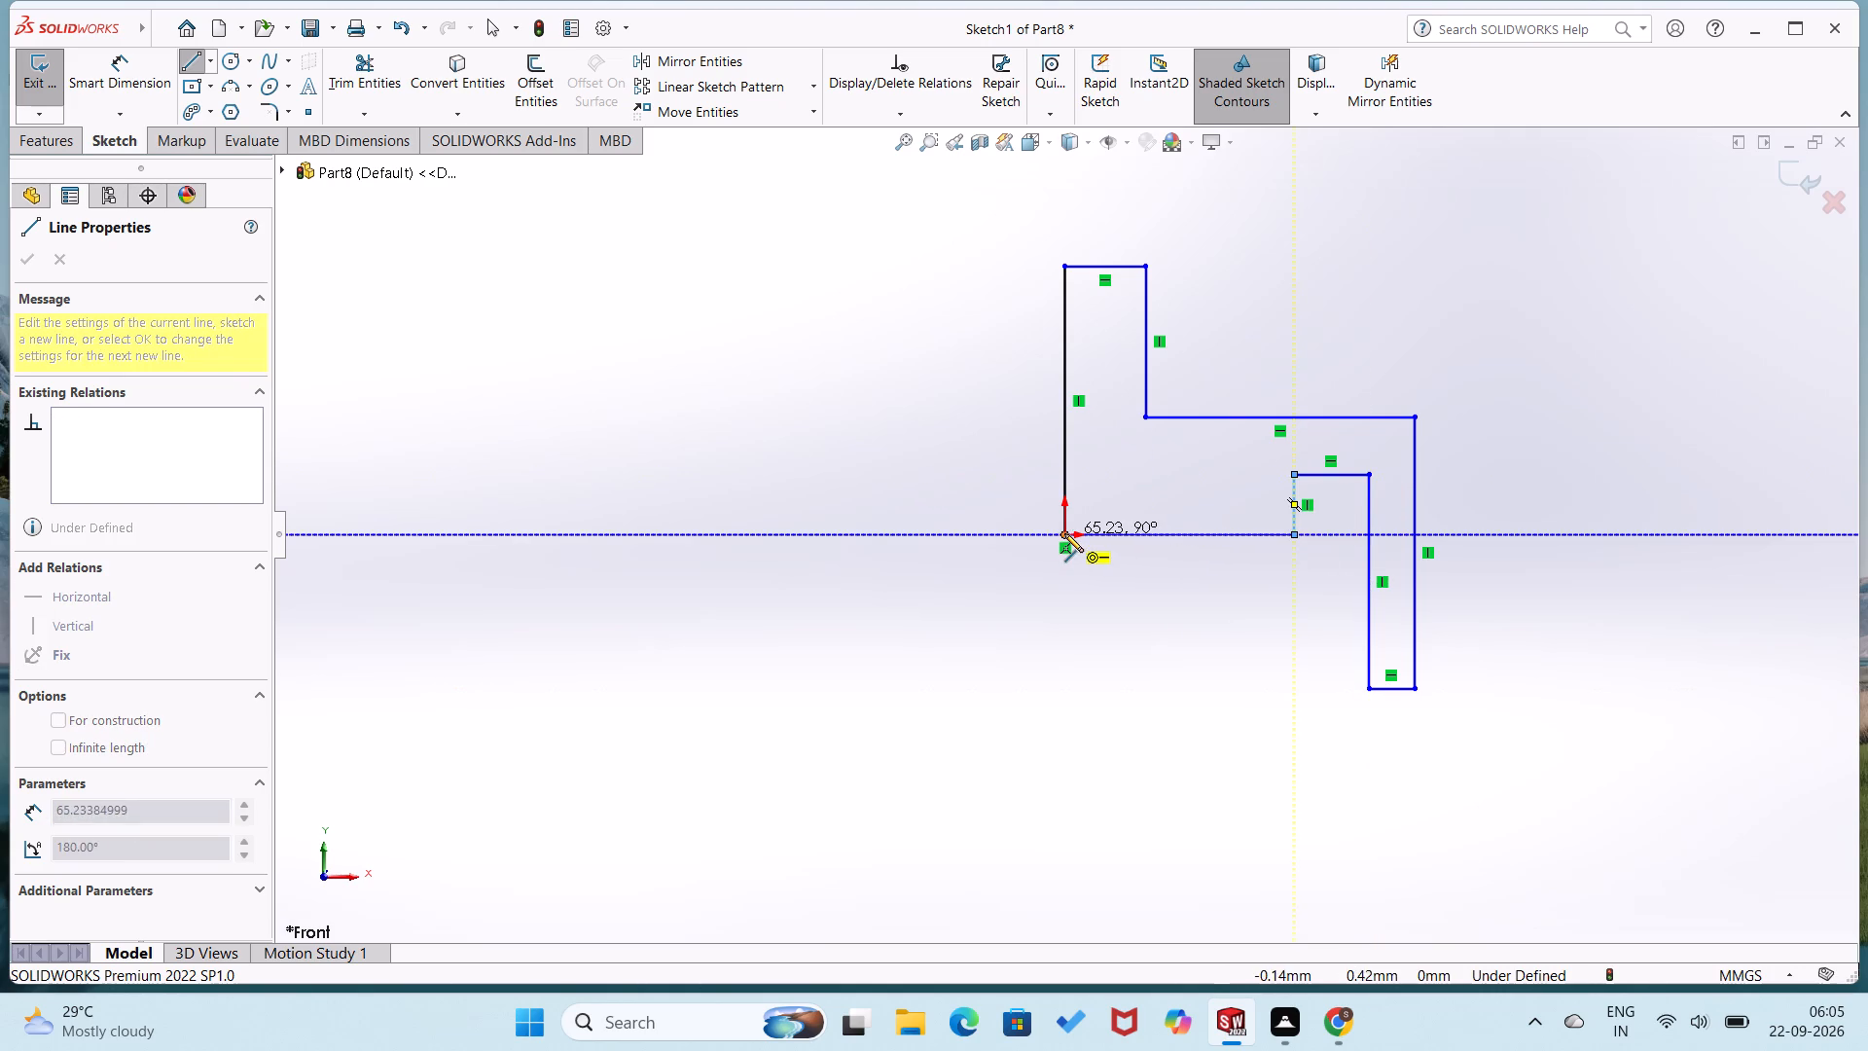
# Dimension the profile's long vertical line rising from the origin to 50 mm.
pyautogui.moveTo(864, 578); pyautogui.dragTo(915, 308, button='right')
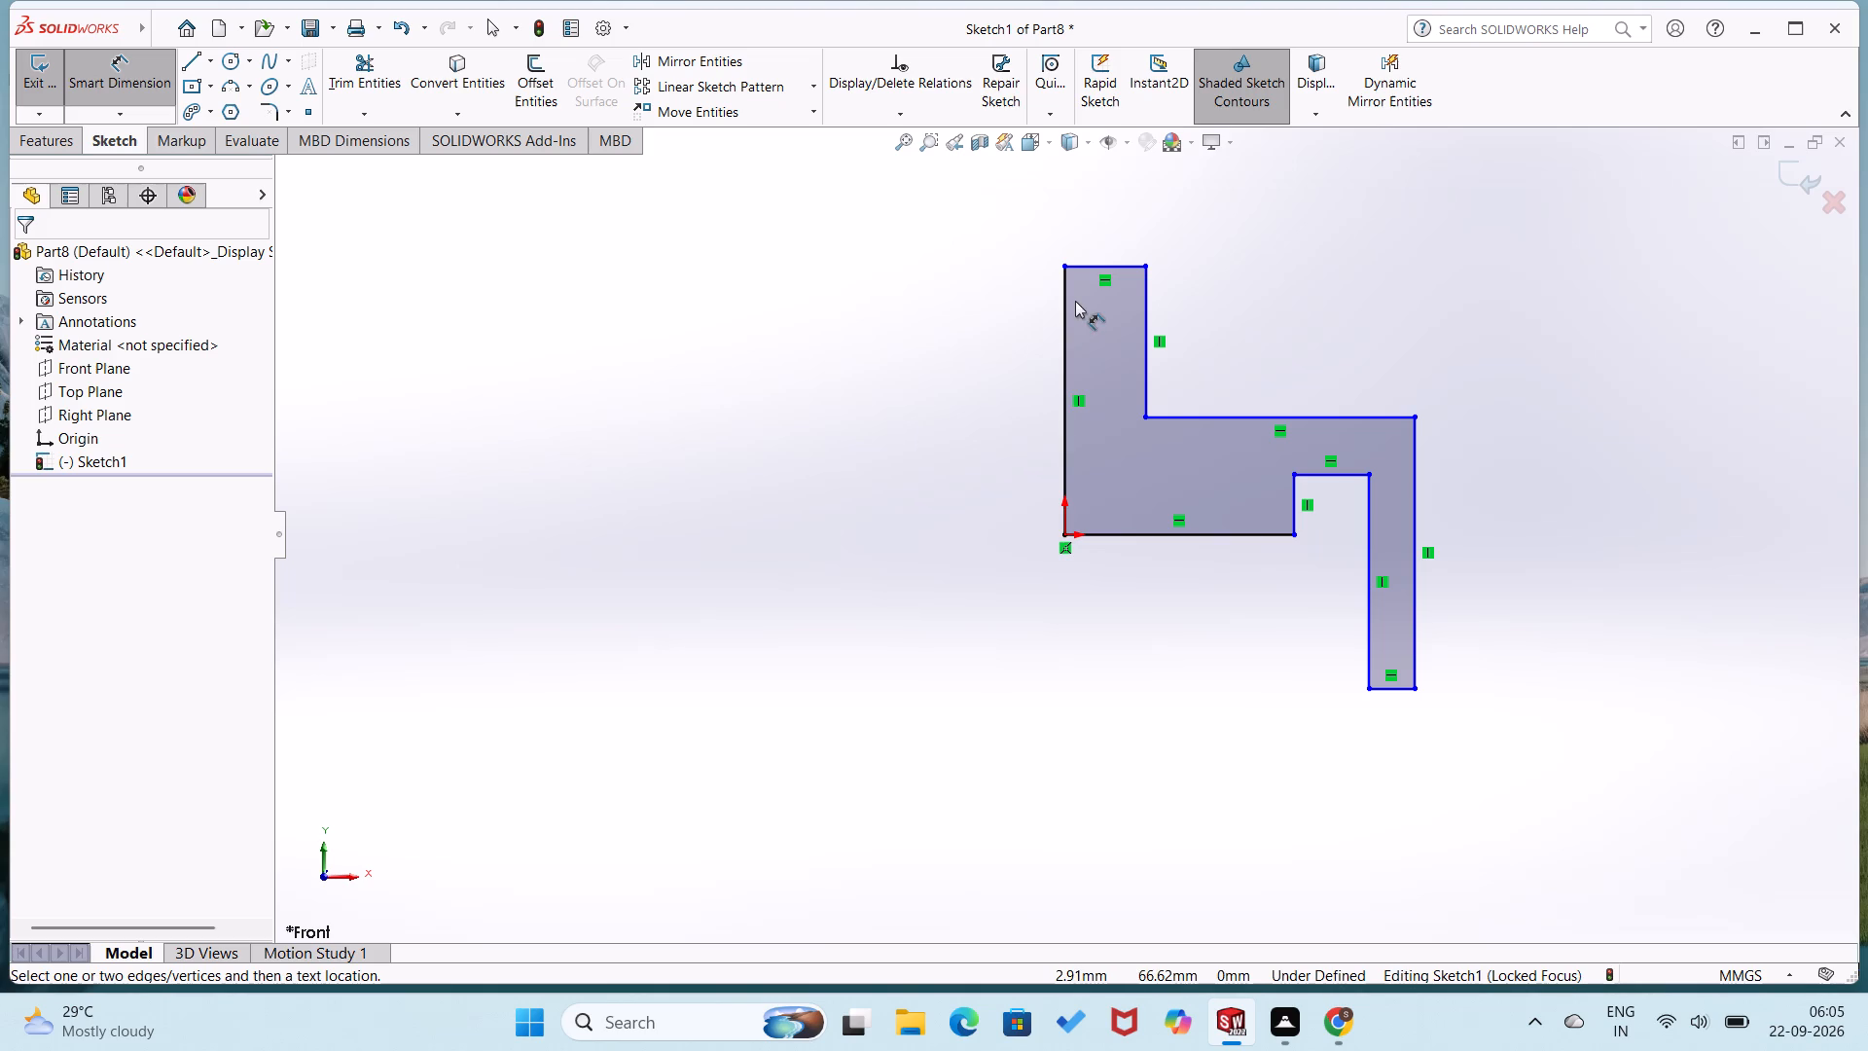
pyautogui.click(1063, 348)
pyautogui.click(1037, 346)
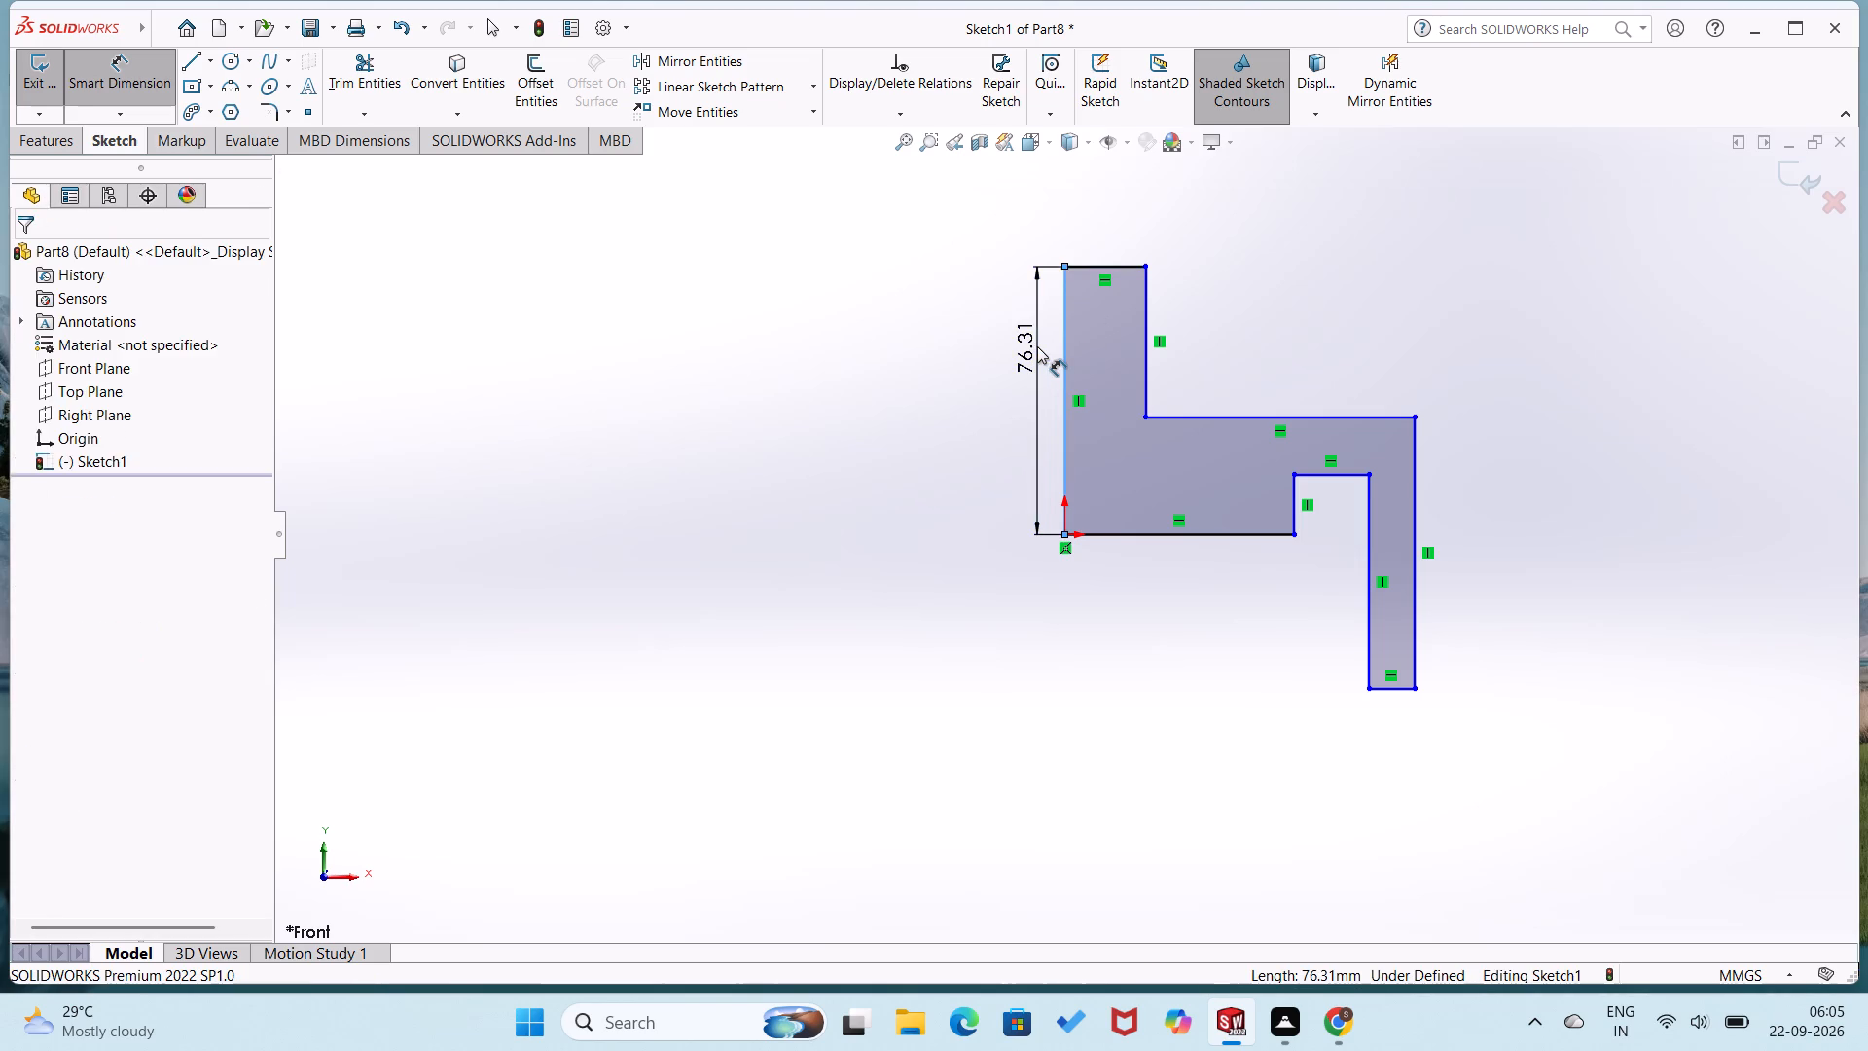
pyautogui.write('50')
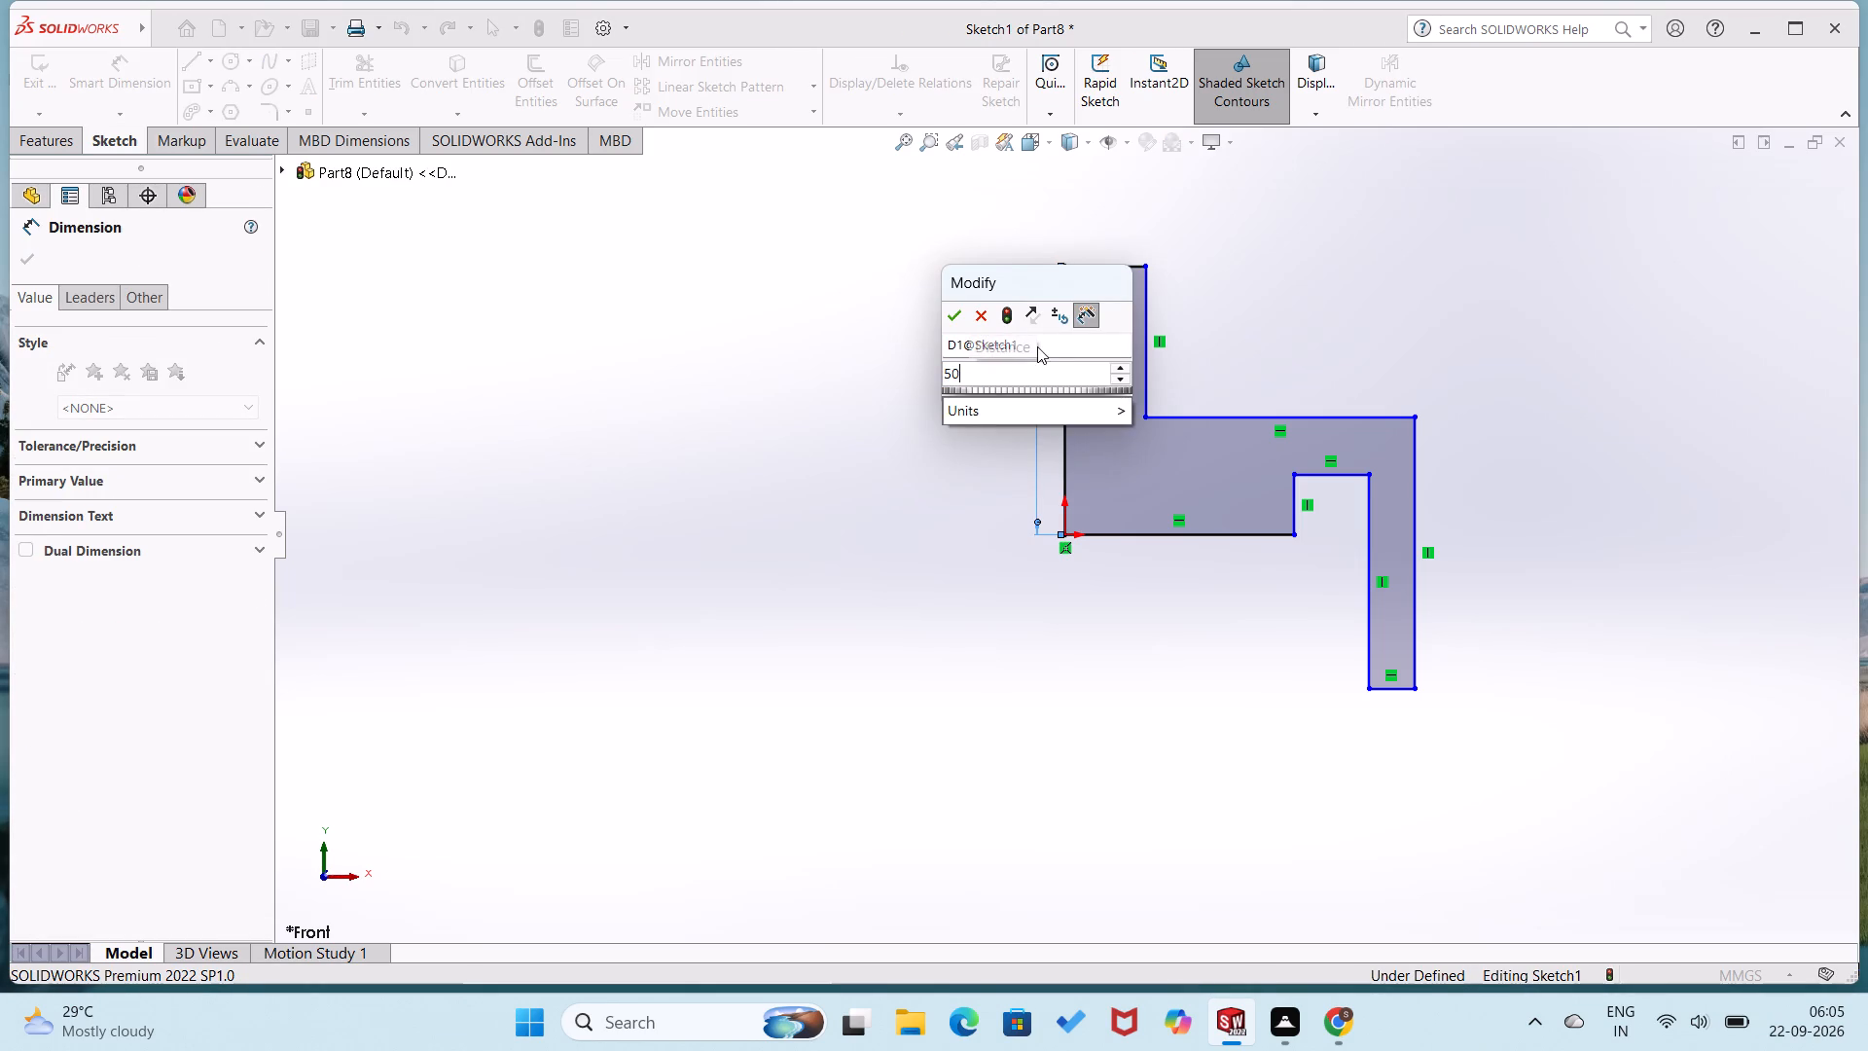
pyautogui.press('Return')
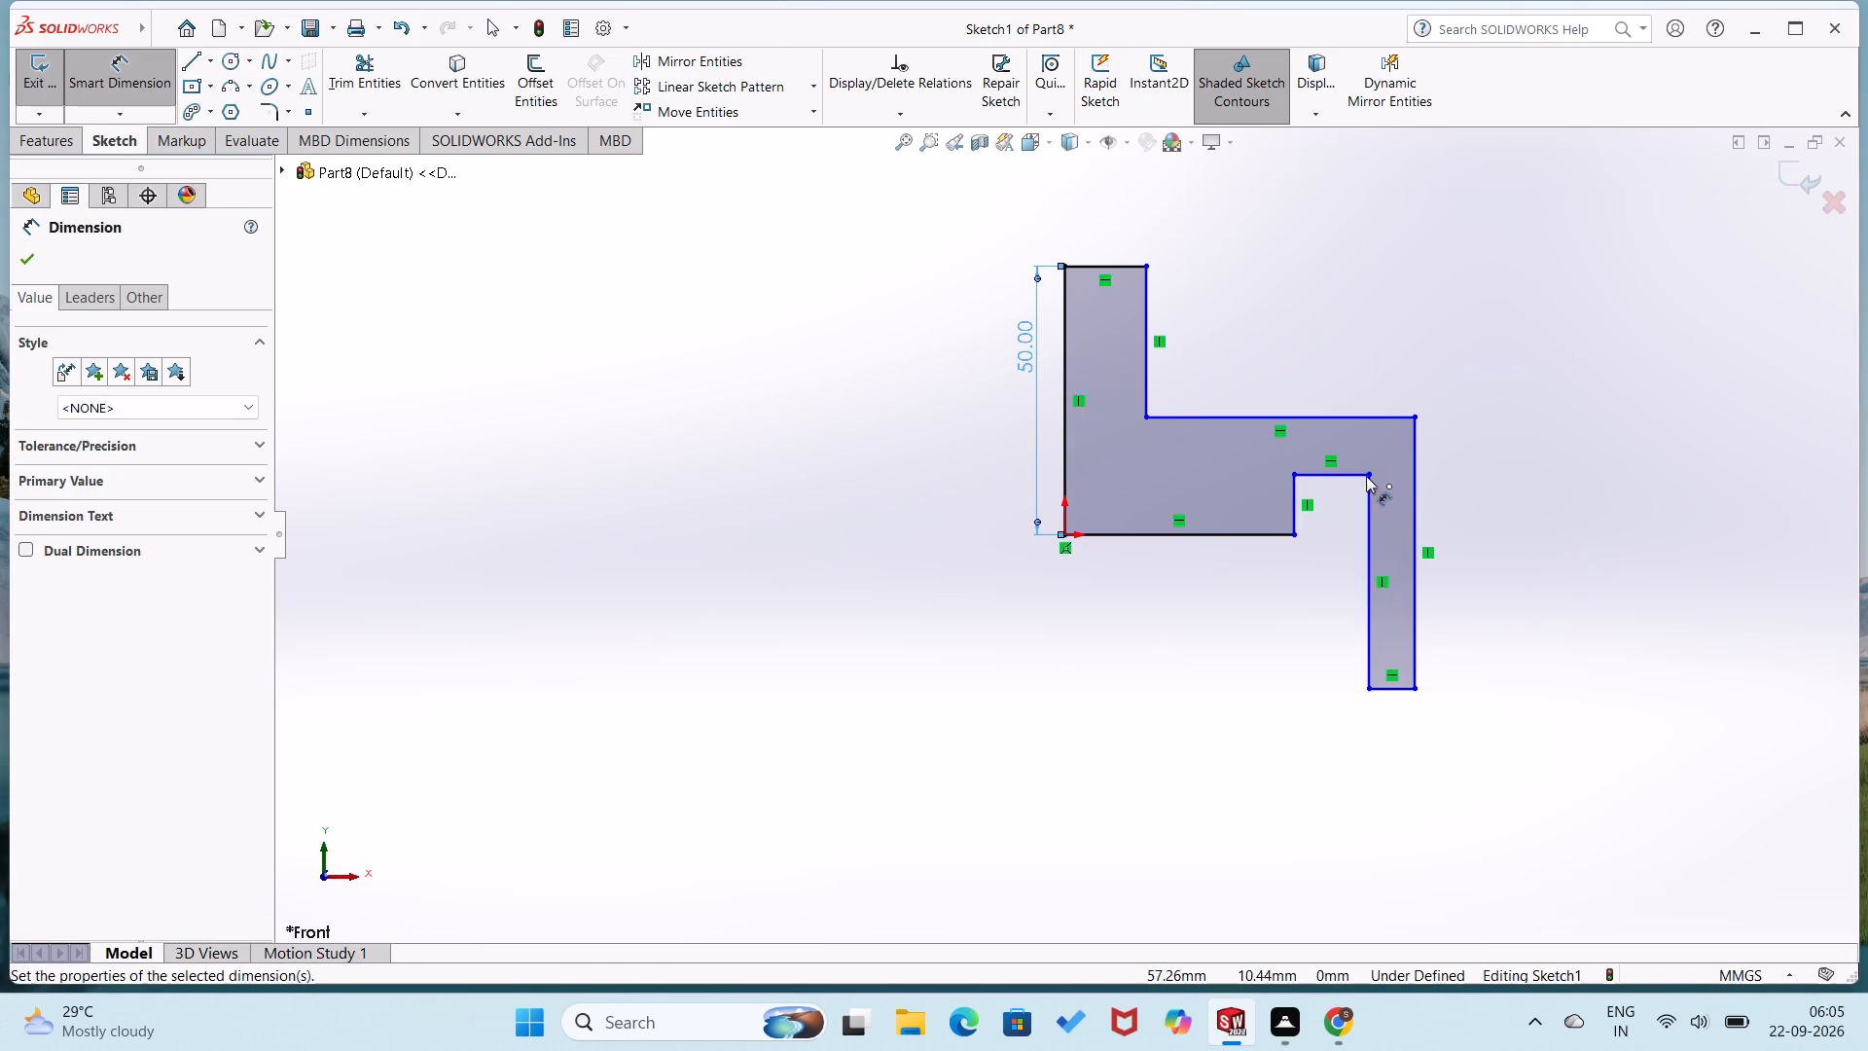
# Dimension the horizontal arm's thickness to 9 mm, between its upper line and the notch's top line.
pyautogui.click(1338, 470)
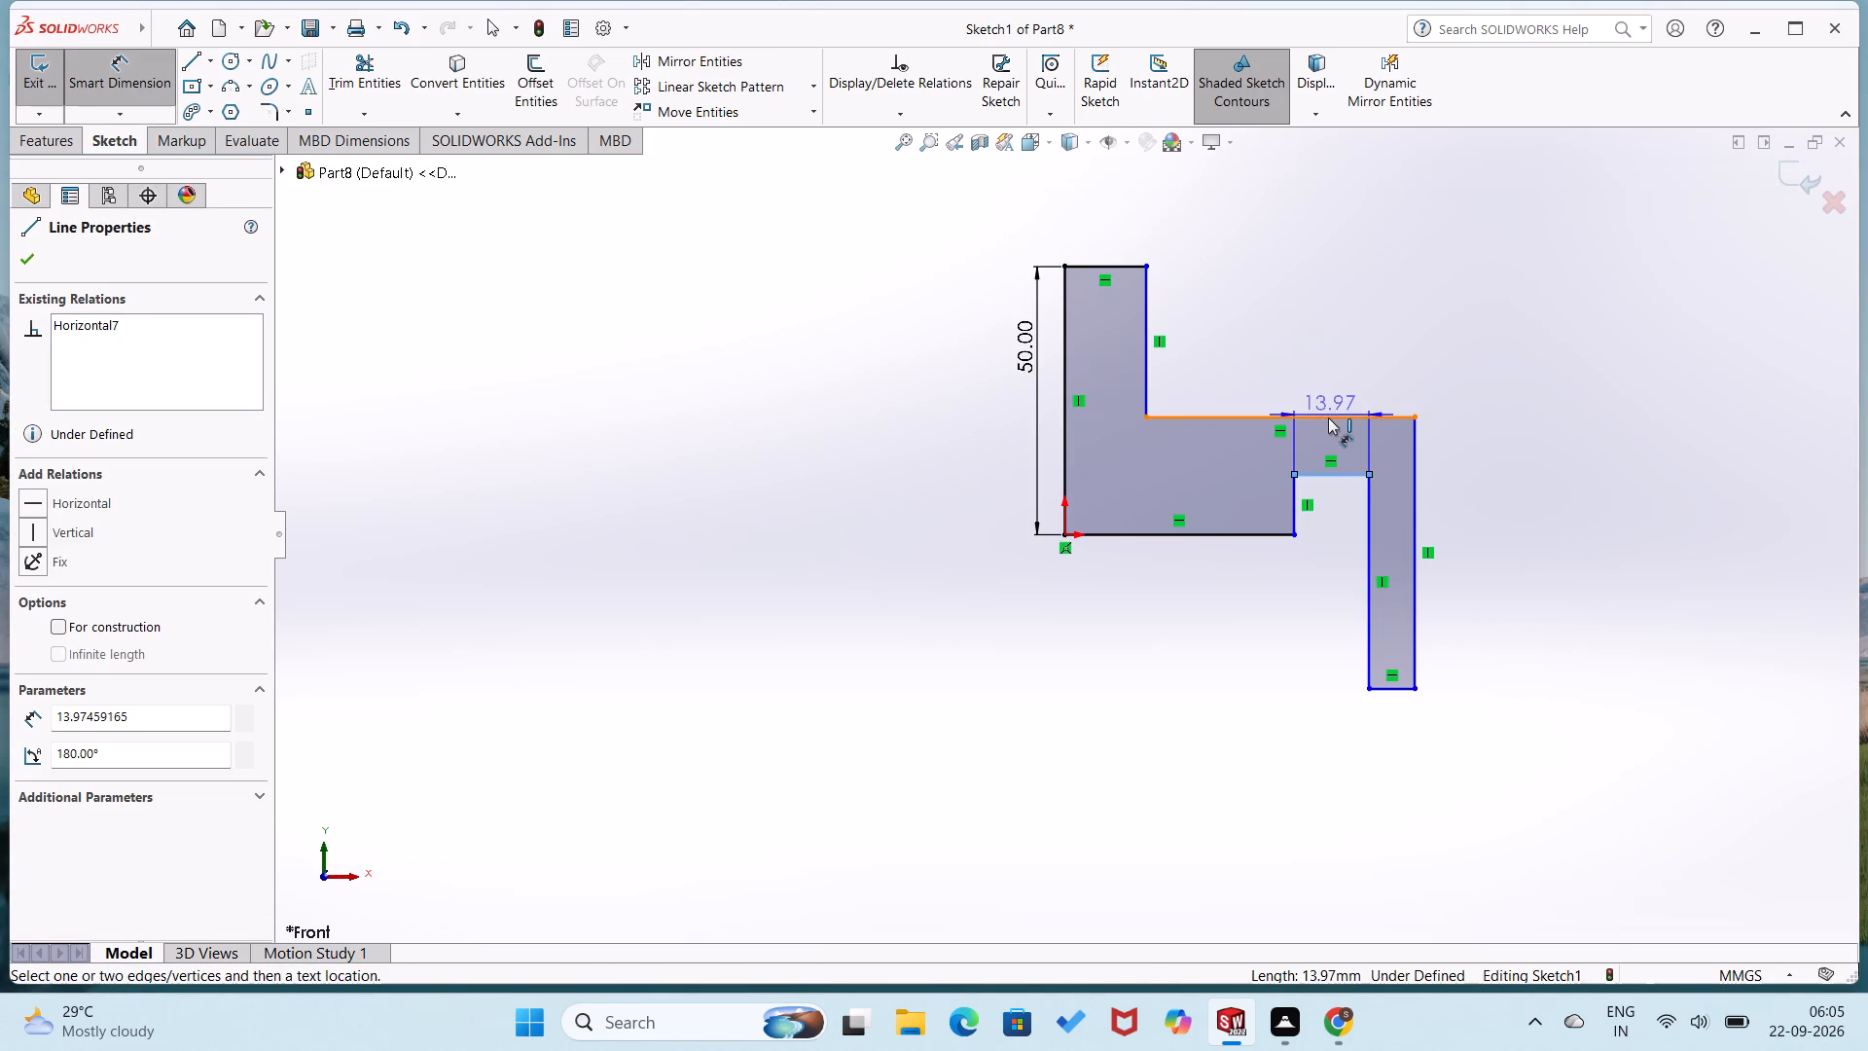
pyautogui.click(1328, 417)
pyautogui.click(1328, 439)
pyautogui.press('9')
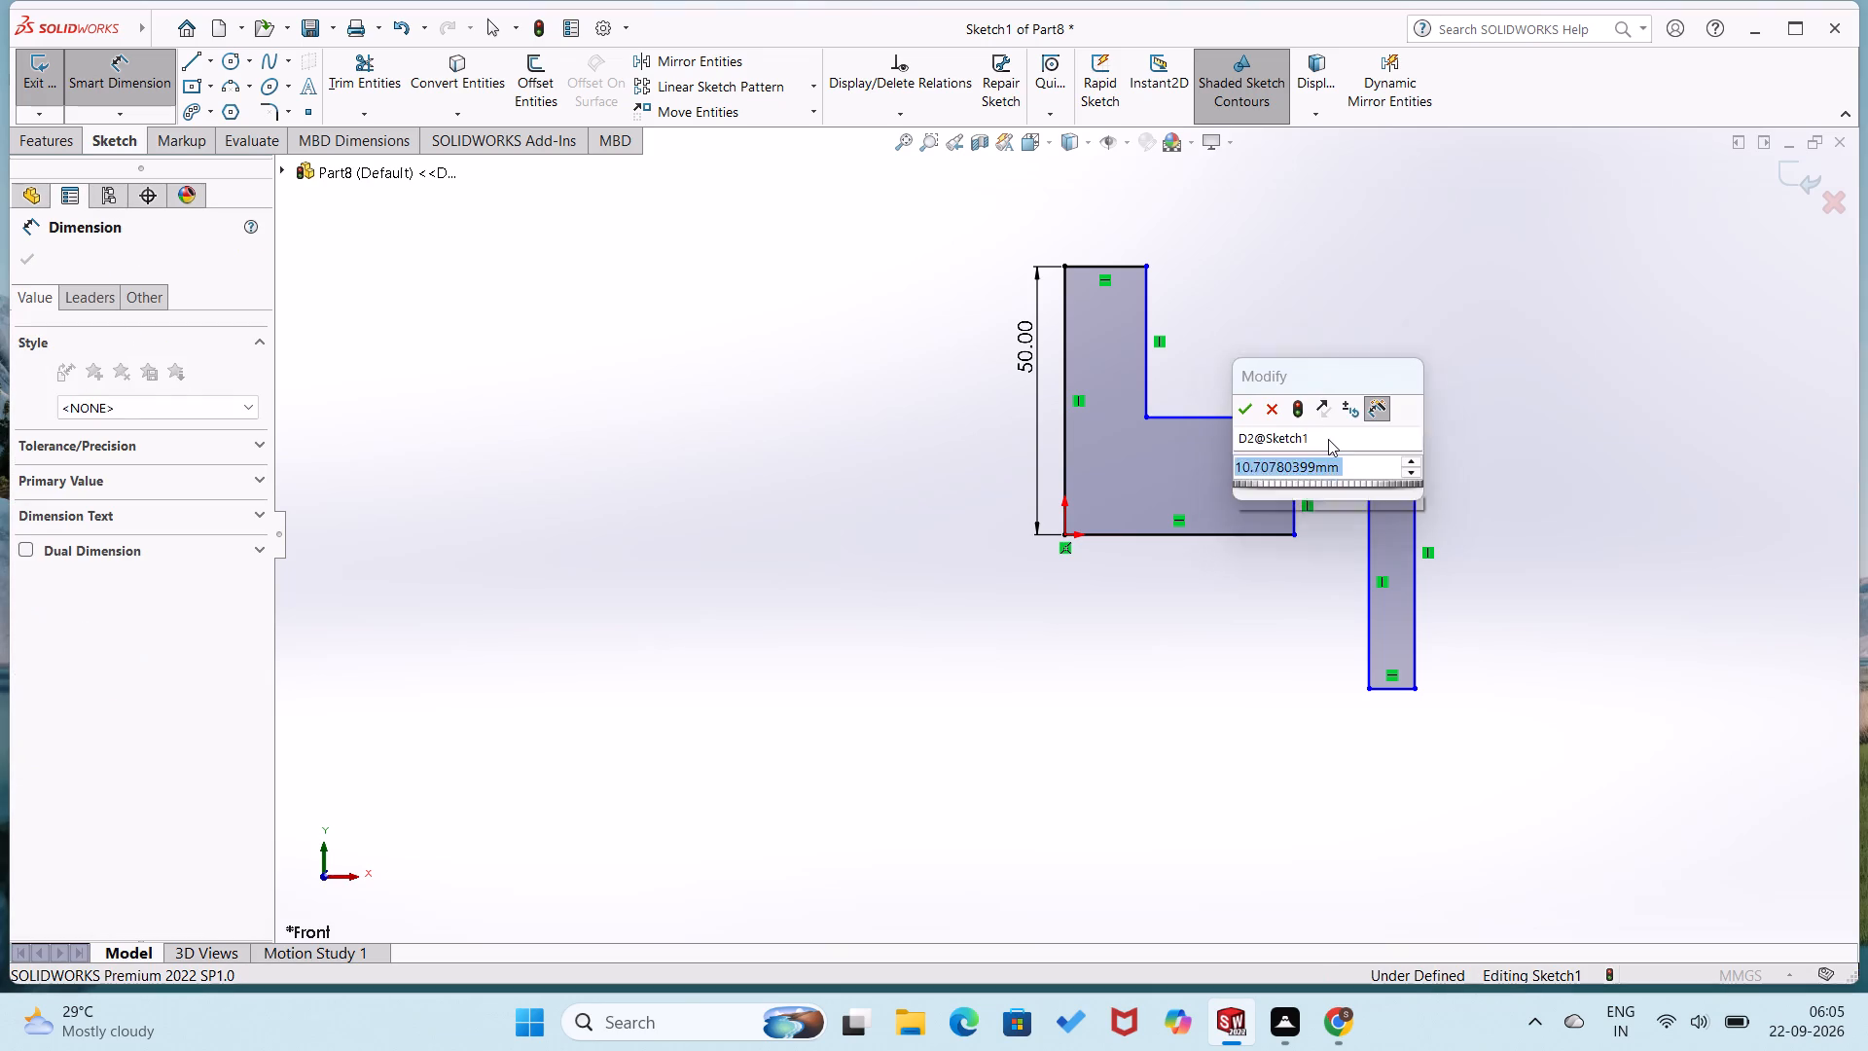
pyautogui.press('Return')
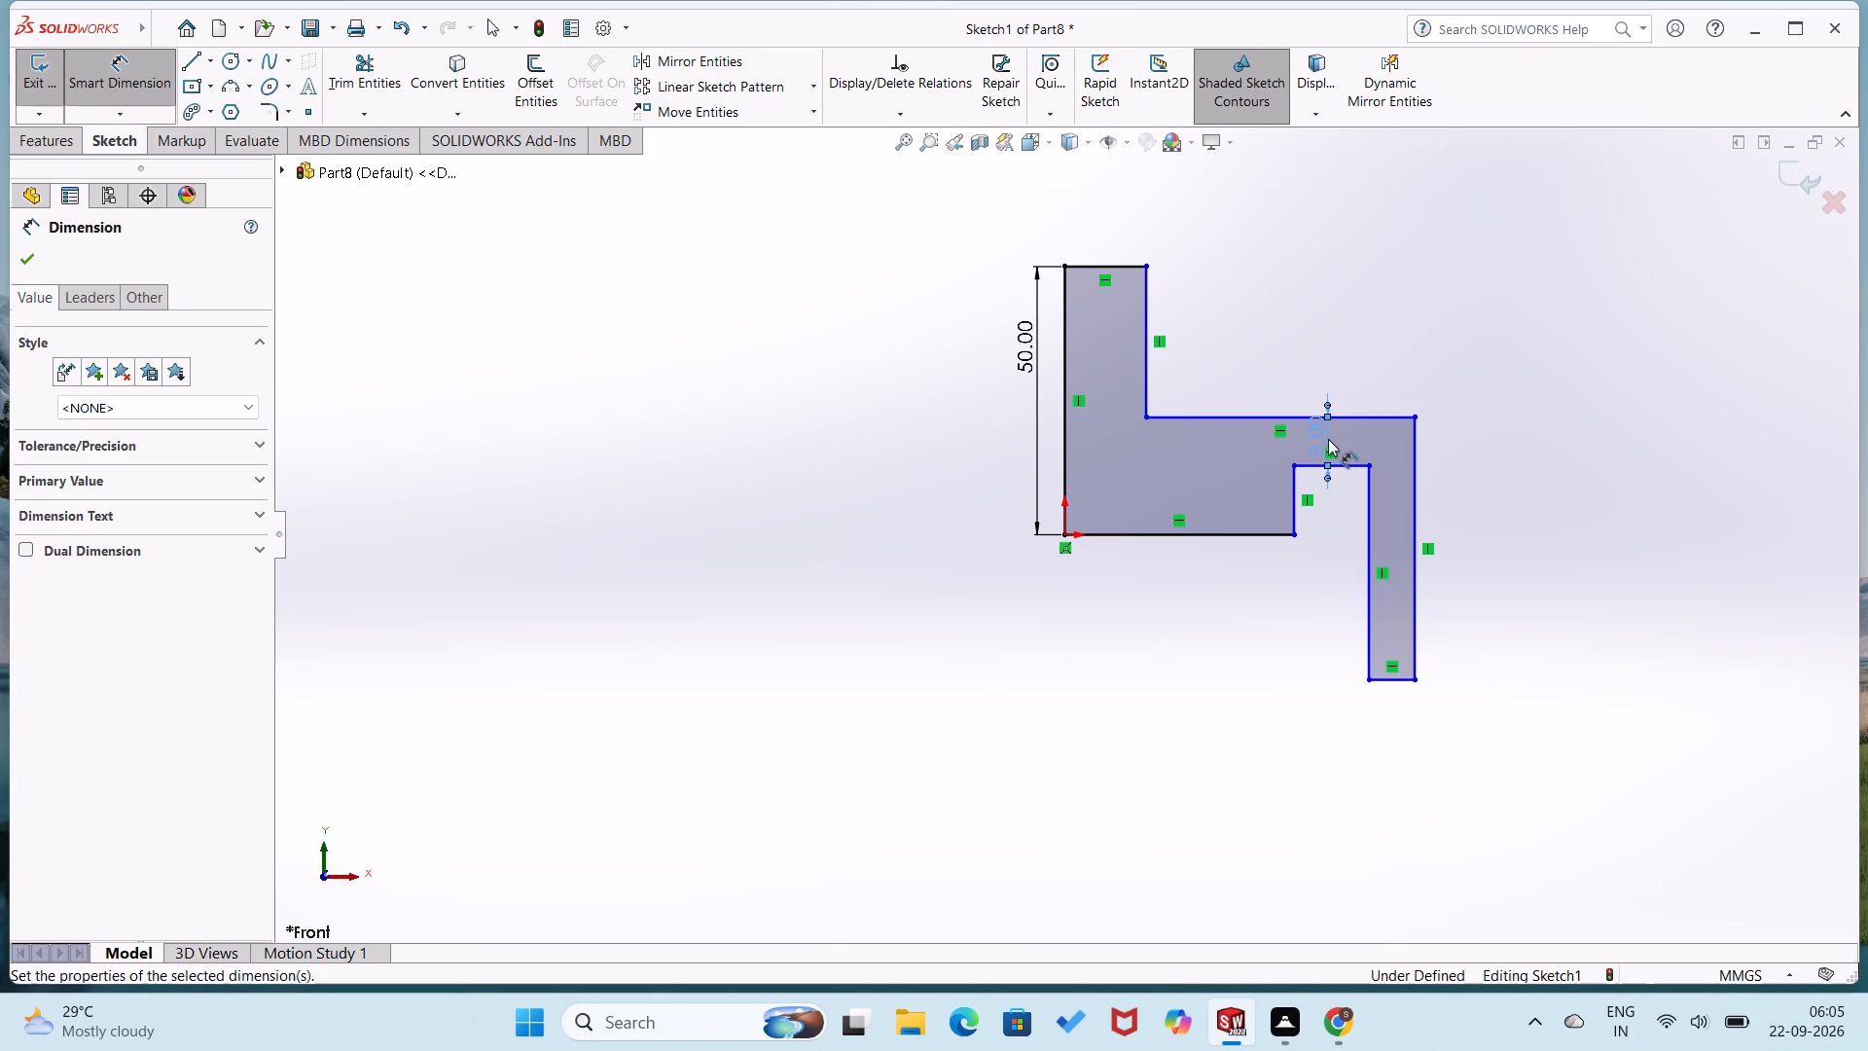
# Dimension the downward leg's width to 9 mm, between its two vertical lines.
pyautogui.click(1374, 614)
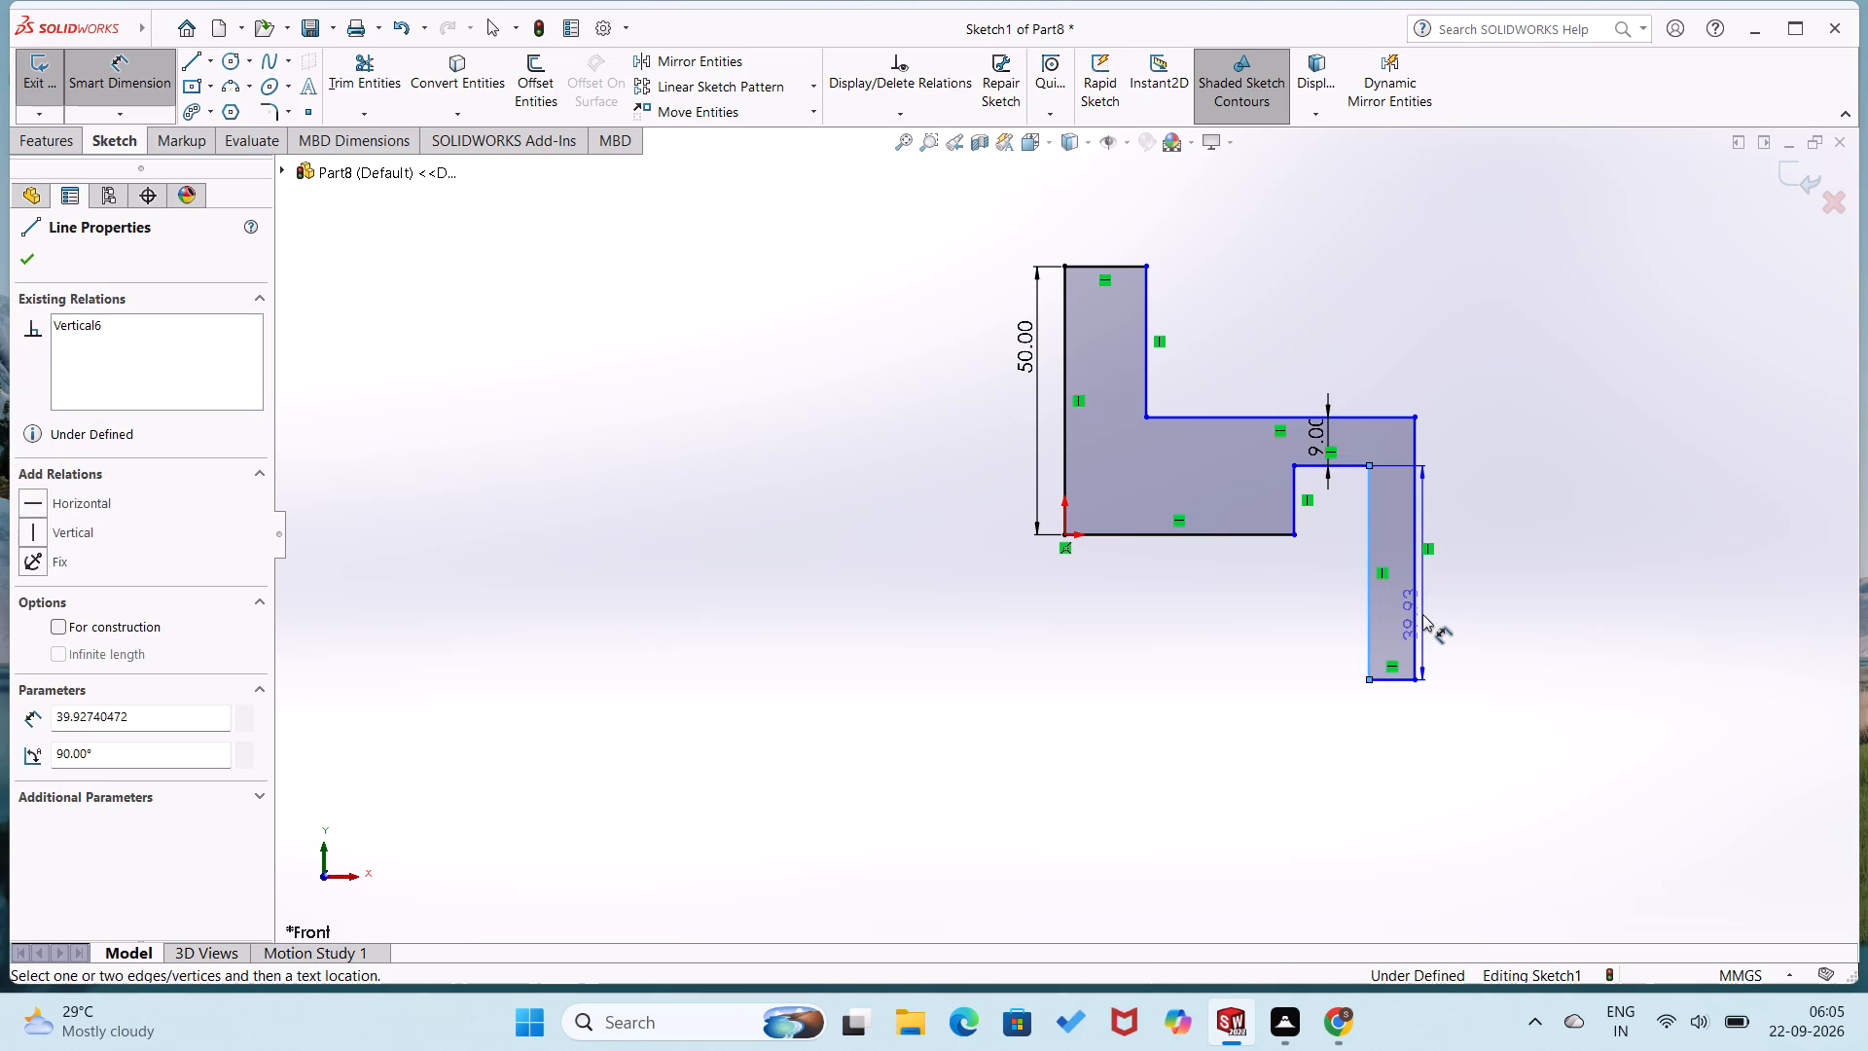
pyautogui.click(1417, 620)
pyautogui.click(1414, 636)
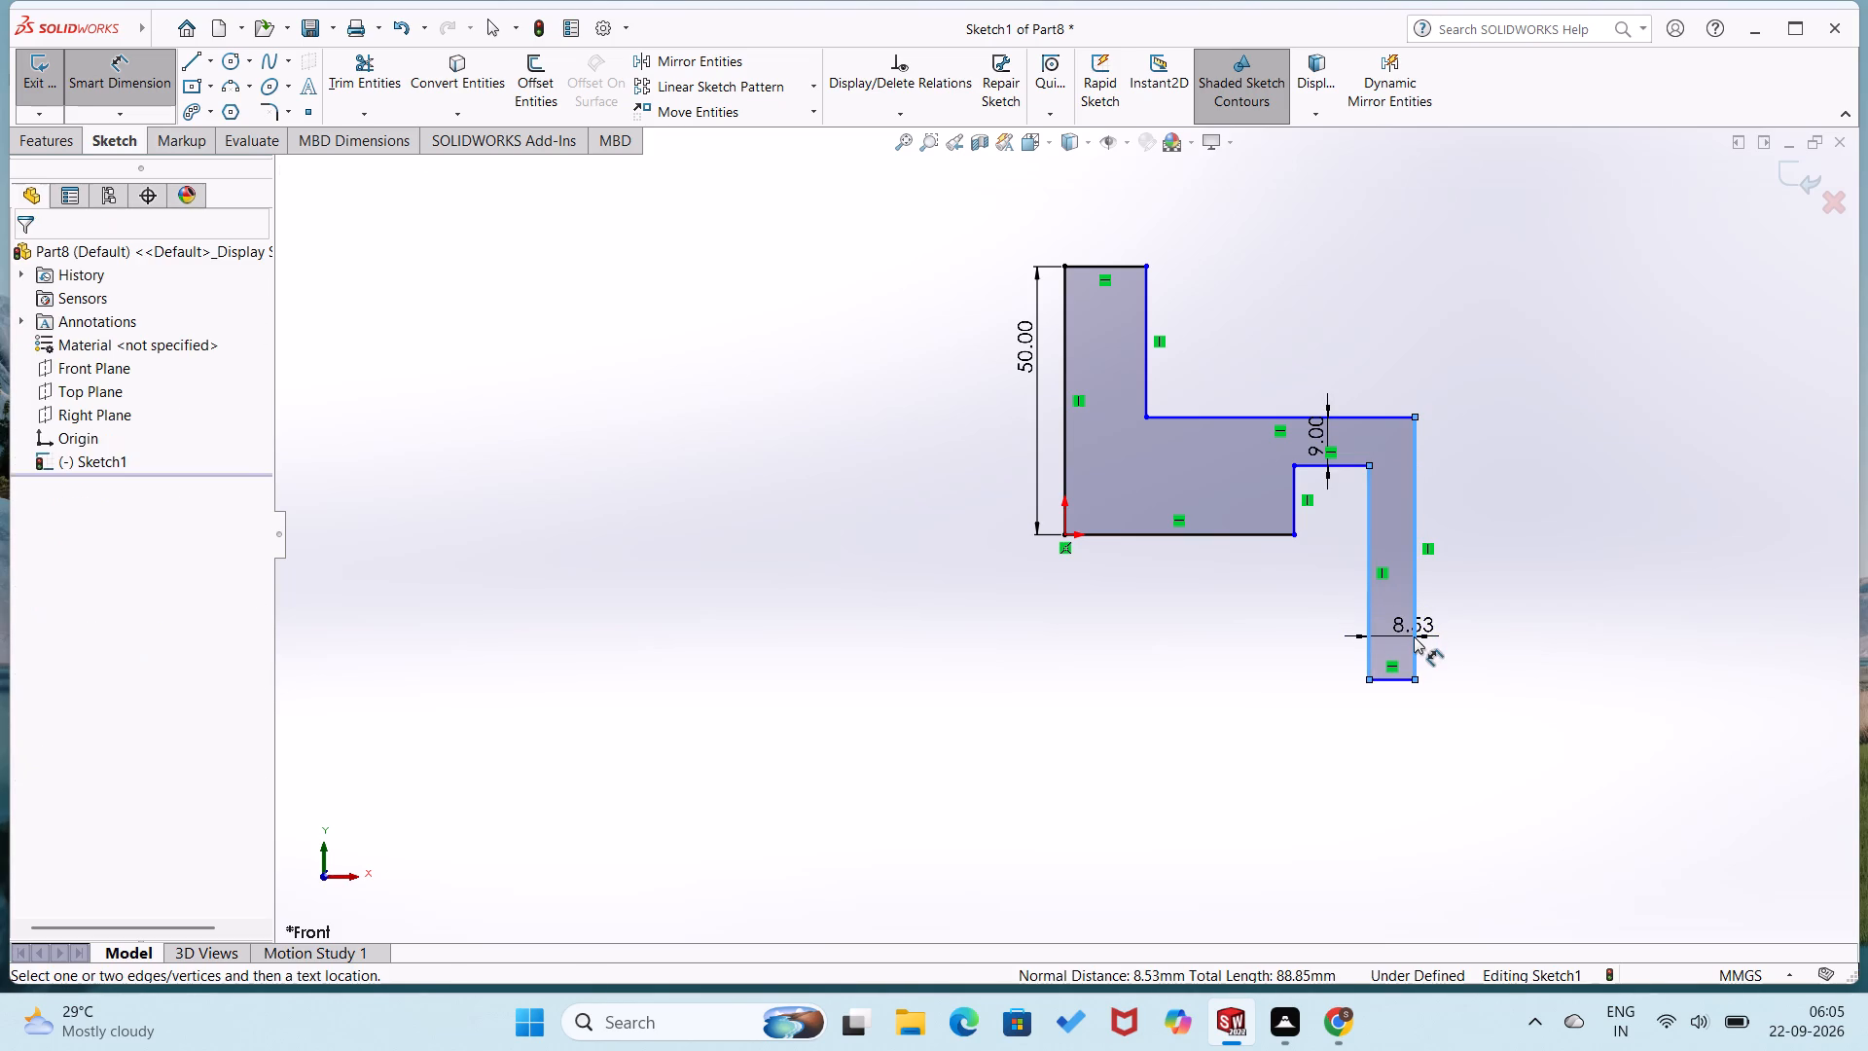
pyautogui.press('9')
pyautogui.press('Return')
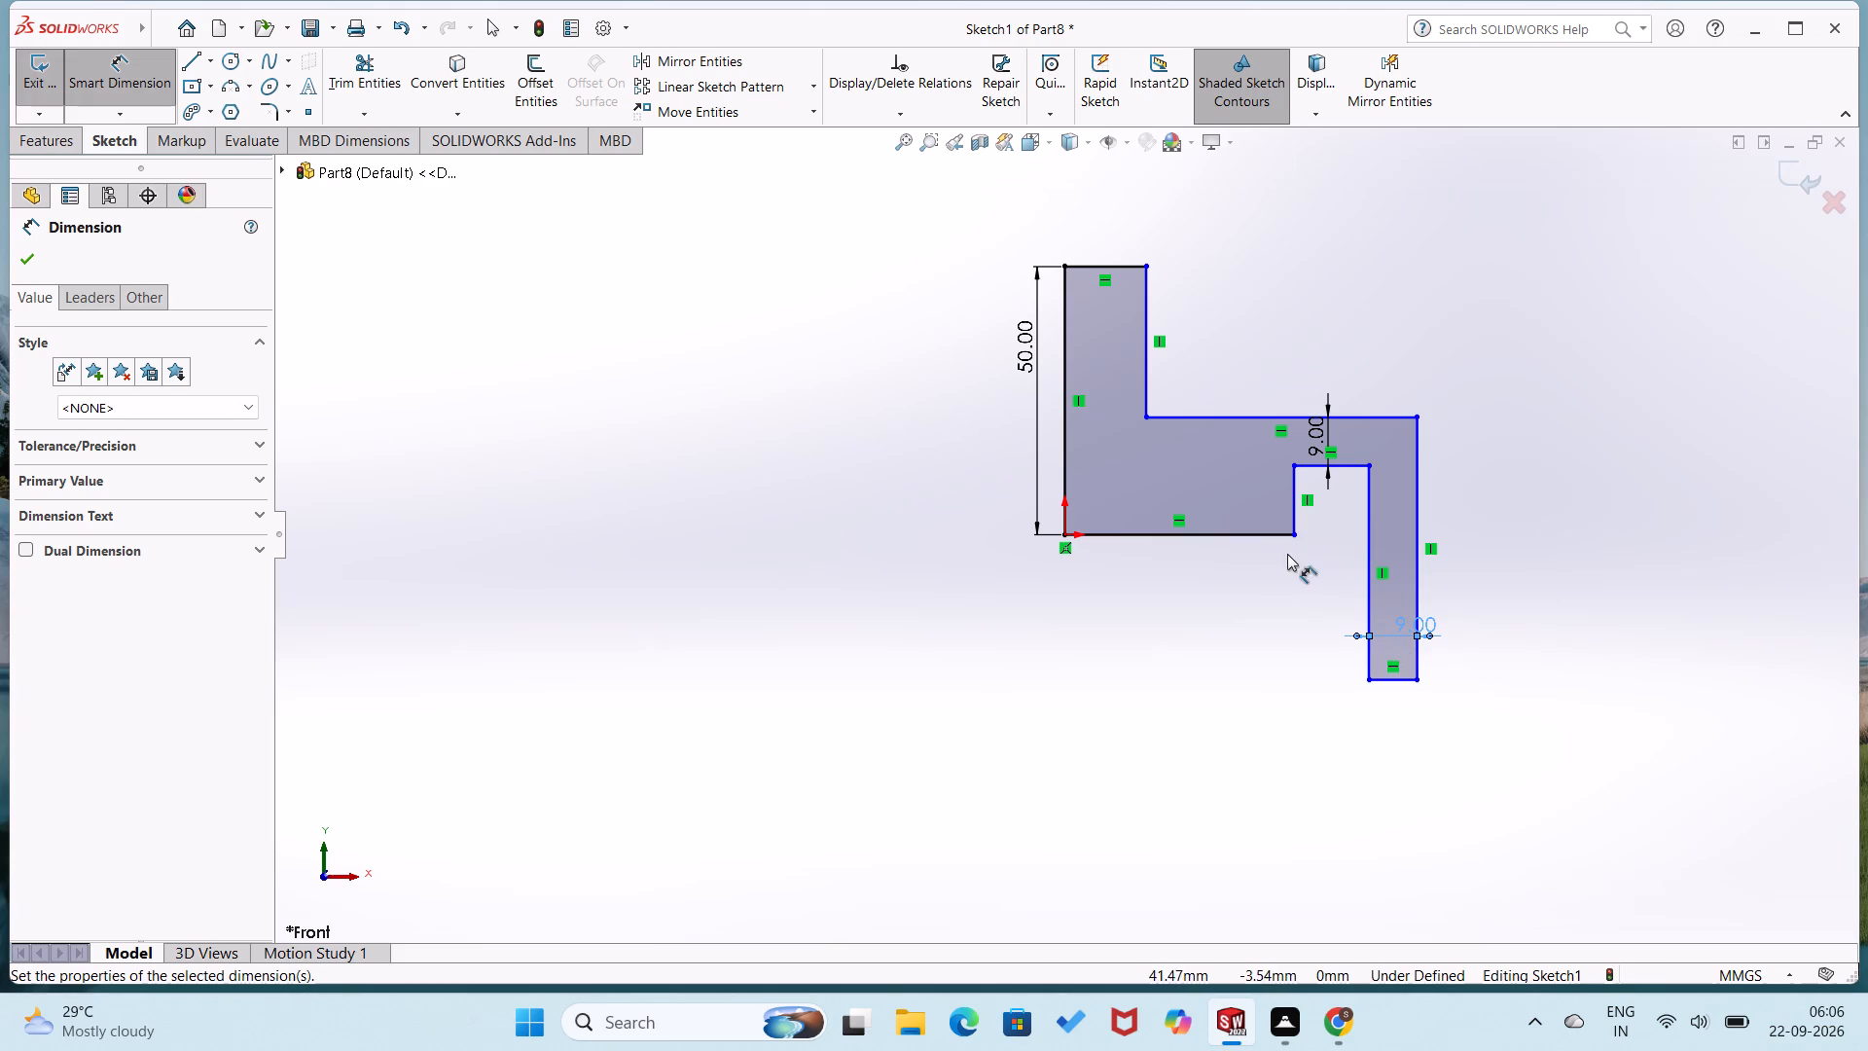
# Dimension the distance between the profile's bottom line at the origin and the arm's upper line to 12 mm.
pyautogui.click(1263, 539)
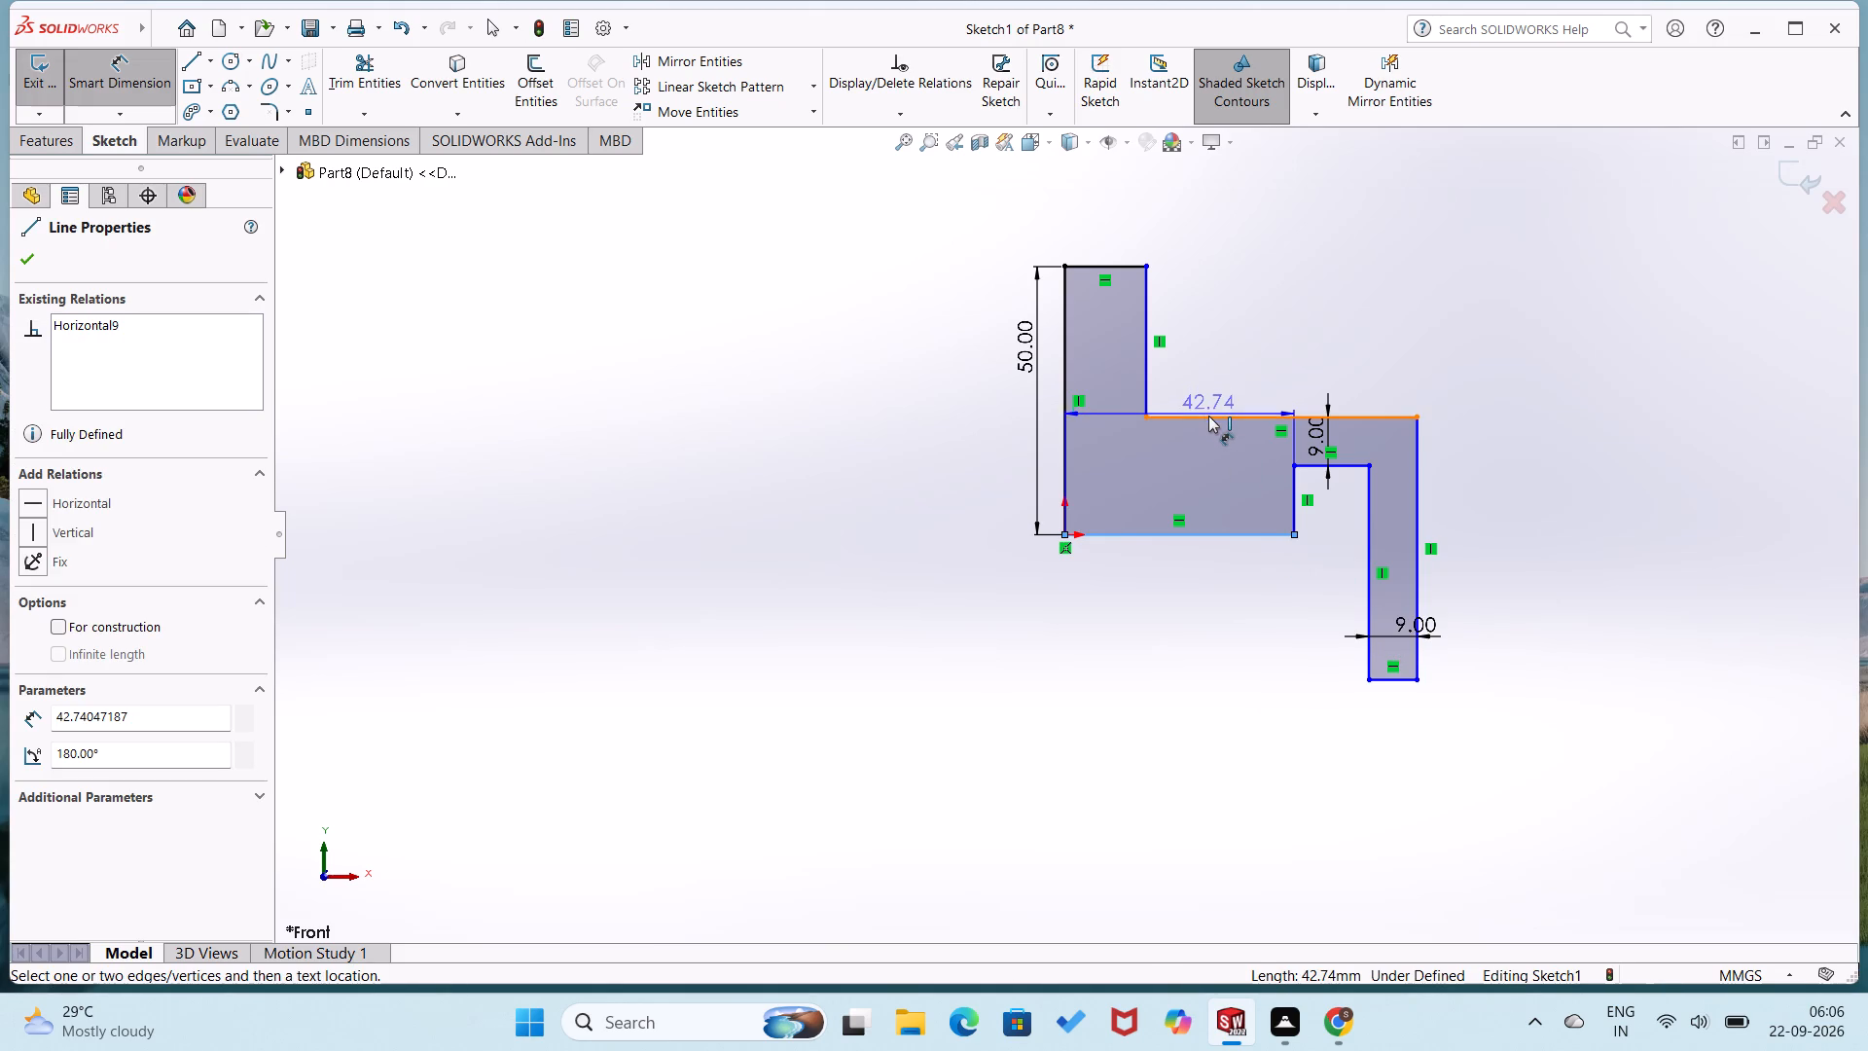
pyautogui.click(1208, 416)
pyautogui.click(1213, 457)
pyautogui.write('12')
pyautogui.press('Return')
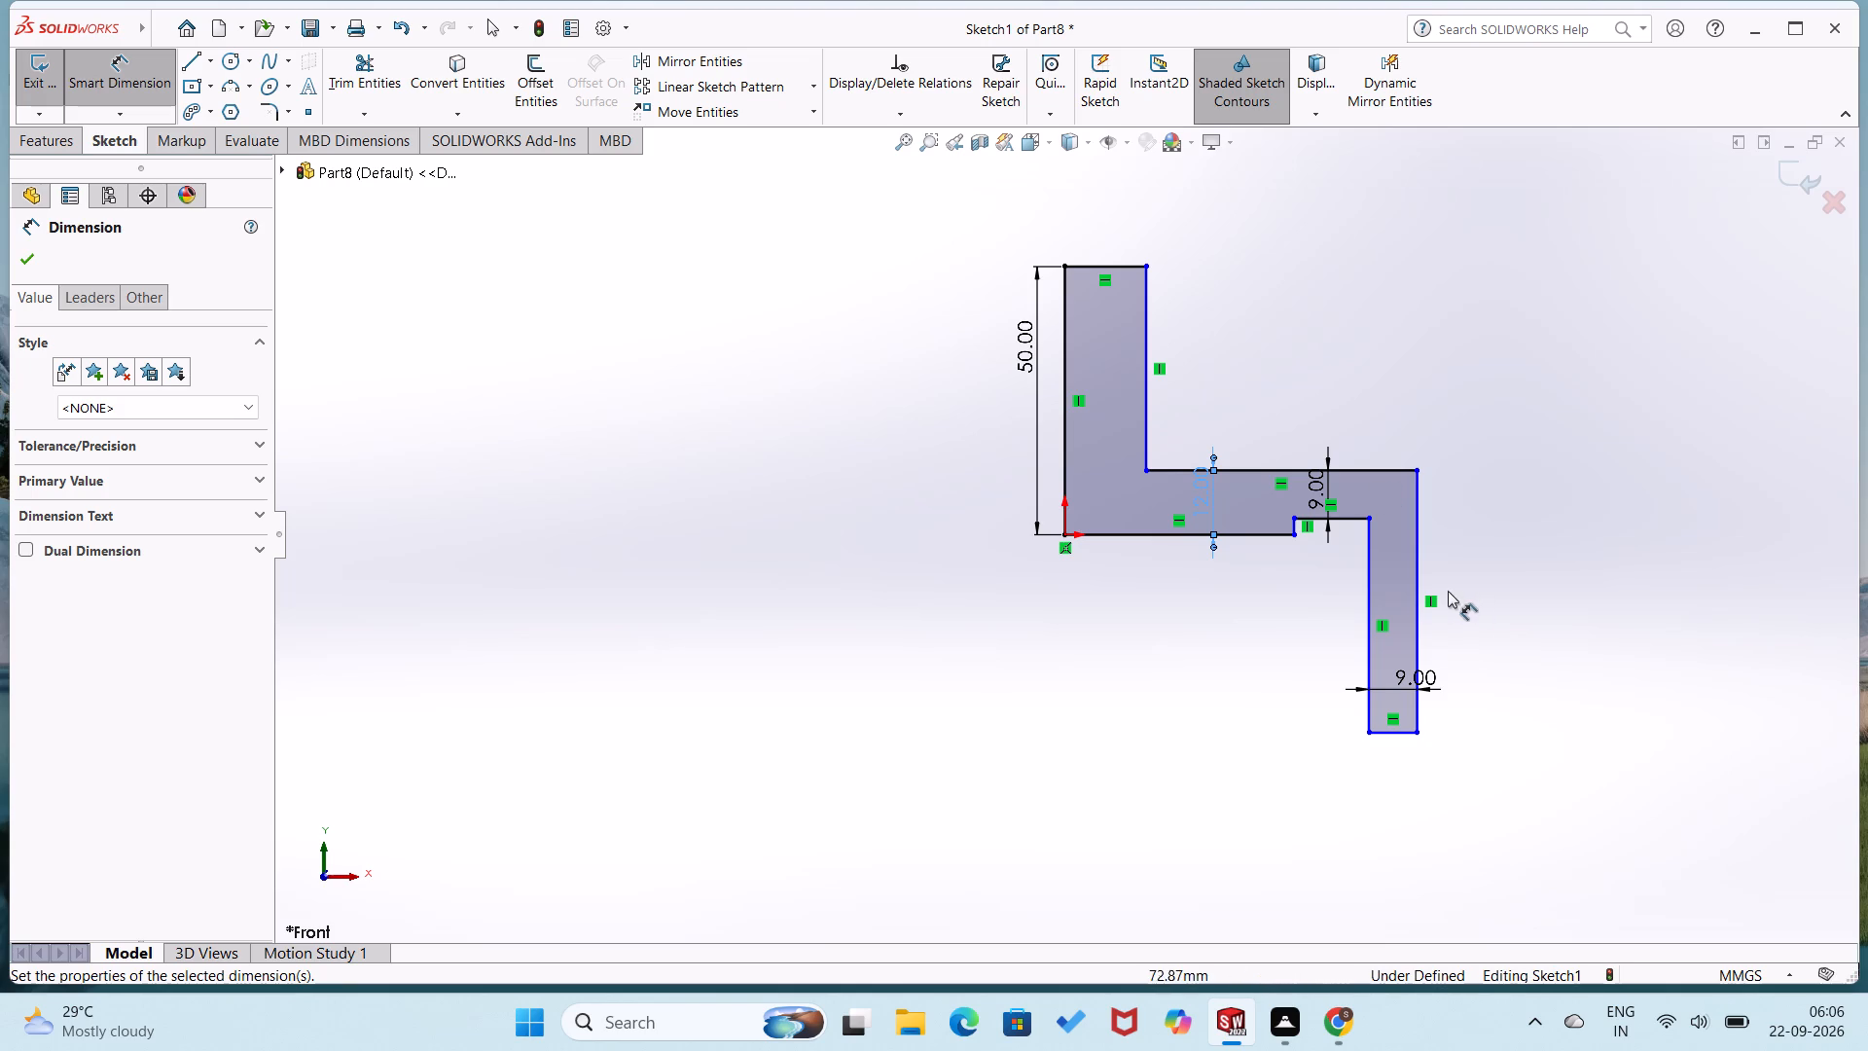
# Dimension the downward leg's outer vertical line to 40 mm.
pyautogui.click(1411, 594)
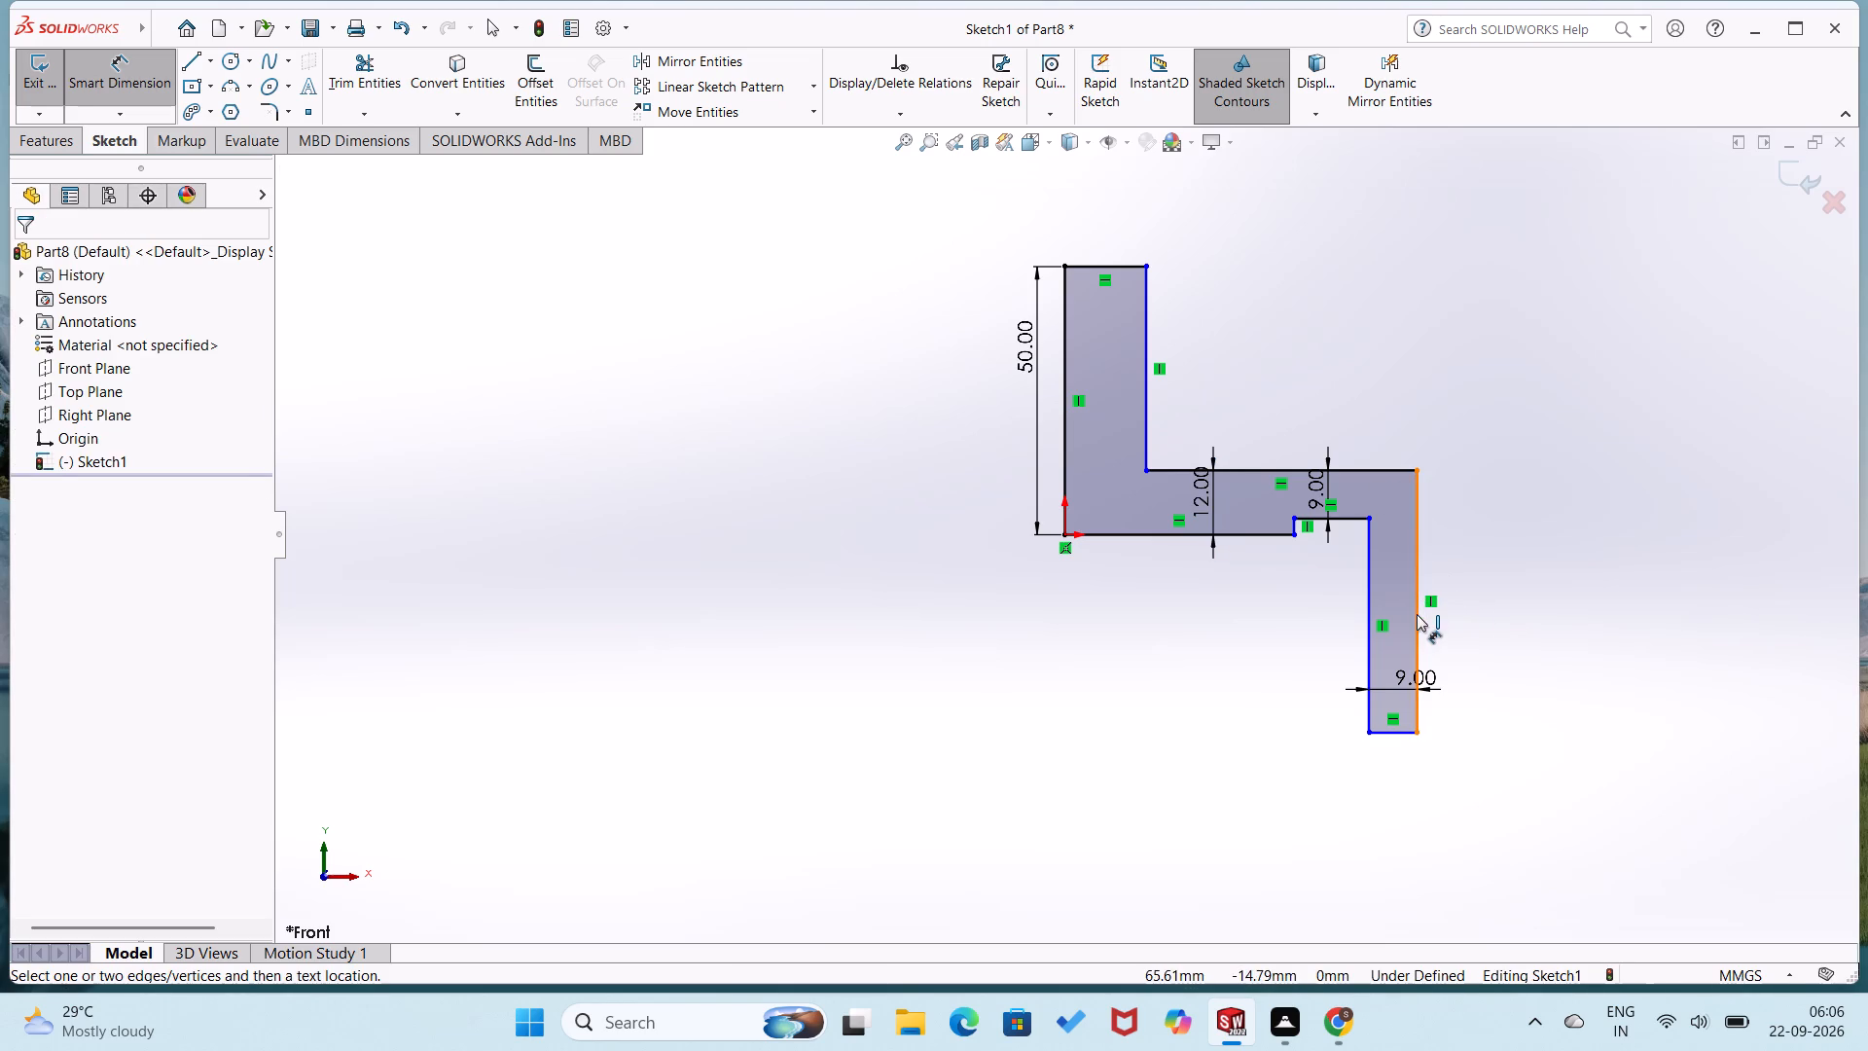
pyautogui.click(1417, 614)
pyautogui.click(1452, 620)
pyautogui.write('40')
pyautogui.press('Return')
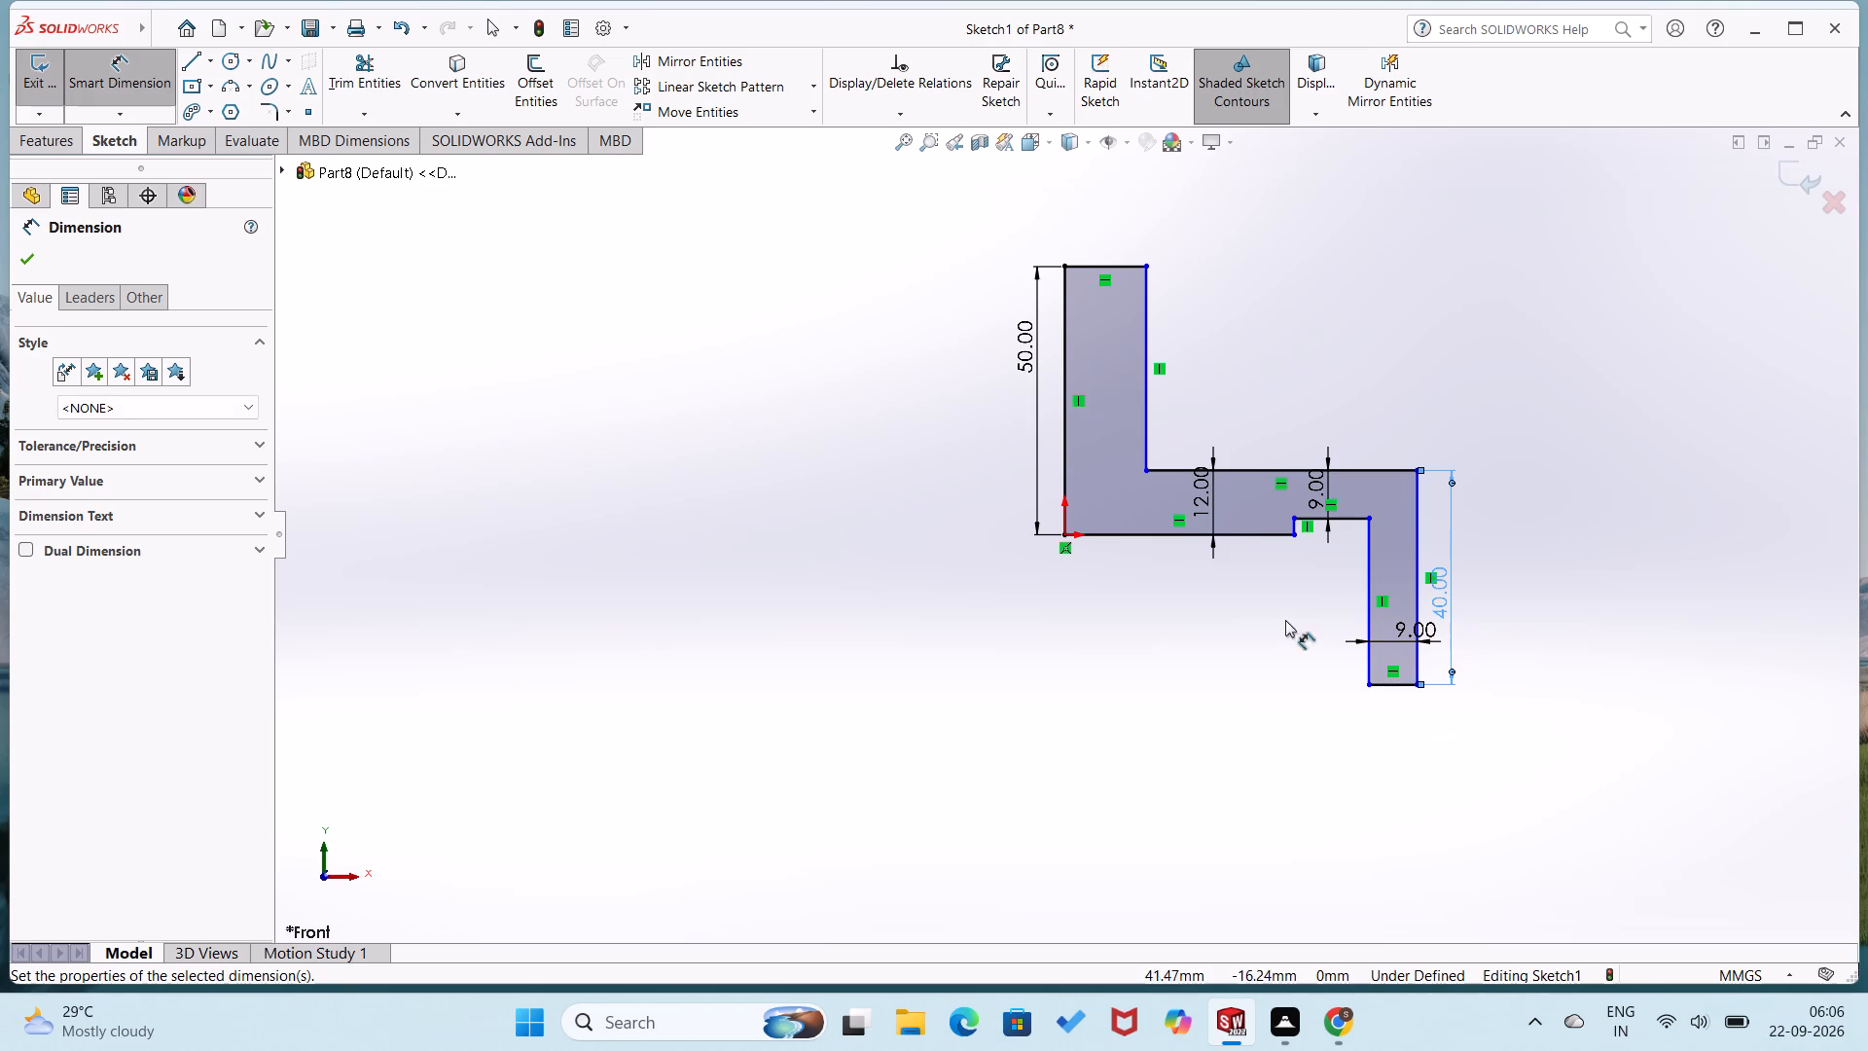
# Dimension the bottom horizontal line running from the origin to the notch to 39 mm.
pyautogui.click(1273, 533)
pyautogui.click(1253, 599)
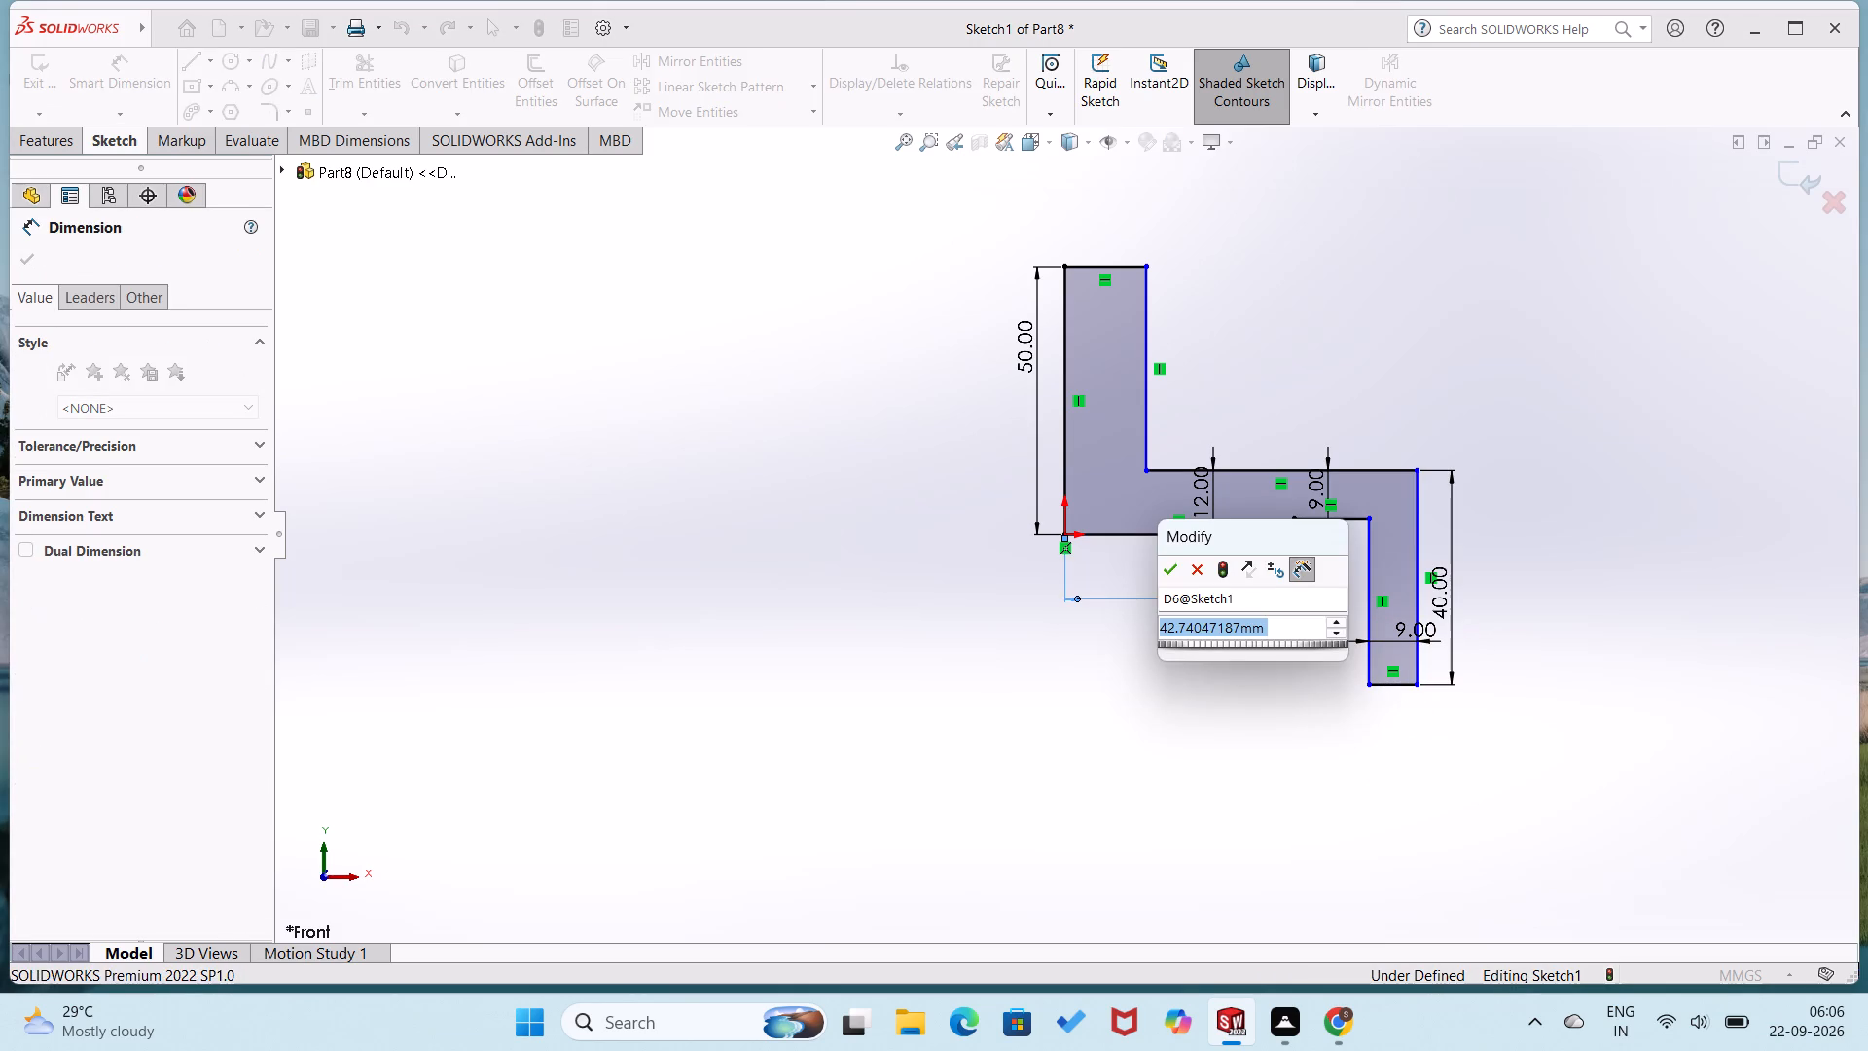
pyautogui.write('39')
pyautogui.press('Return')
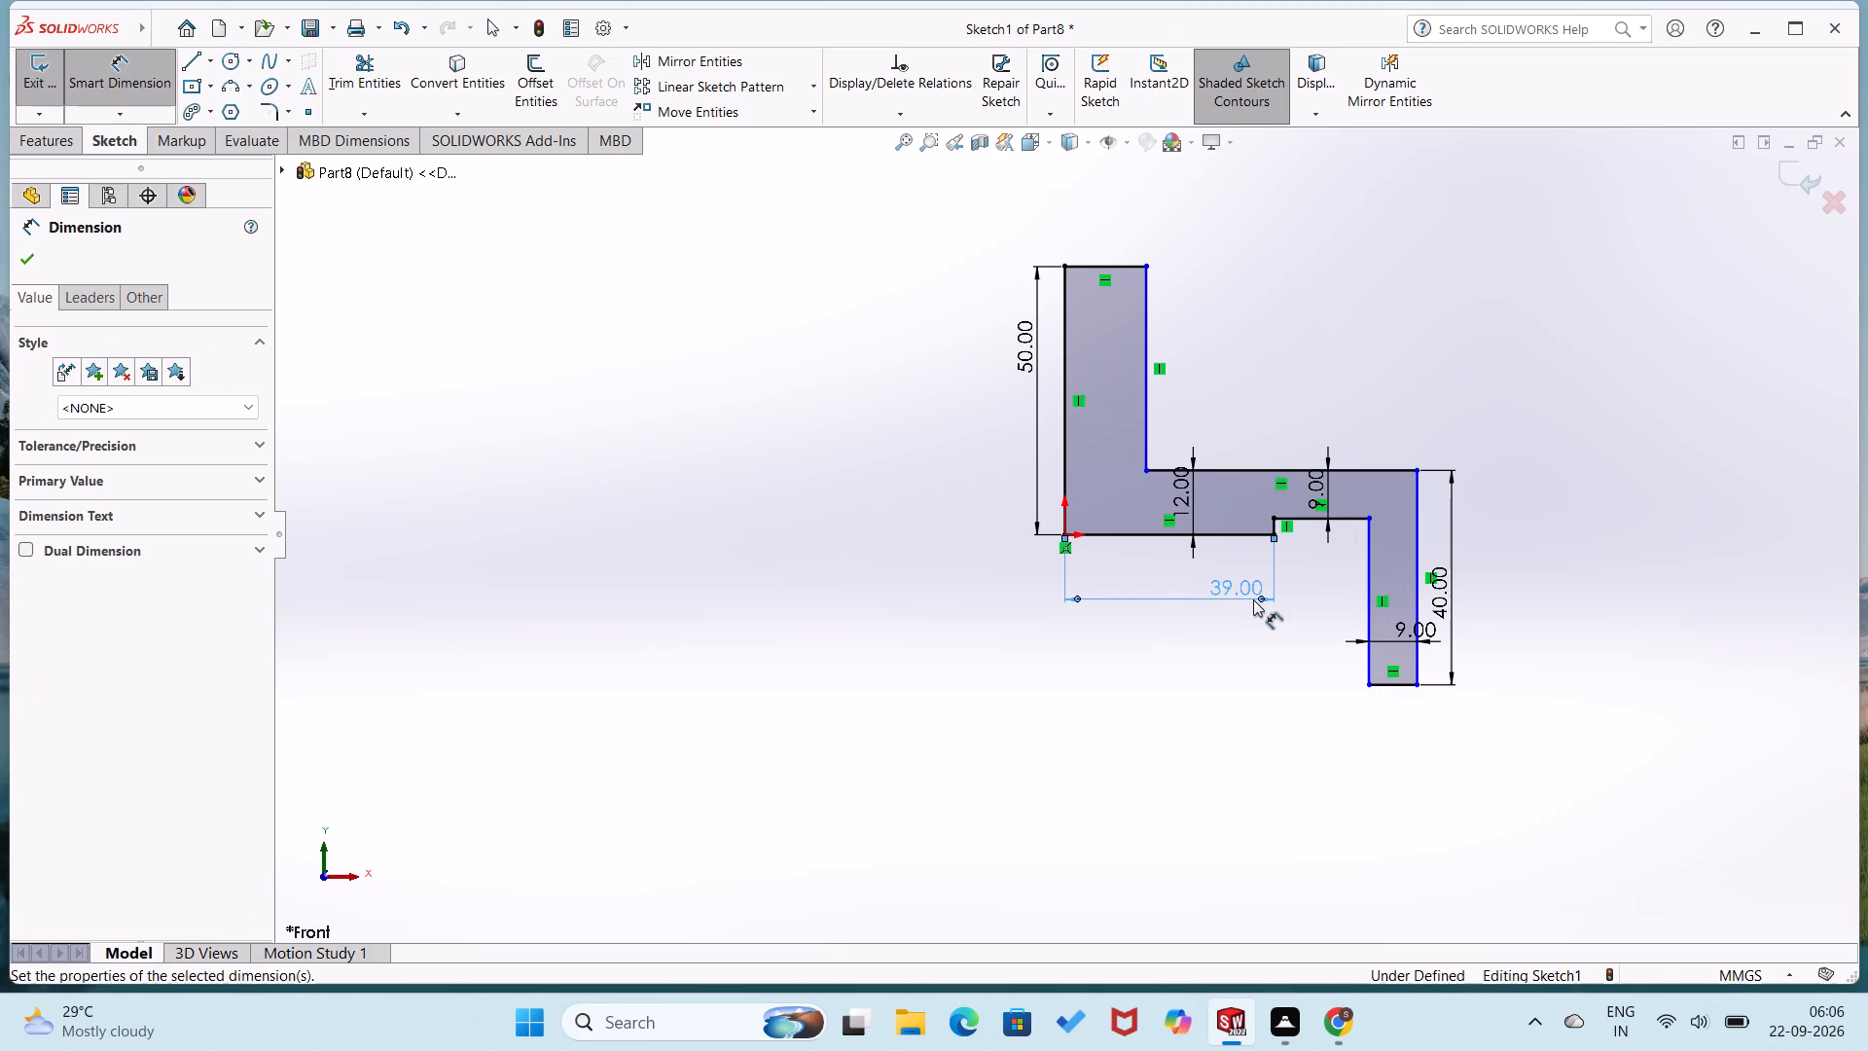
# Dimension the notch's horizontal top line under the arm to 21 mm.
pyautogui.click(1333, 517)
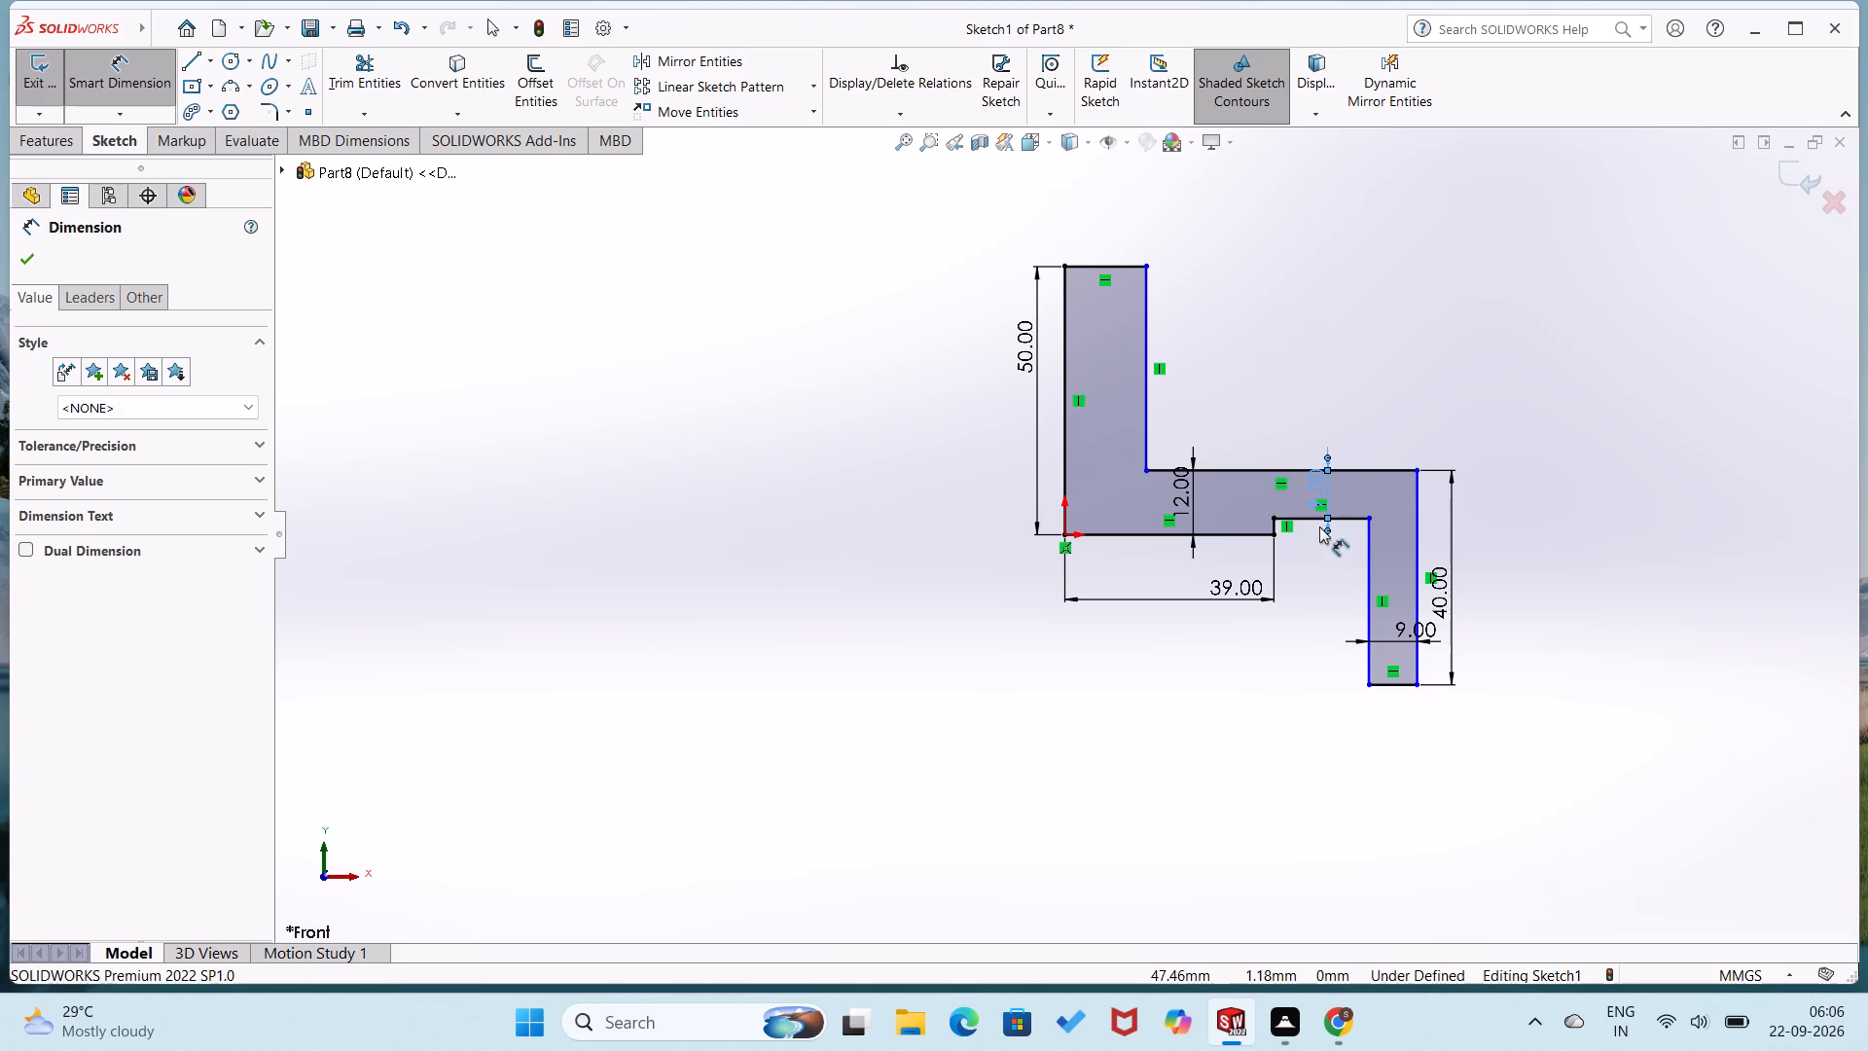
pyautogui.press('Escape')
pyautogui.click(1345, 521)
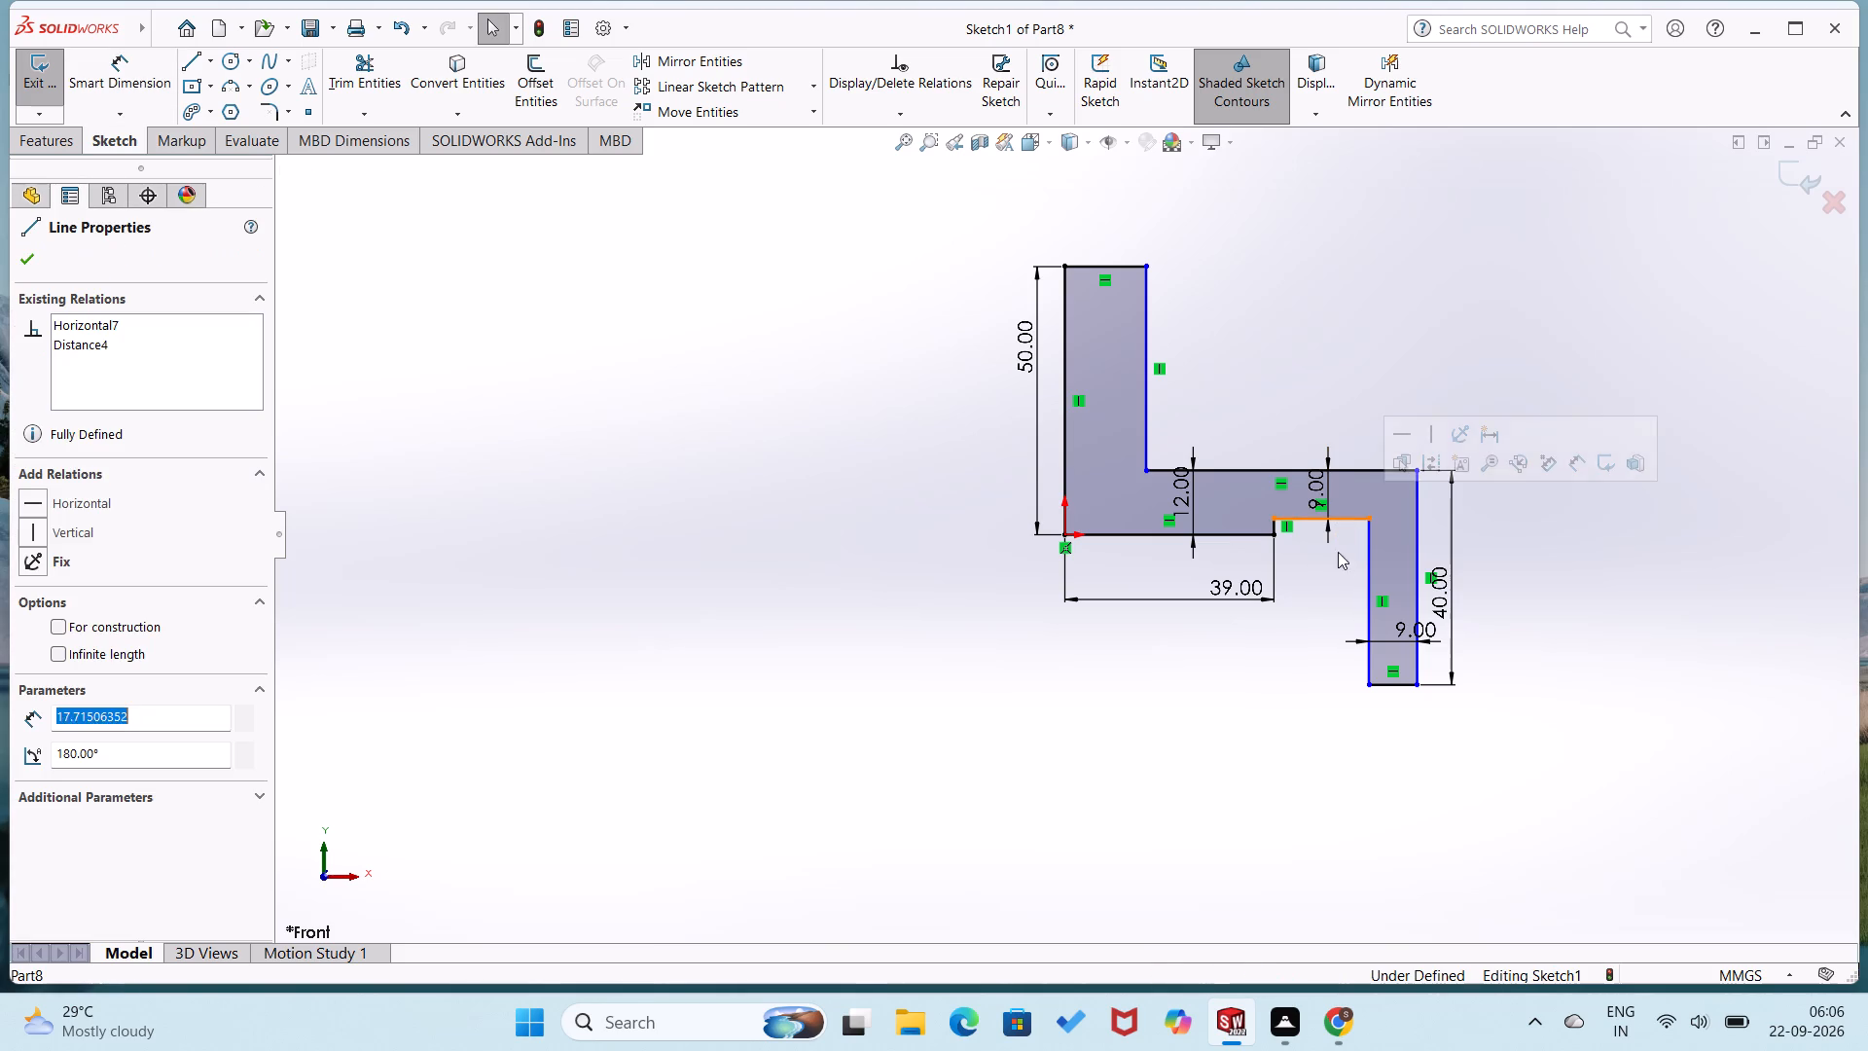
pyautogui.press('Escape')
pyautogui.moveTo(1168, 649); pyautogui.dragTo(1353, 357, button='right')
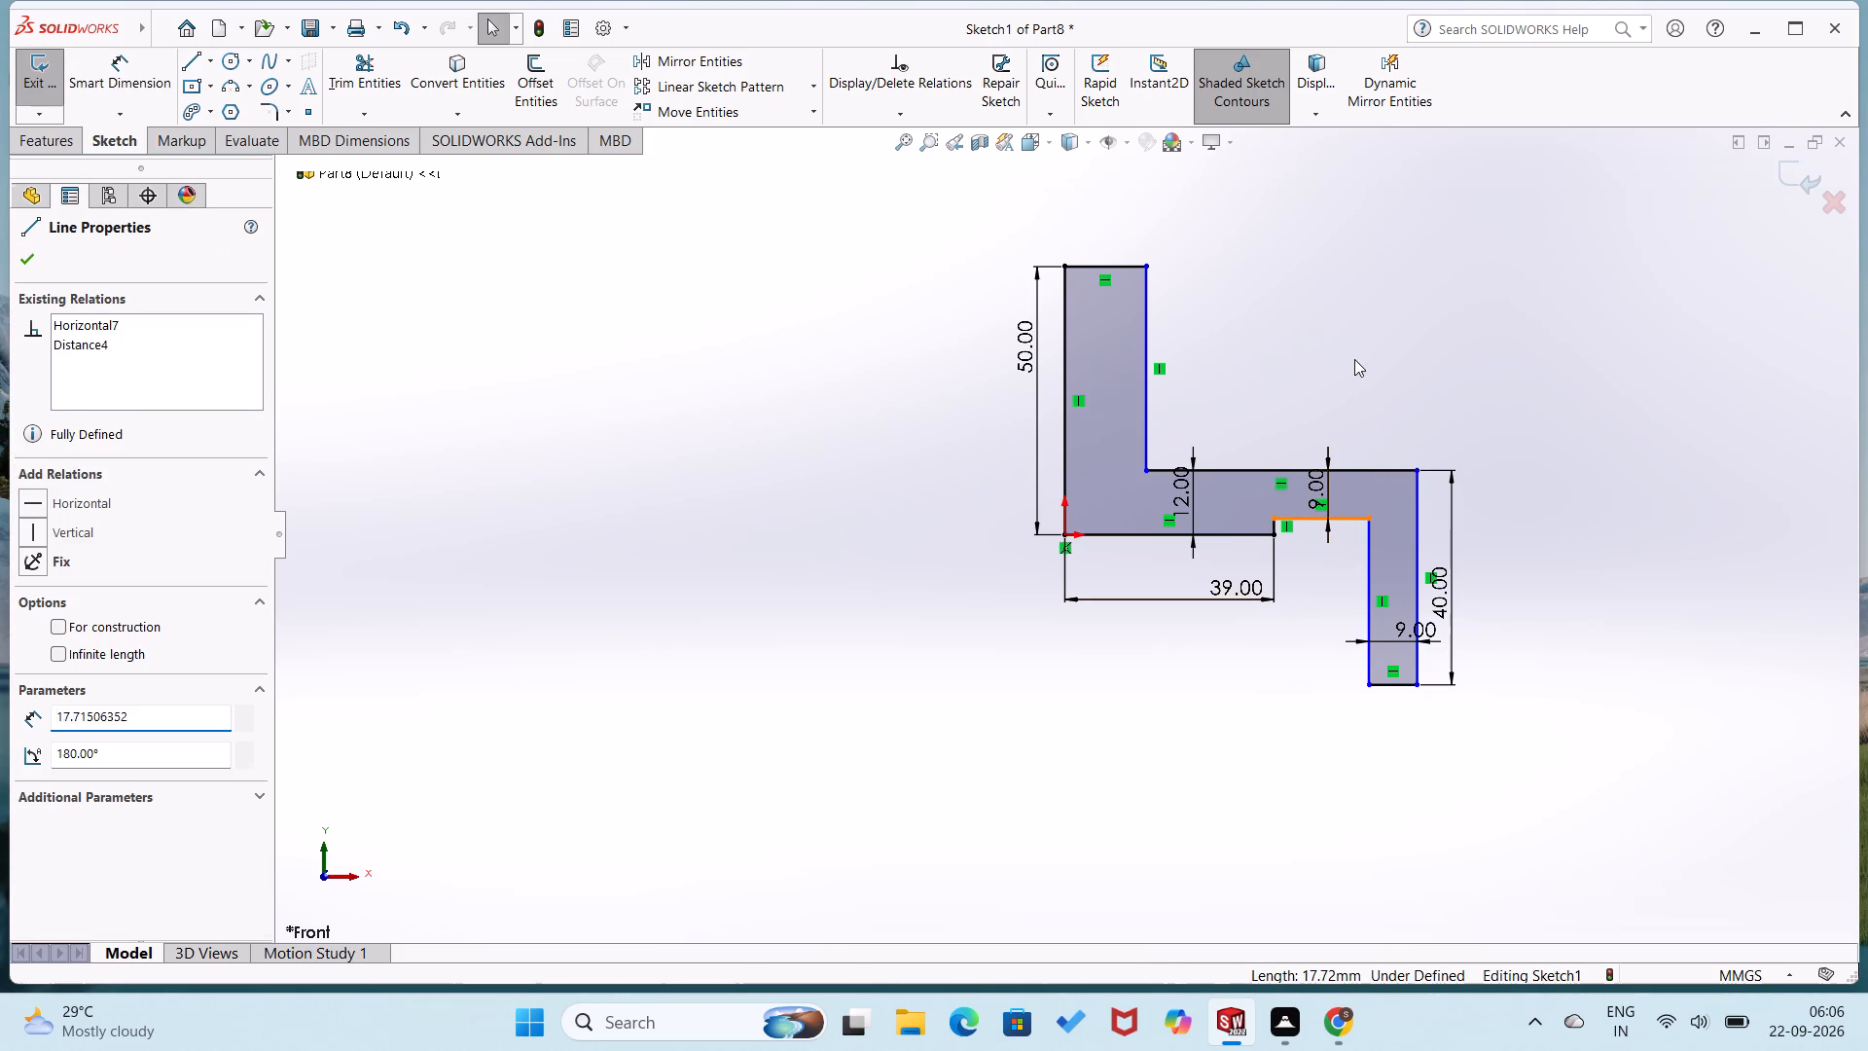
pyautogui.click(1351, 516)
pyautogui.click(1339, 574)
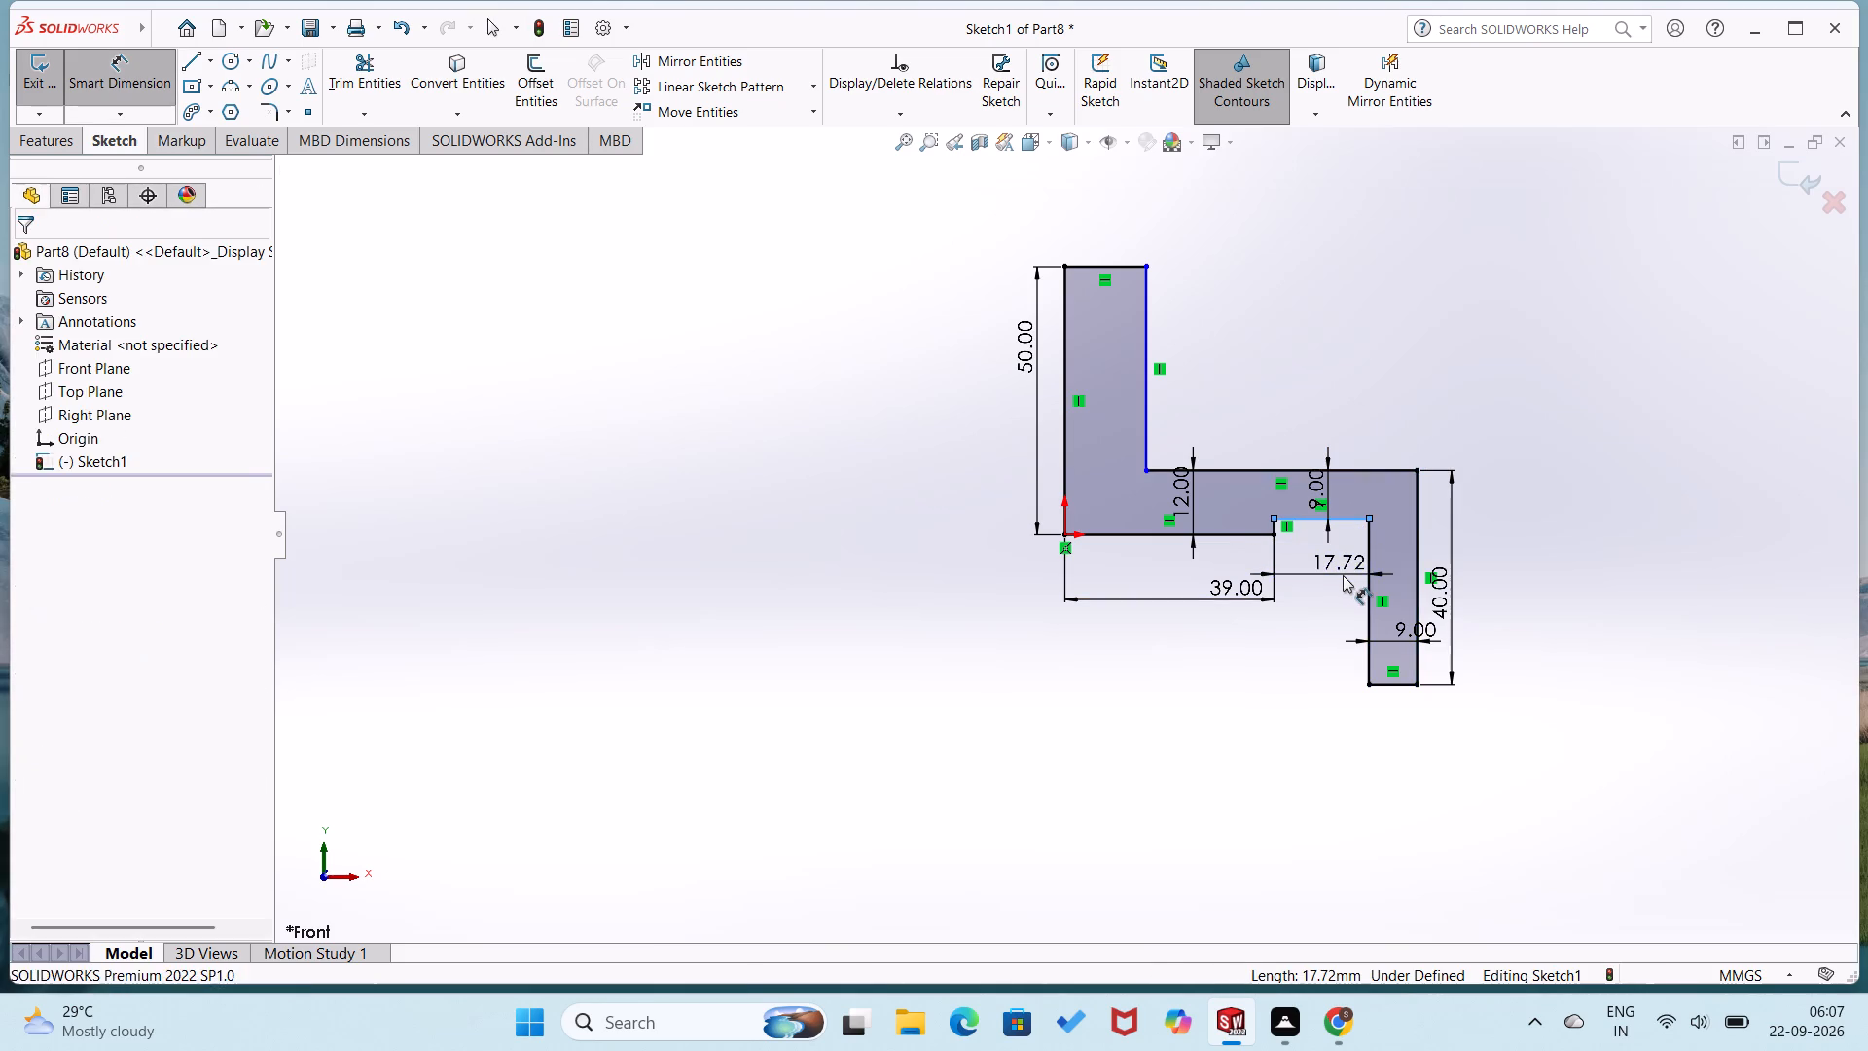
pyautogui.write('21')
pyautogui.press('Return')
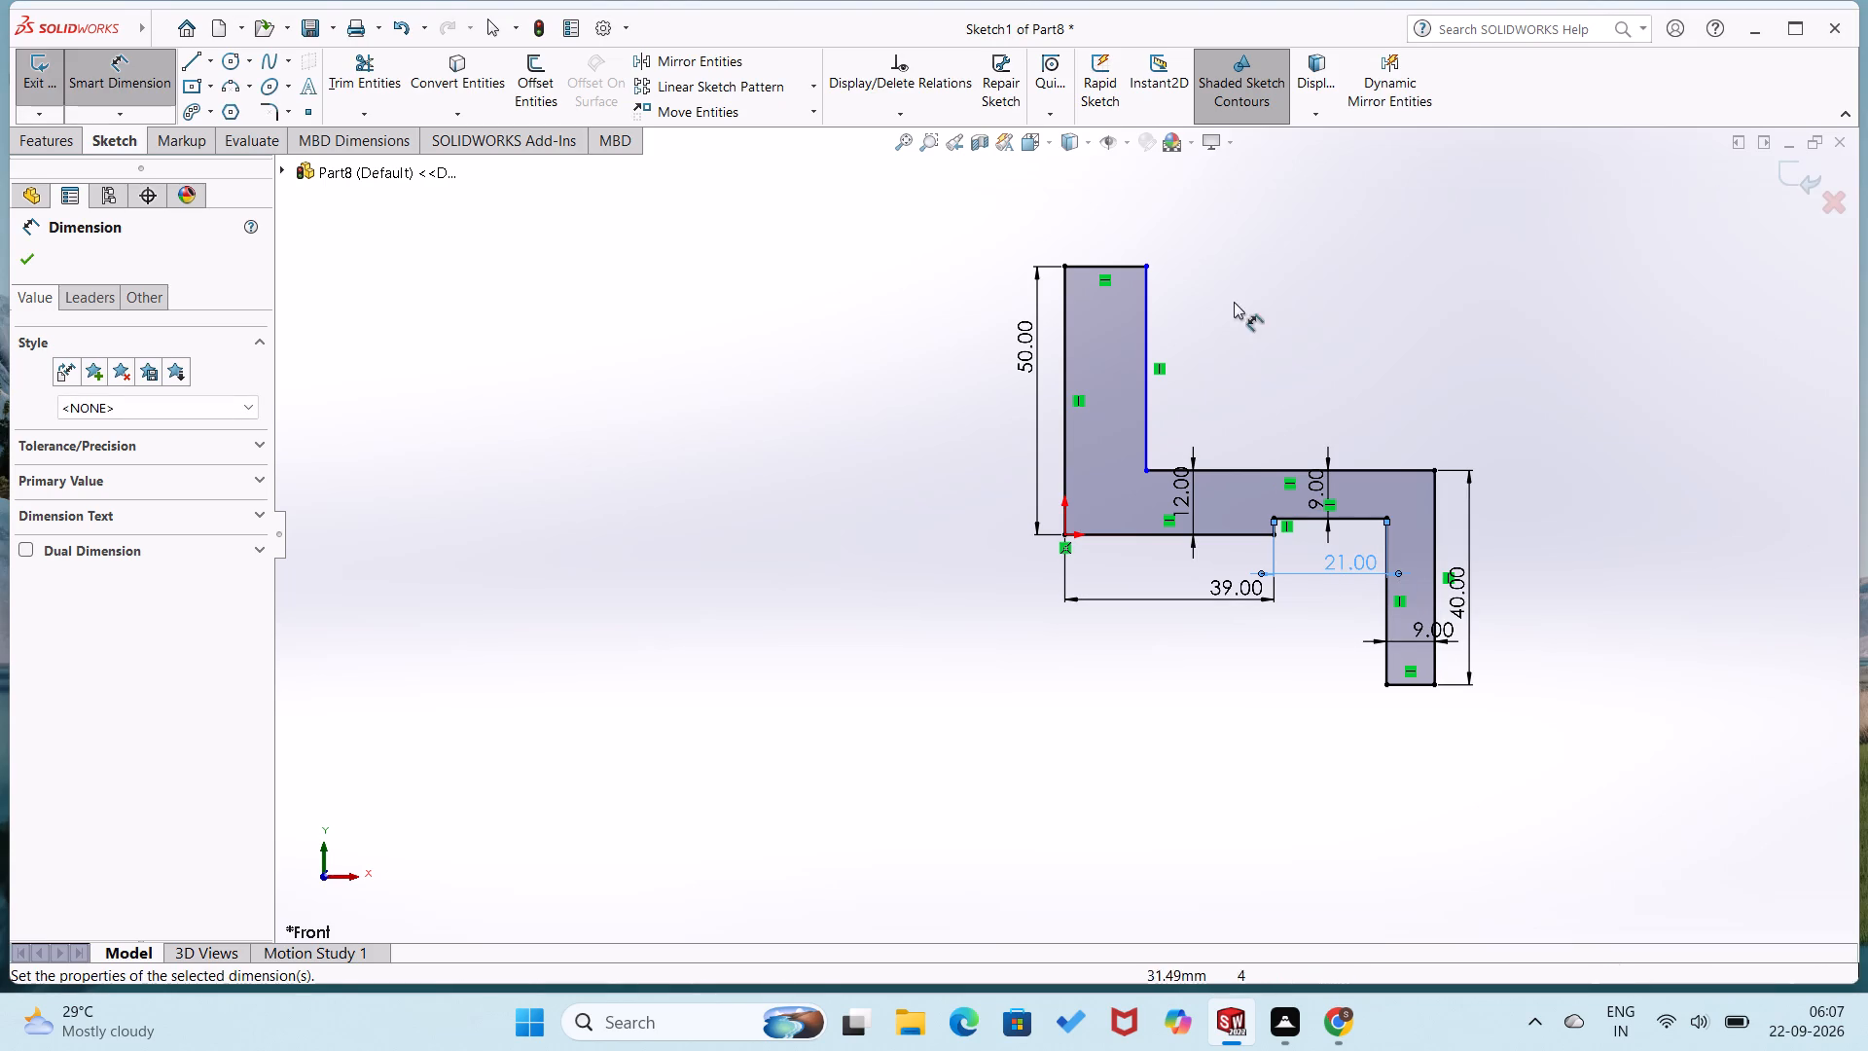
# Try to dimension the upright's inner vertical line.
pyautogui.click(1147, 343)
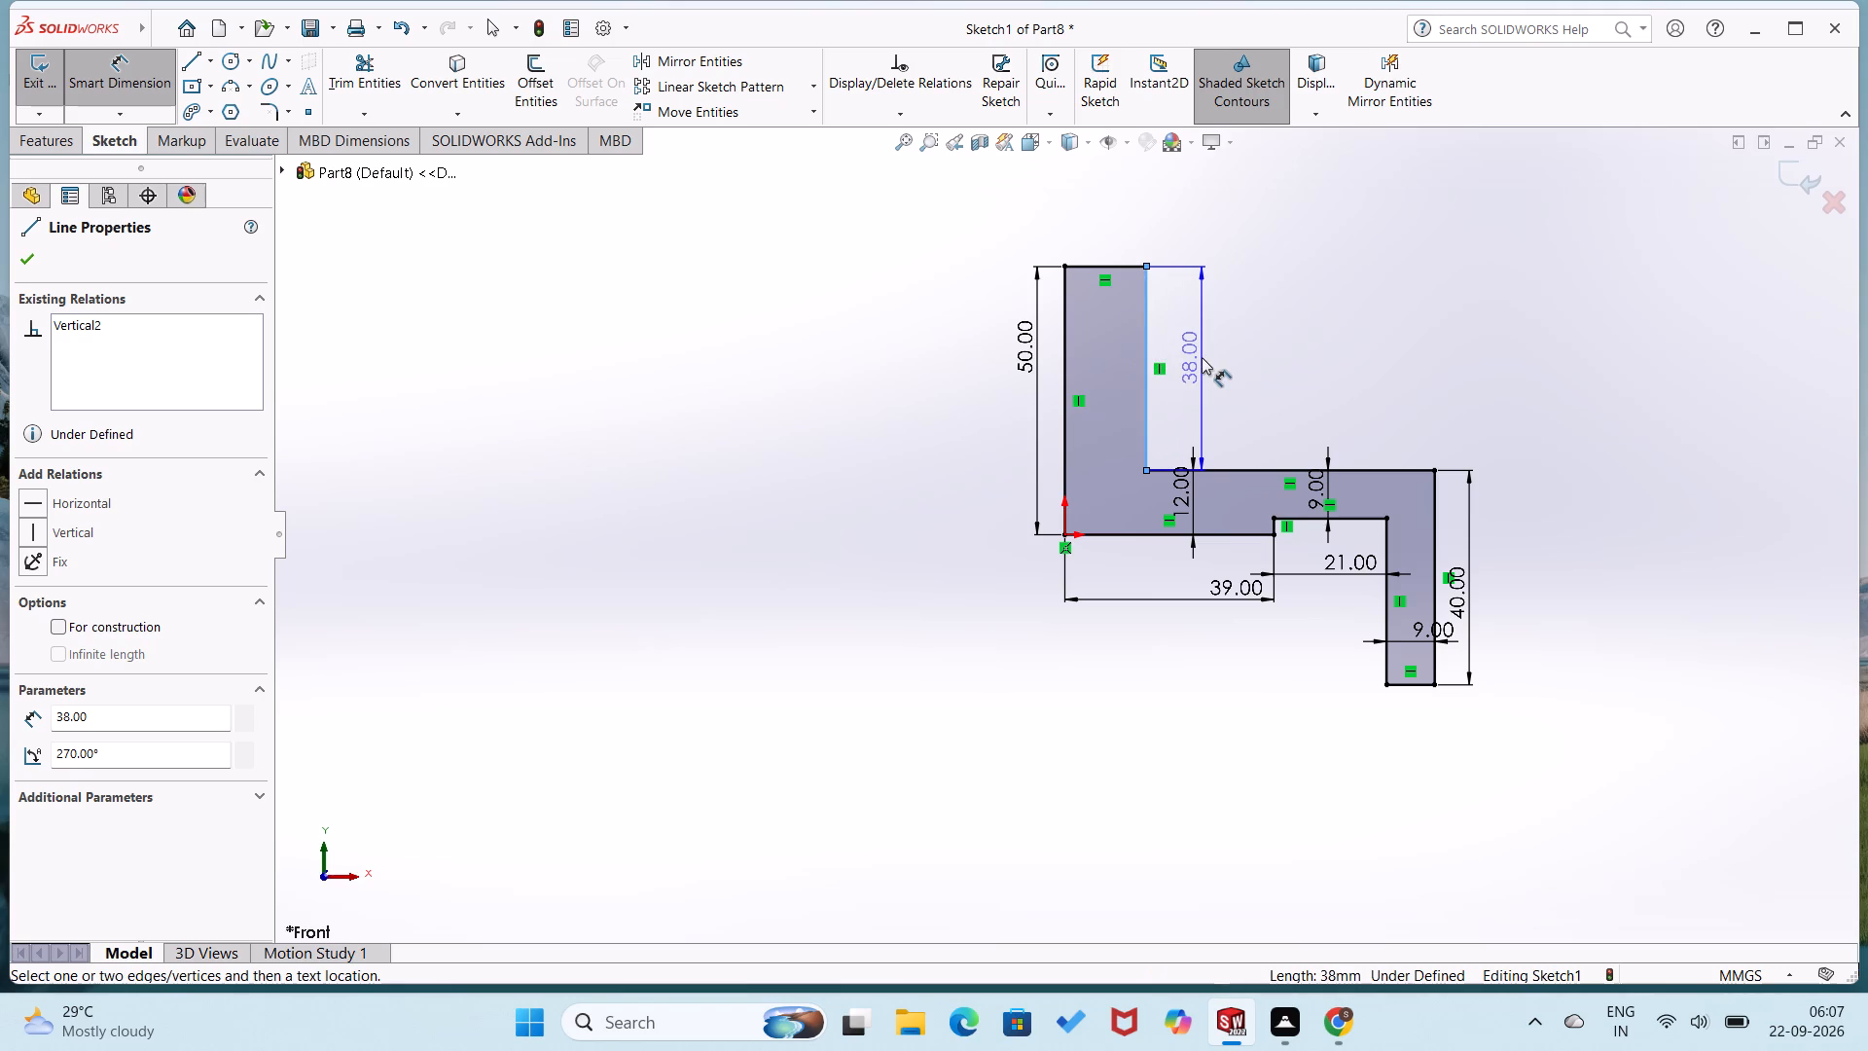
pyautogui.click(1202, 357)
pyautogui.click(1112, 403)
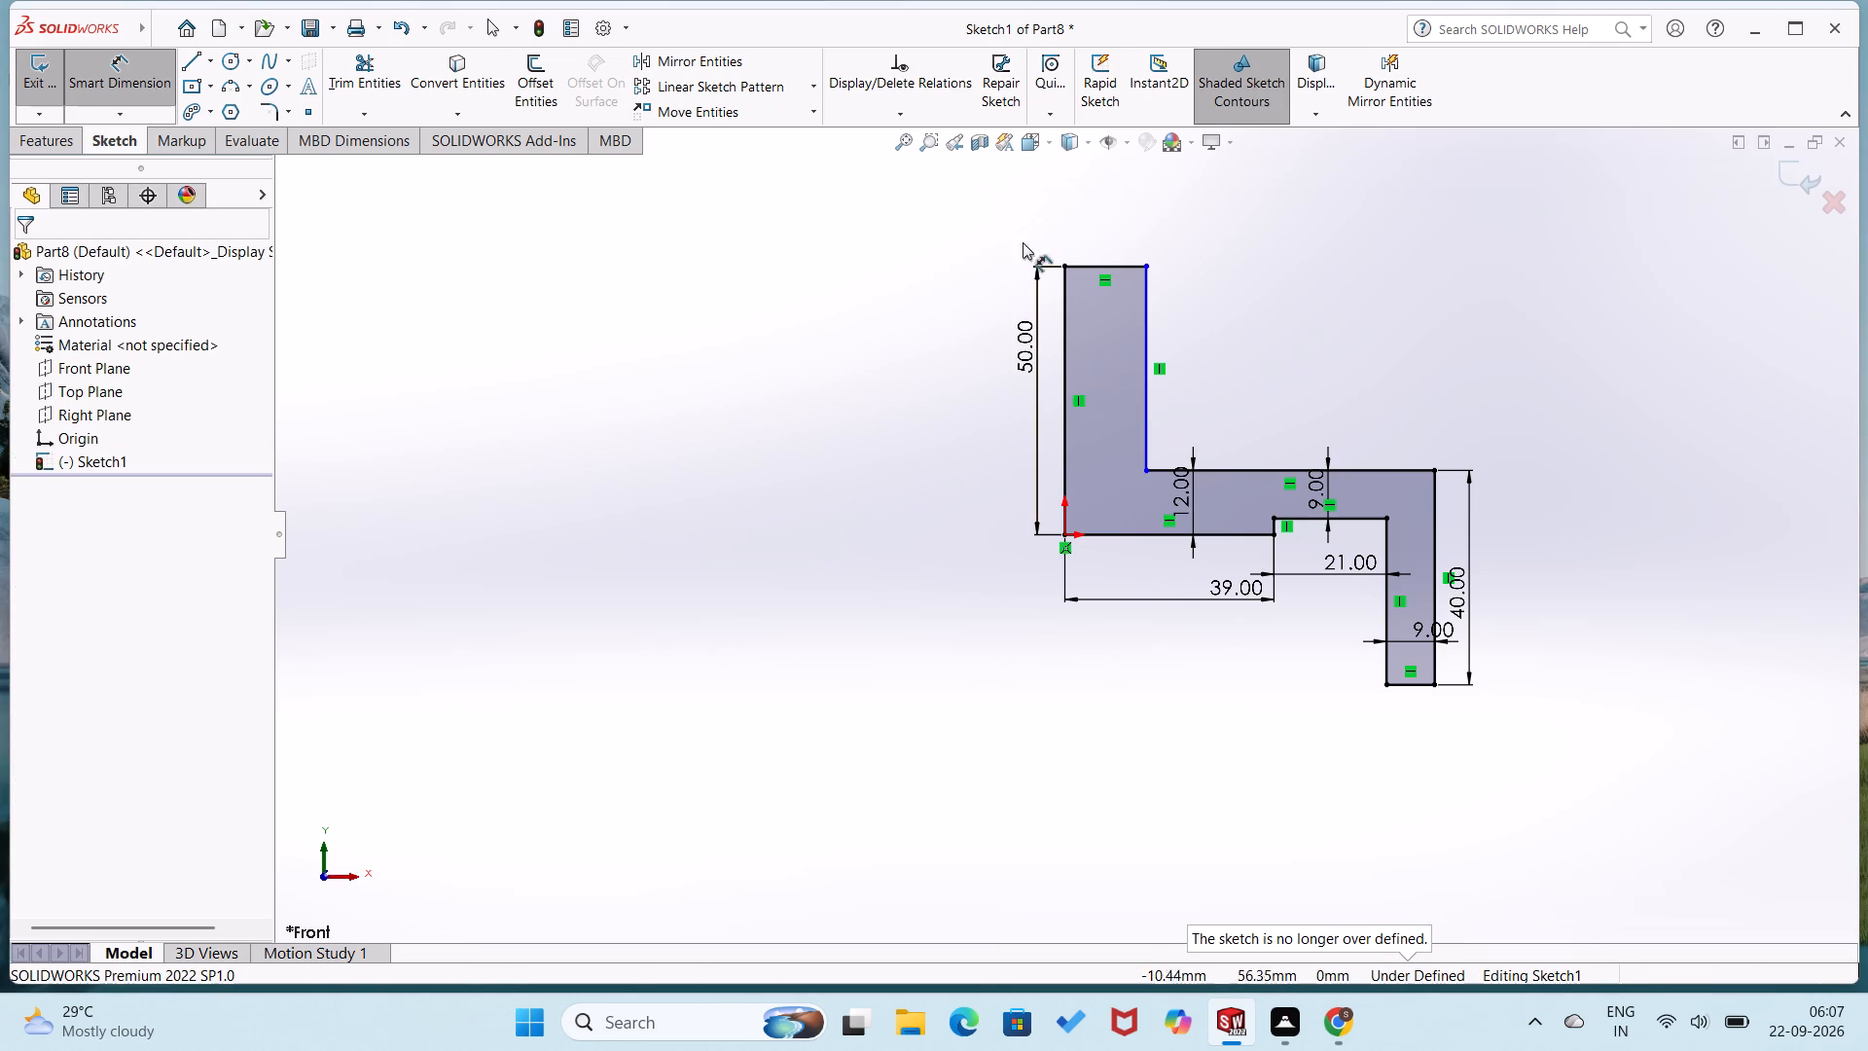
# Dimension the upright's short top line to 9 mm.
pyautogui.click(1090, 269)
pyautogui.click(1106, 244)
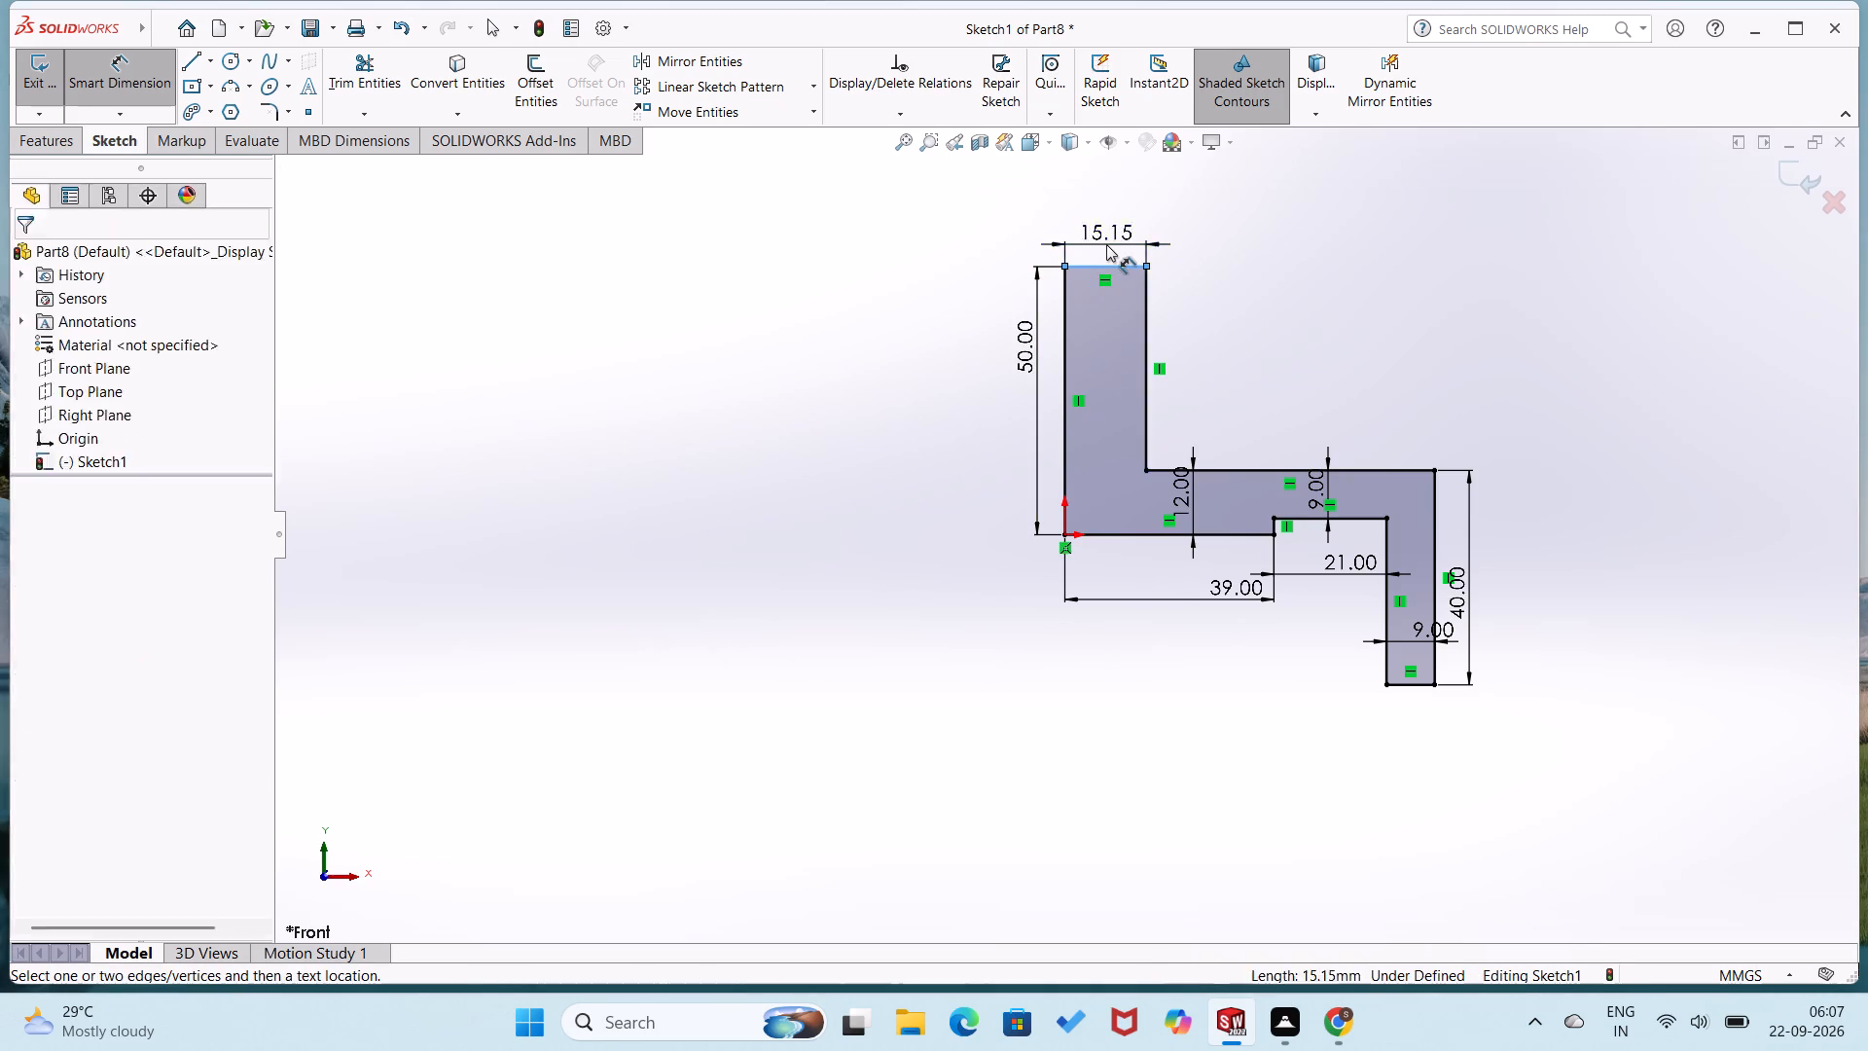
pyautogui.press('9')
pyautogui.press('Return')
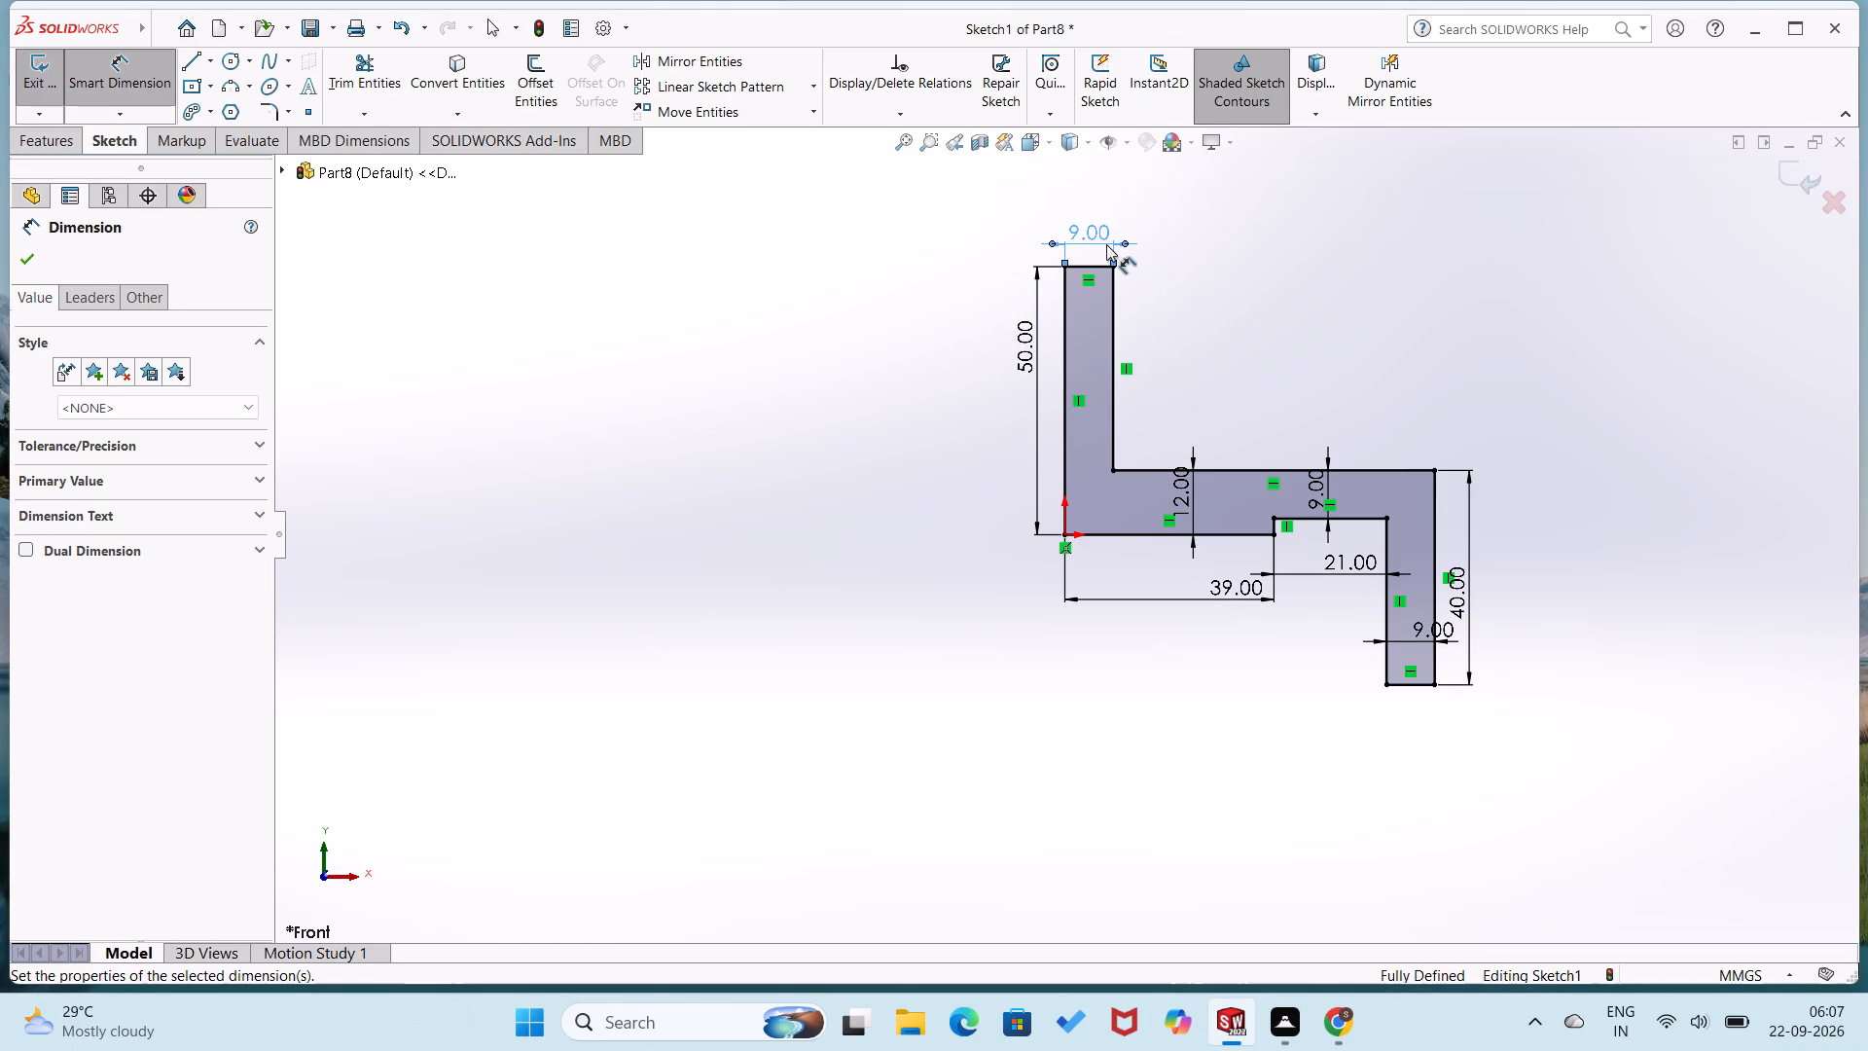
pyautogui.click(968, 411)
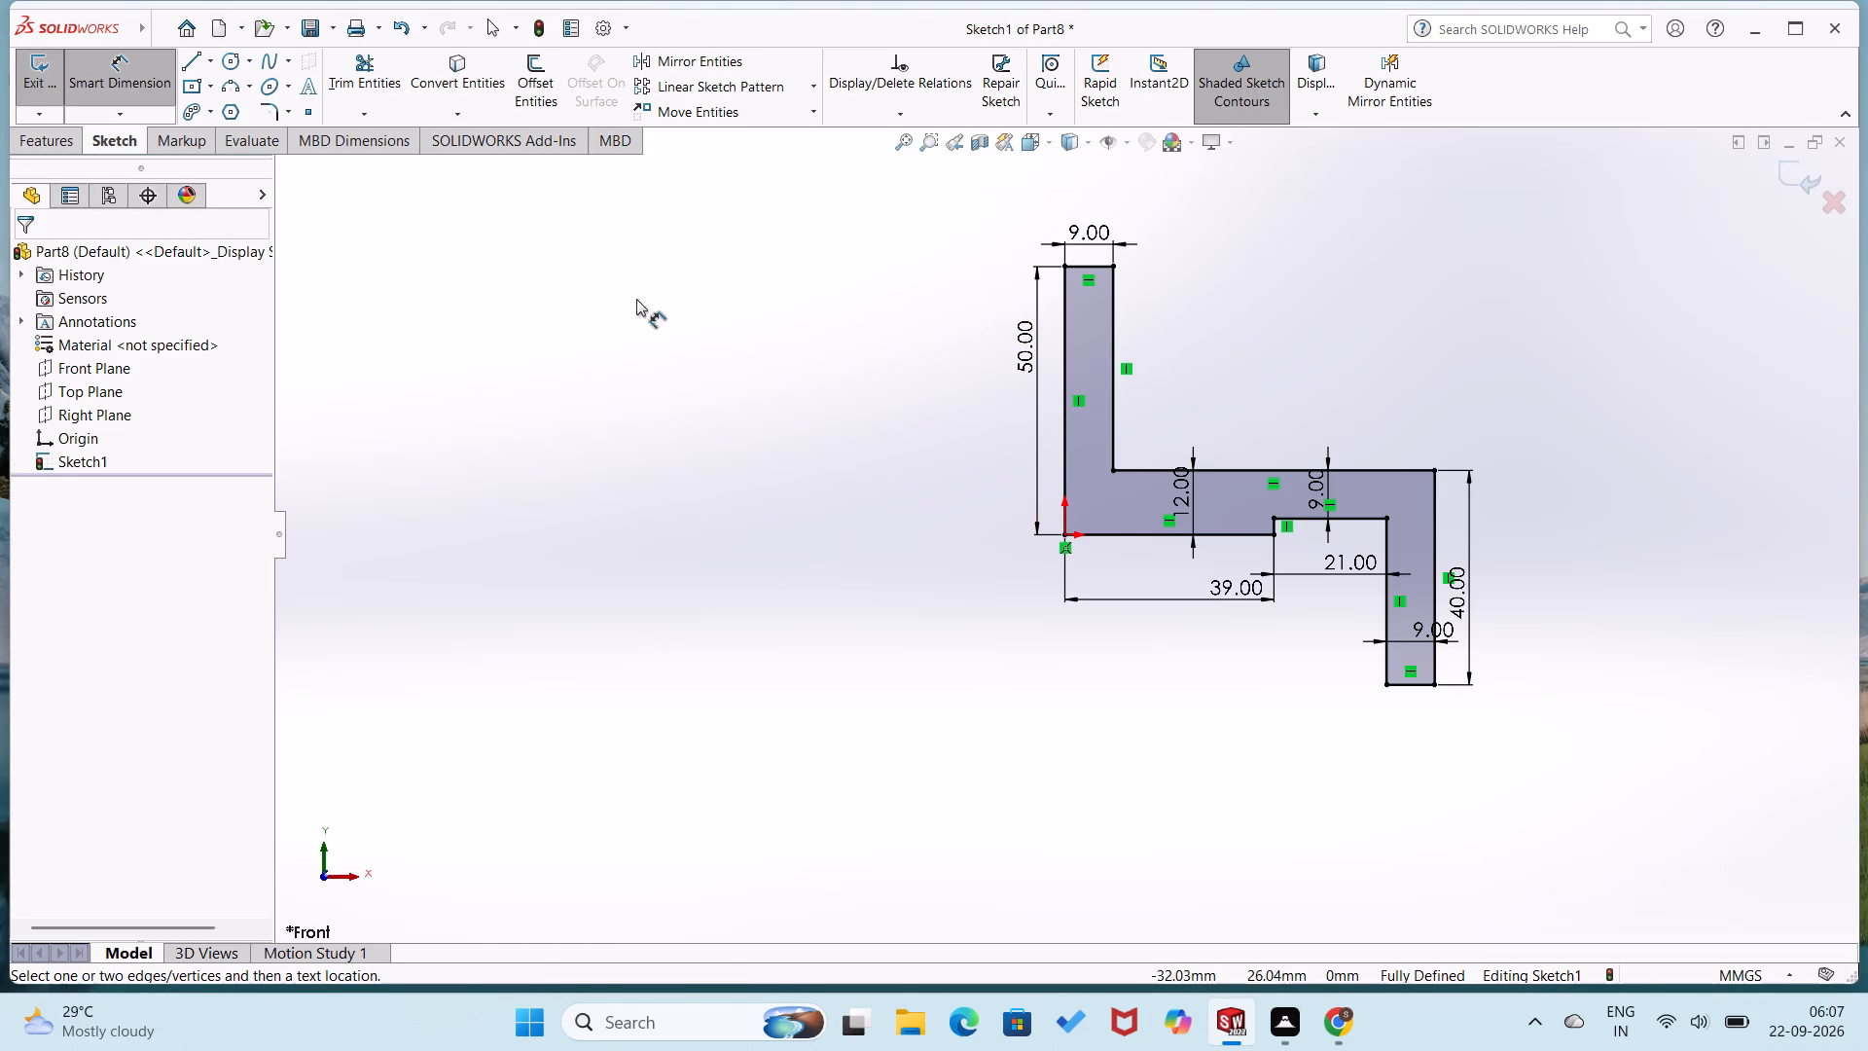
# Extrude the profile as a boss with a Blind depth of 50 mm in the reversed direction.
pyautogui.click(63, 139)
pyautogui.click(46, 93)
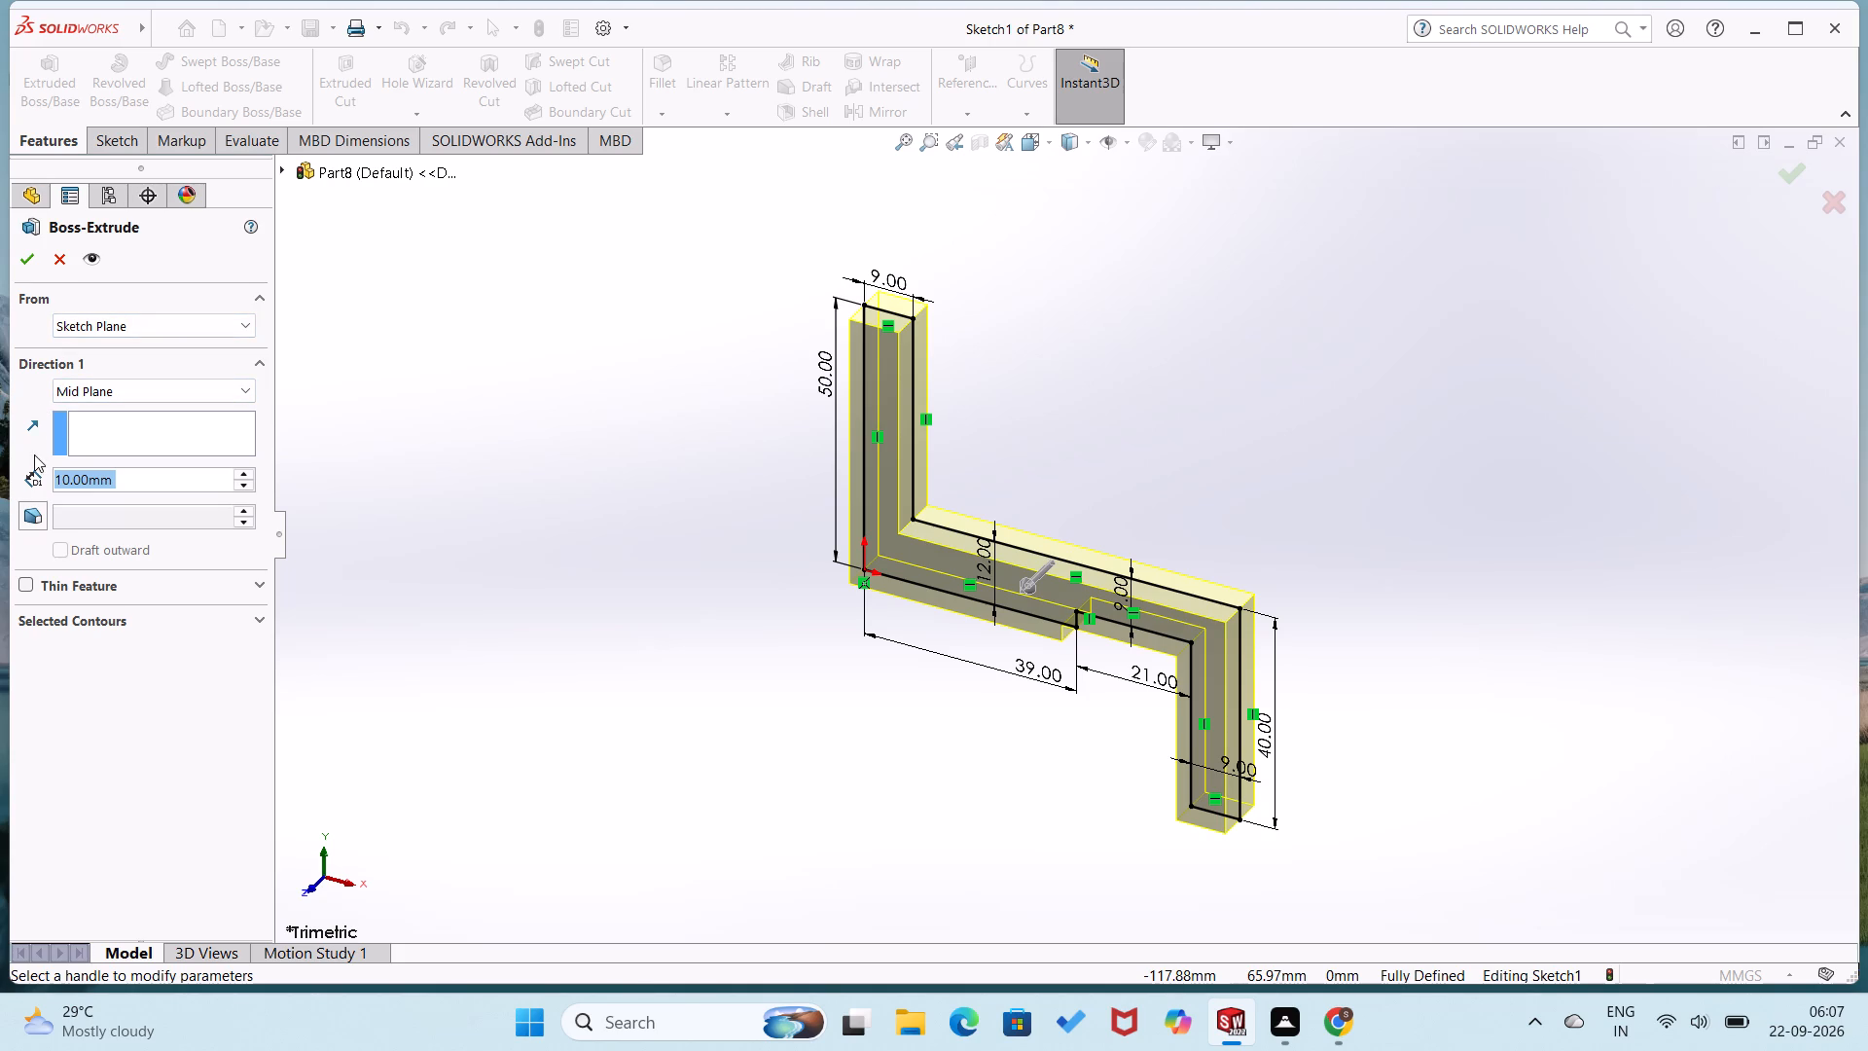
pyautogui.click(250, 392)
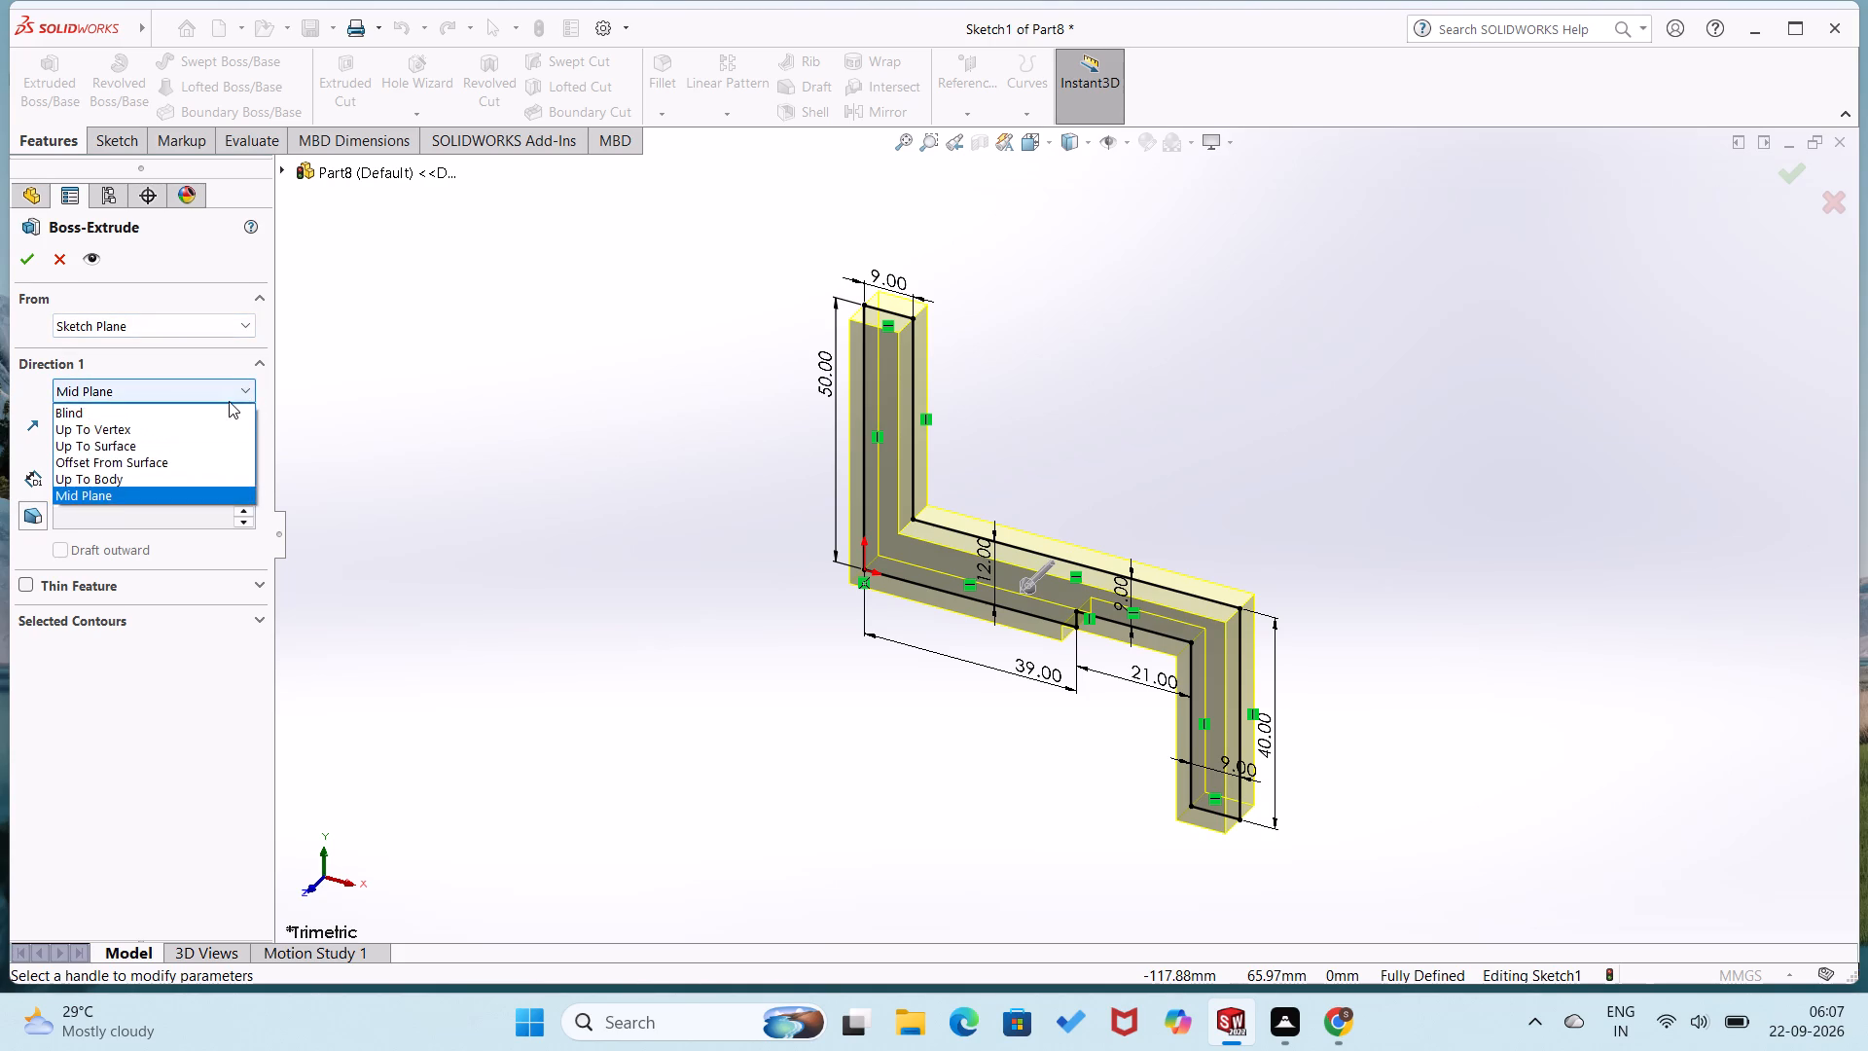
pyautogui.click(228, 405)
pyautogui.click(51, 394)
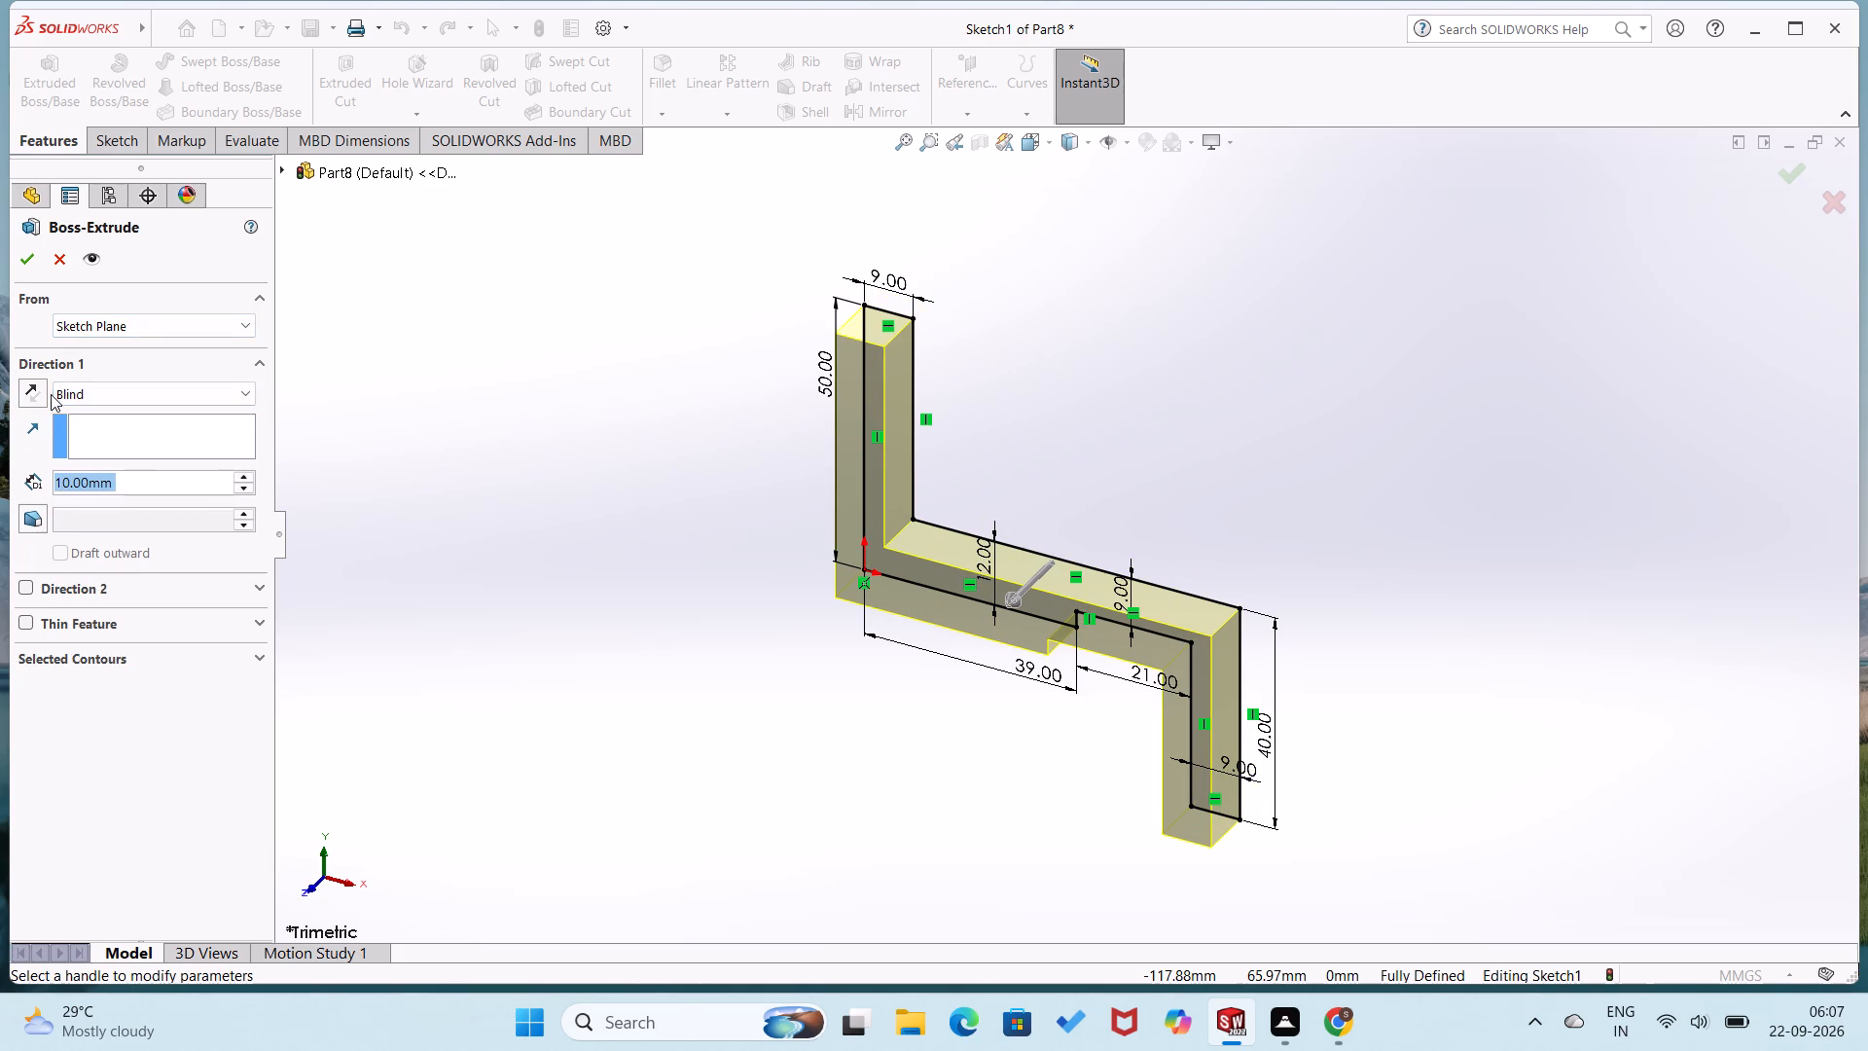
pyautogui.click(39, 392)
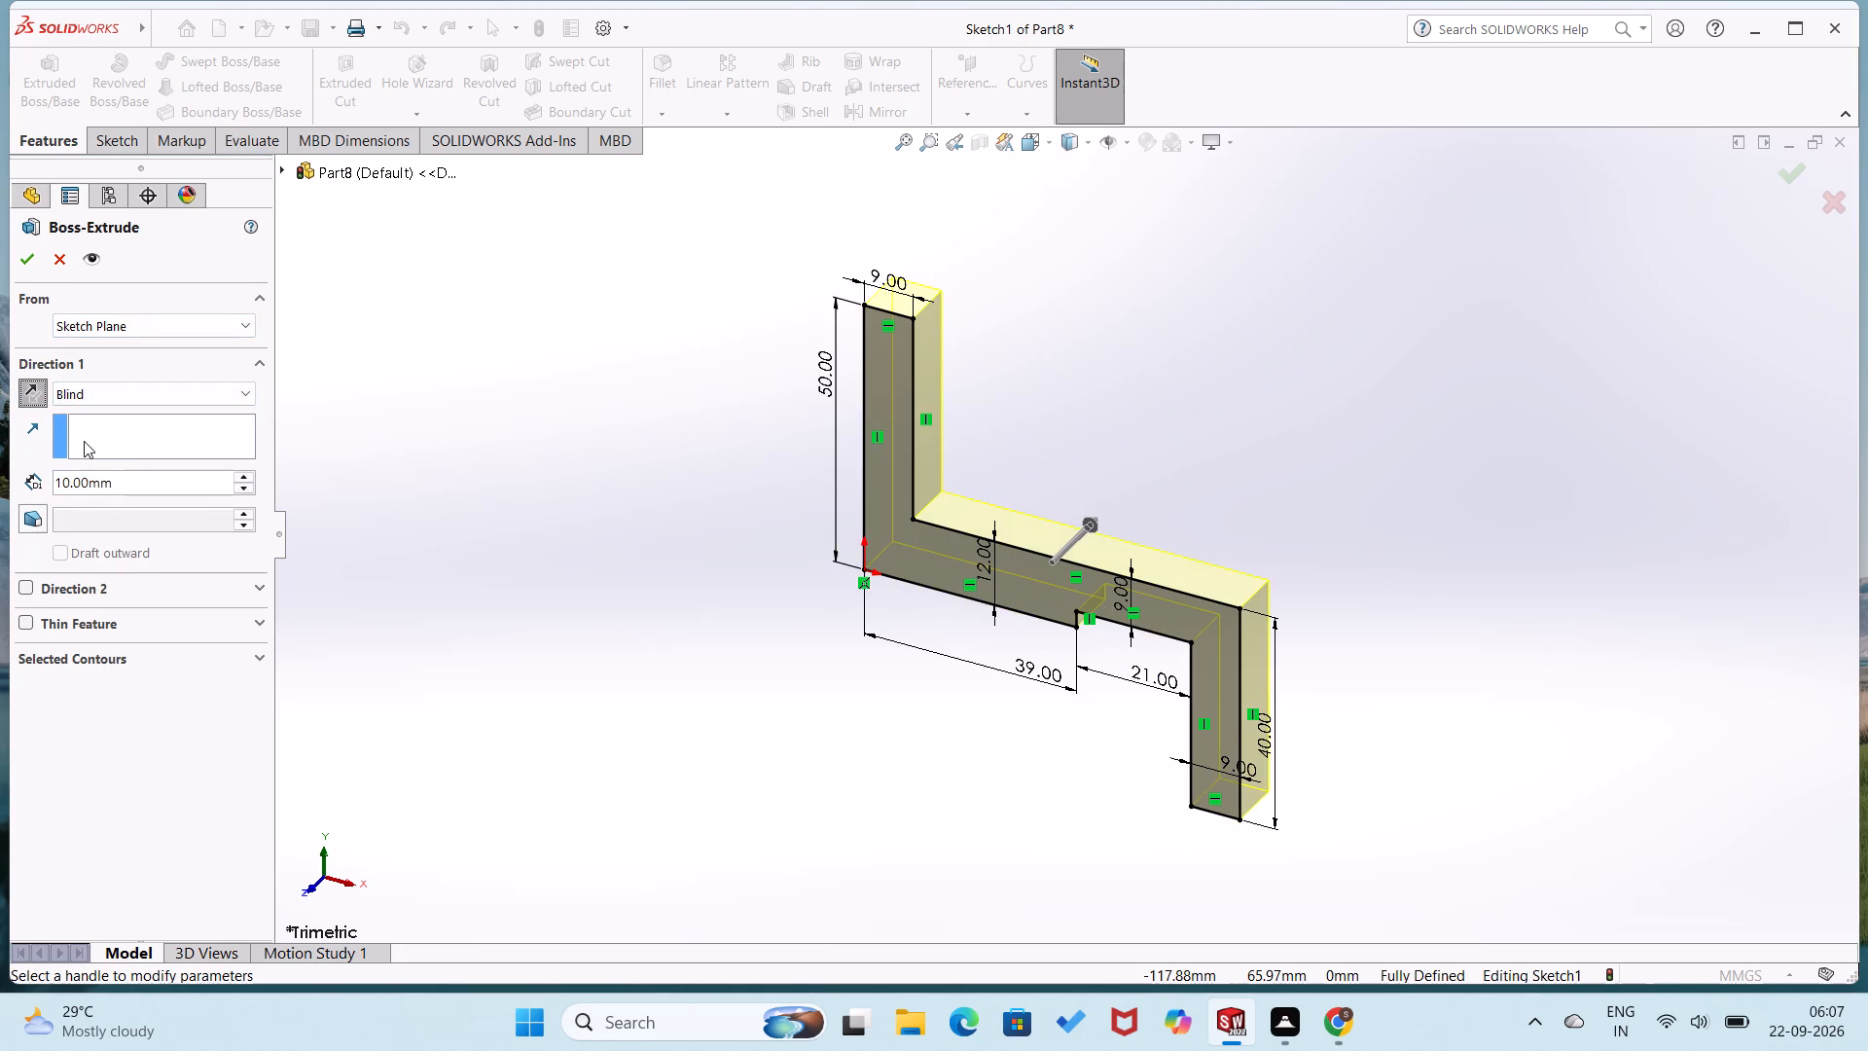
pyautogui.moveTo(129, 476); pyautogui.dragTo(49, 473)
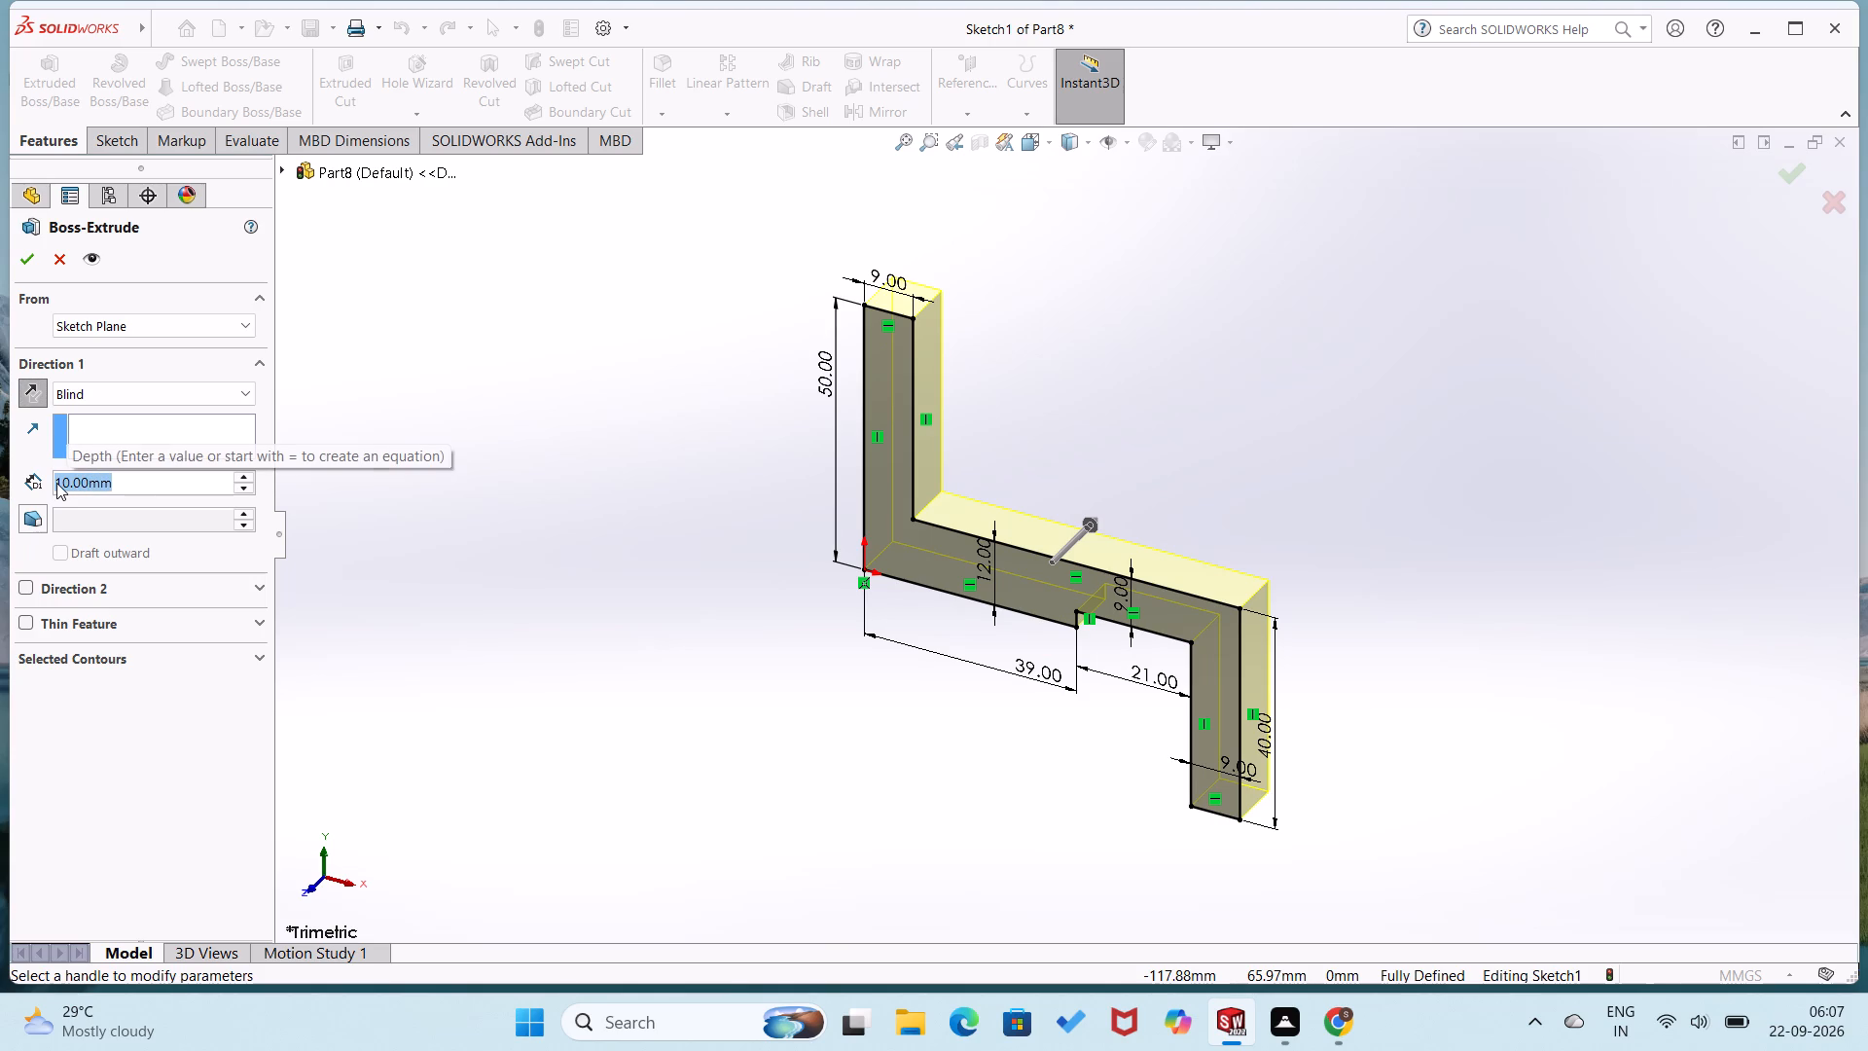
pyautogui.write('50')
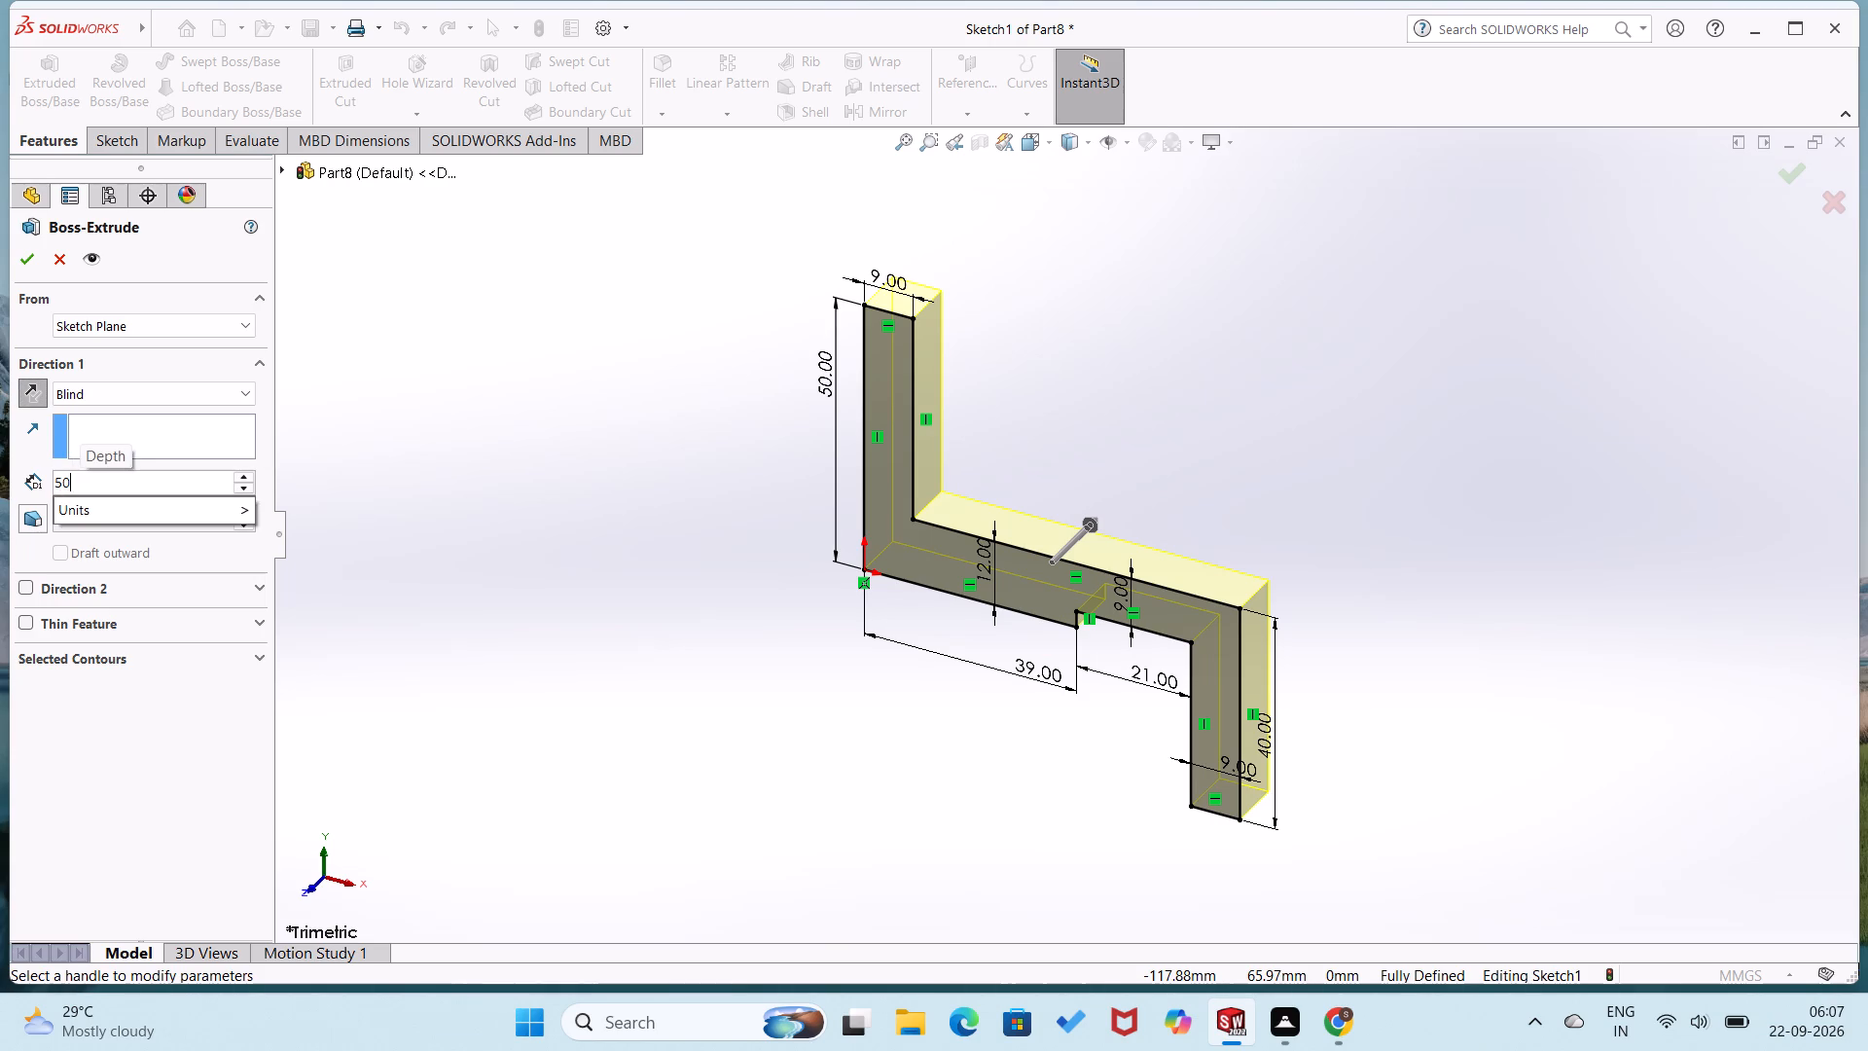
pyautogui.press('Return')
pyautogui.click(567, 623)
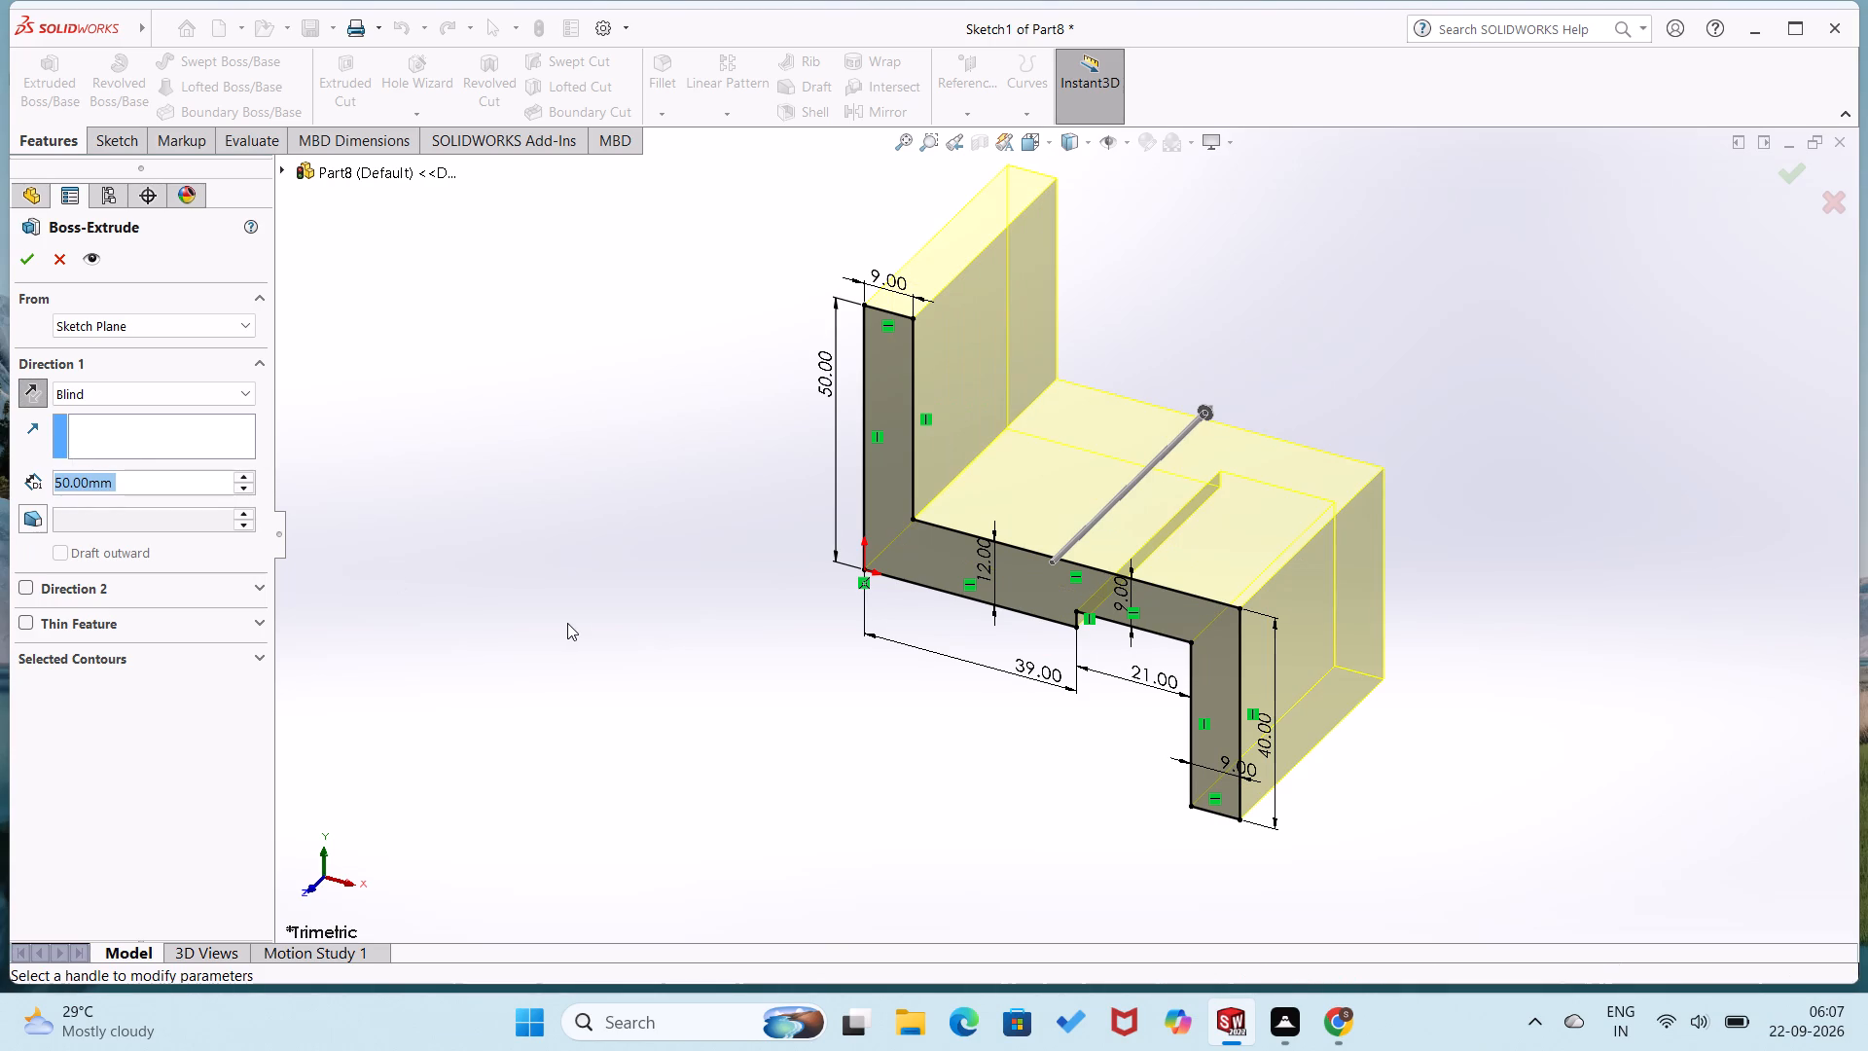
pyautogui.click(30, 267)
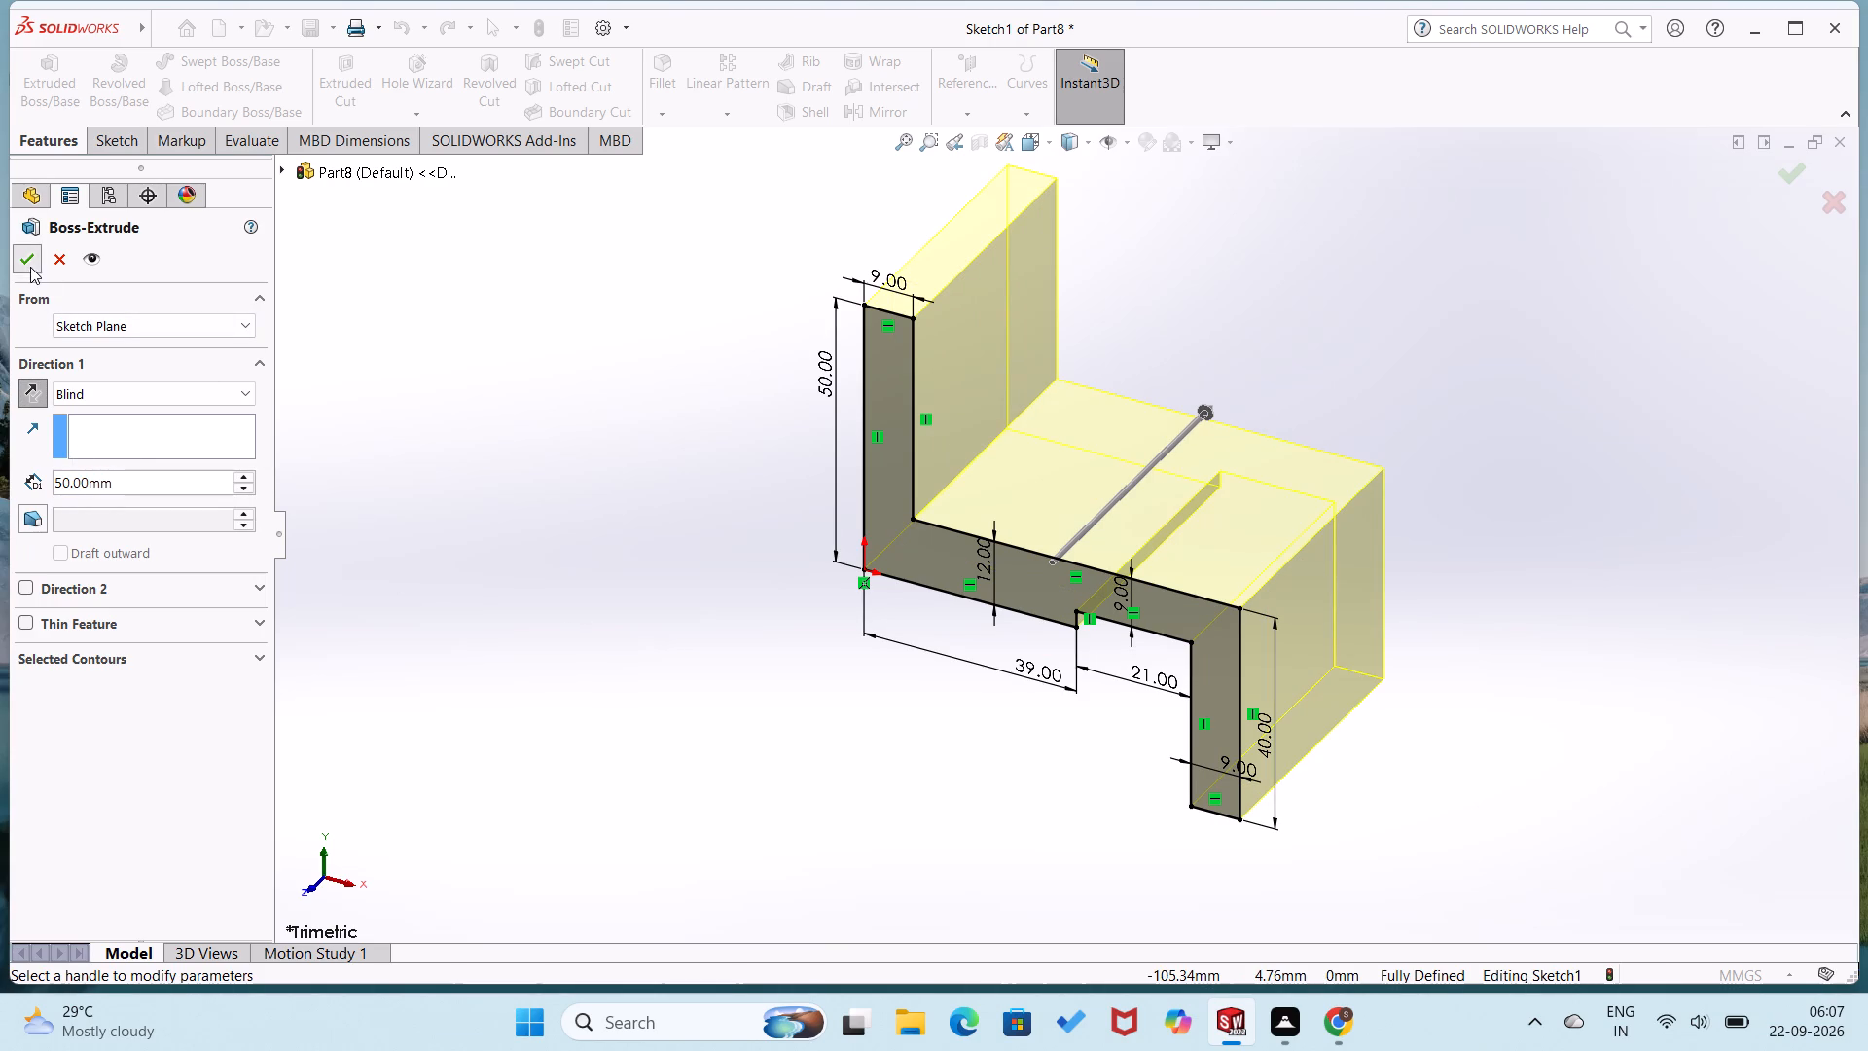
pyautogui.click(481, 472)
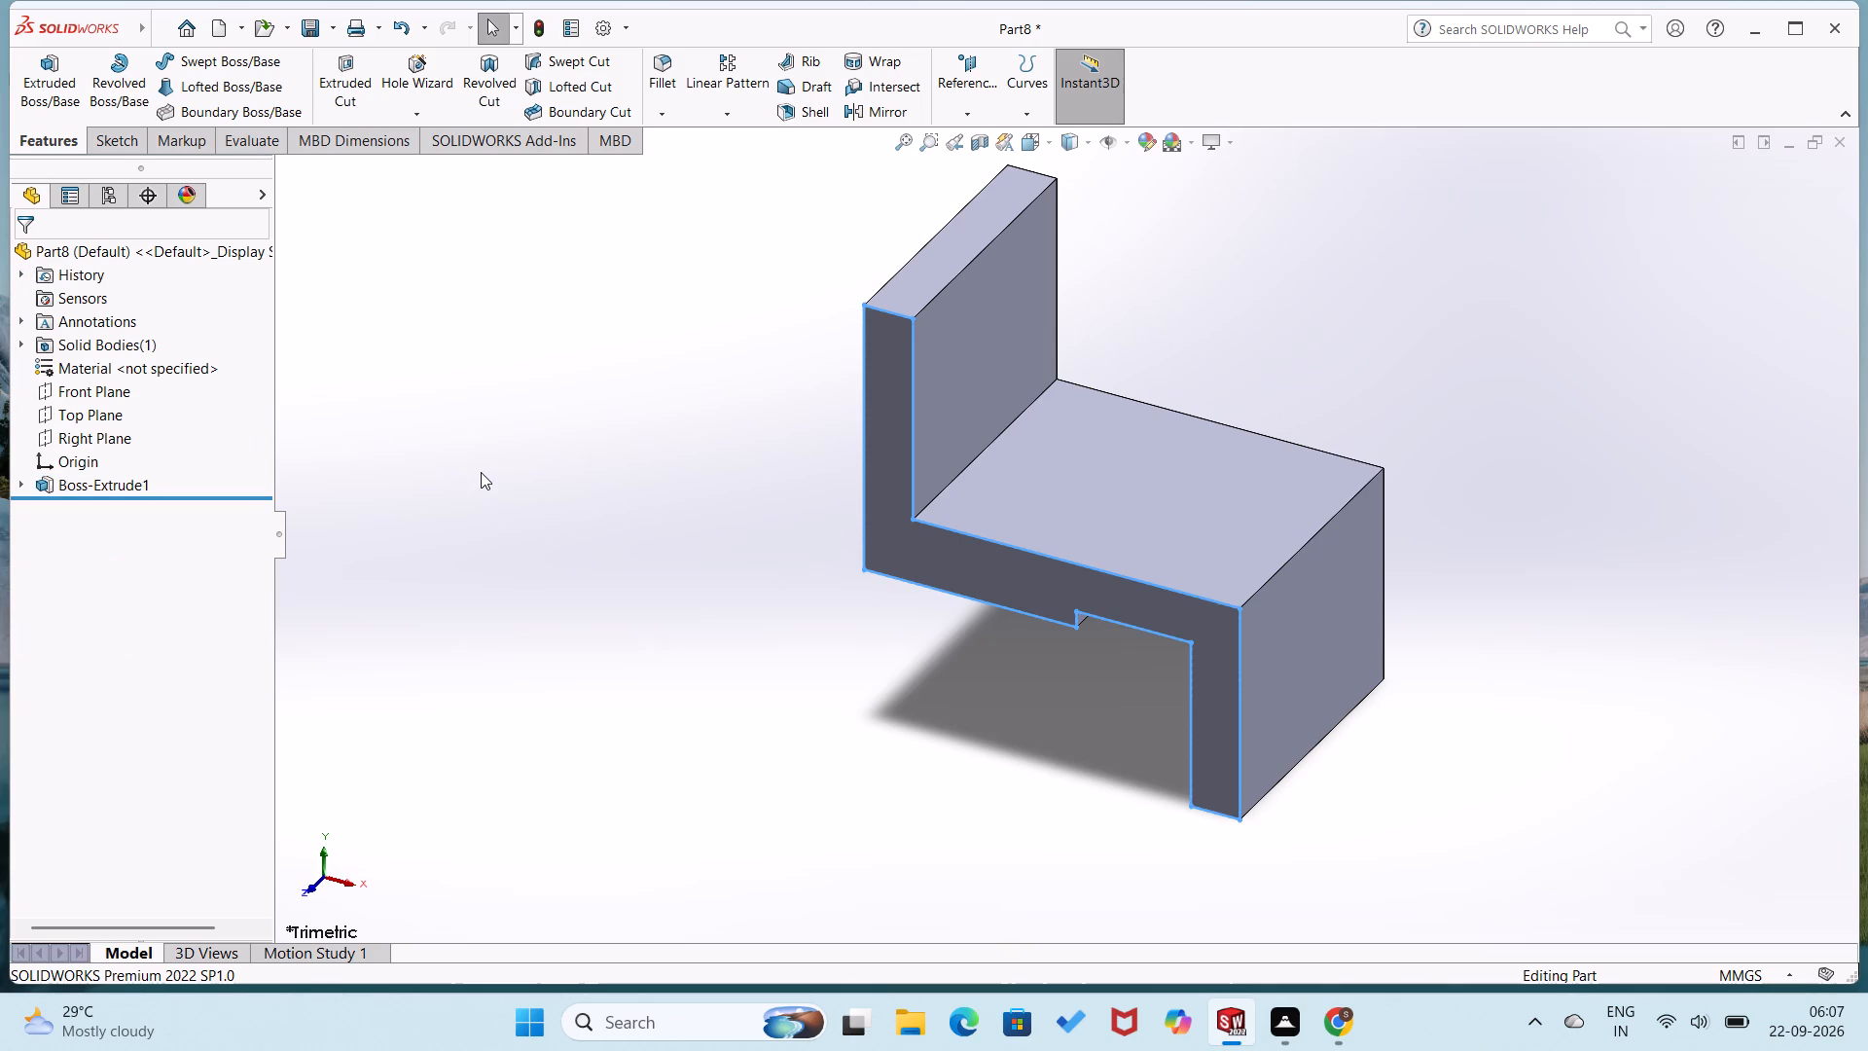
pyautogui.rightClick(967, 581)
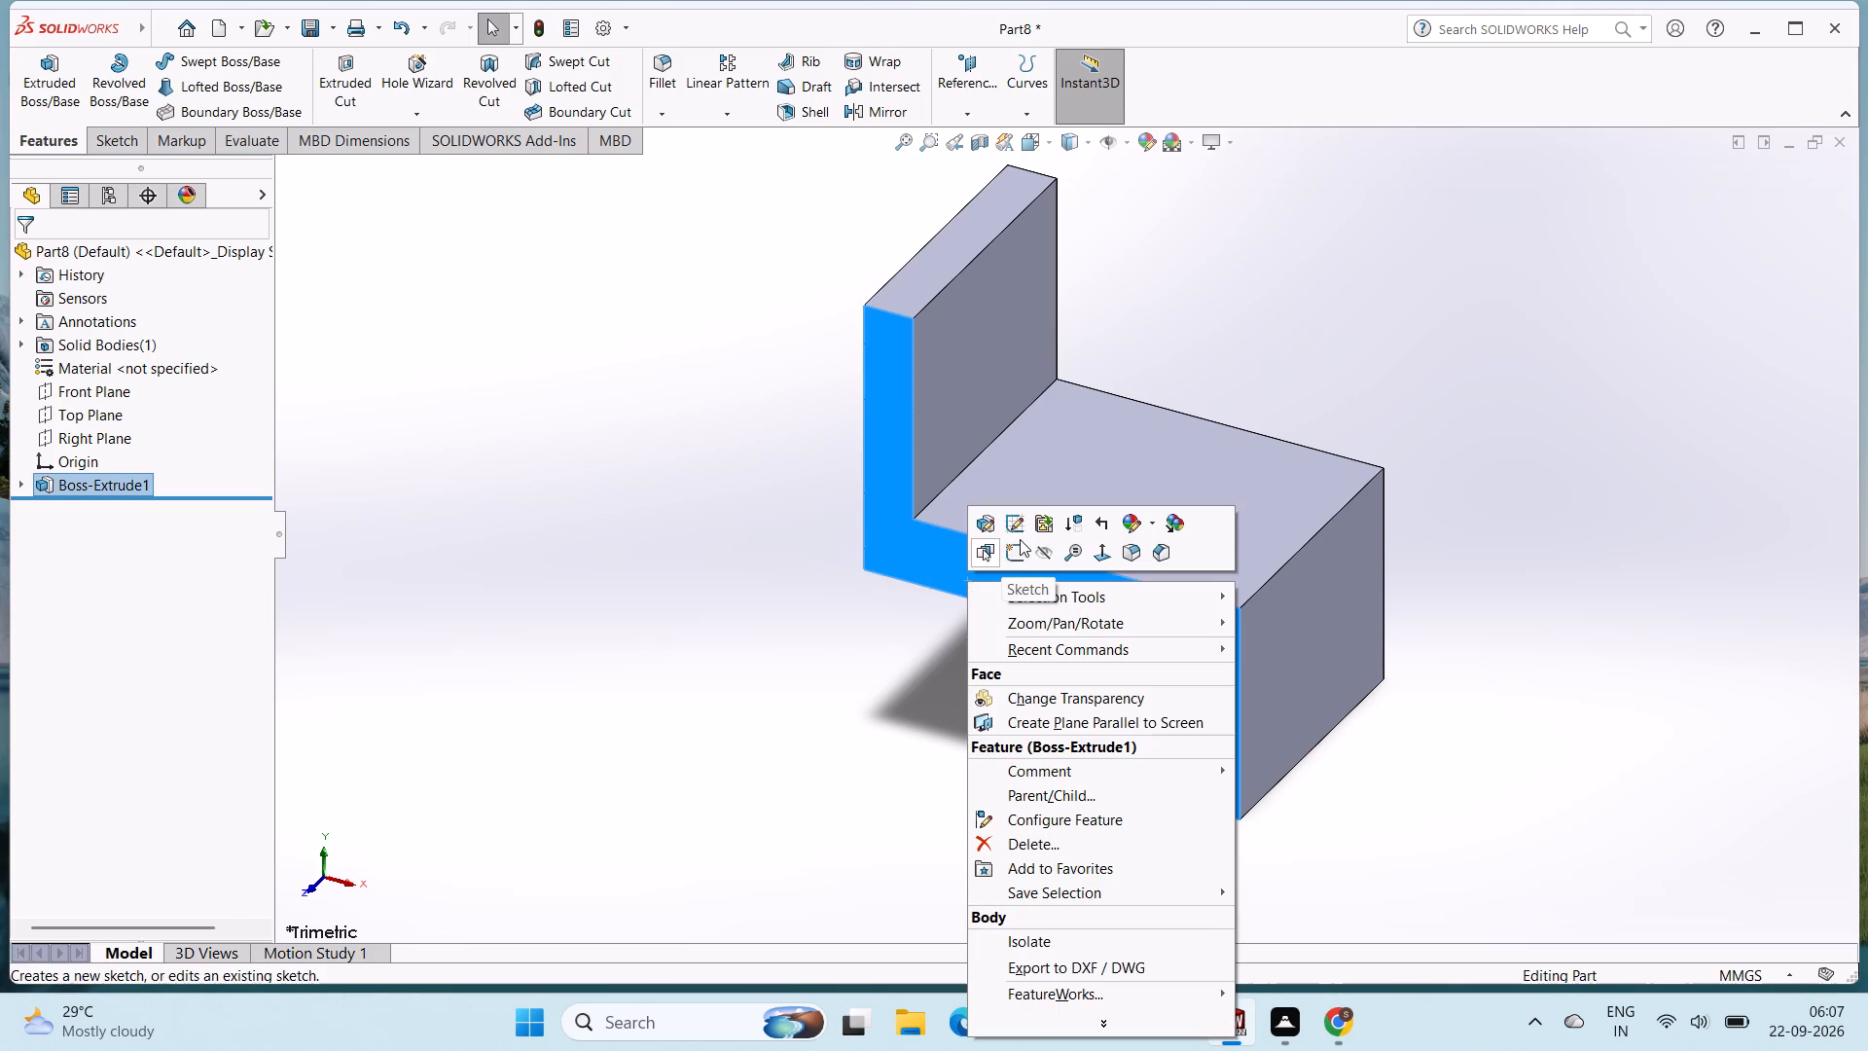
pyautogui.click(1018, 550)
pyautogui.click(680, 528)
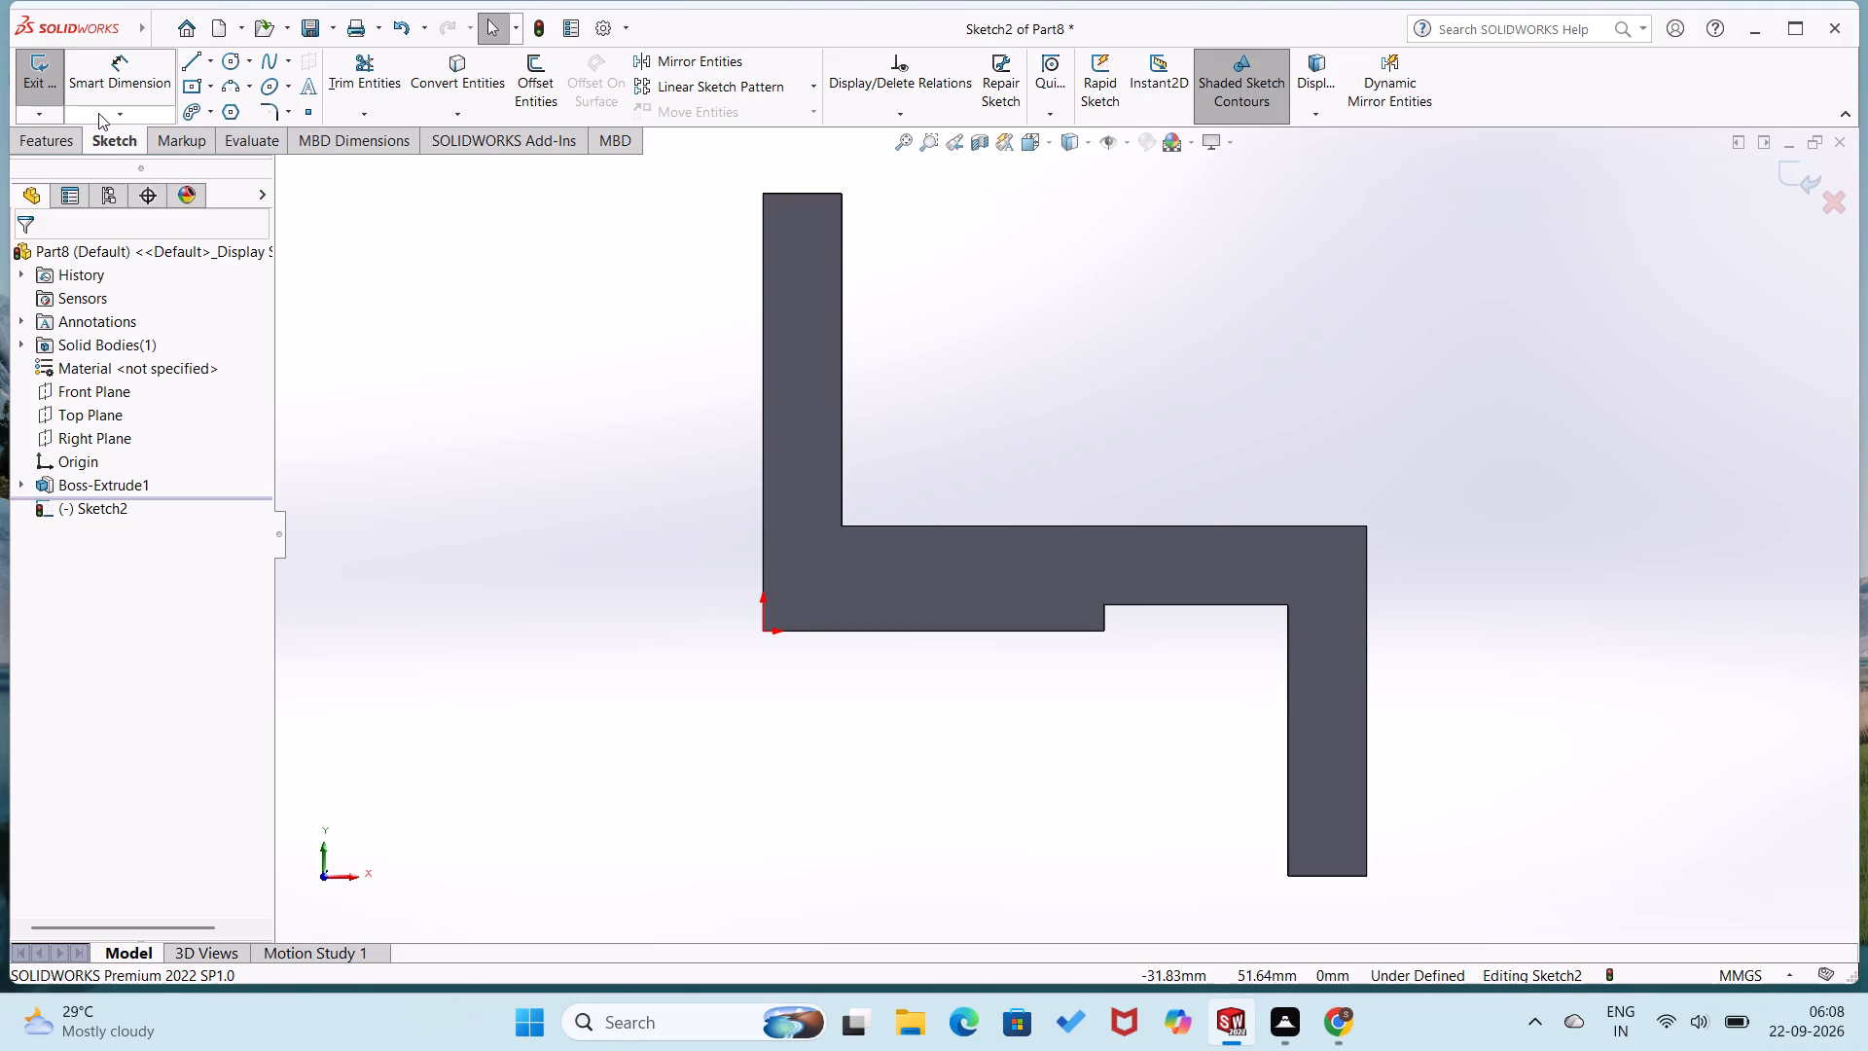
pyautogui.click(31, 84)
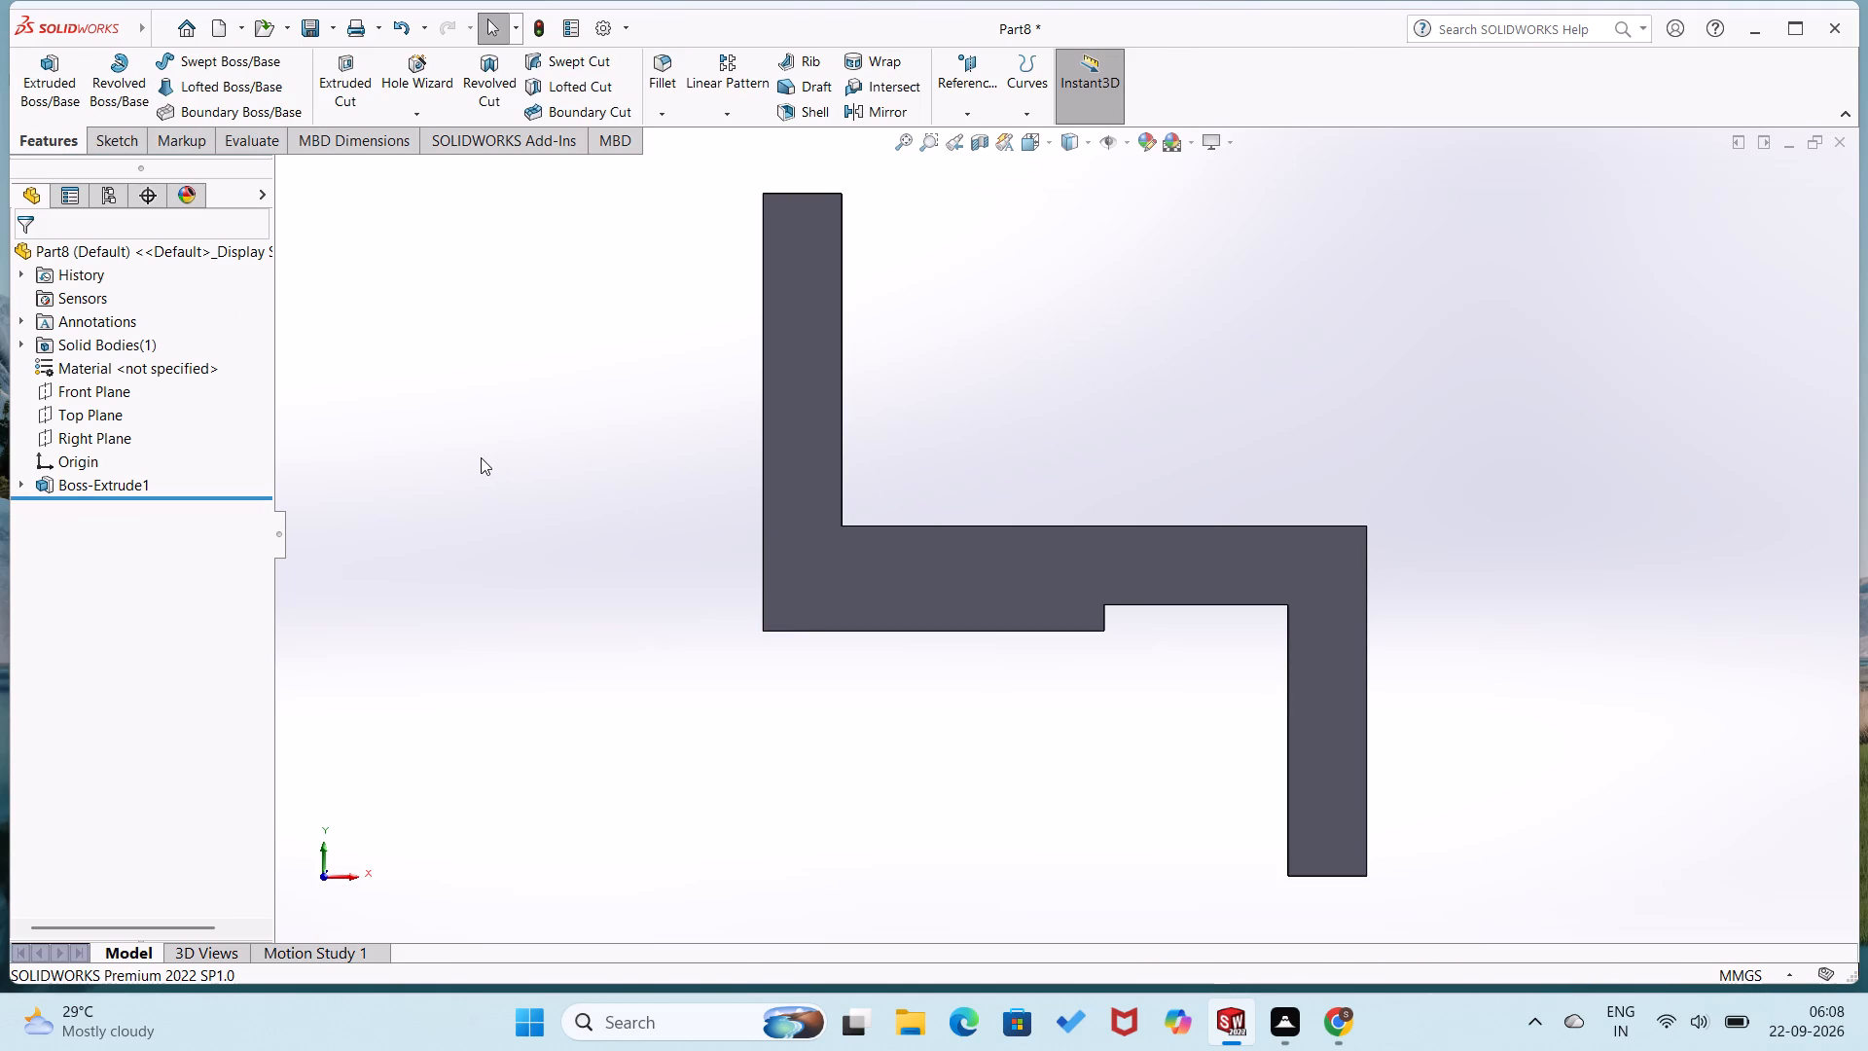
# Start a new sketch on the outer face of the downward leg.
pyautogui.moveTo(481, 457); pyautogui.dragTo(373, 486, button='middle')
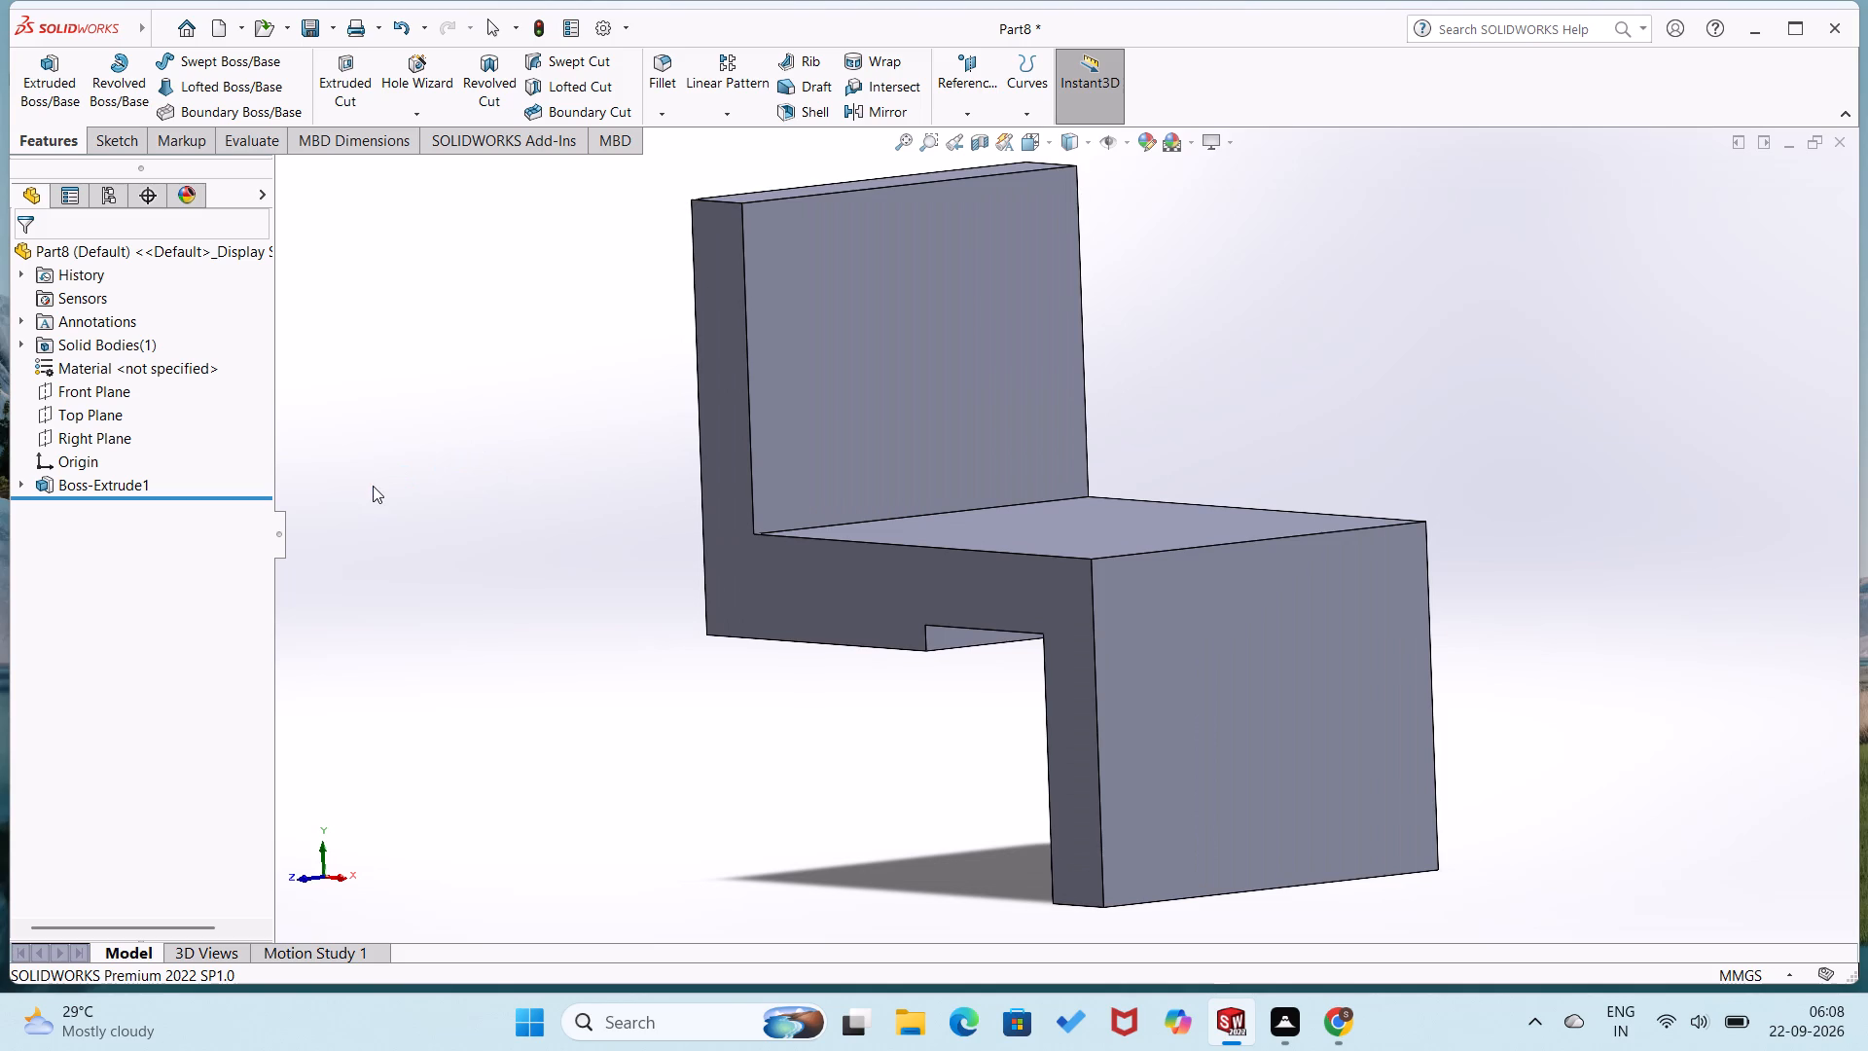
pyautogui.rightClick(1181, 771)
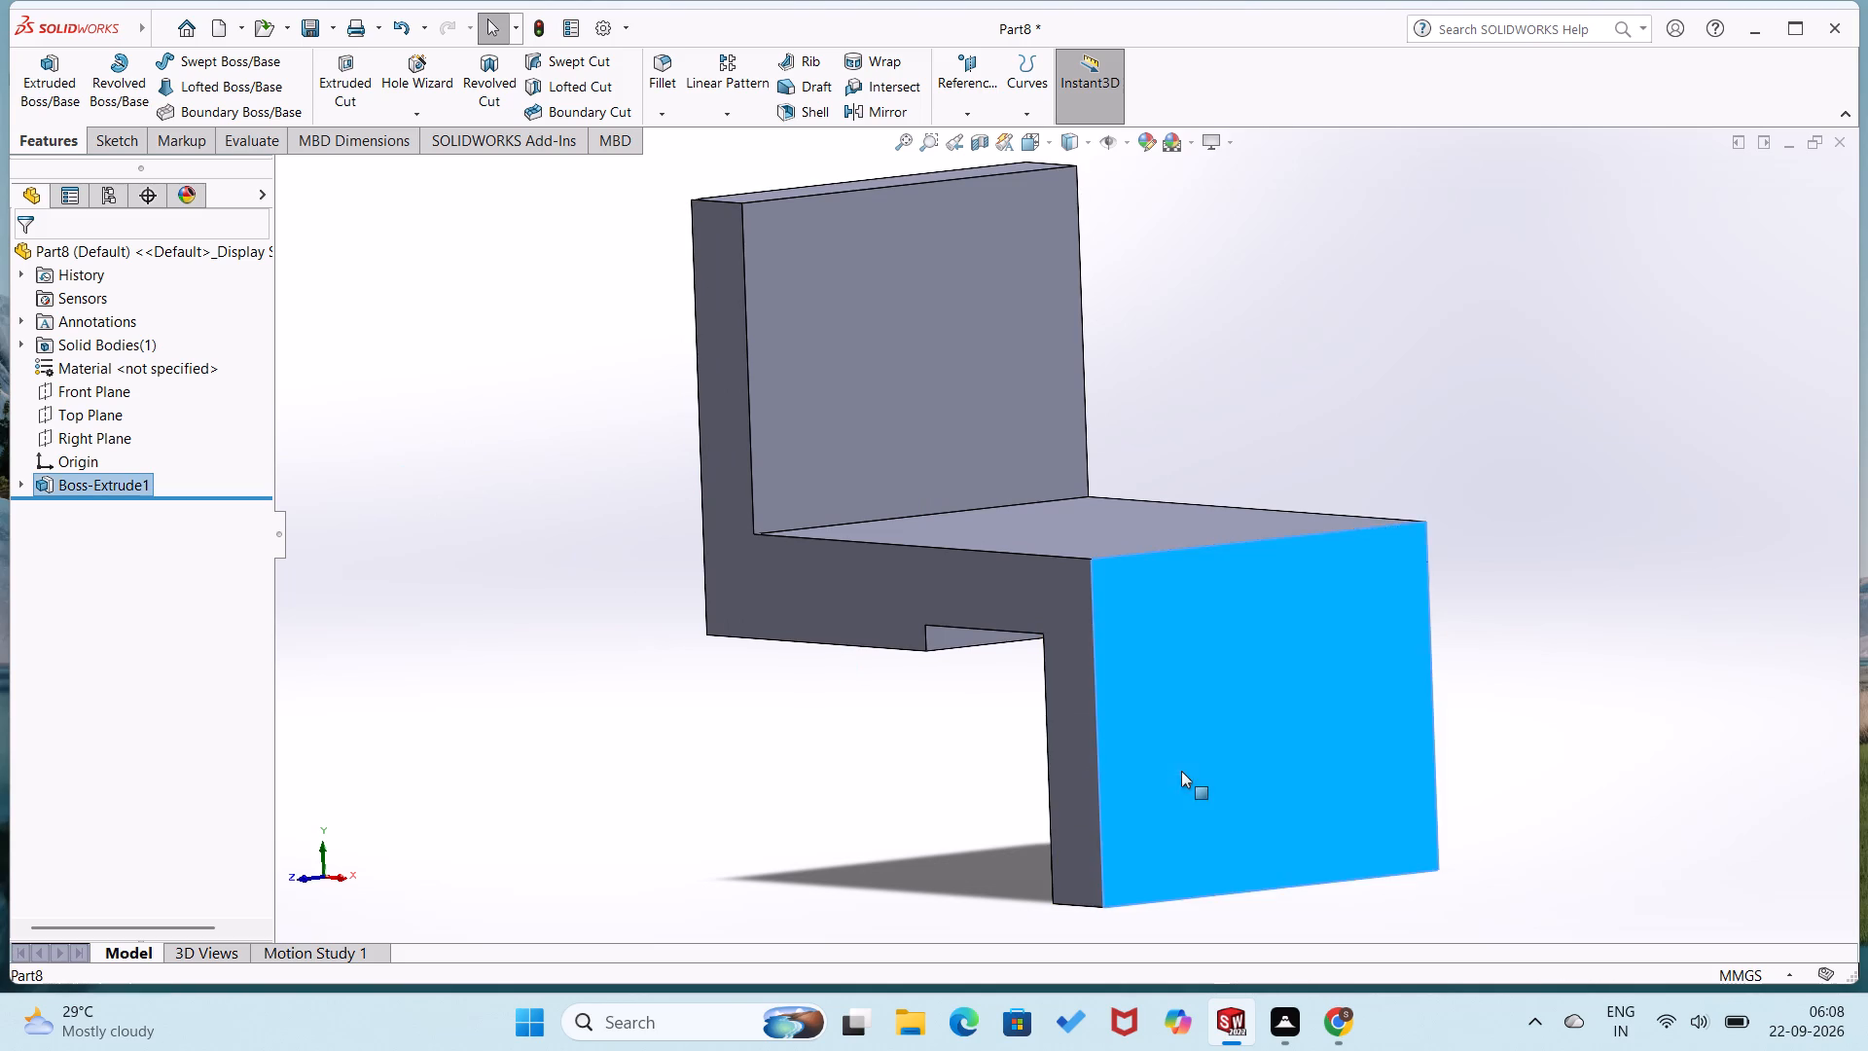
pyautogui.click(1236, 569)
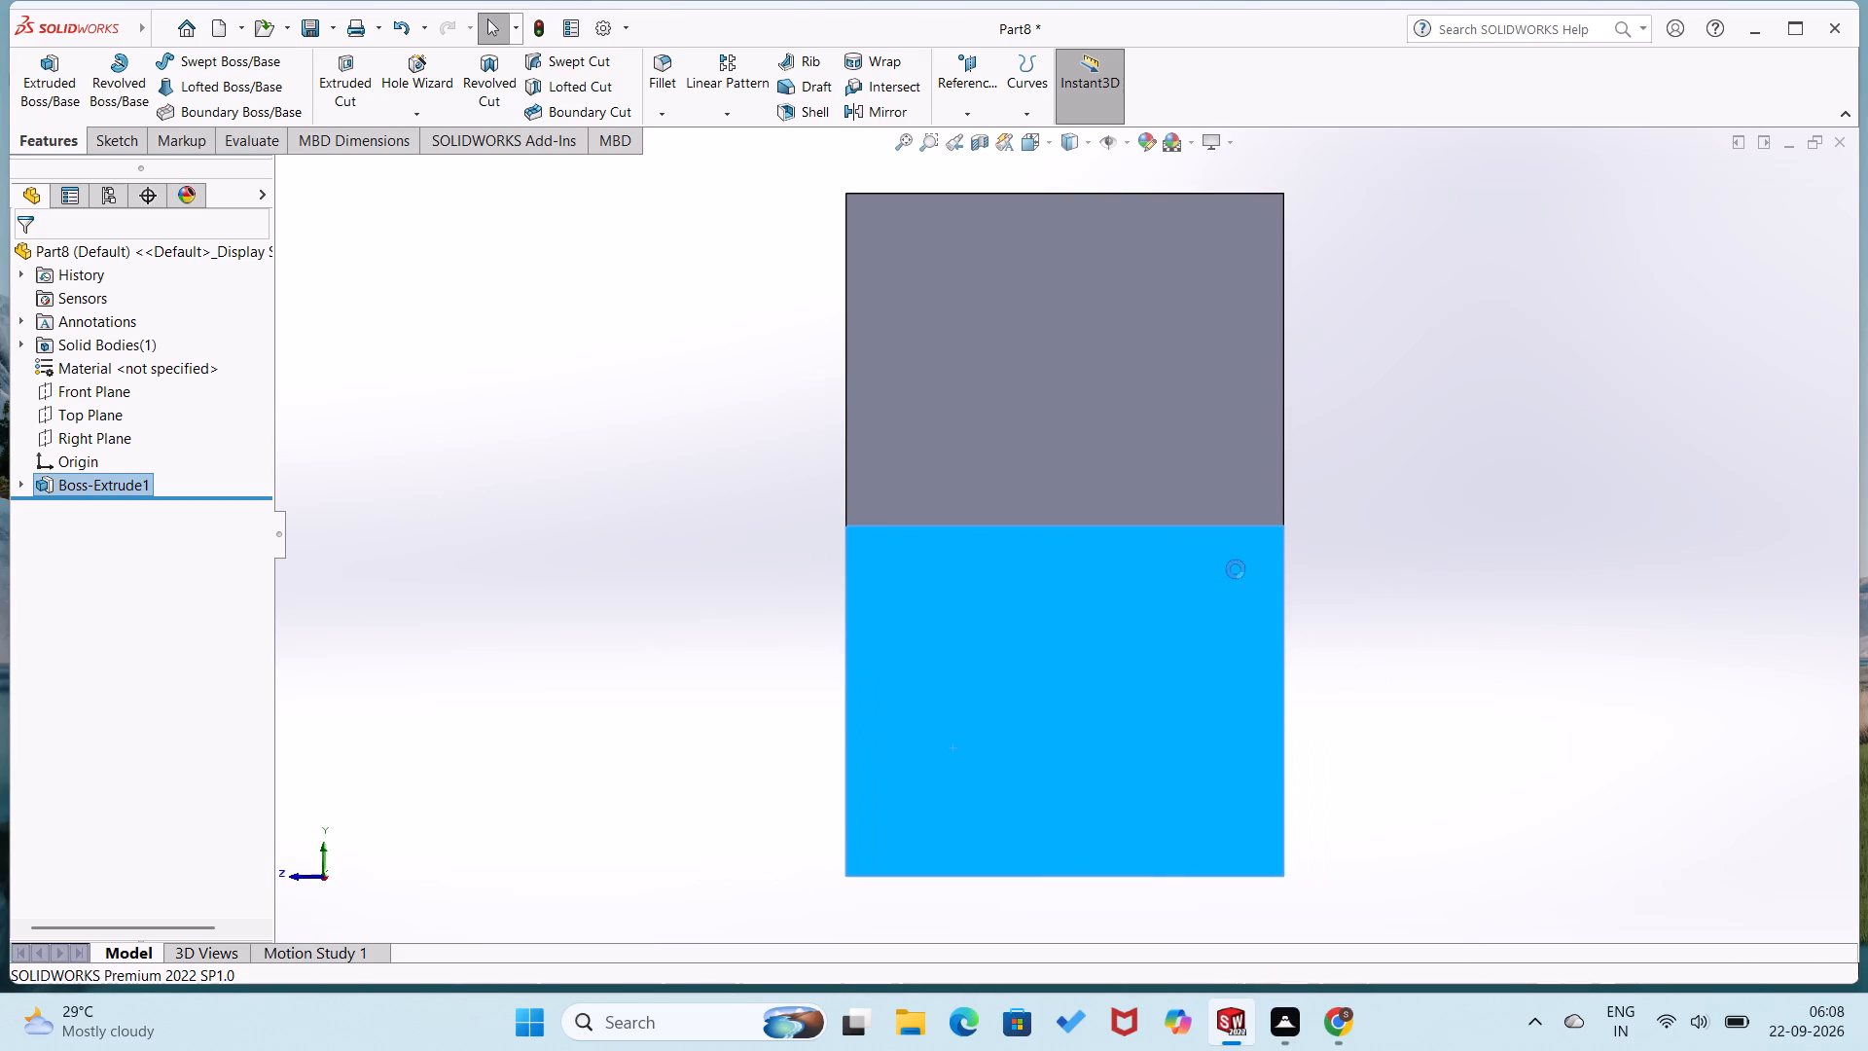
pyautogui.click(685, 609)
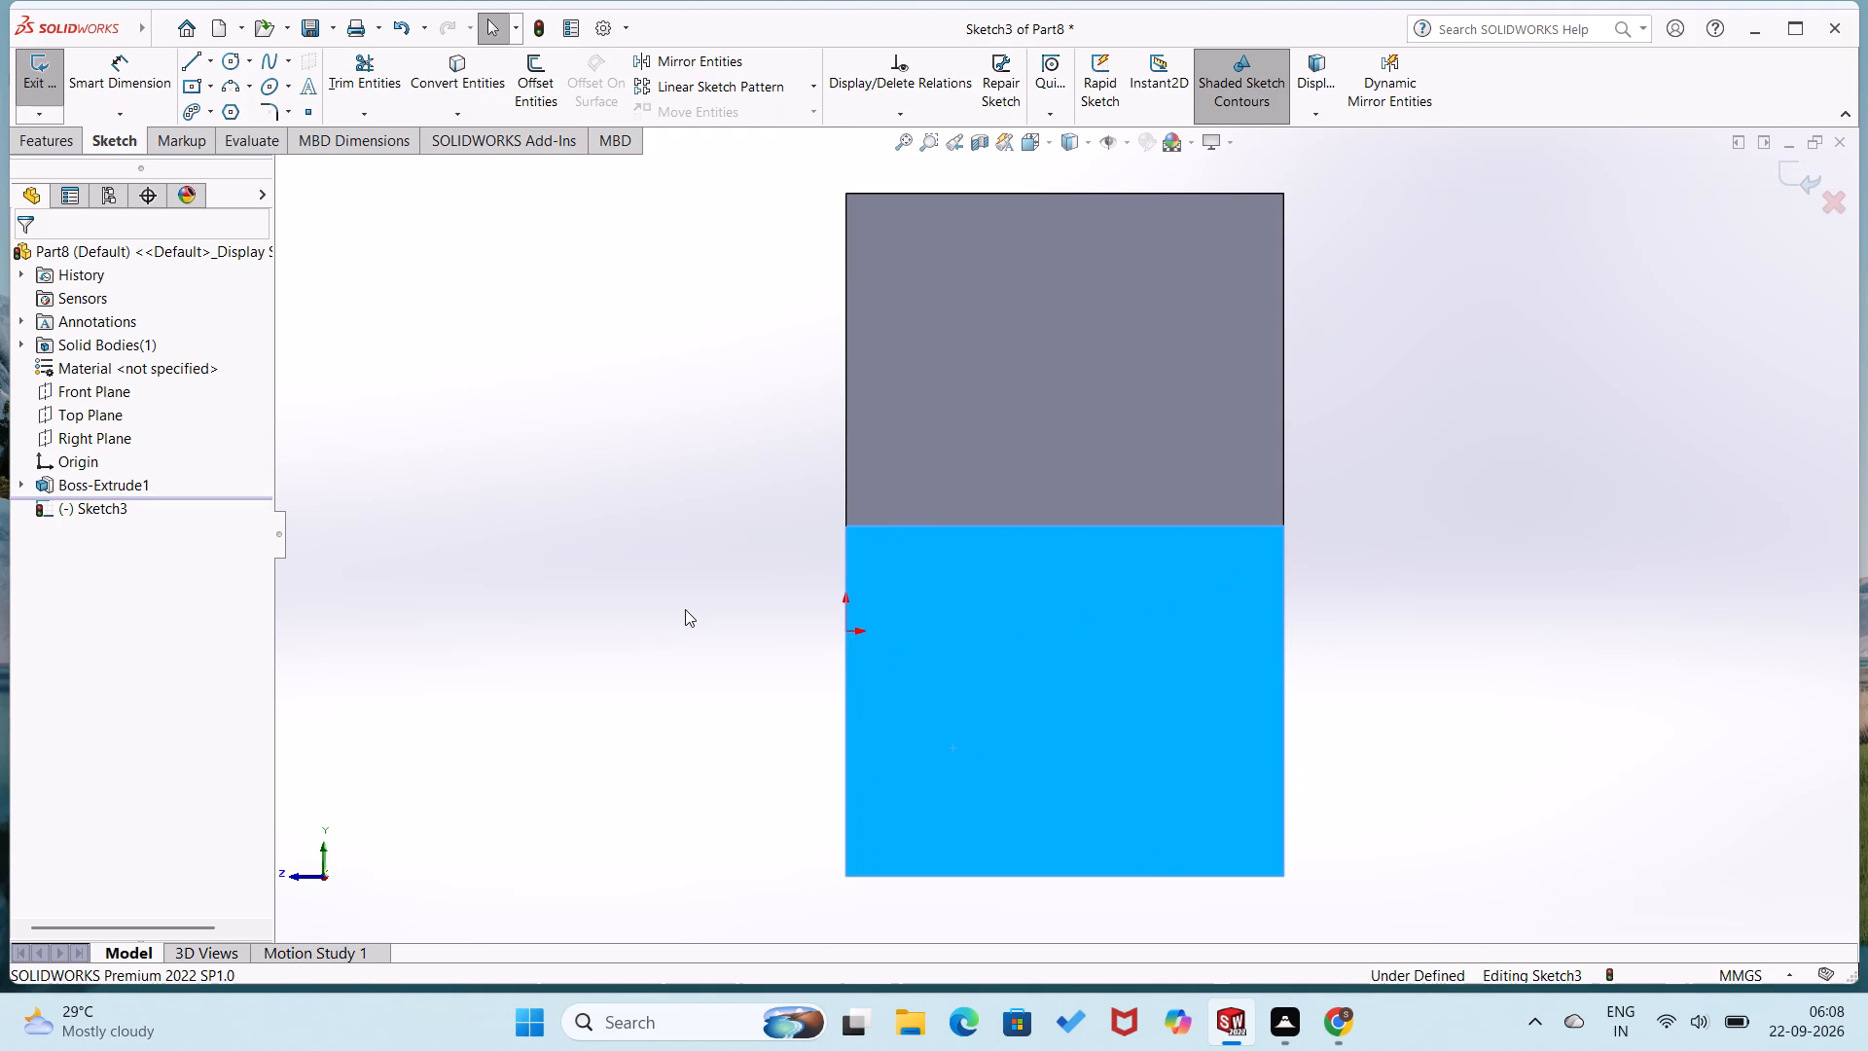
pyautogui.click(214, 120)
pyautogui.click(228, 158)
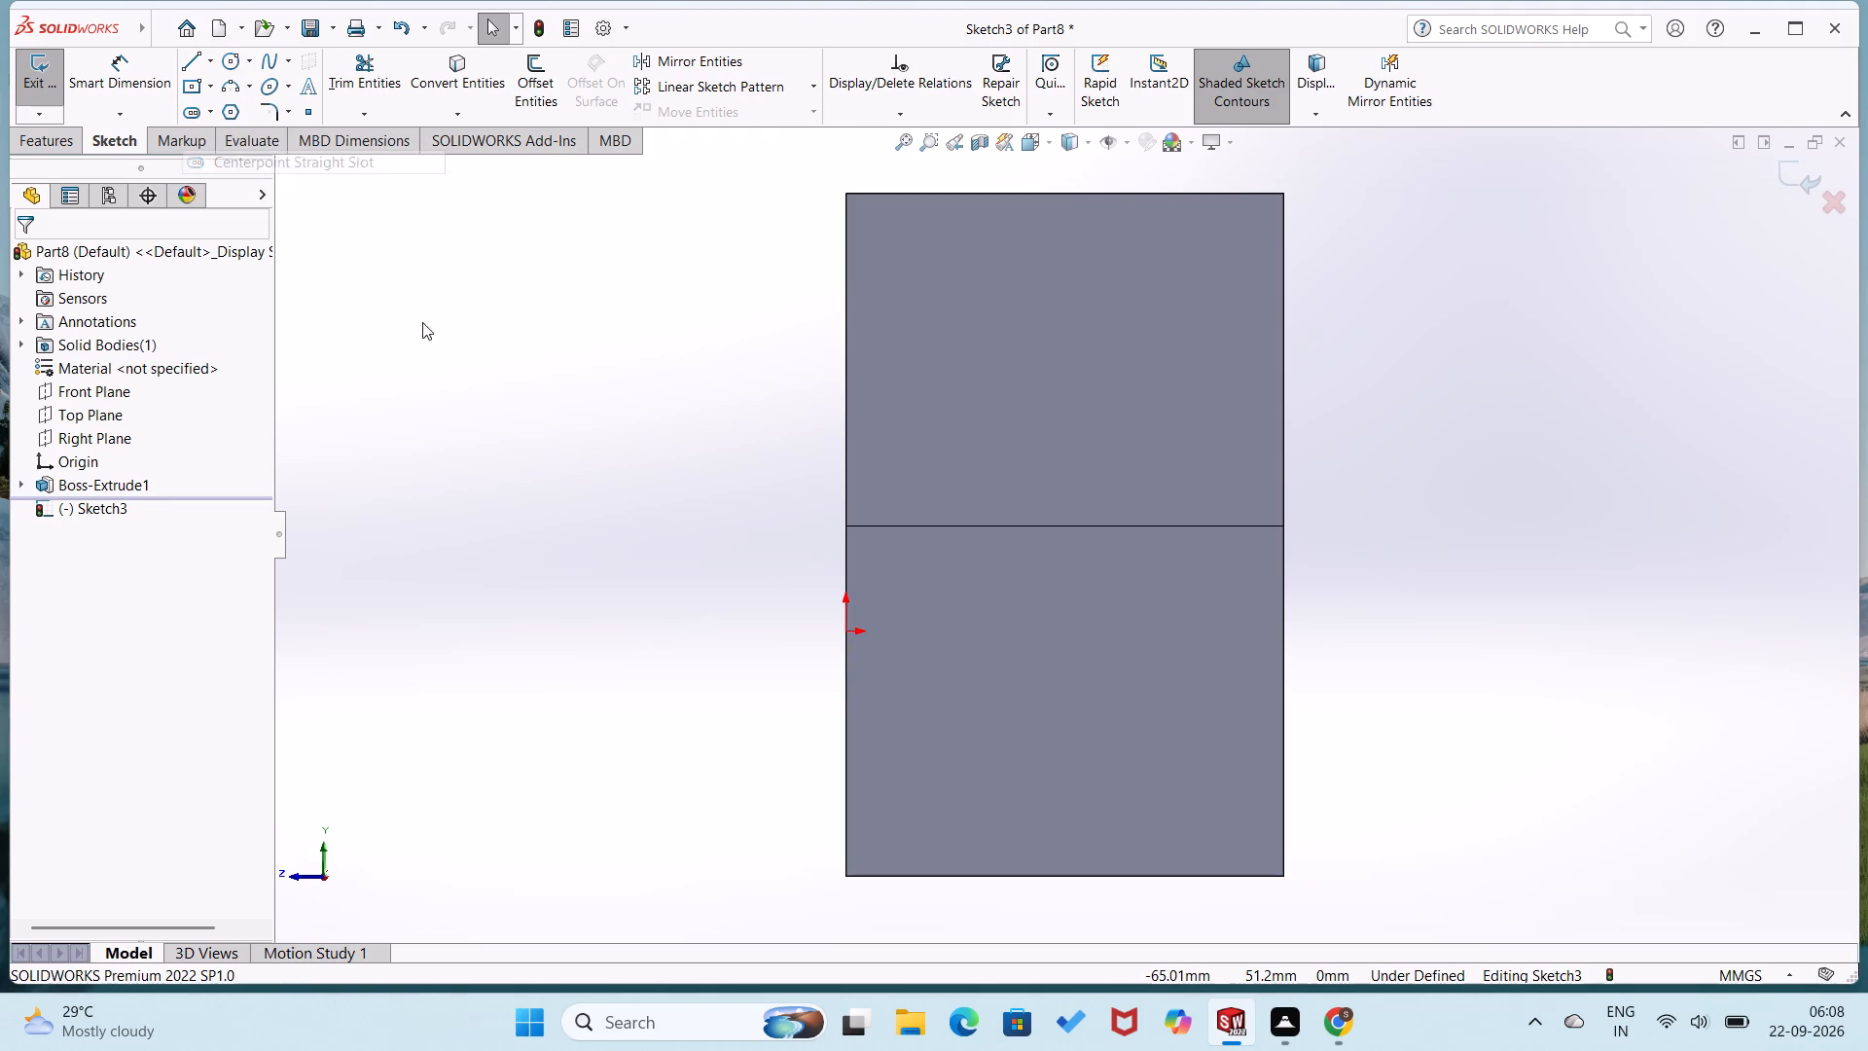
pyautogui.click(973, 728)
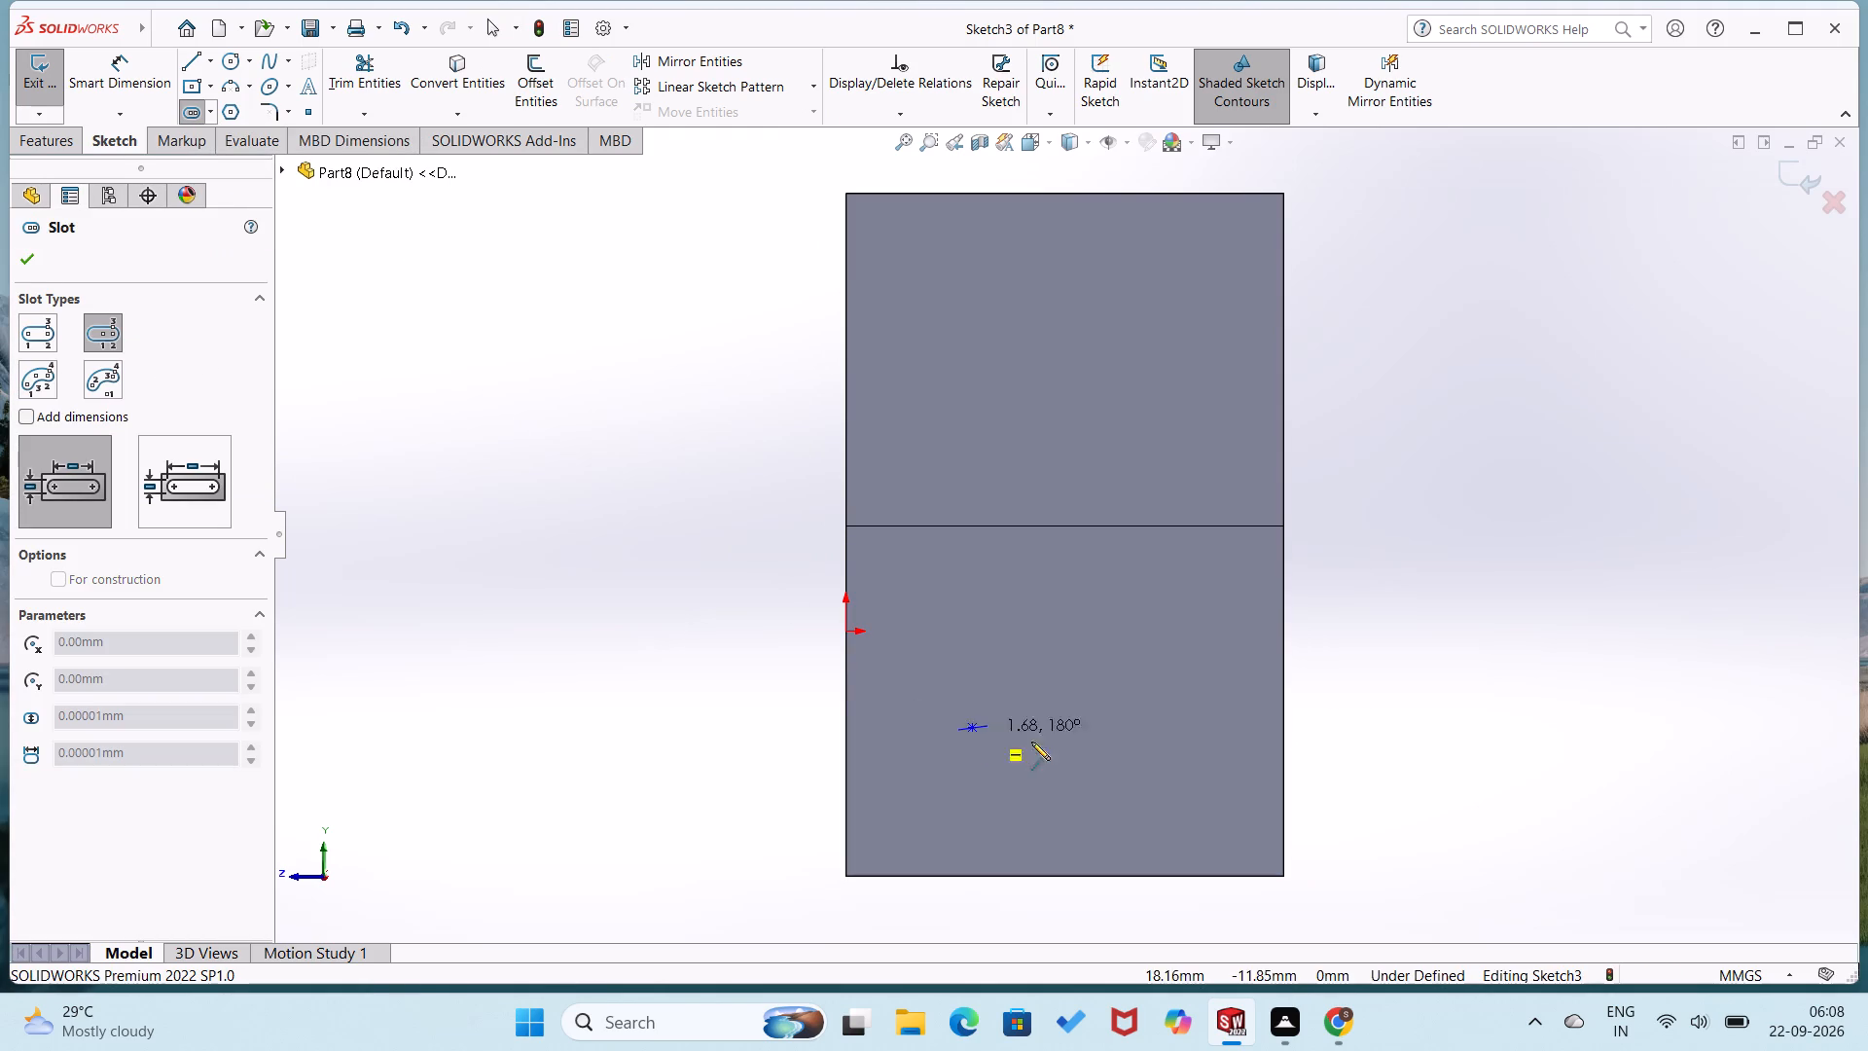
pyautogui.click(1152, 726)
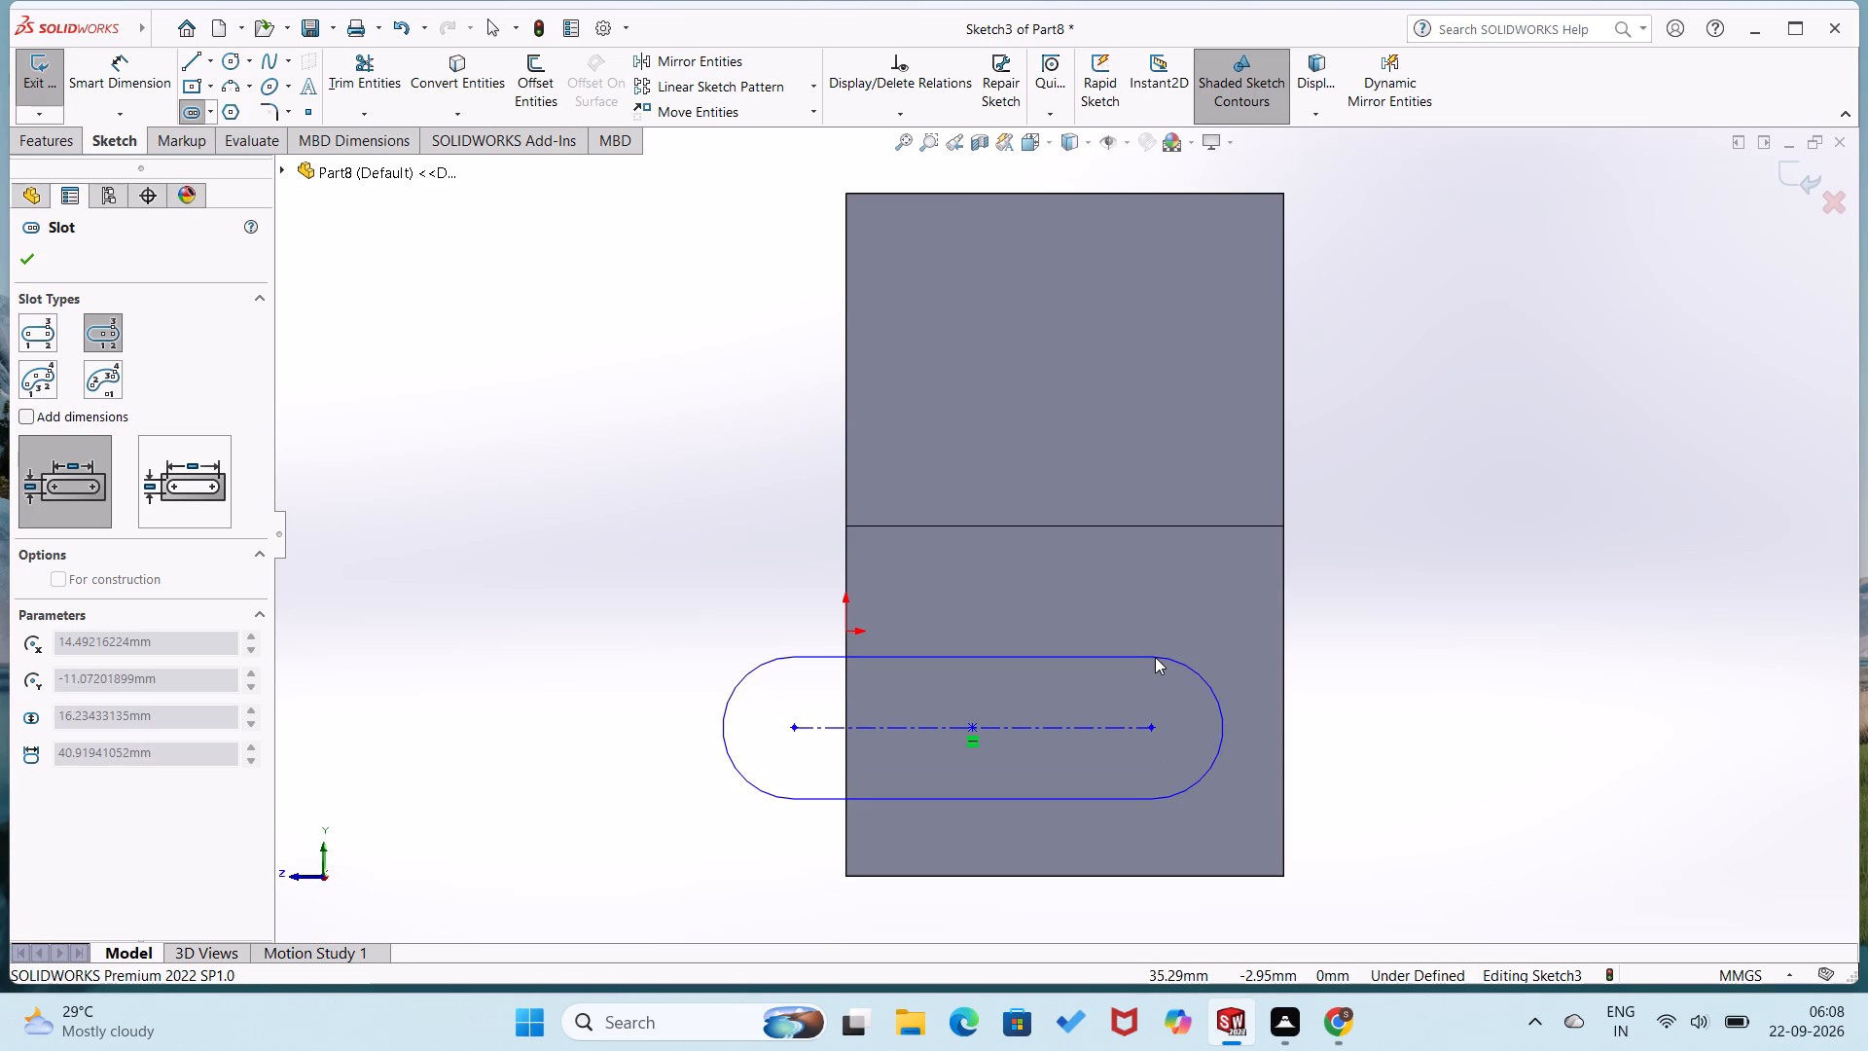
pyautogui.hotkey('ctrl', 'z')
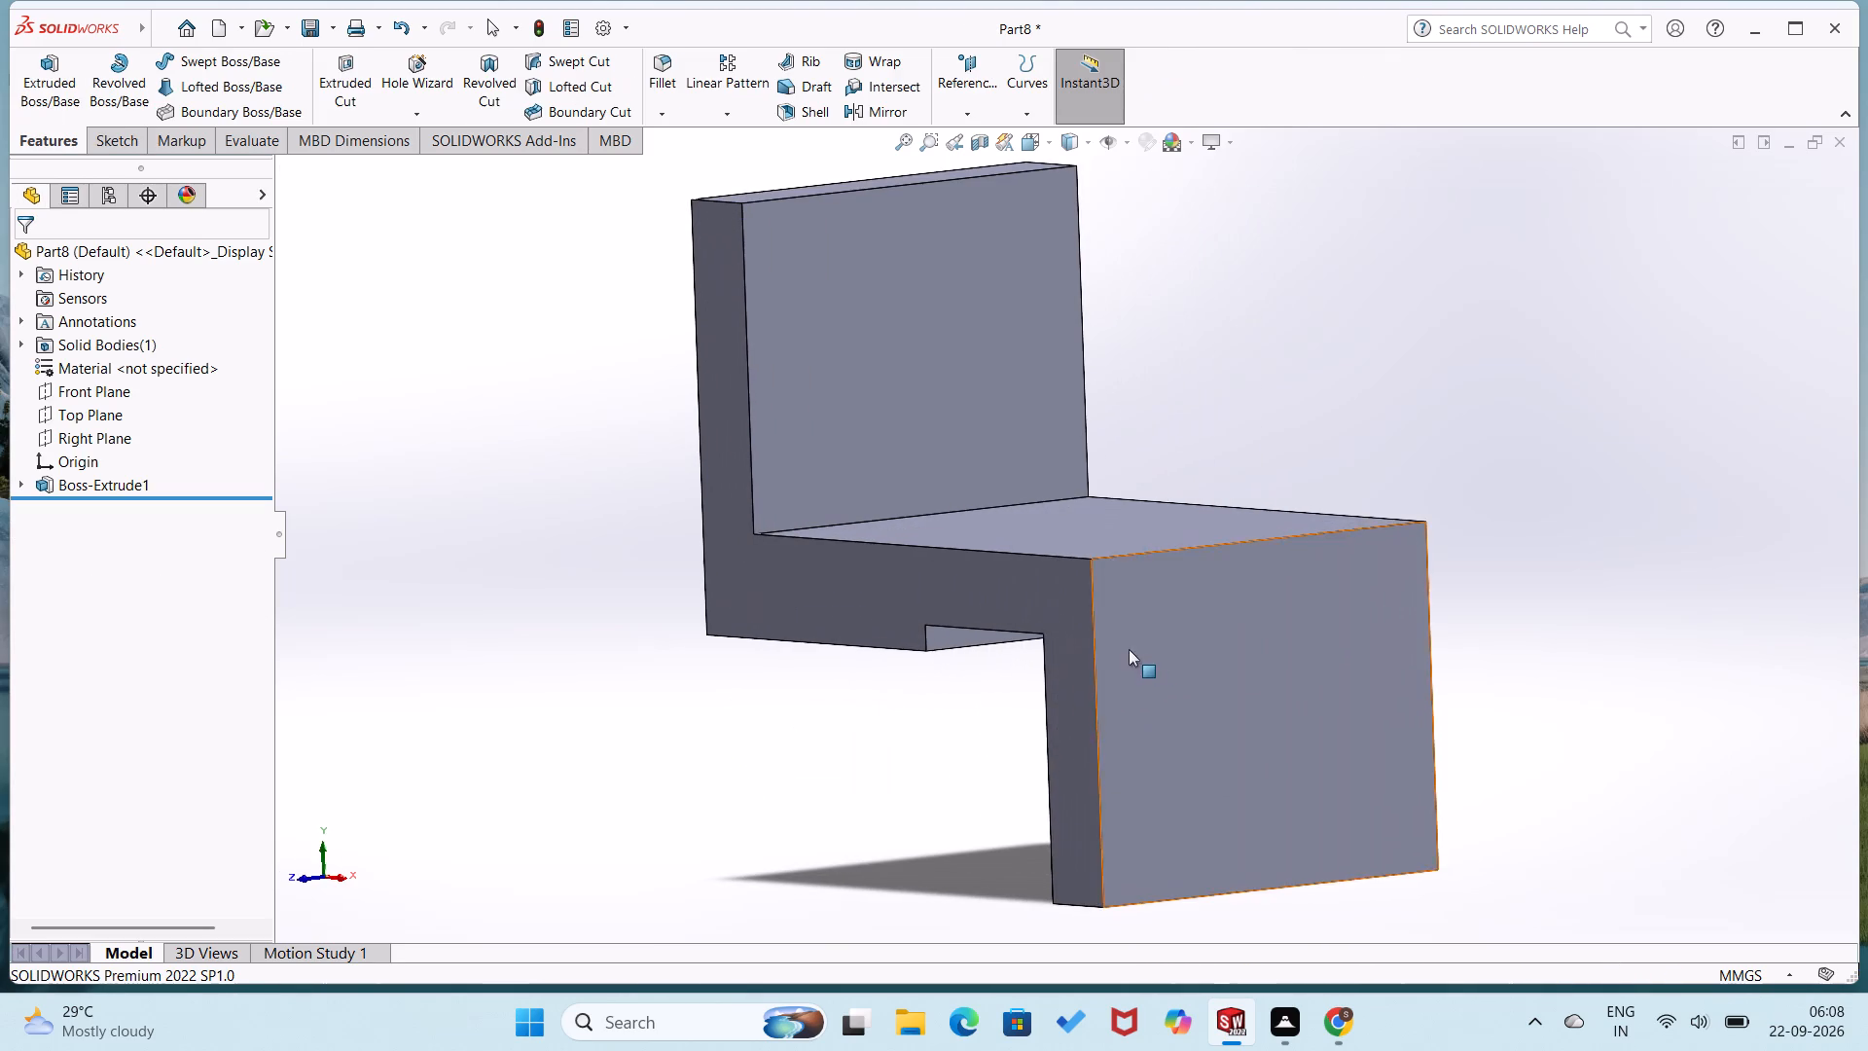
# Start a sketch on the downward leg's outer face and draw a horizontal straight slot, about 23 mm between centres and 9 mm wide.
pyautogui.rightClick(1194, 694)
pyautogui.click(1241, 566)
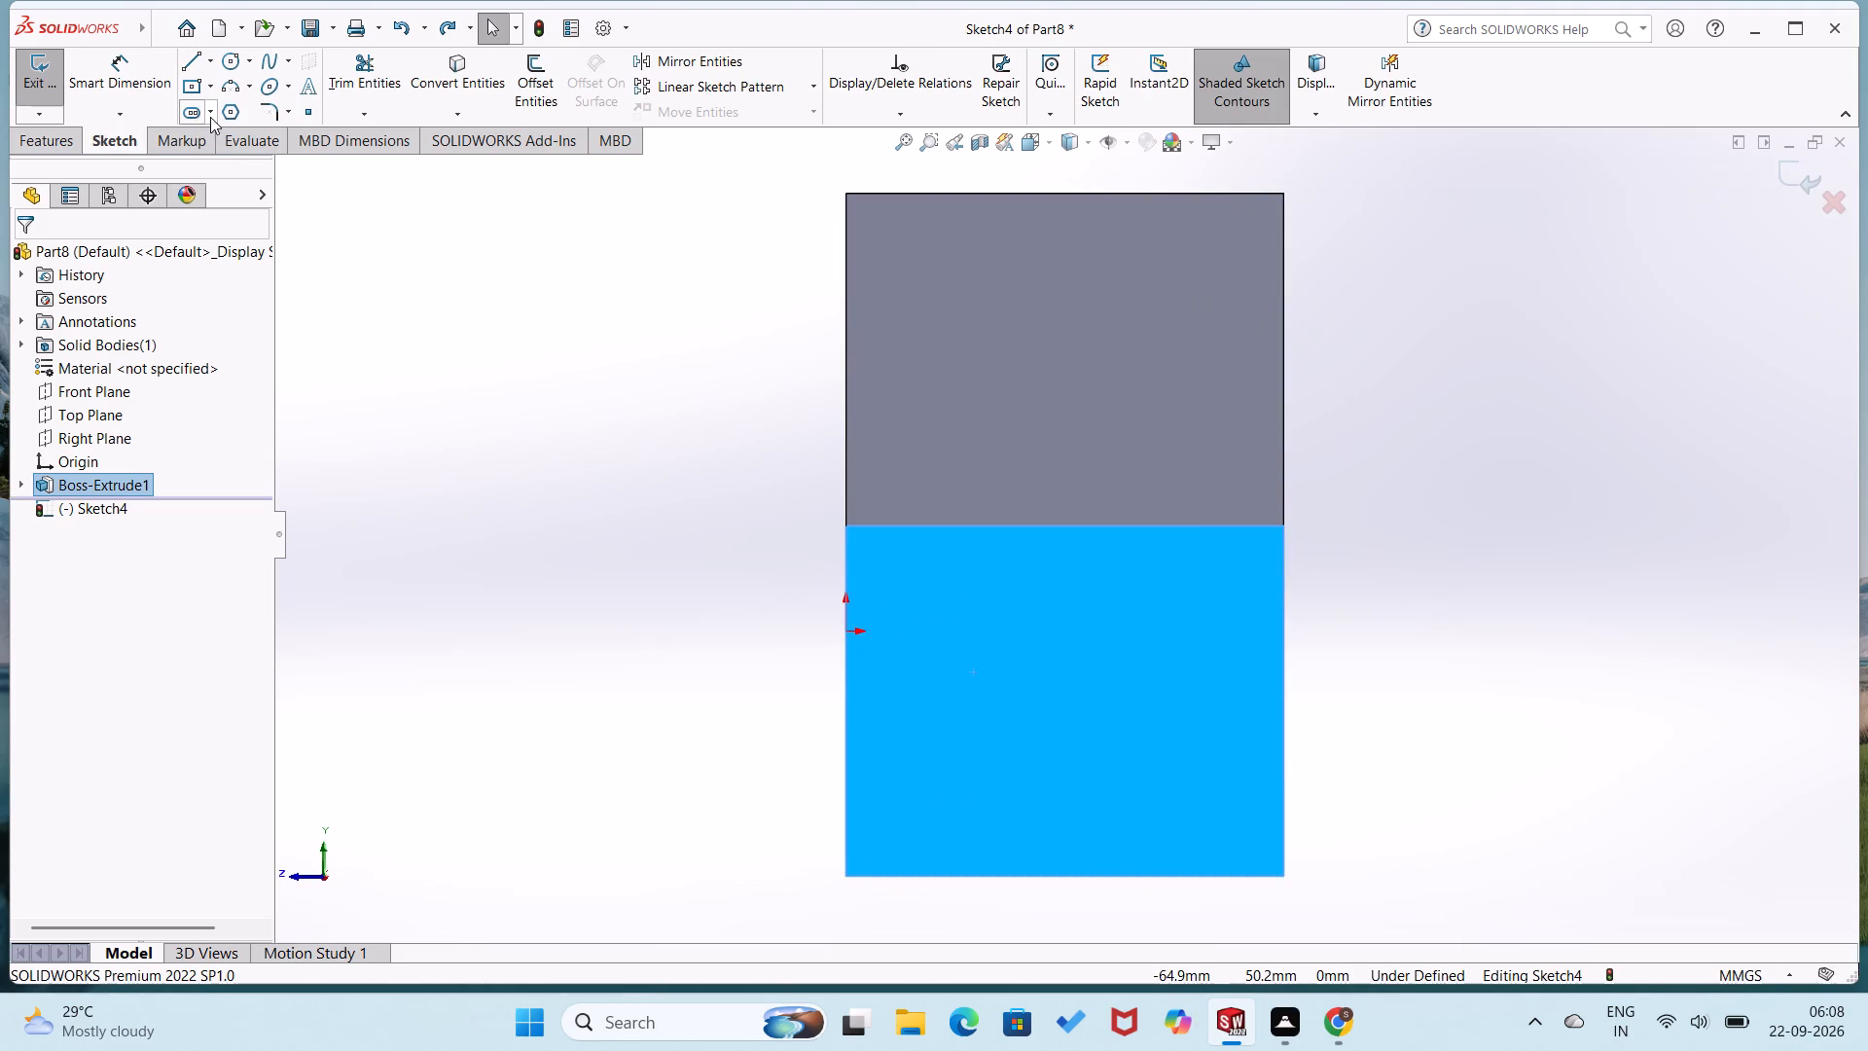
pyautogui.click(210, 116)
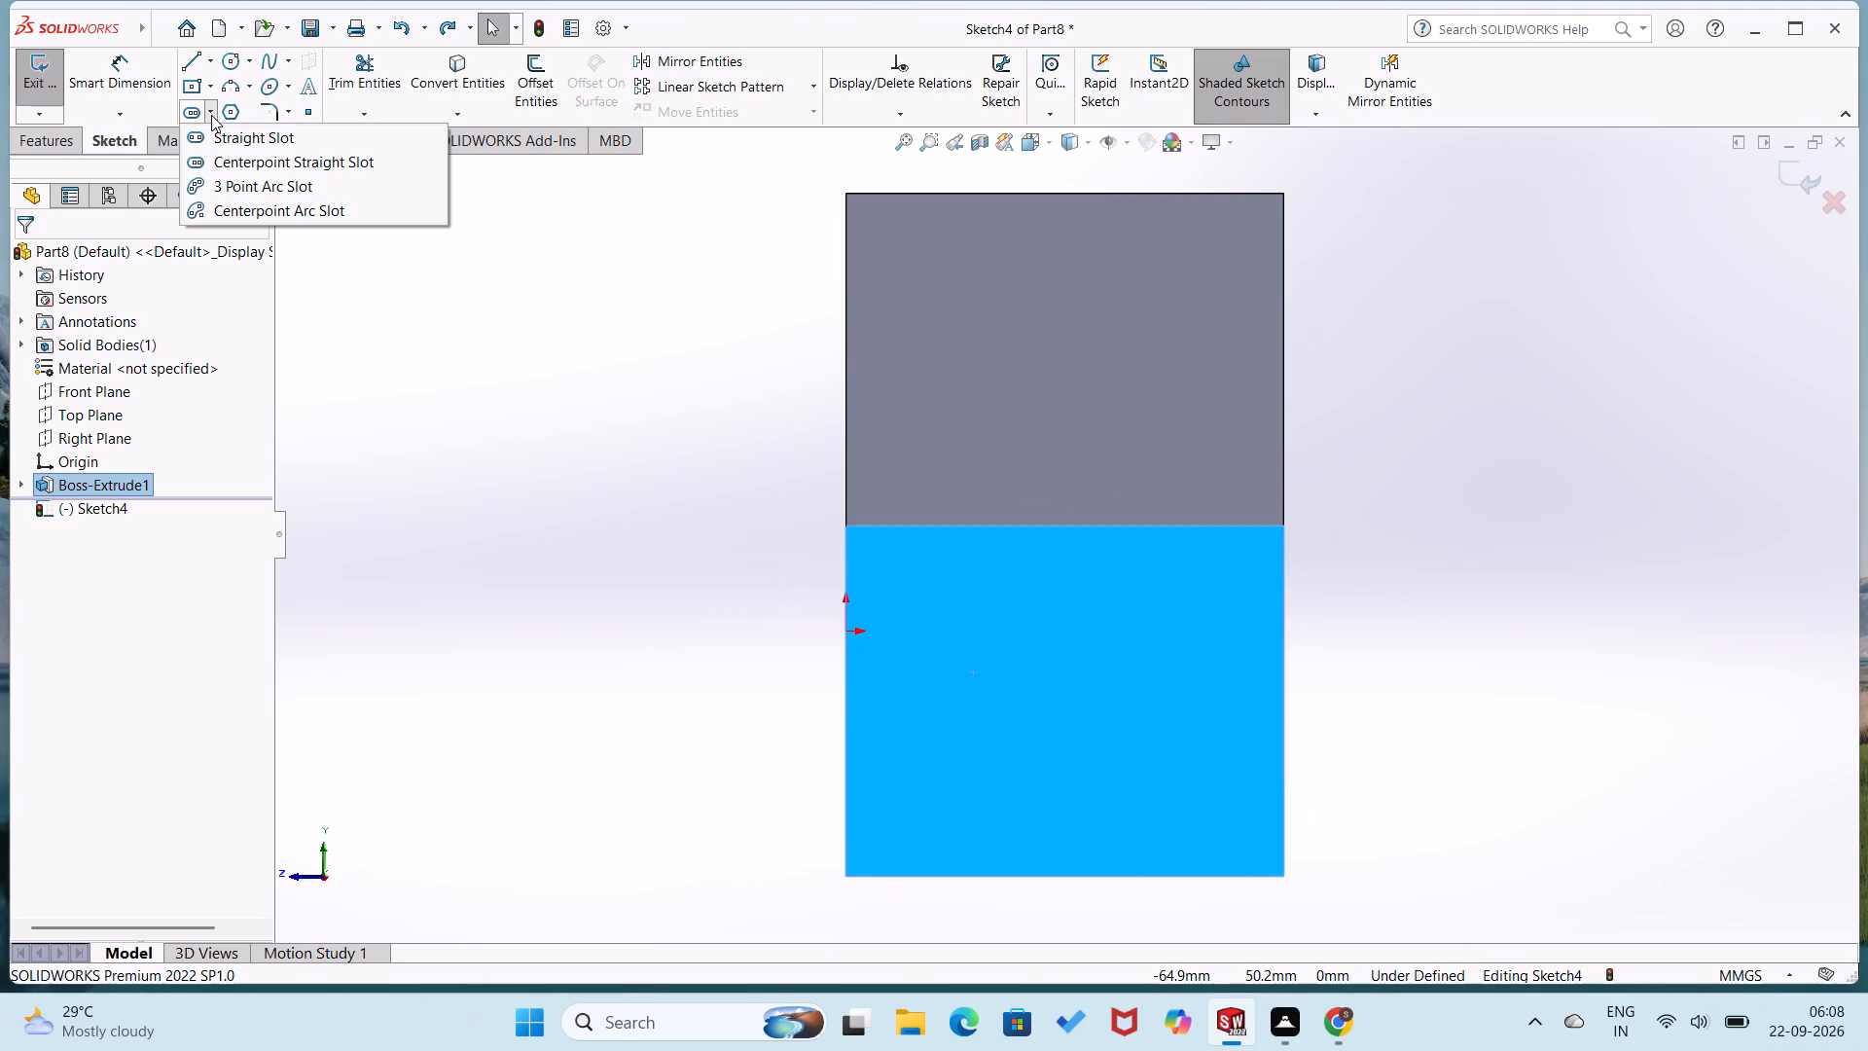
pyautogui.click(267, 137)
pyautogui.click(958, 697)
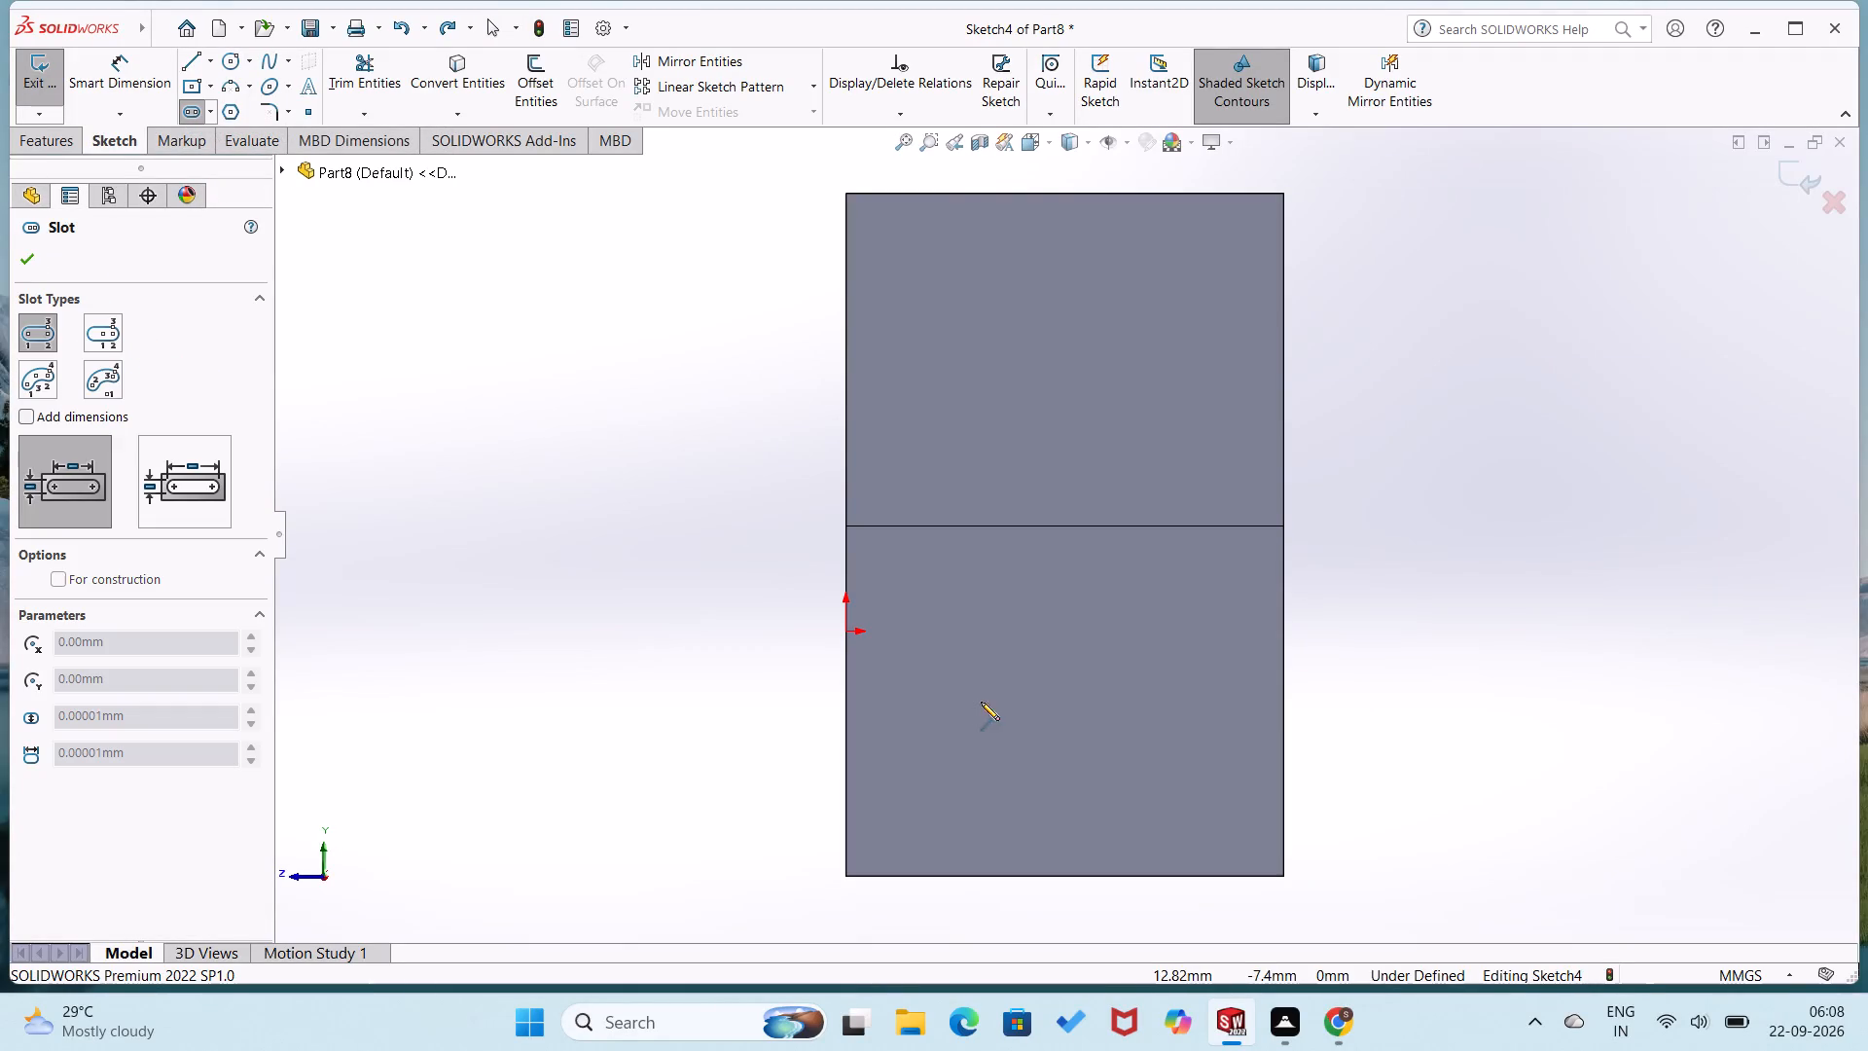
pyautogui.click(1163, 698)
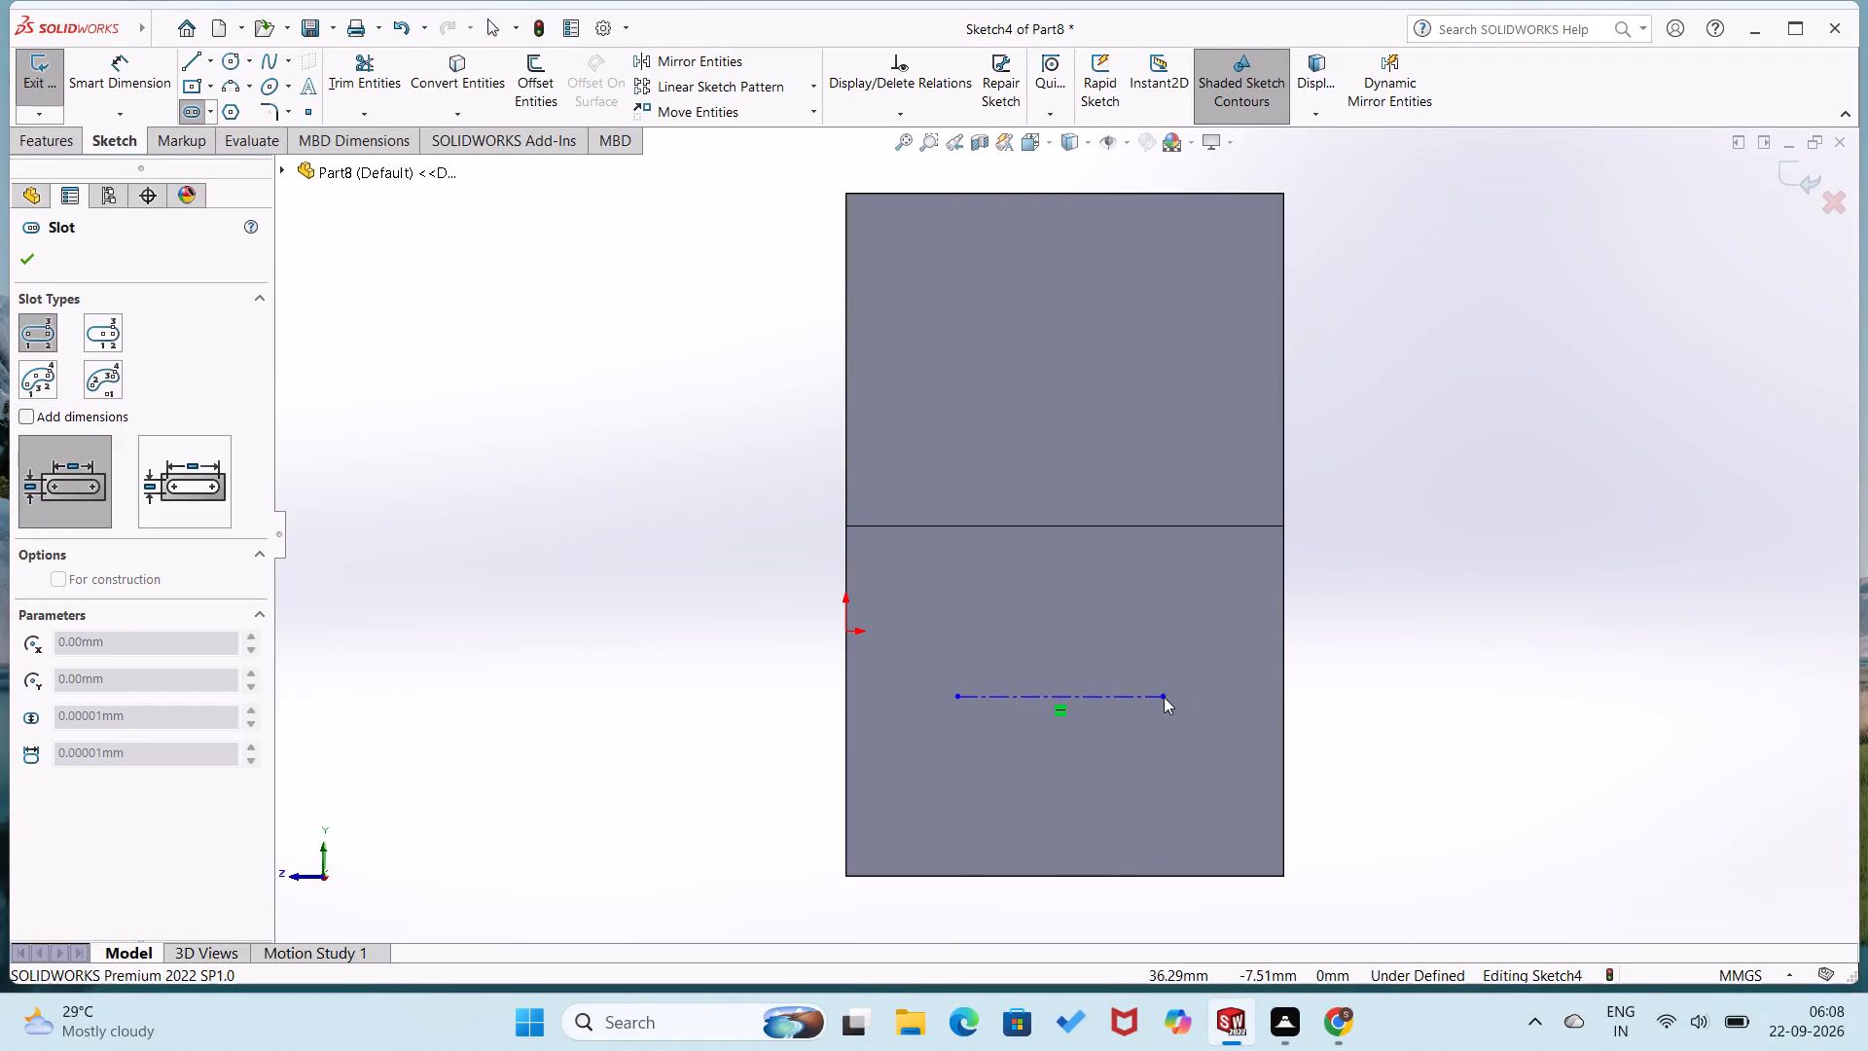
pyautogui.click(1162, 659)
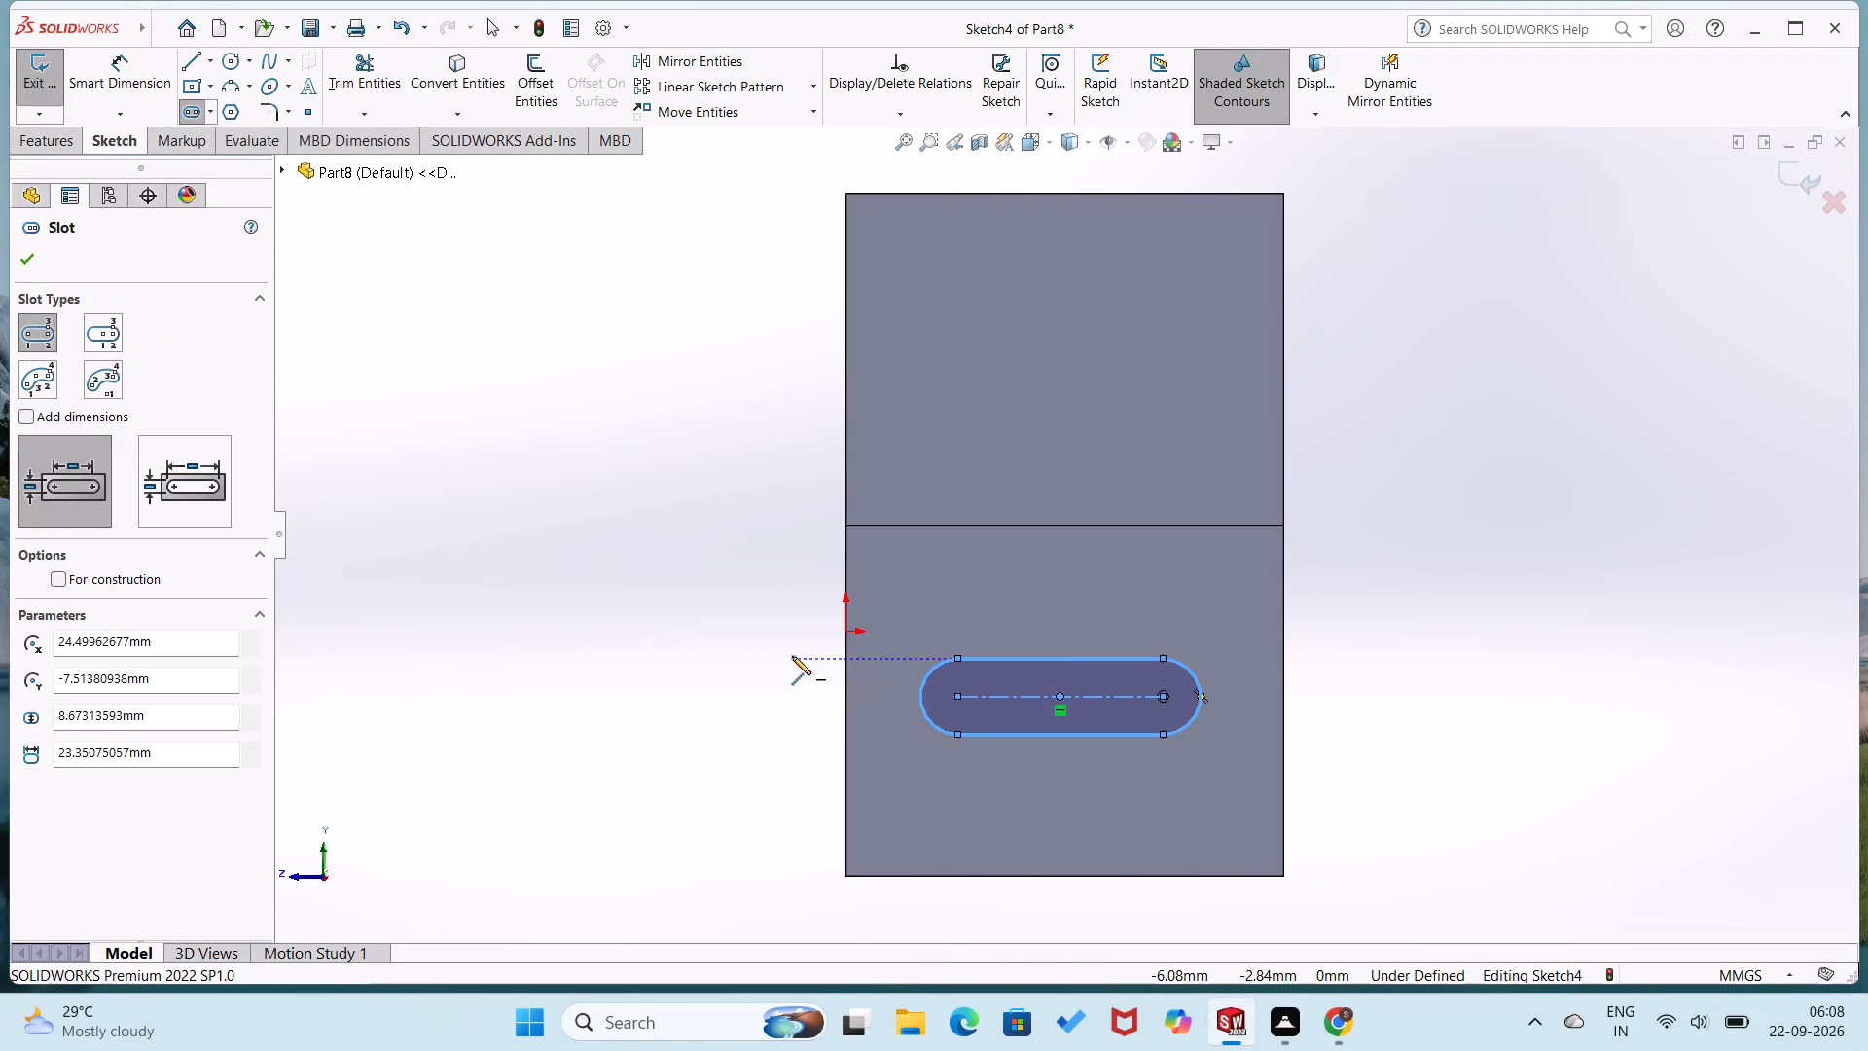
# Dimension the slot's centreline length to 18 mm between the arc centres.
pyautogui.moveTo(736, 682); pyautogui.dragTo(881, 453, button='right')
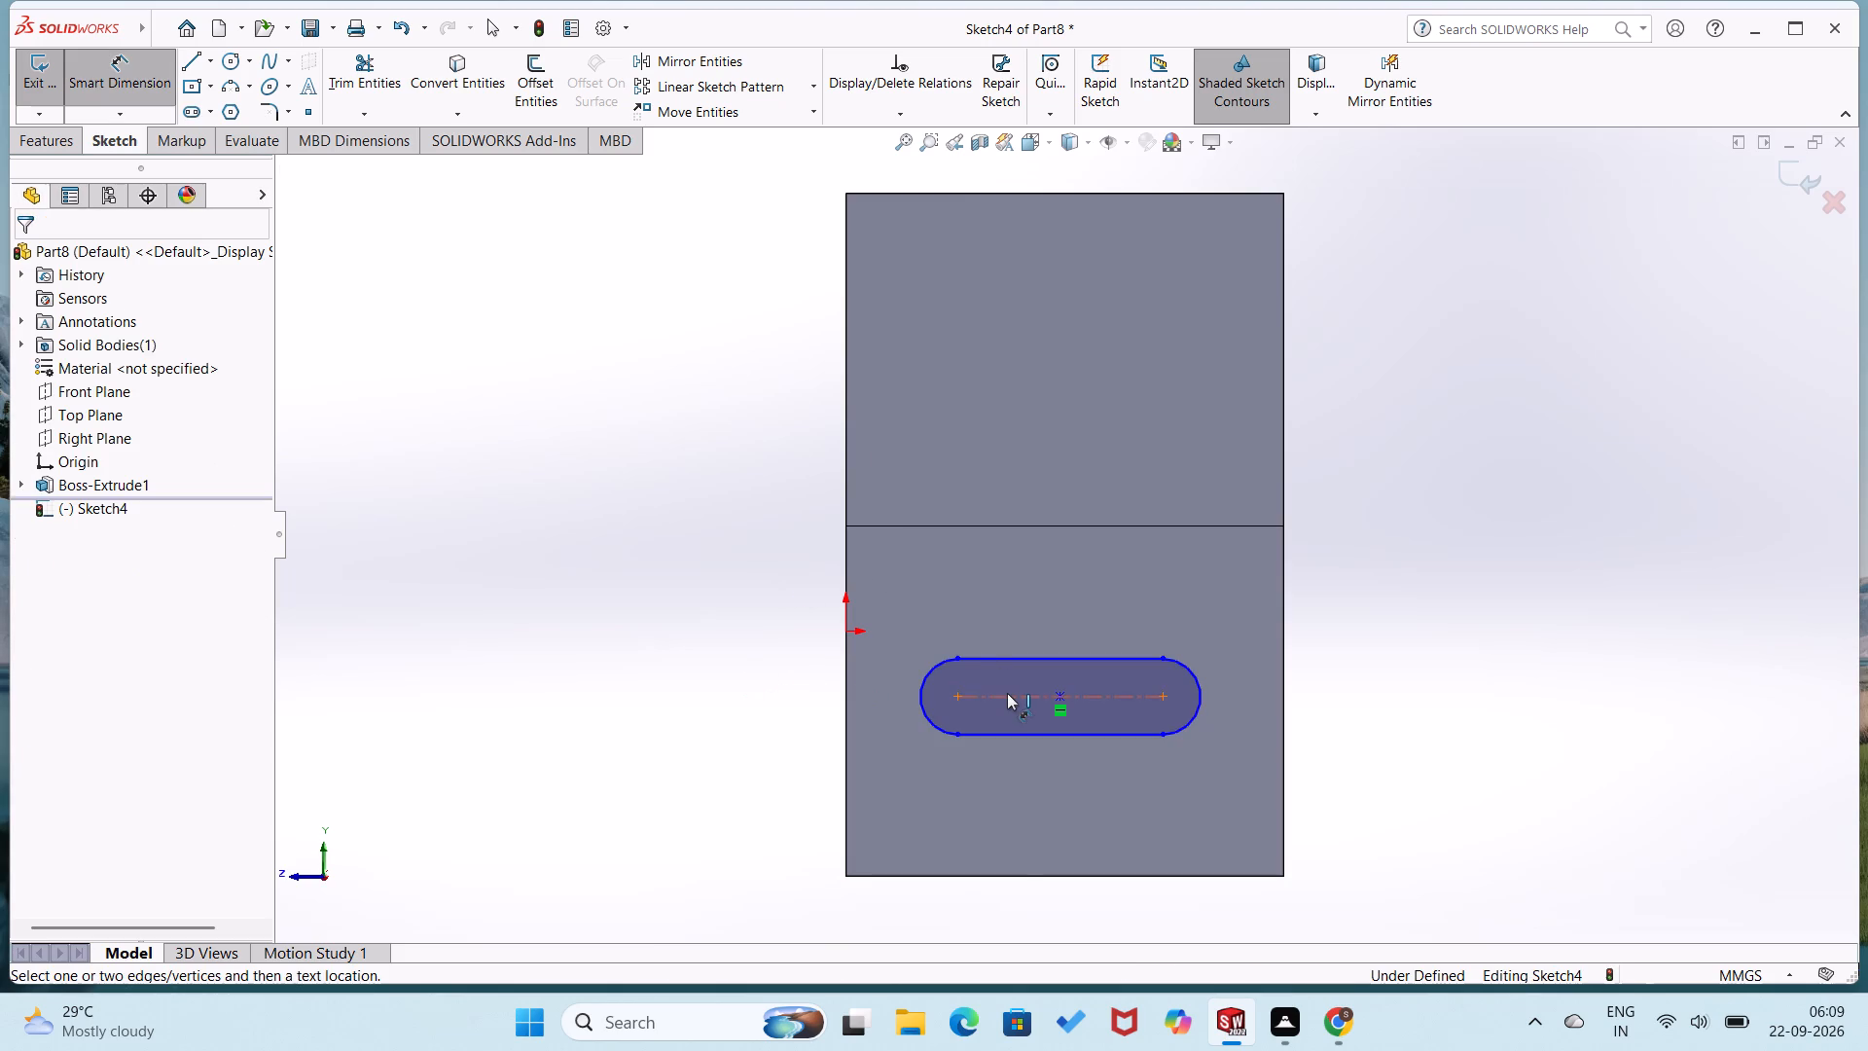
pyautogui.moveTo(1007, 693); pyautogui.dragTo(1009, 702)
pyautogui.click(1032, 784)
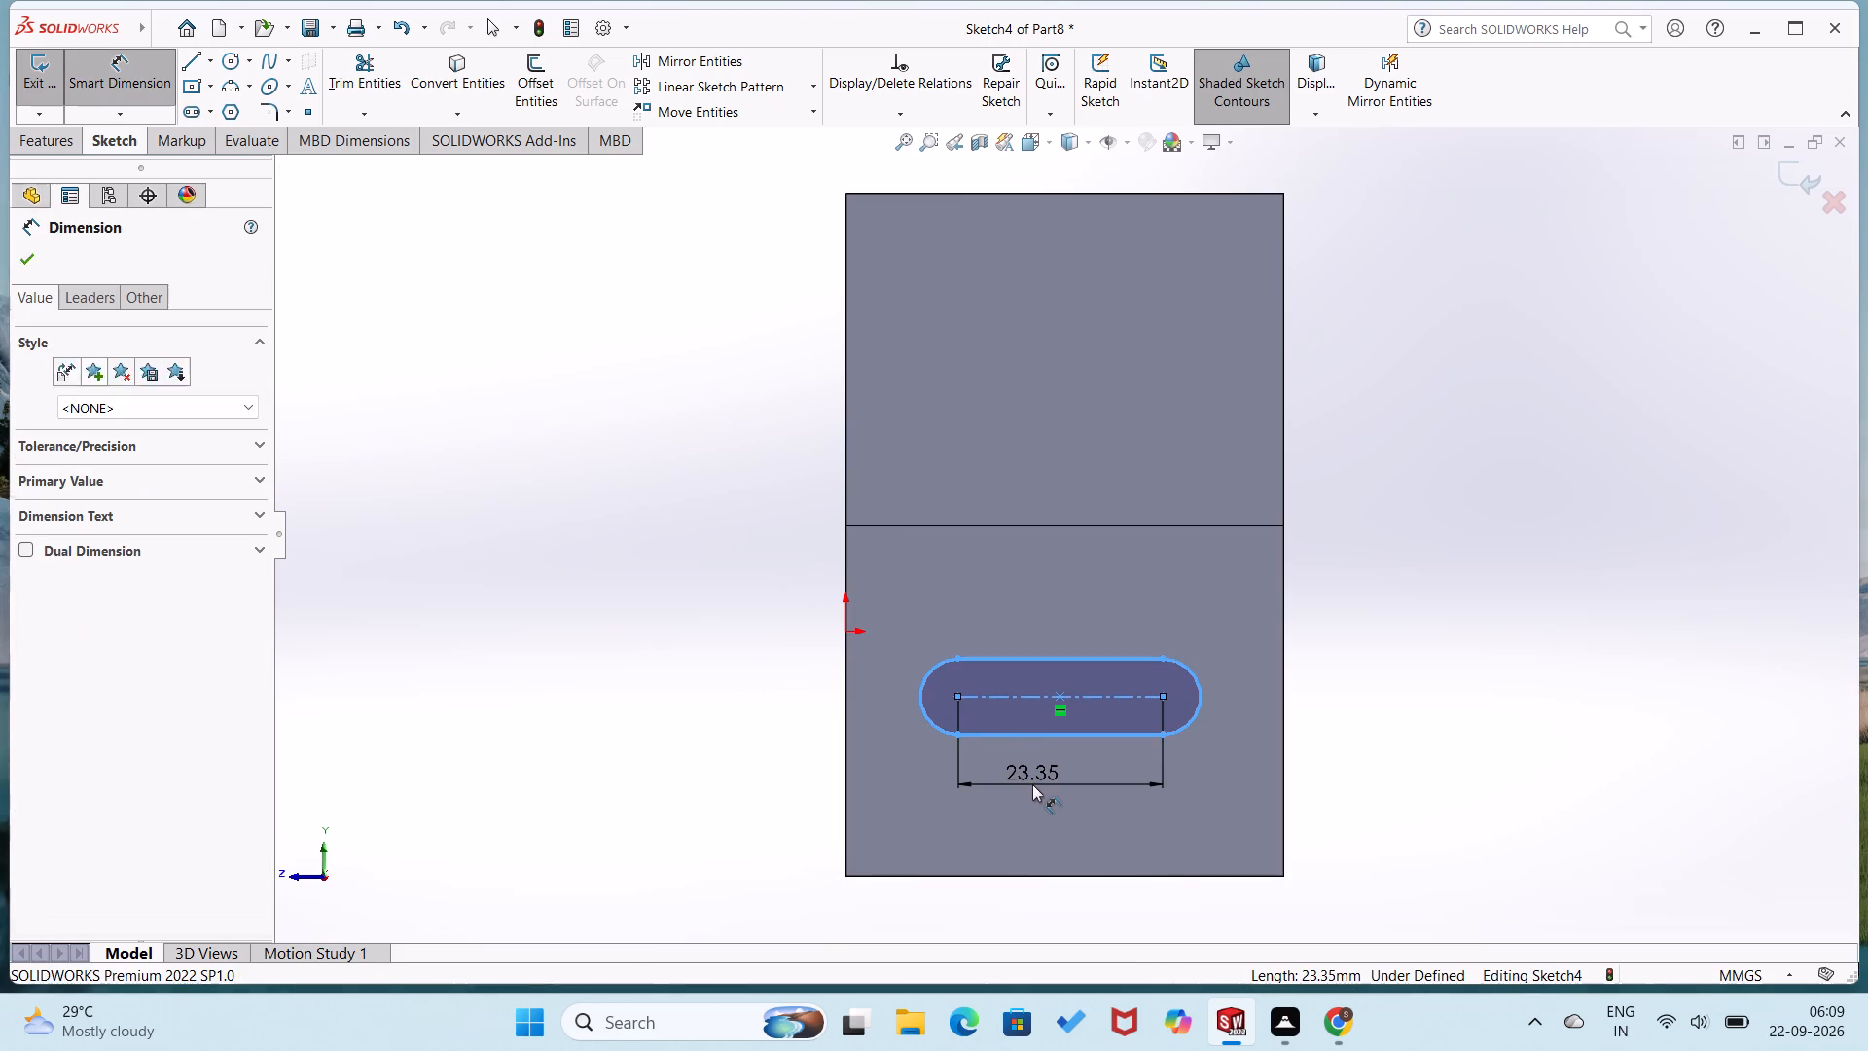
pyautogui.press('1')
pyautogui.press('8')
pyautogui.press('Return')
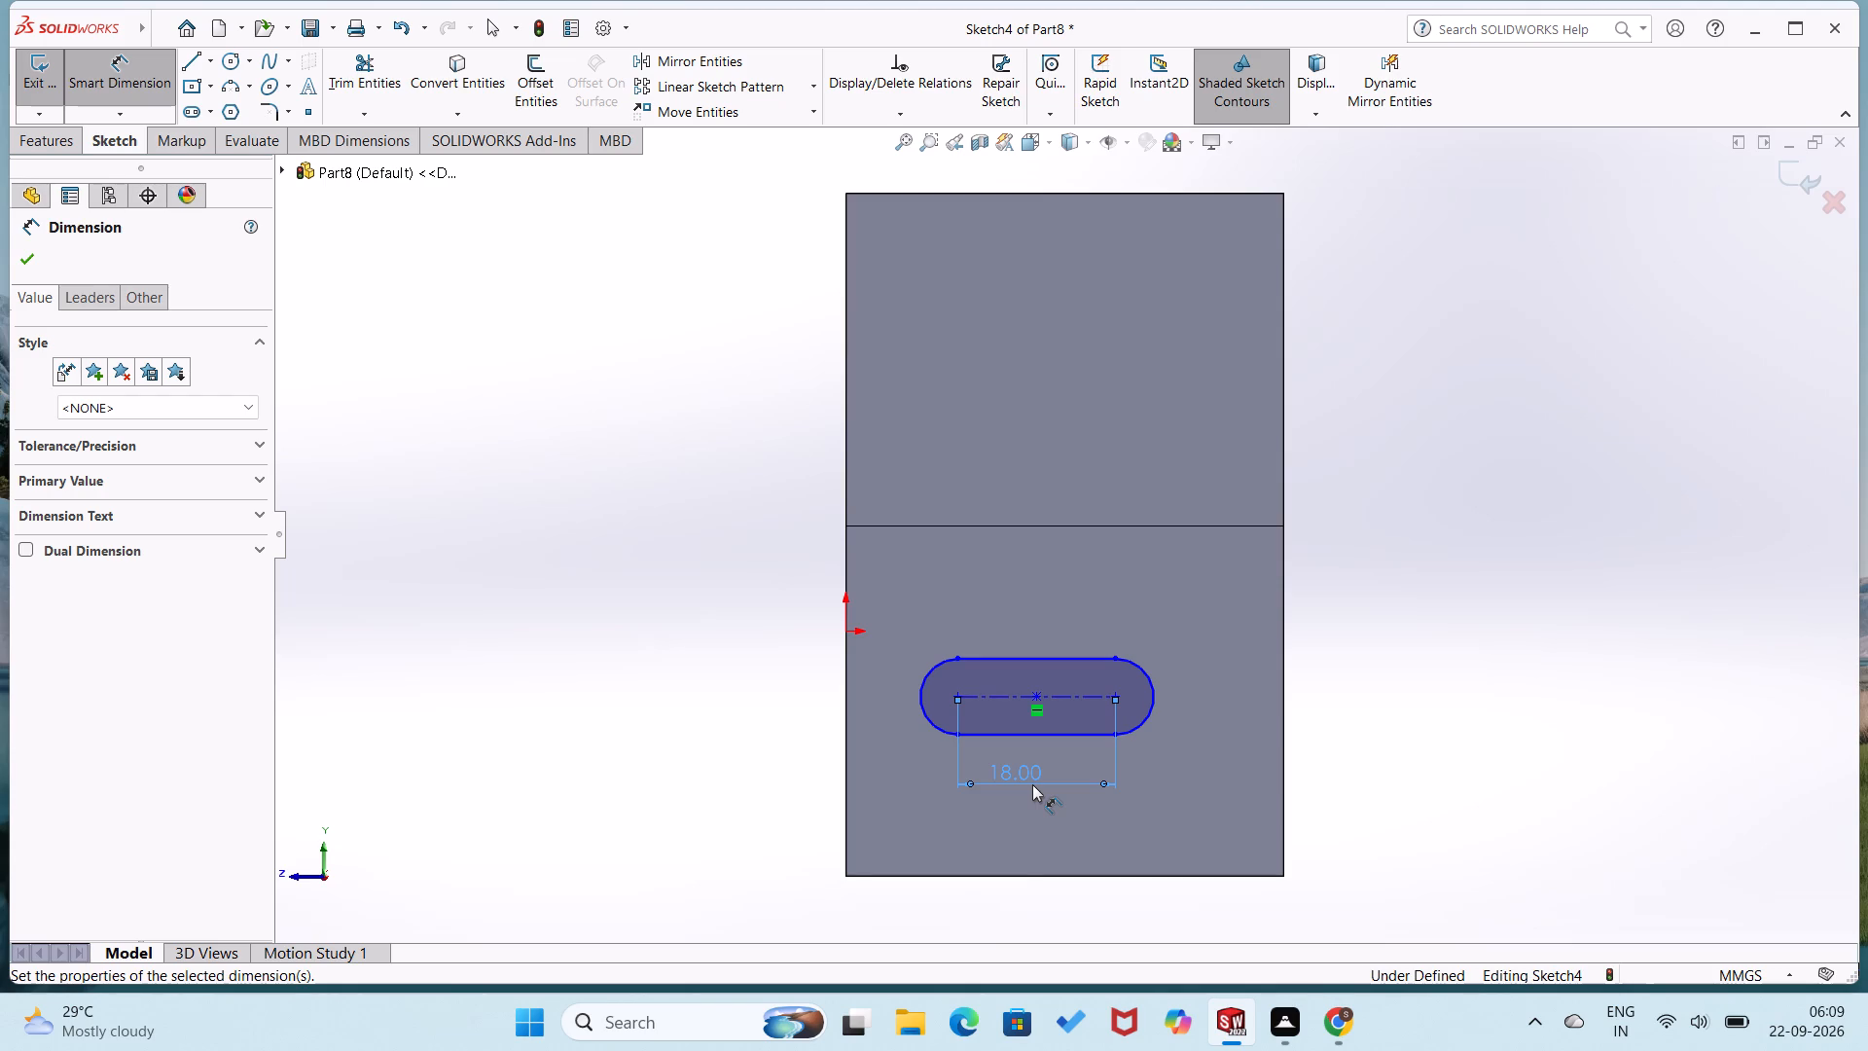
pyautogui.click(735, 771)
# Dimension the slot's nearer arc centre 16 mm from the leg face's vertical edge on the origin side.
pyautogui.click(845, 786)
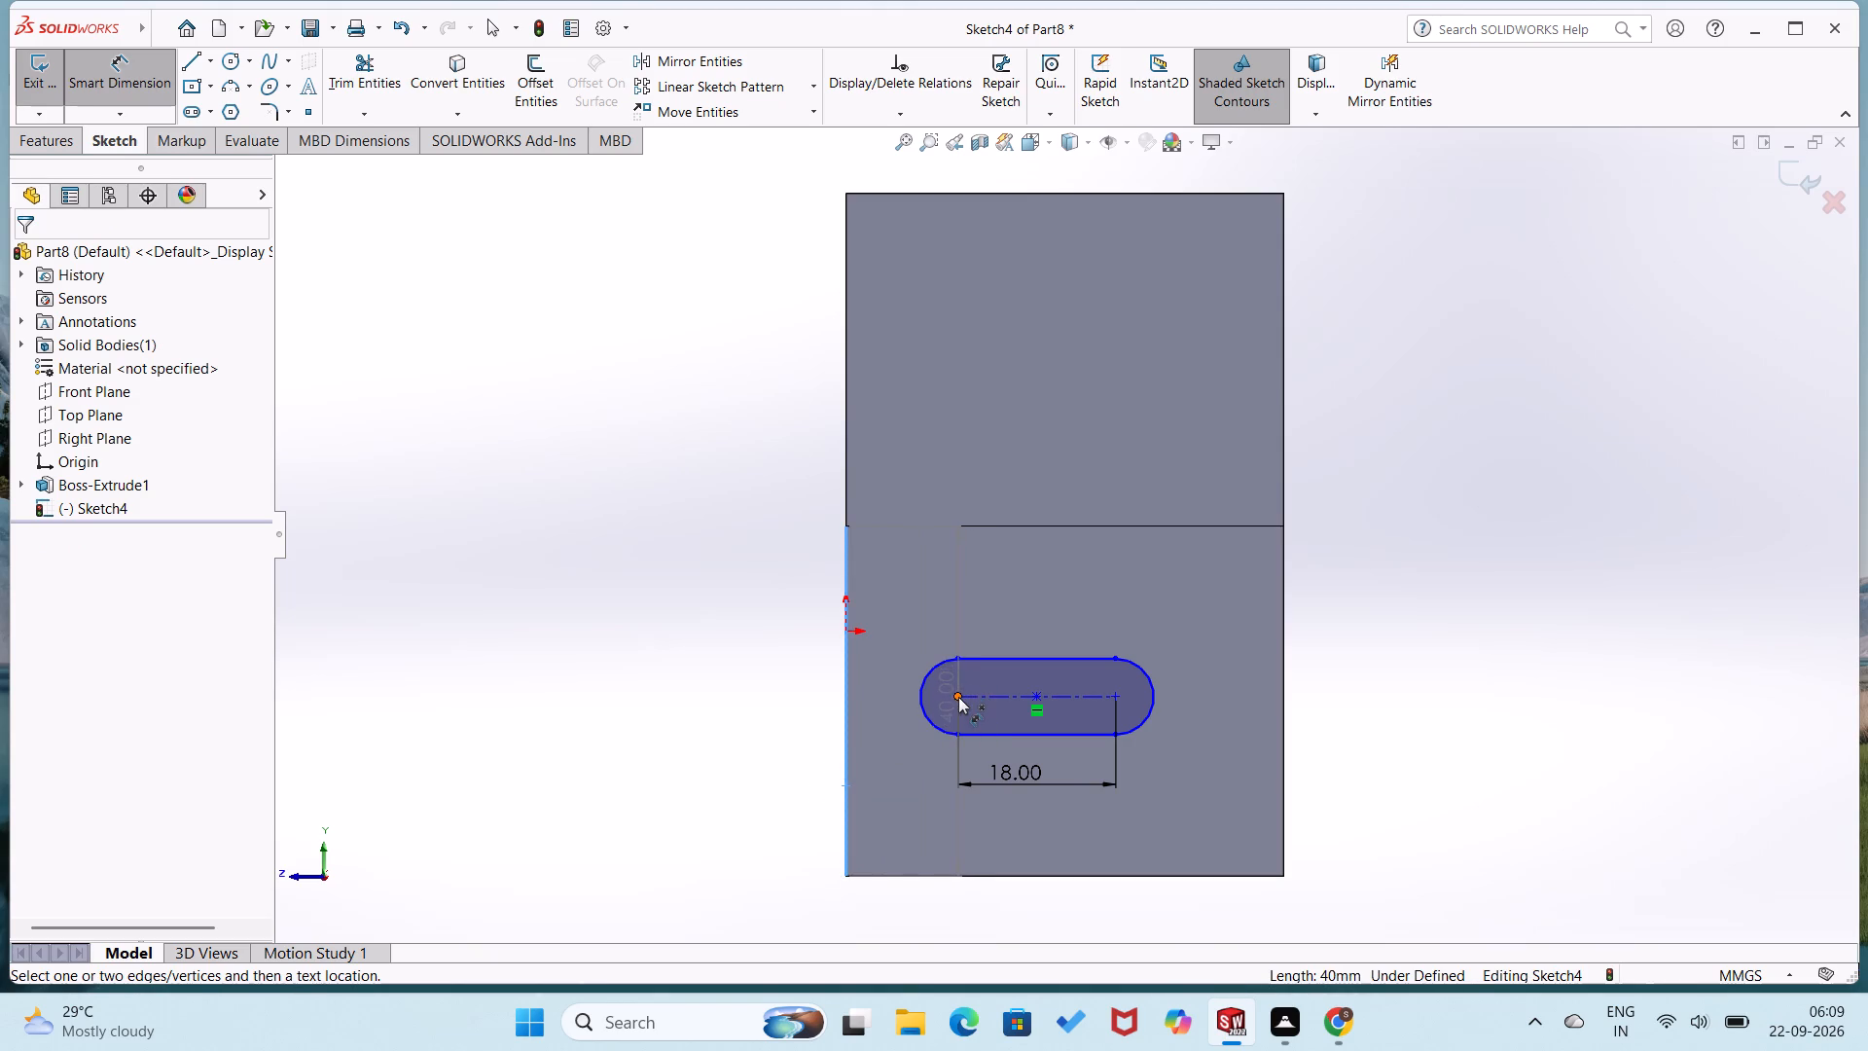
pyautogui.click(958, 697)
pyautogui.click(914, 782)
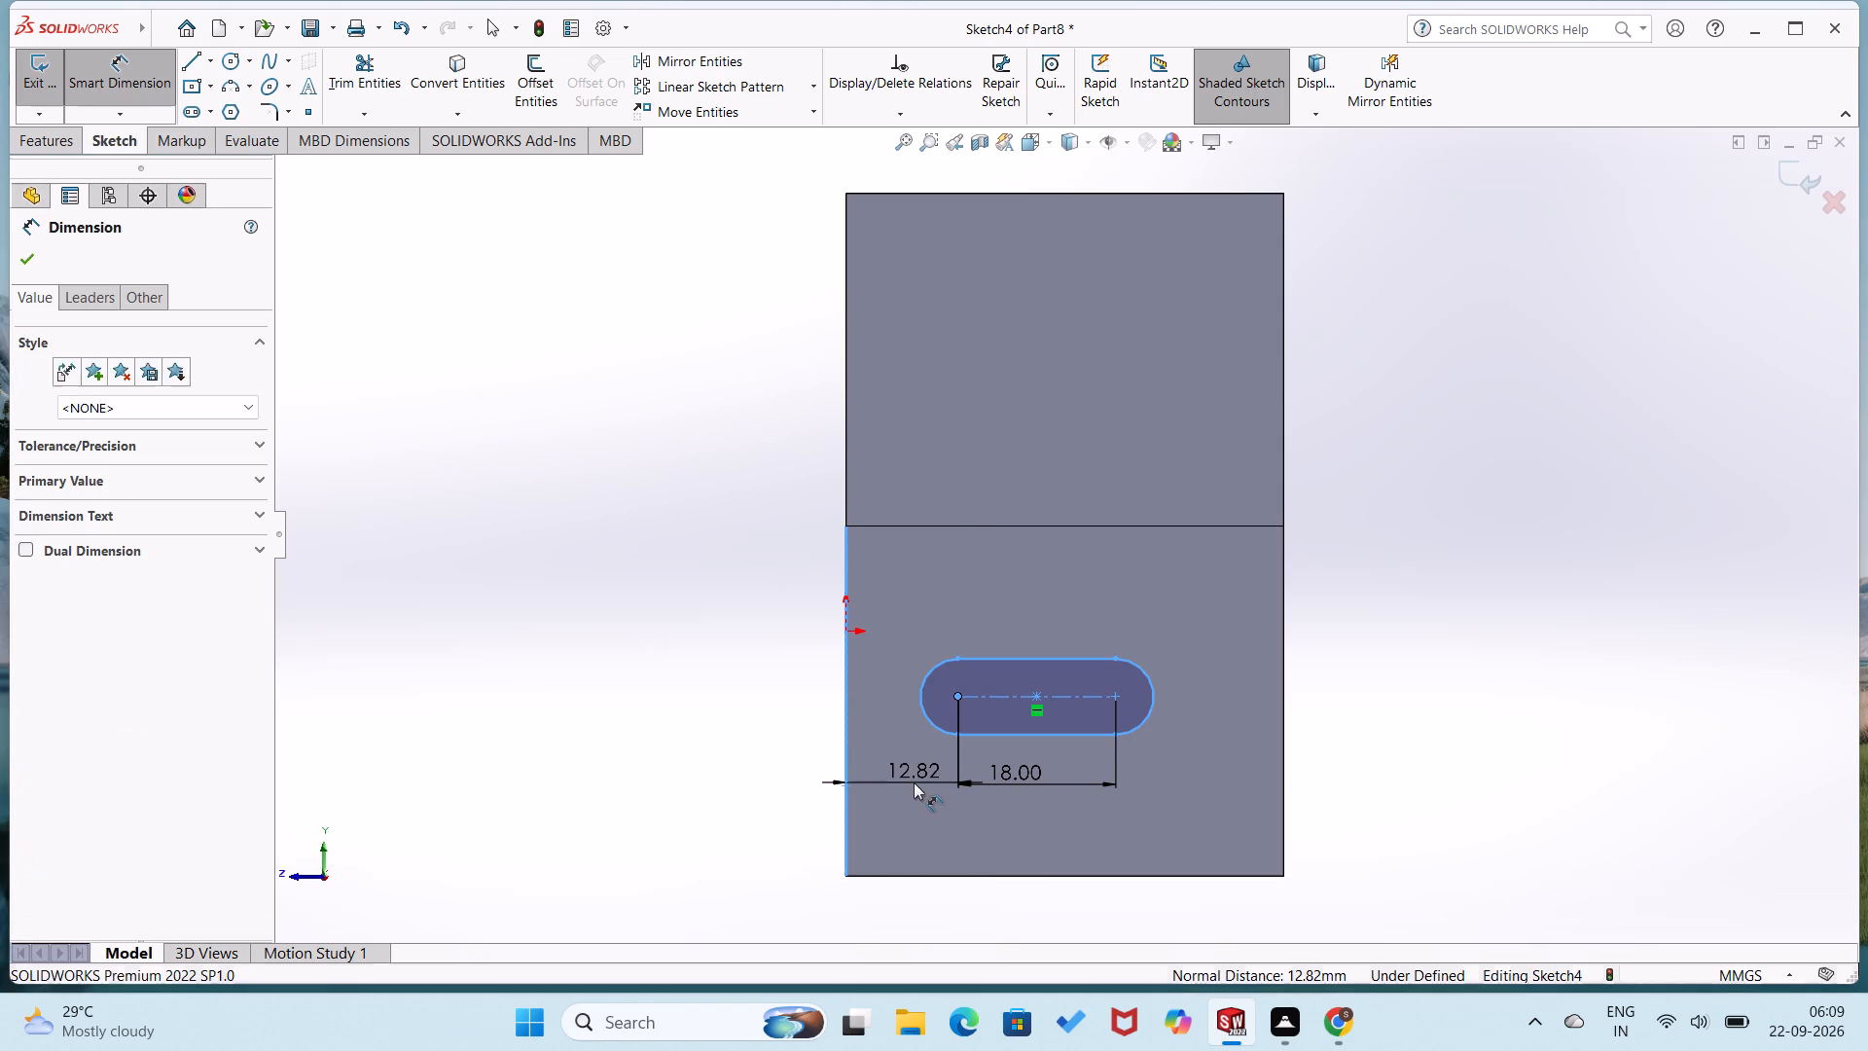
pyautogui.write('16')
pyautogui.press('Return')
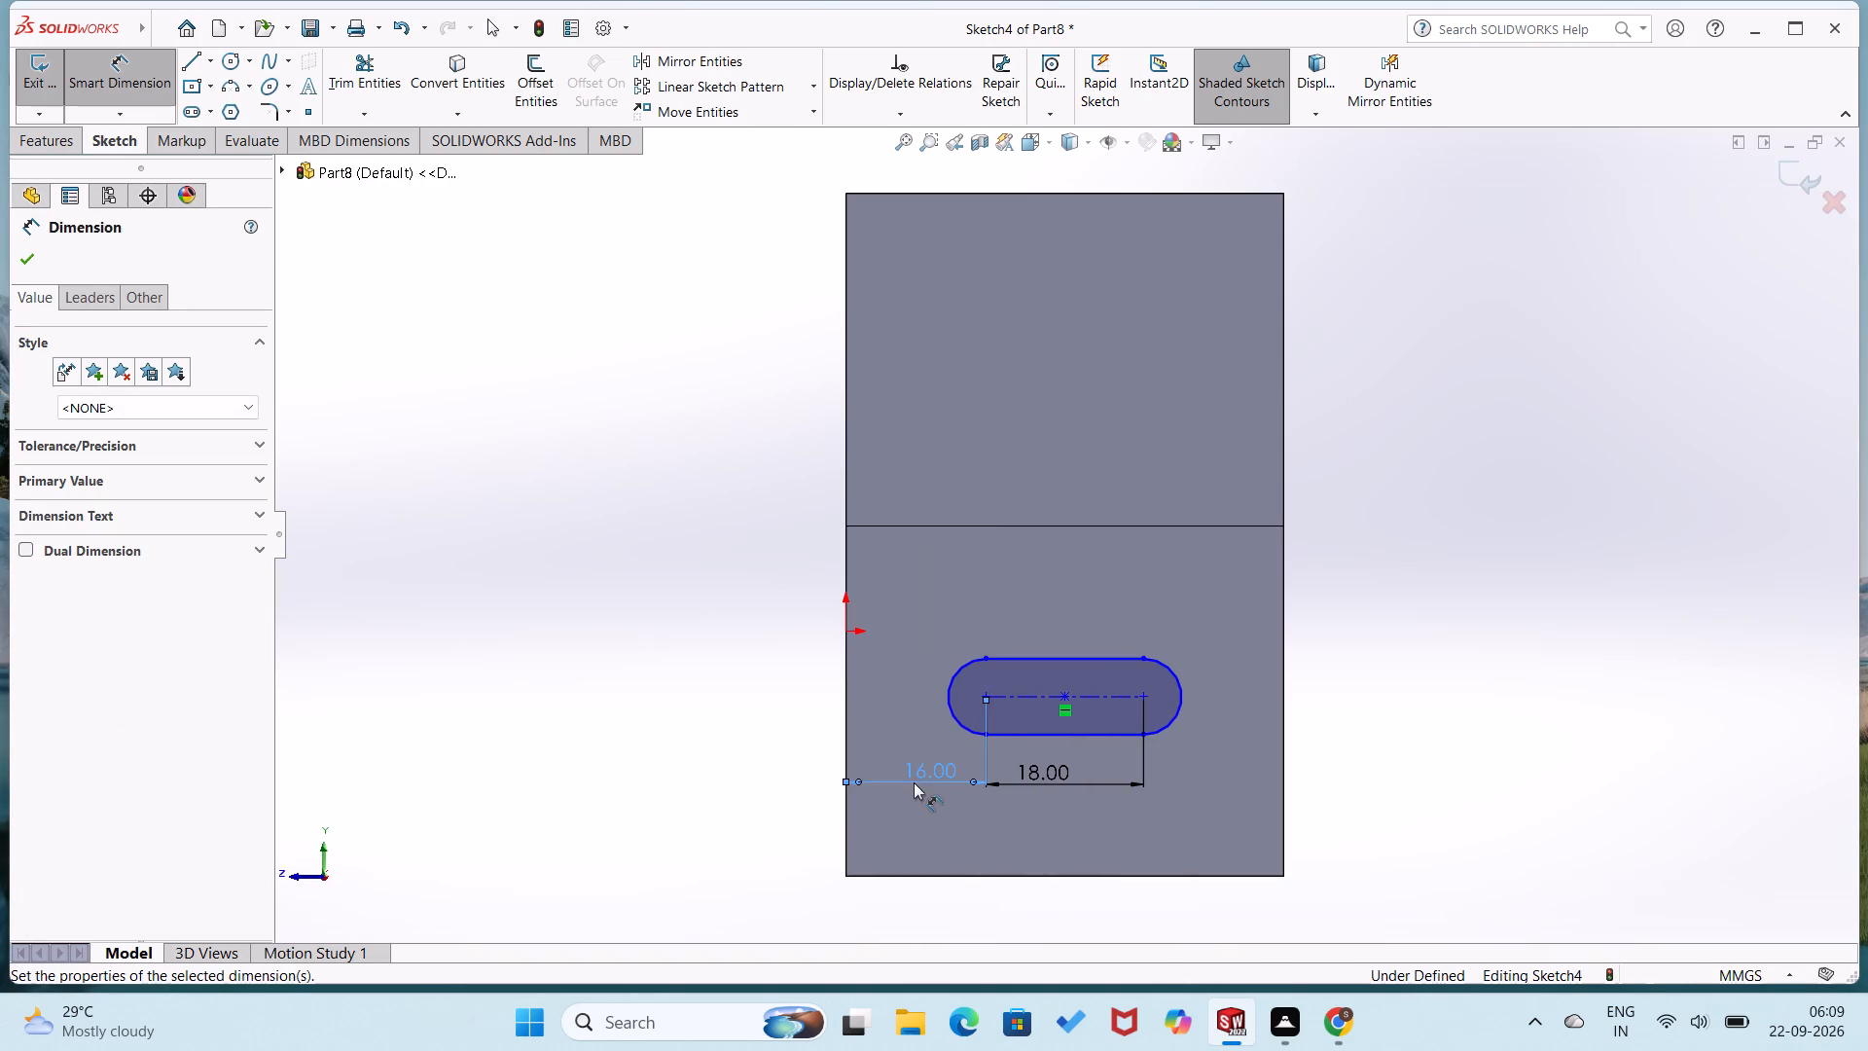
pyautogui.click(841, 788)
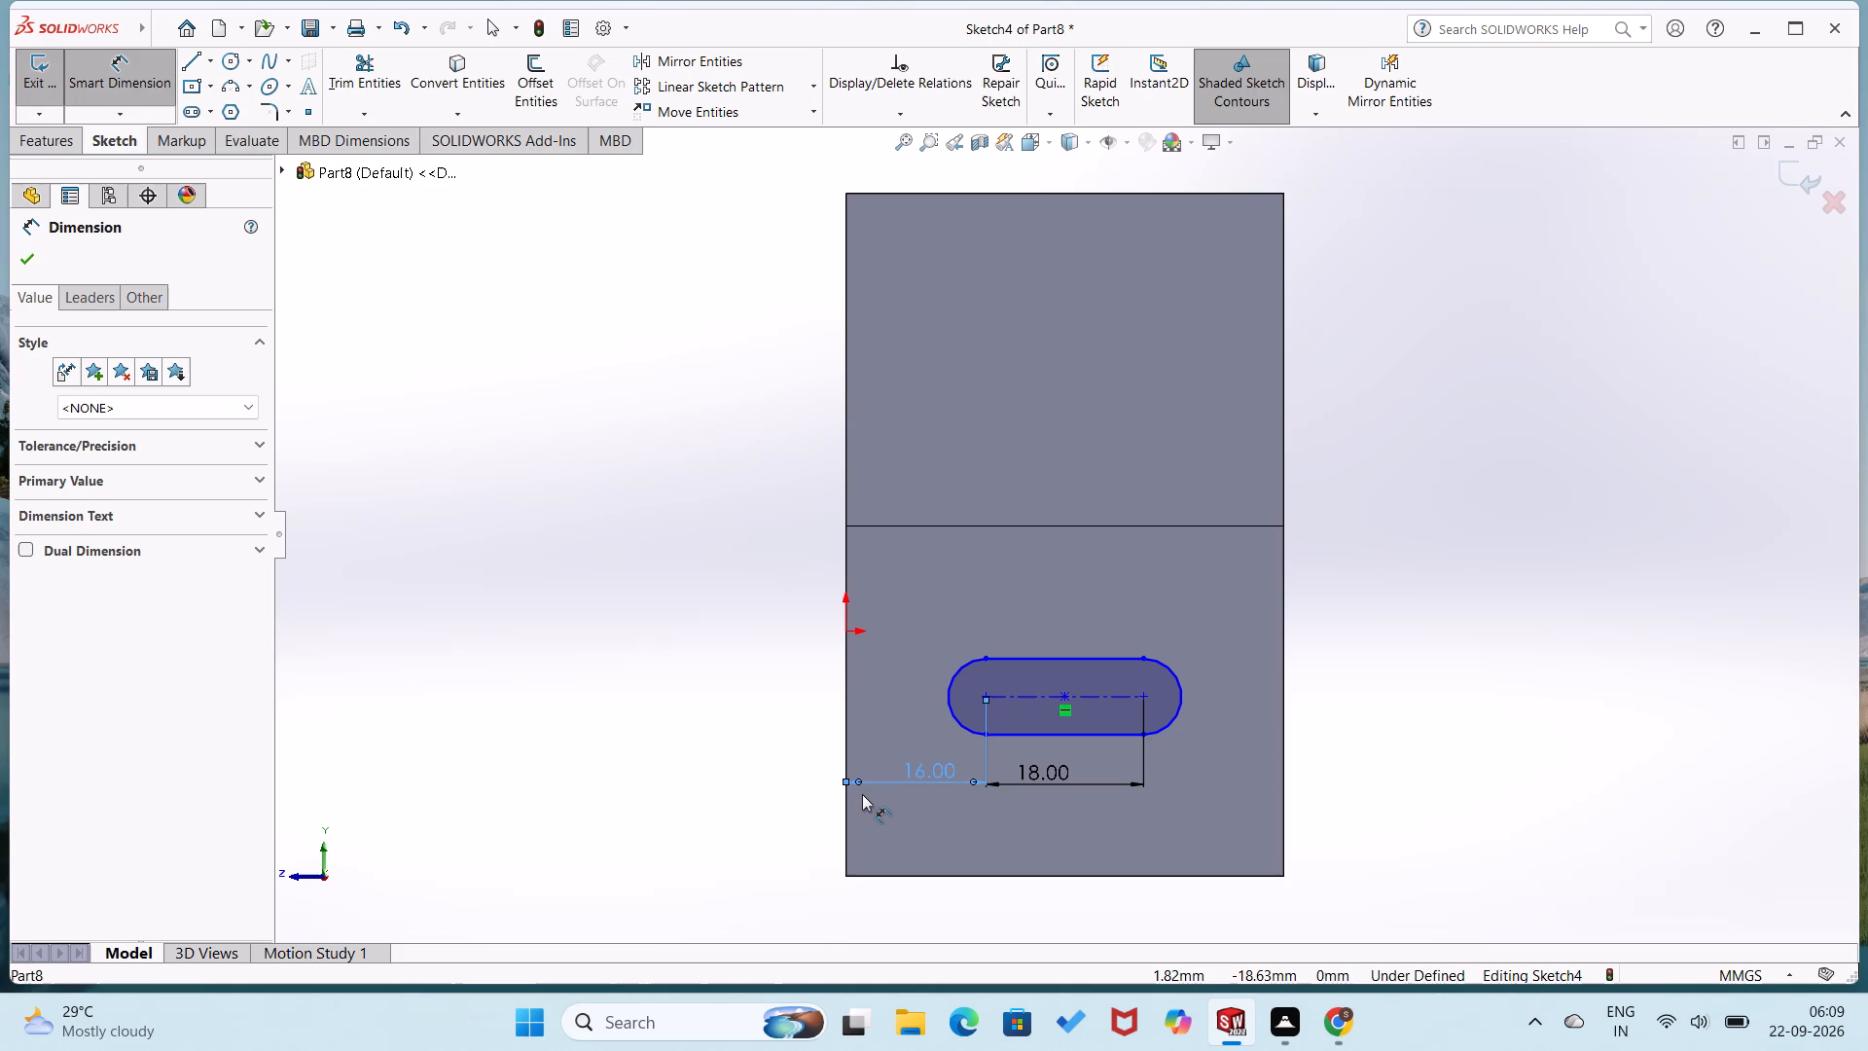
# Dimension the slot's end arc with a radius of 4.5 mm.
pyautogui.click(1164, 734)
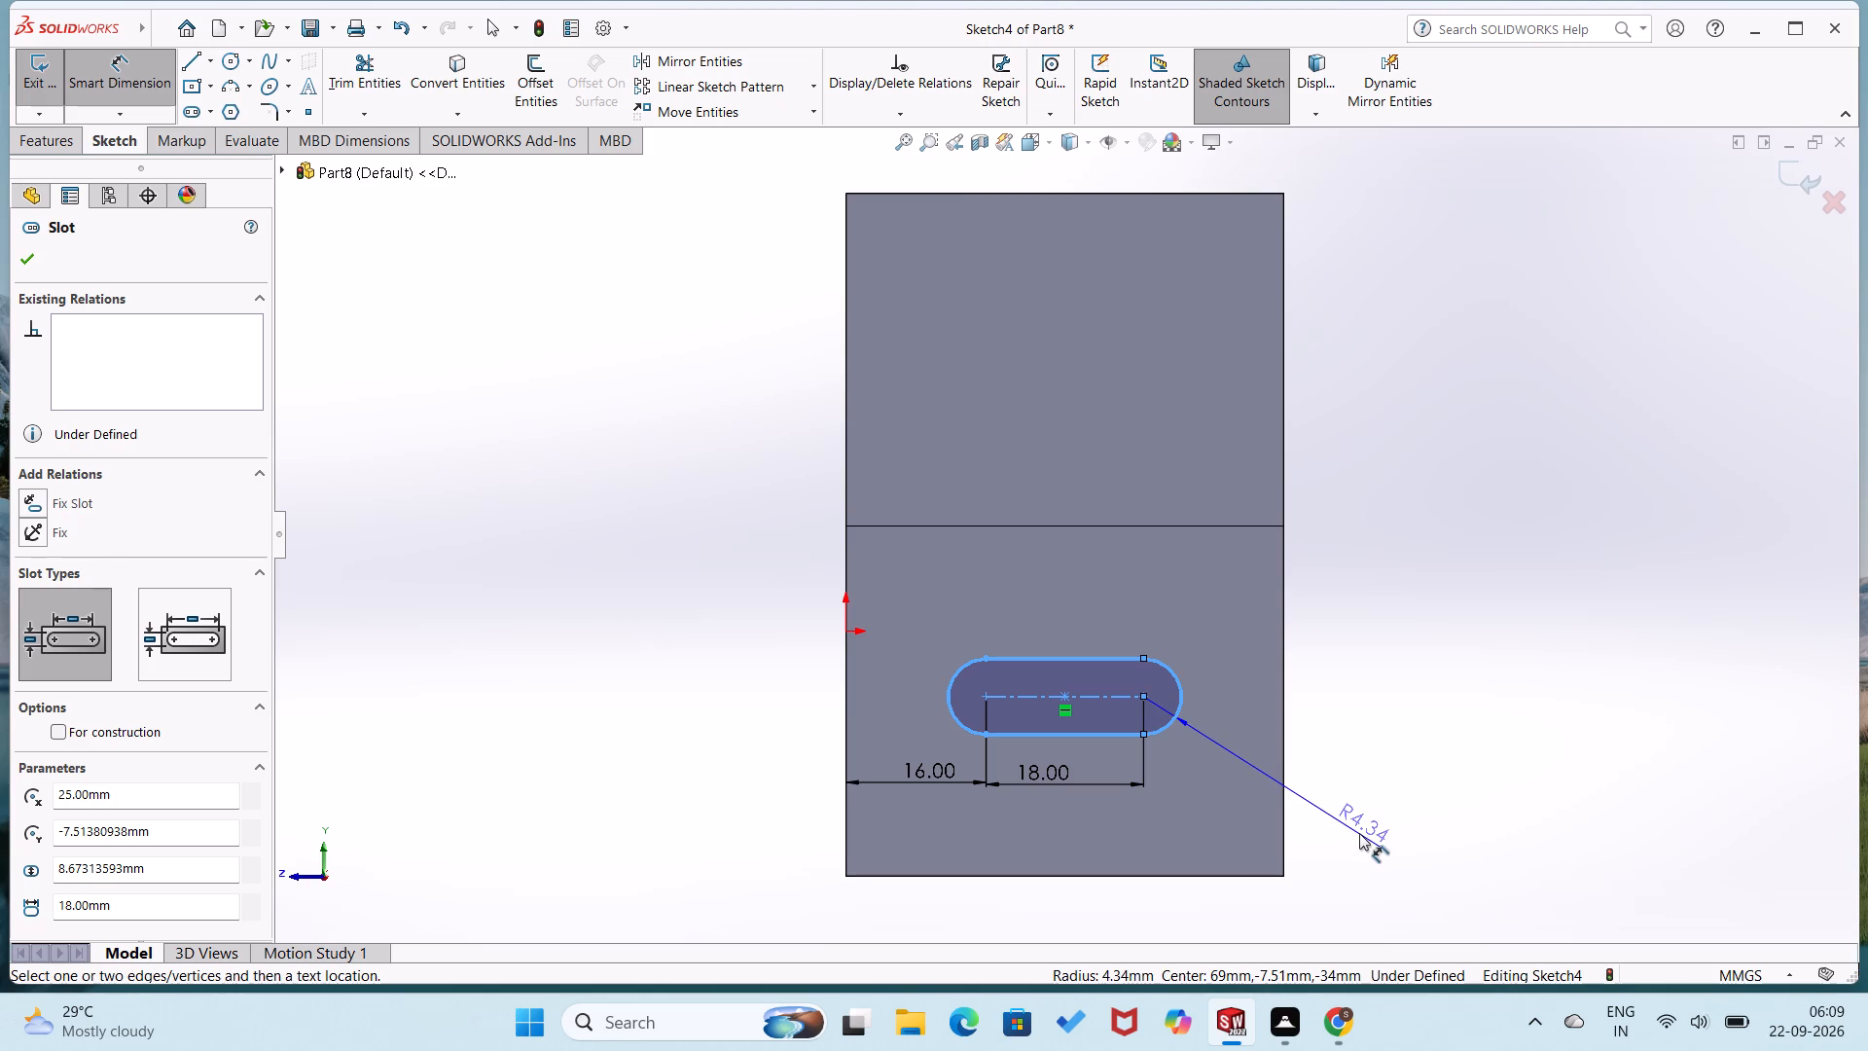
pyautogui.click(1363, 834)
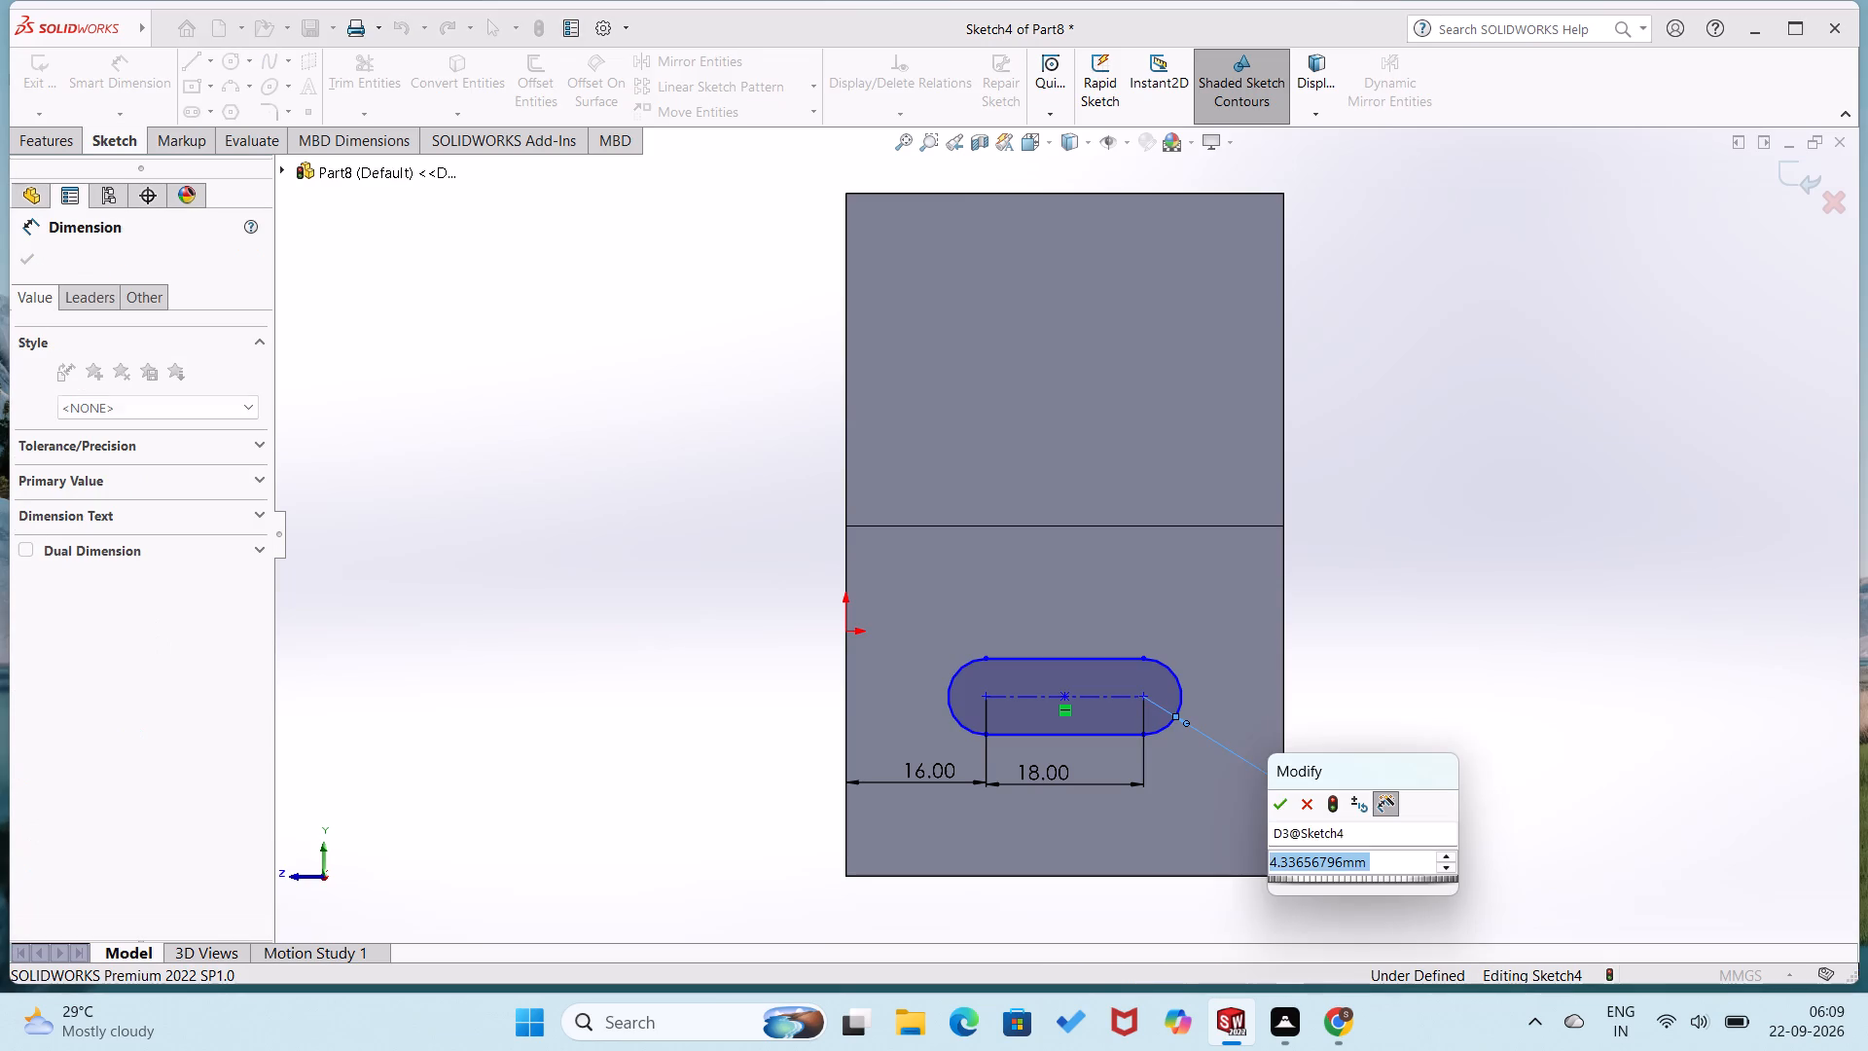
pyautogui.write('4.5')
pyautogui.press('Return')
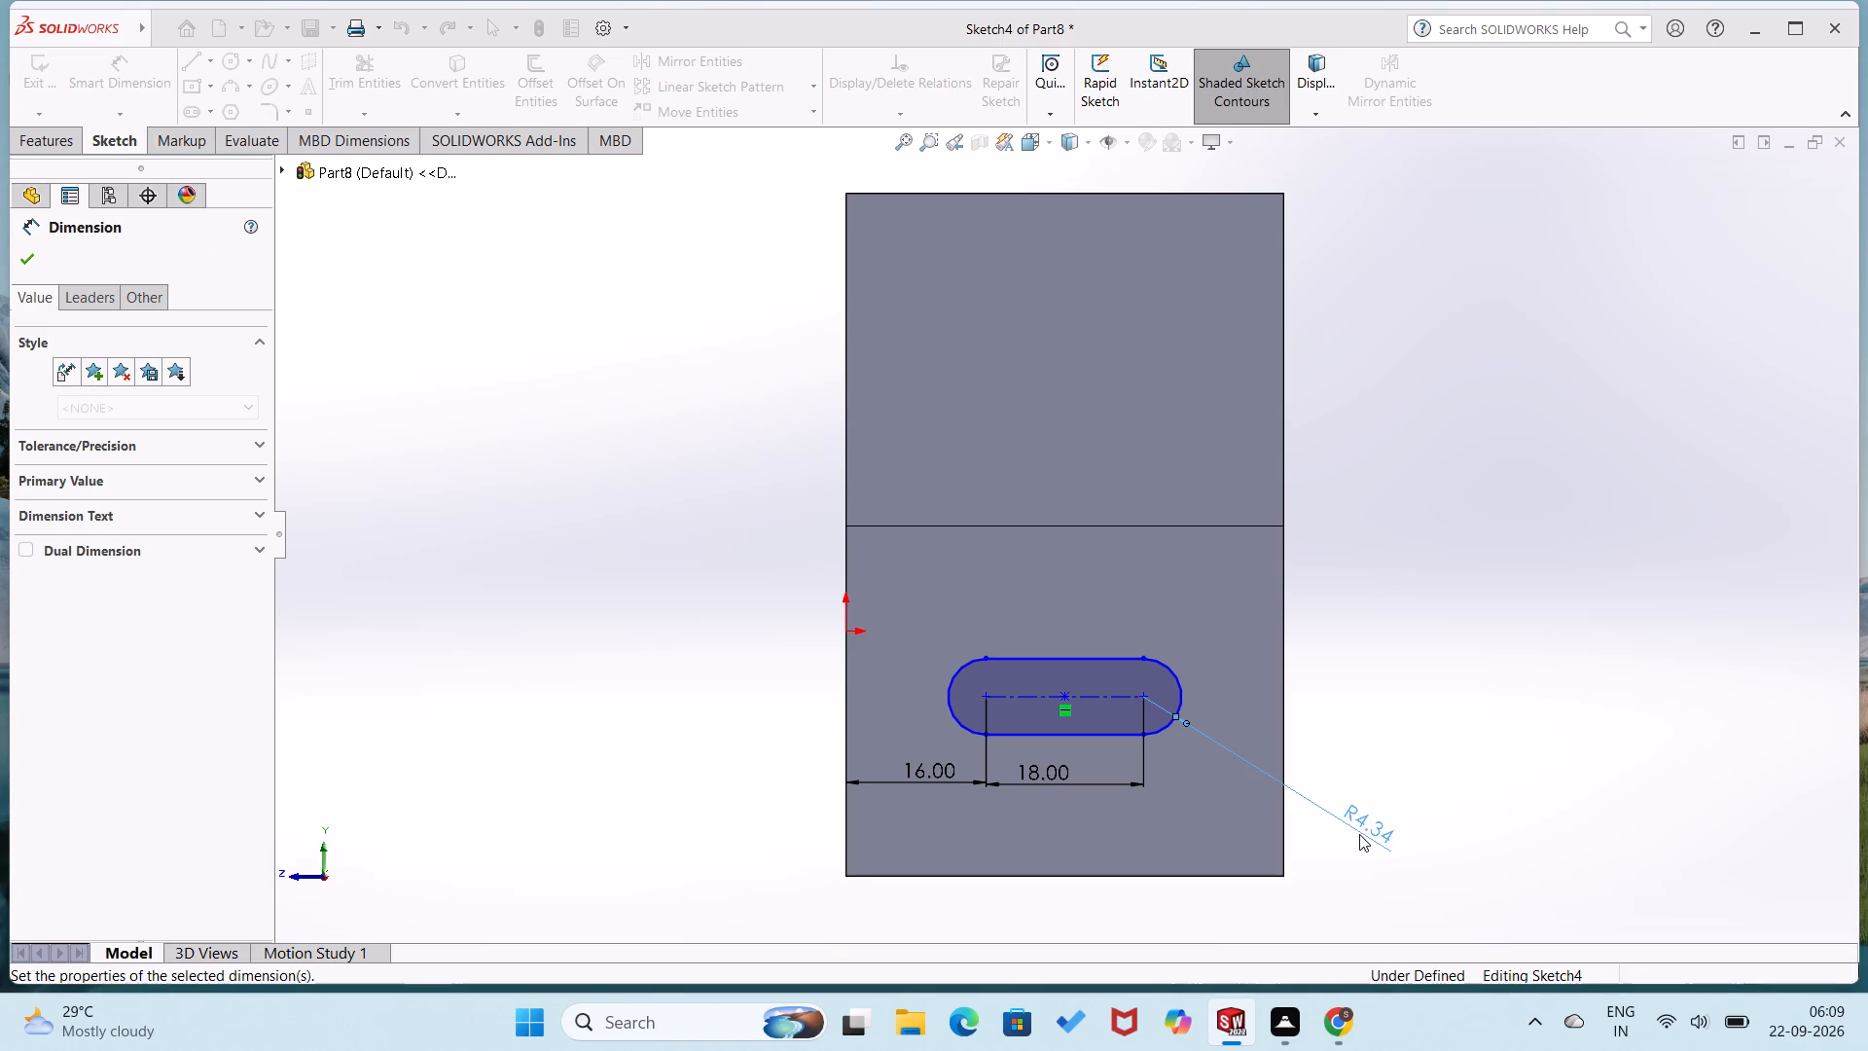
pyautogui.click(1416, 670)
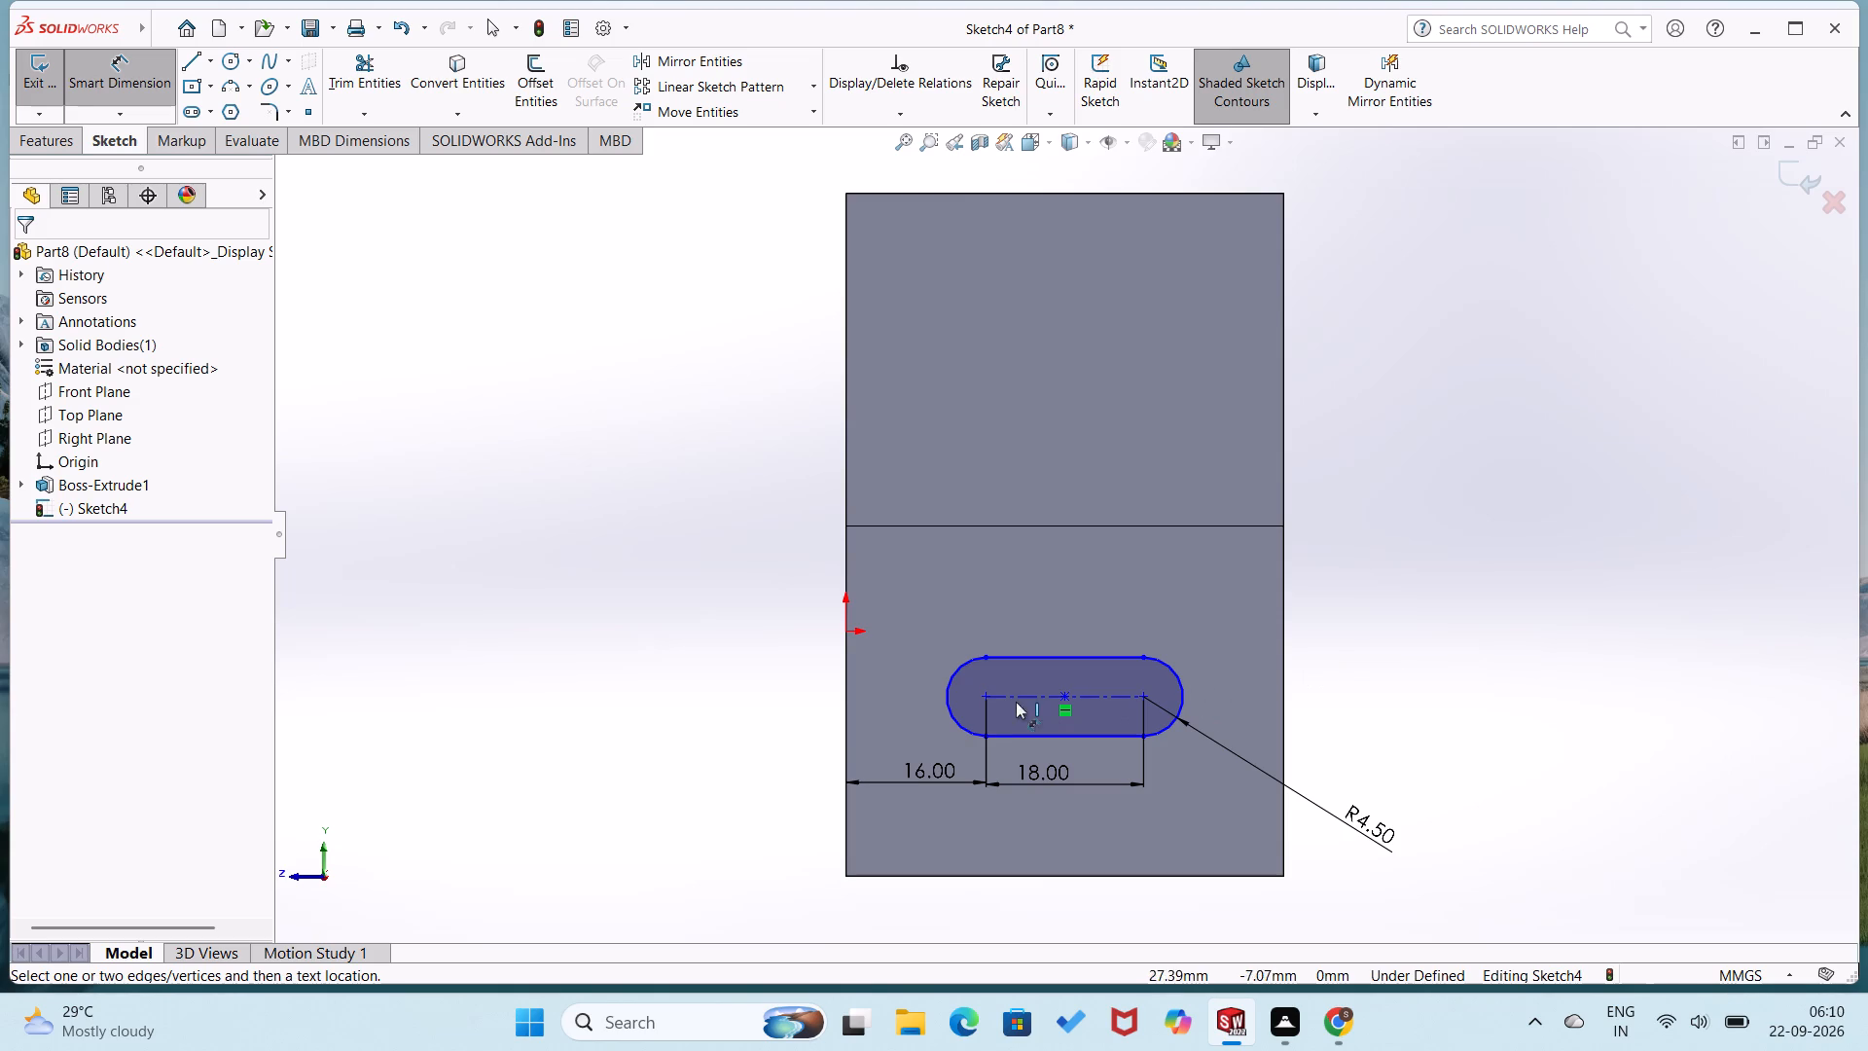
# Dimension the slot's centreline 15 mm above the leg's bottom edge.
pyautogui.click(1079, 878)
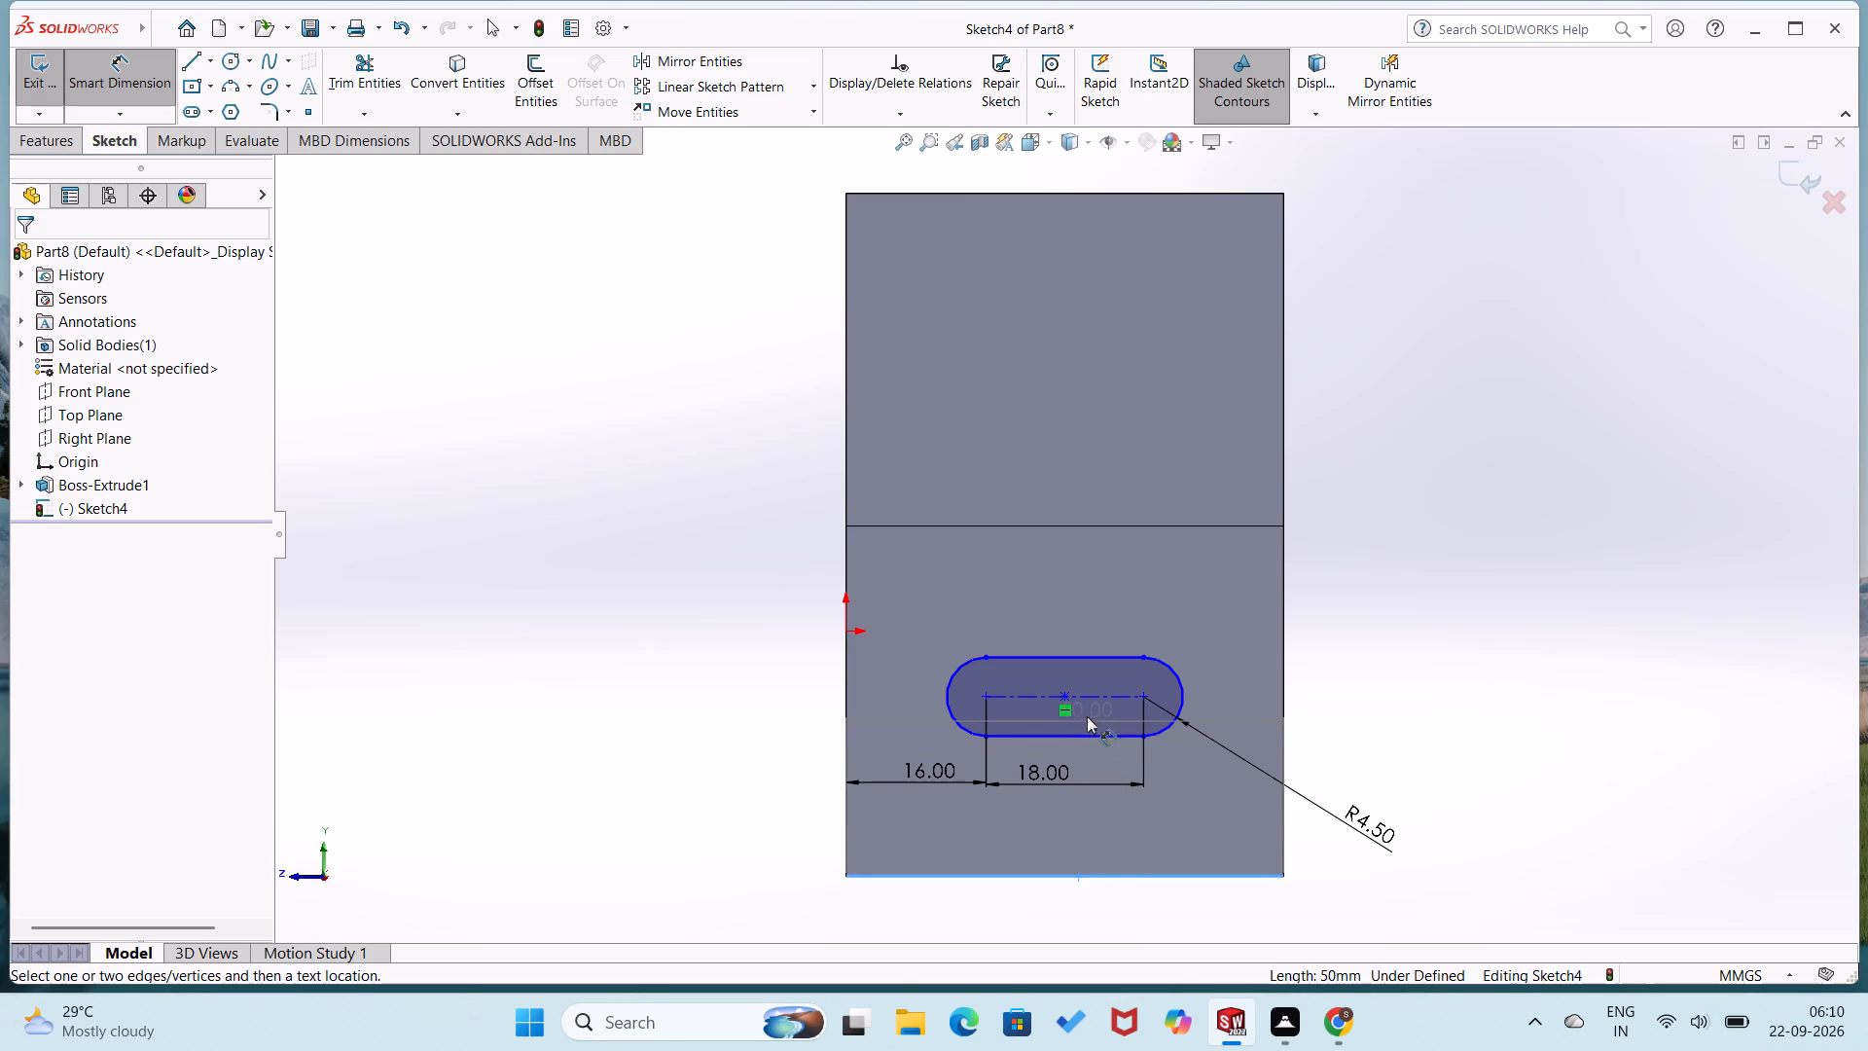
pyautogui.click(1085, 696)
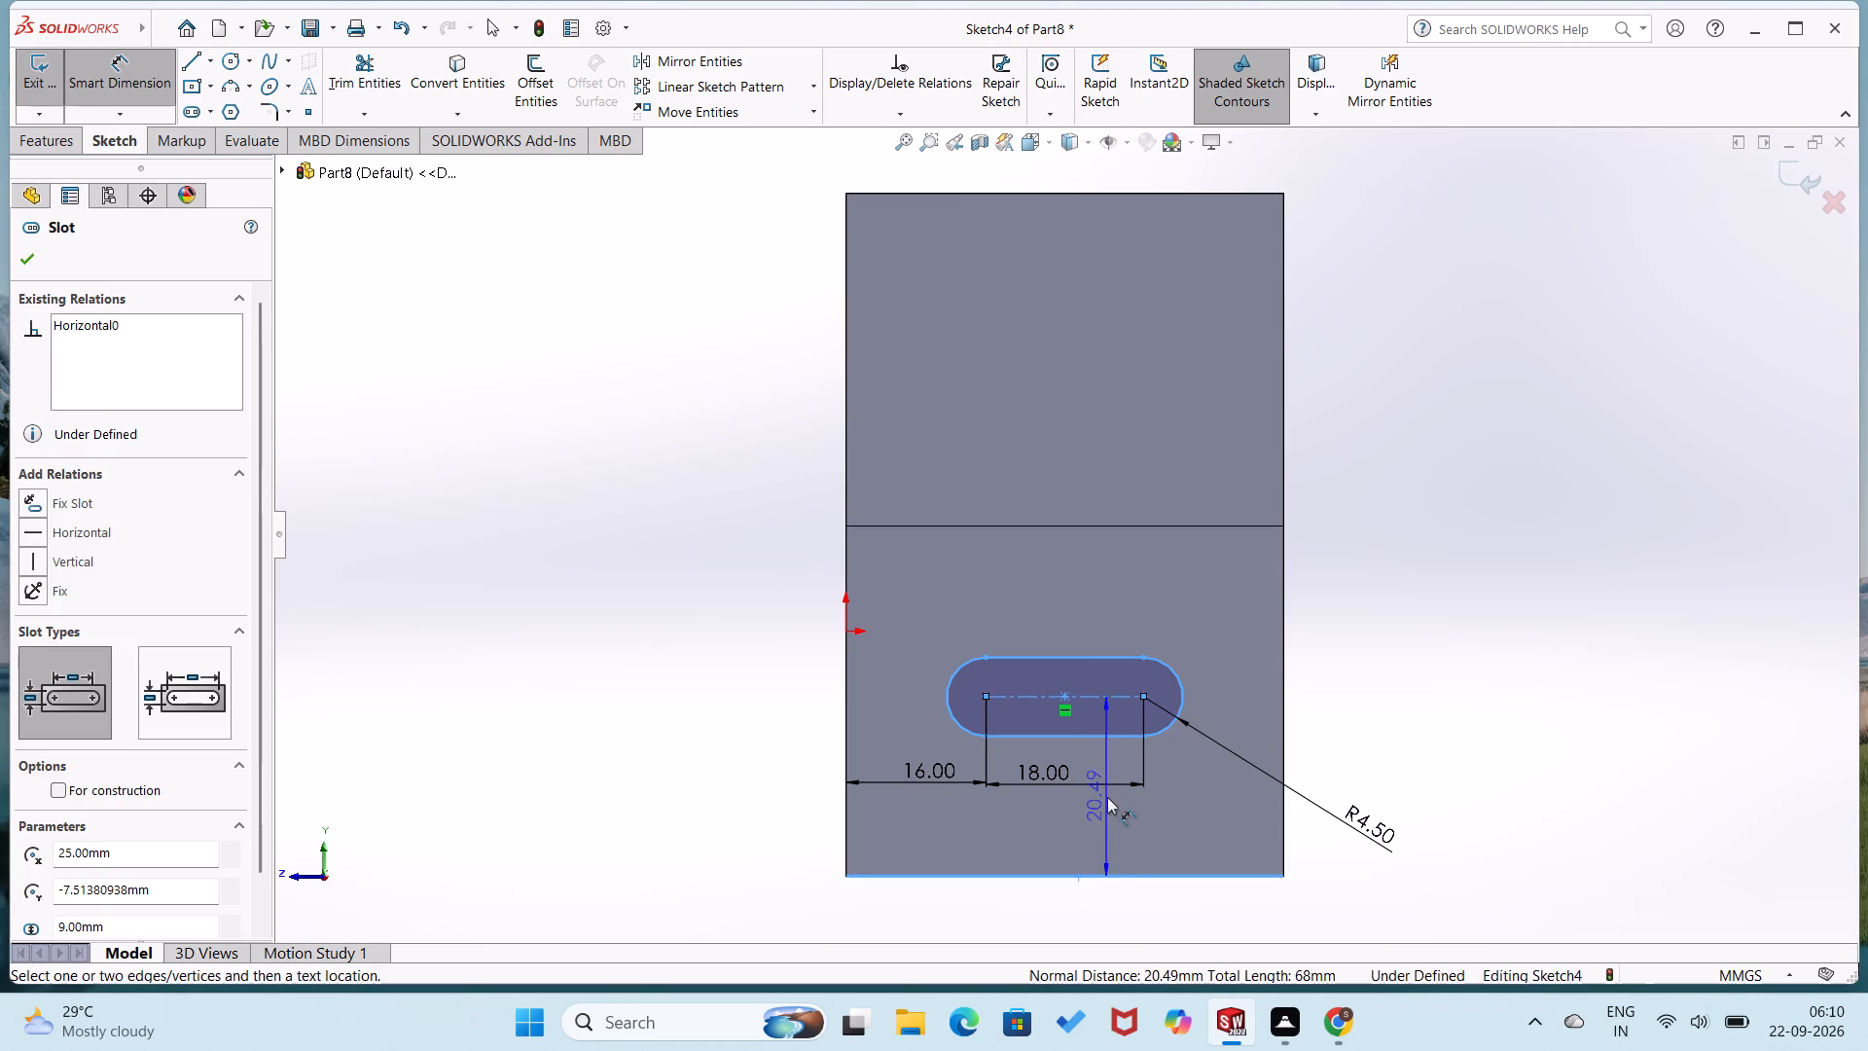
pyautogui.click(1107, 797)
pyautogui.write('15')
pyautogui.press('Return')
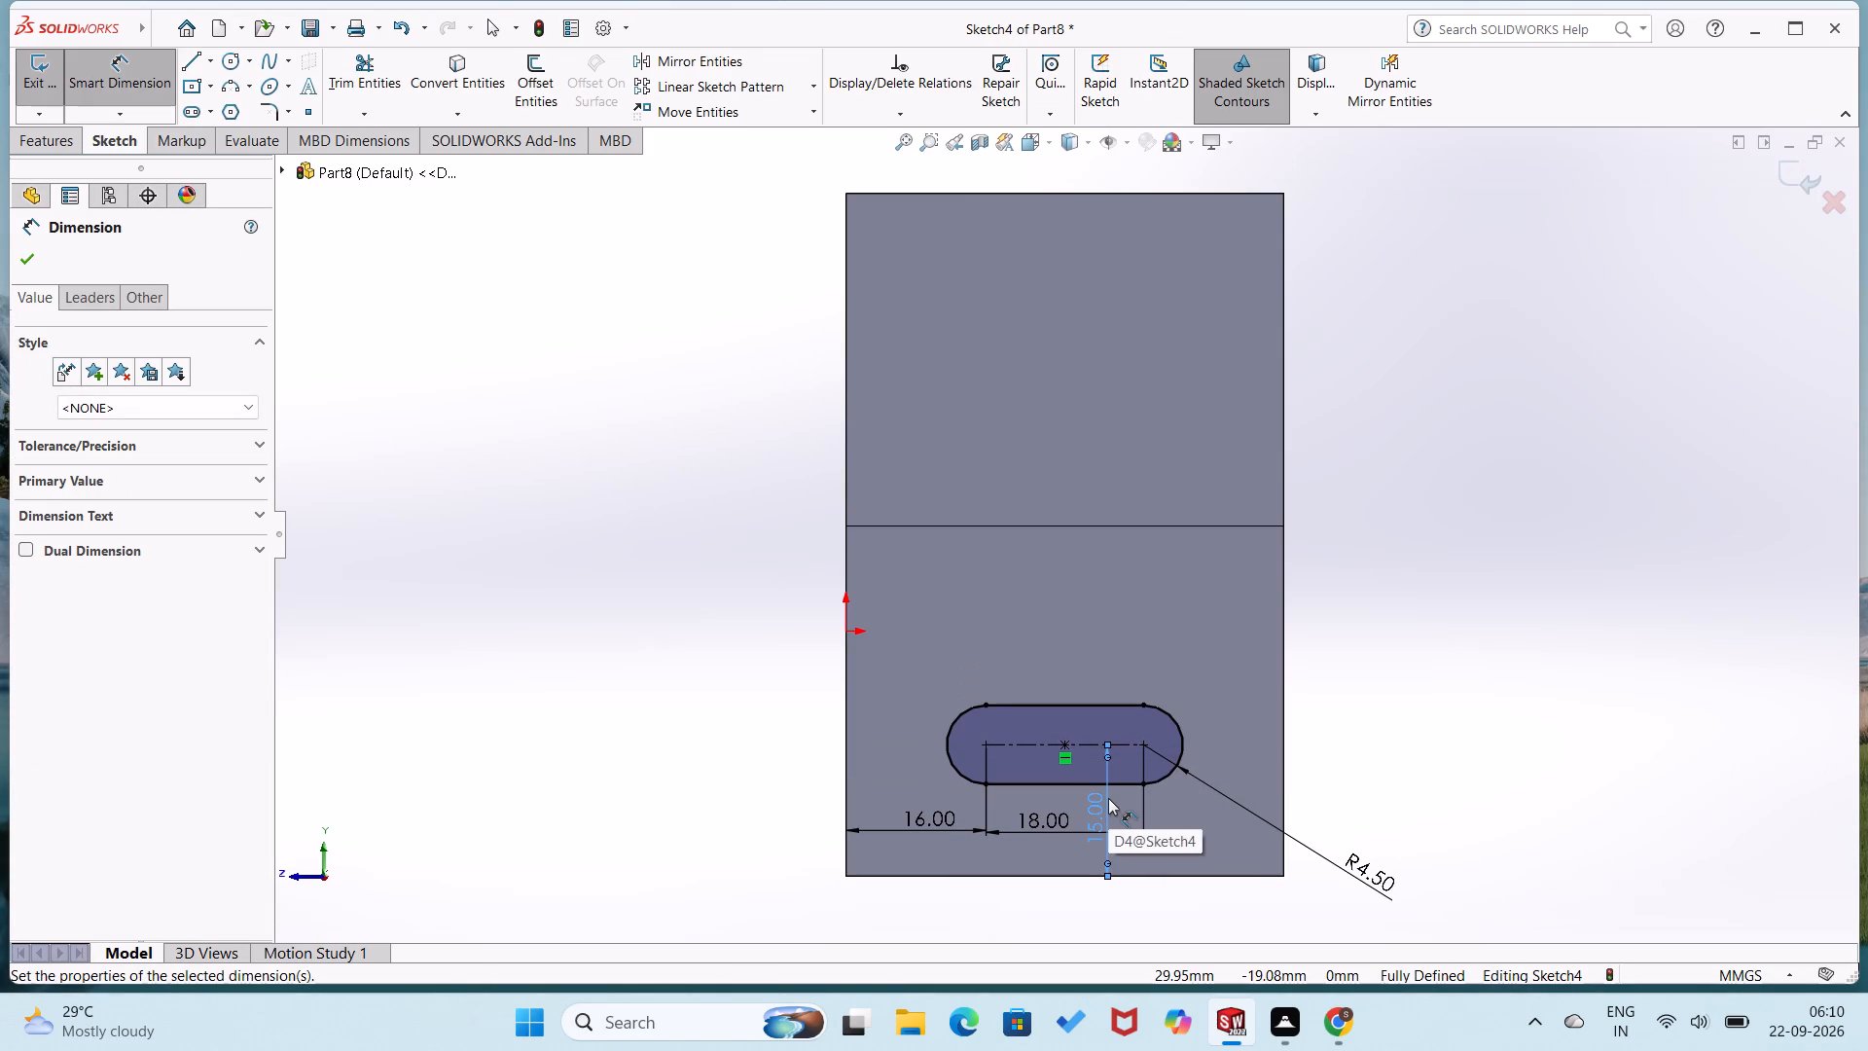
pyautogui.click(732, 740)
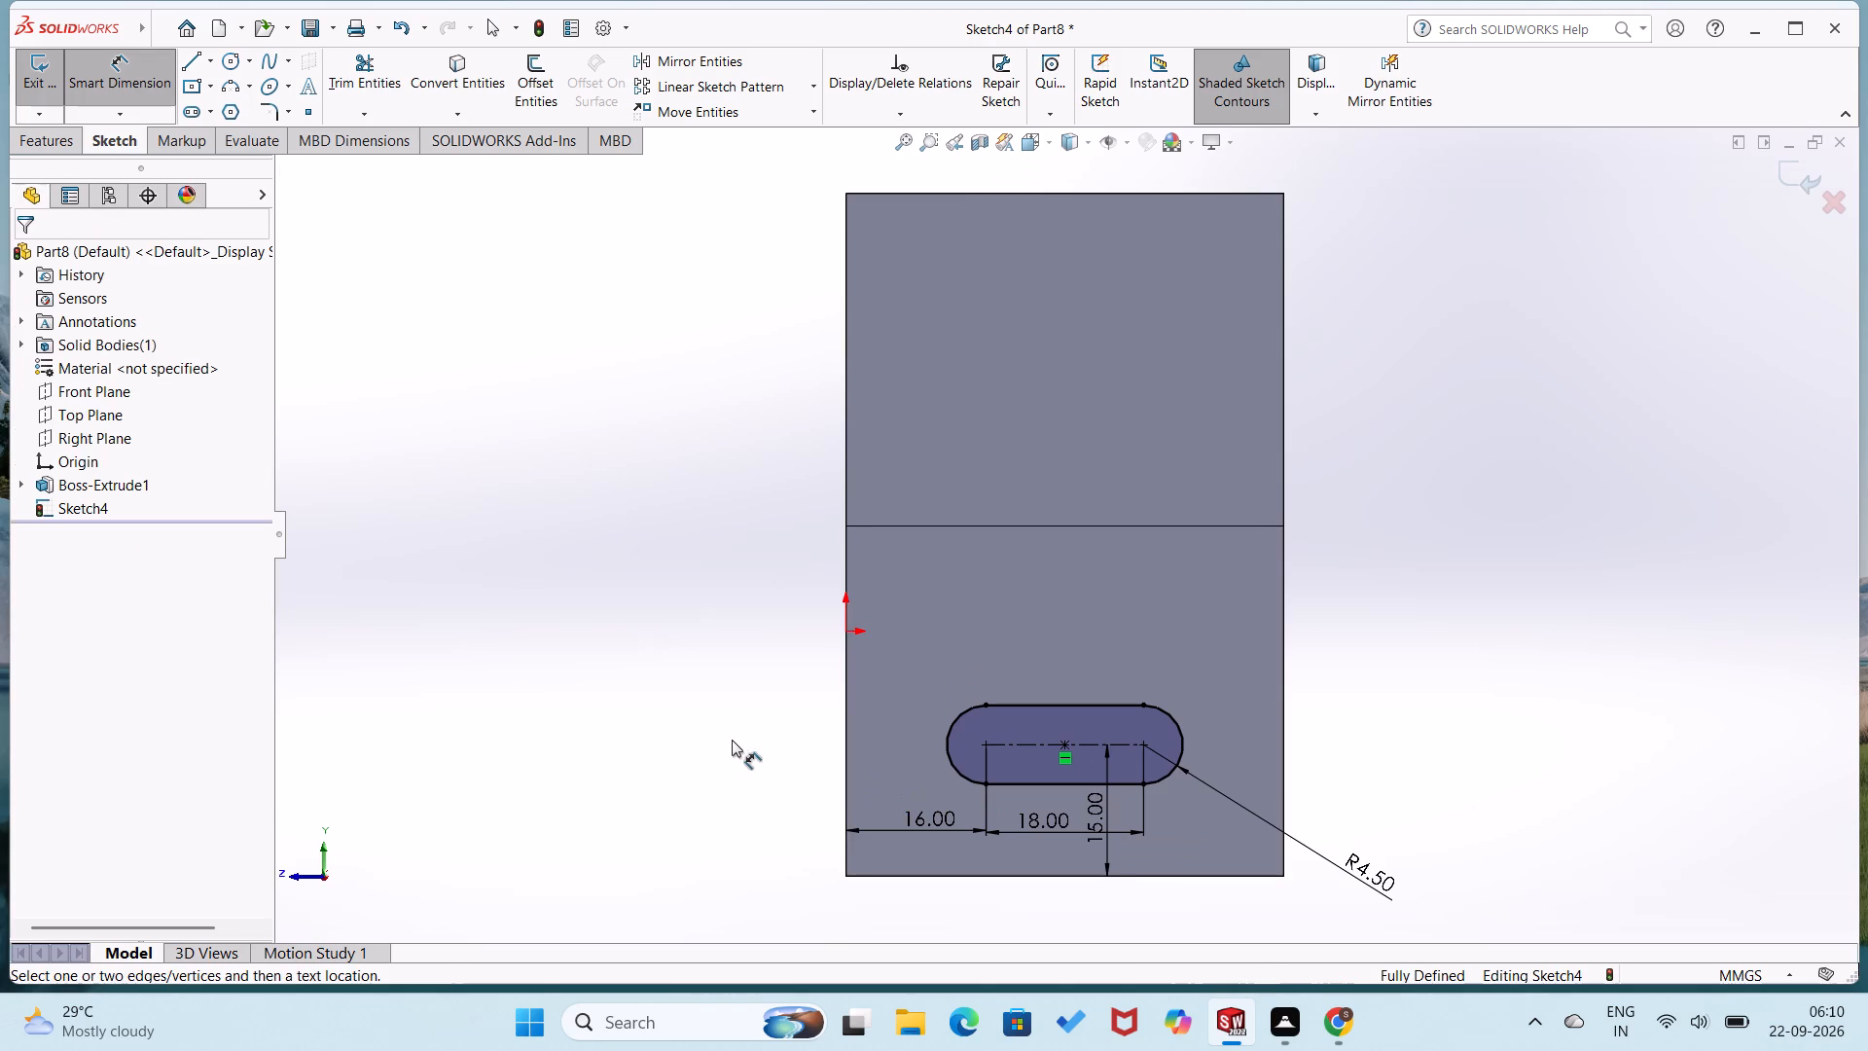
# Cut-extrude the slot profile through the leg with a Blind depth of 50 mm.
pyautogui.moveTo(732, 740); pyautogui.dragTo(795, 753, button='middle')
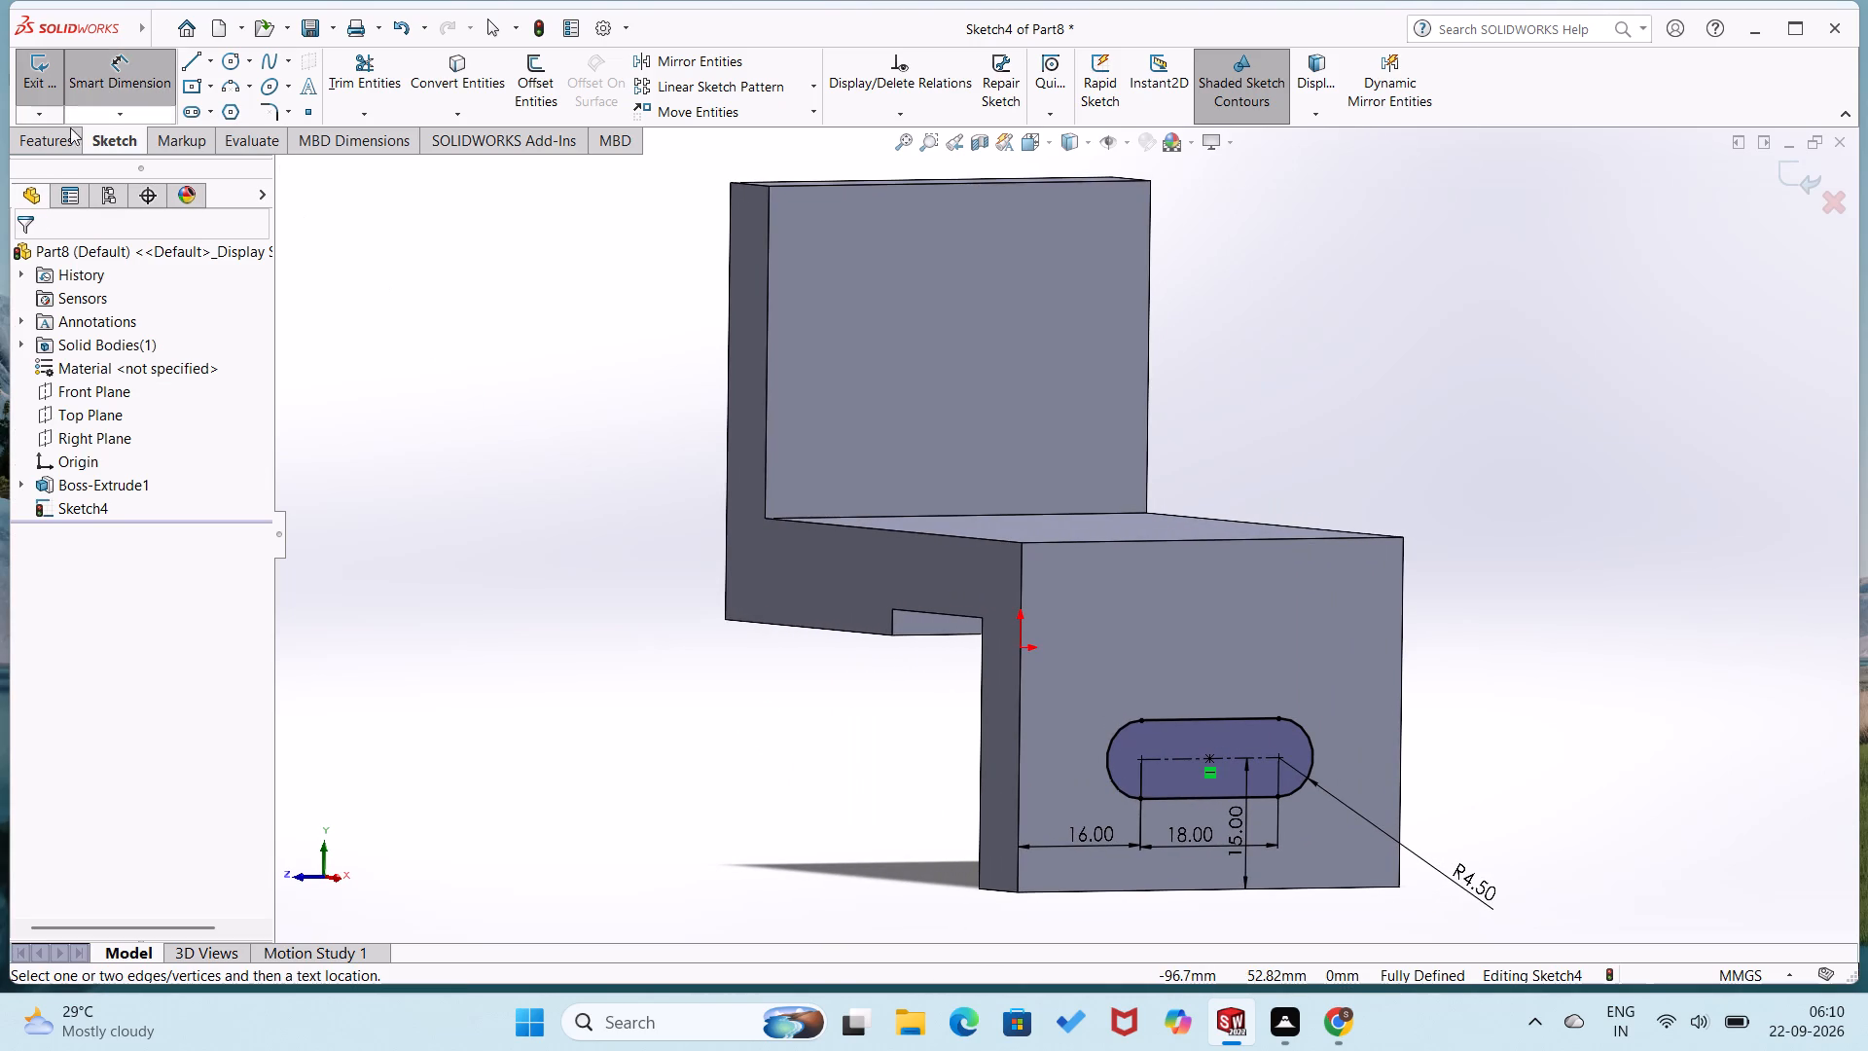
pyautogui.click(55, 134)
pyautogui.click(341, 80)
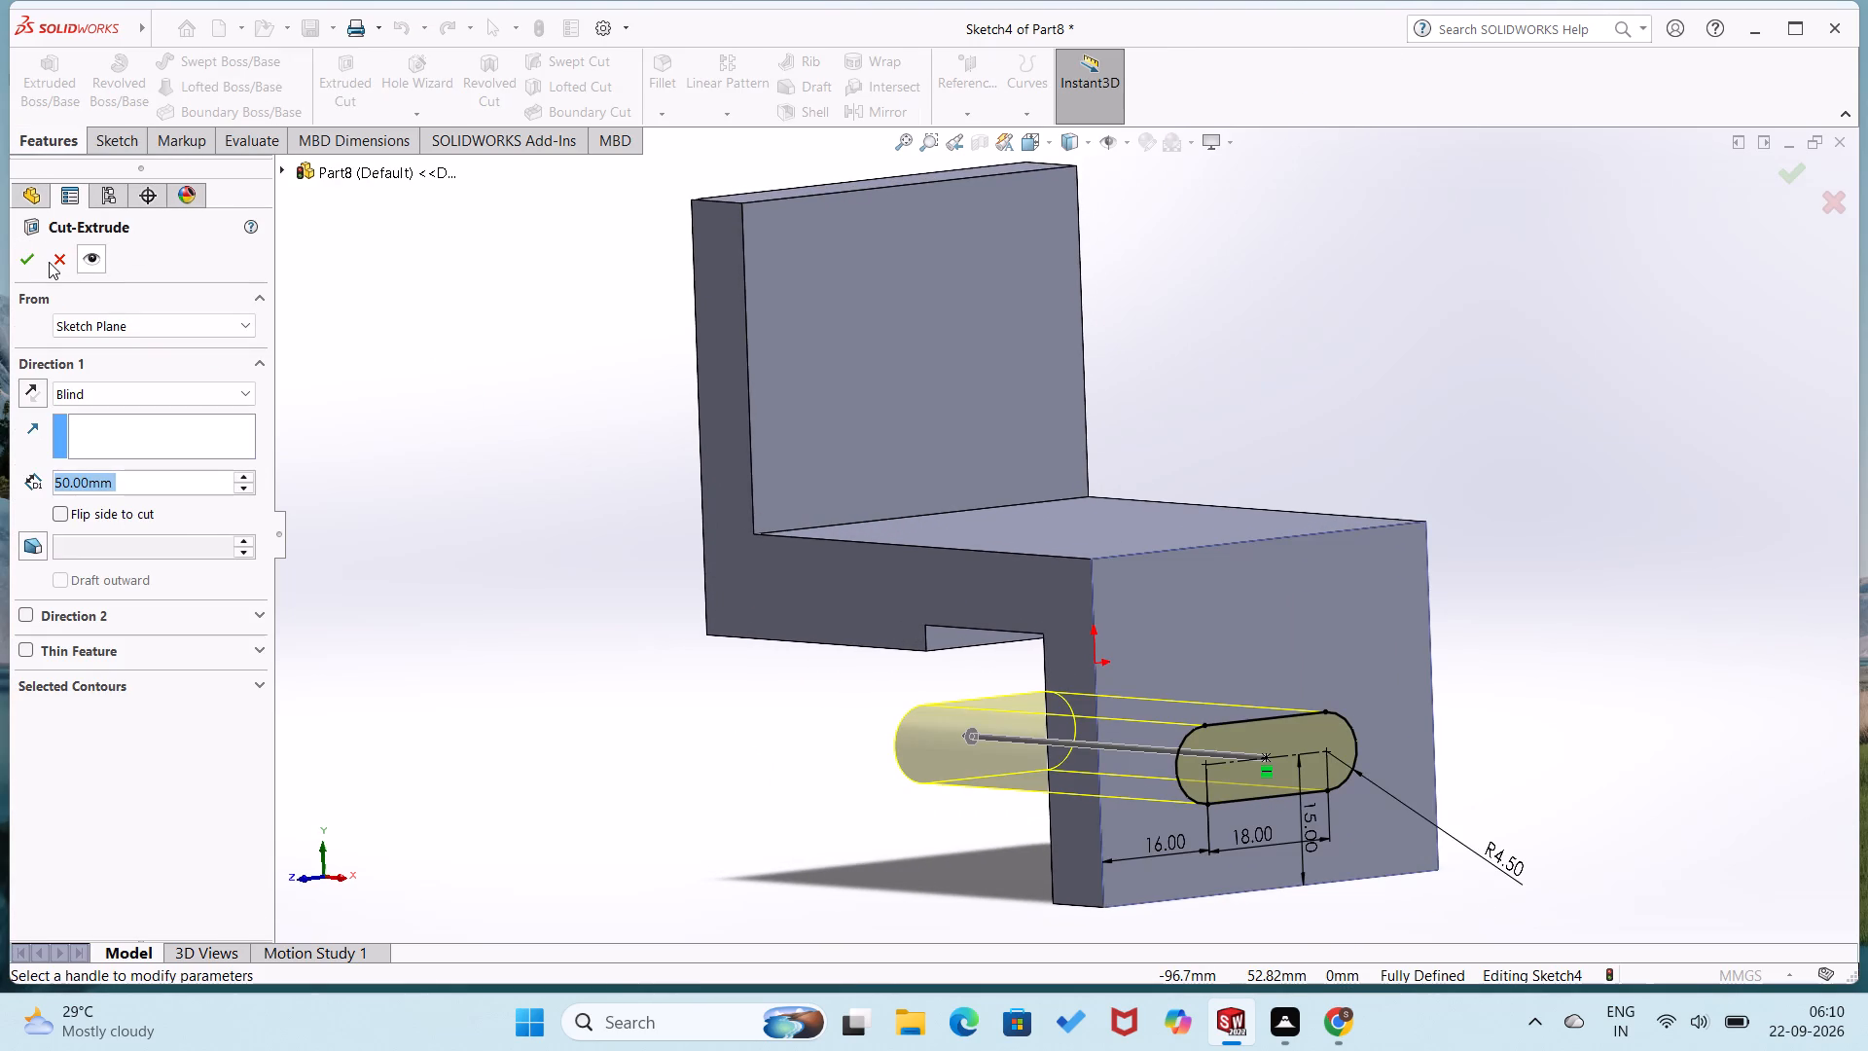
pyautogui.click(35, 260)
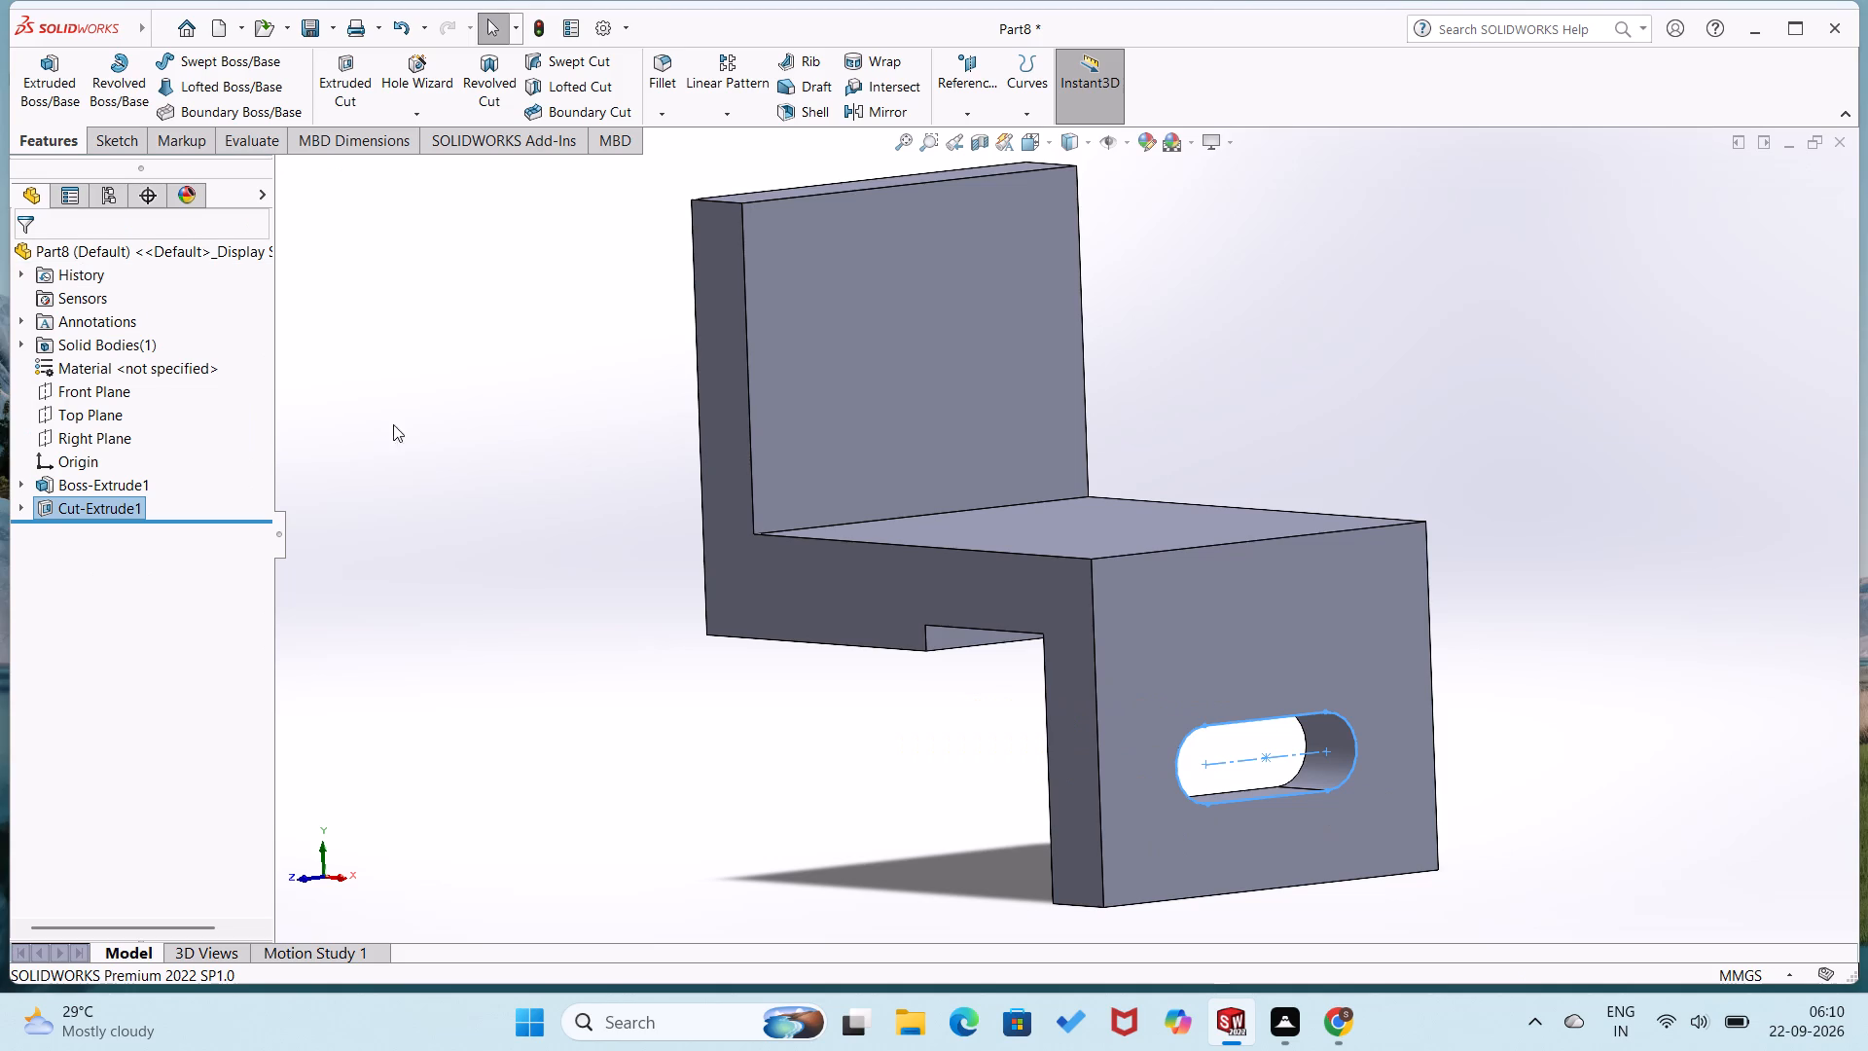
pyautogui.click(462, 472)
# Start a new sketch on the Front Plane.
pyautogui.click(141, 147)
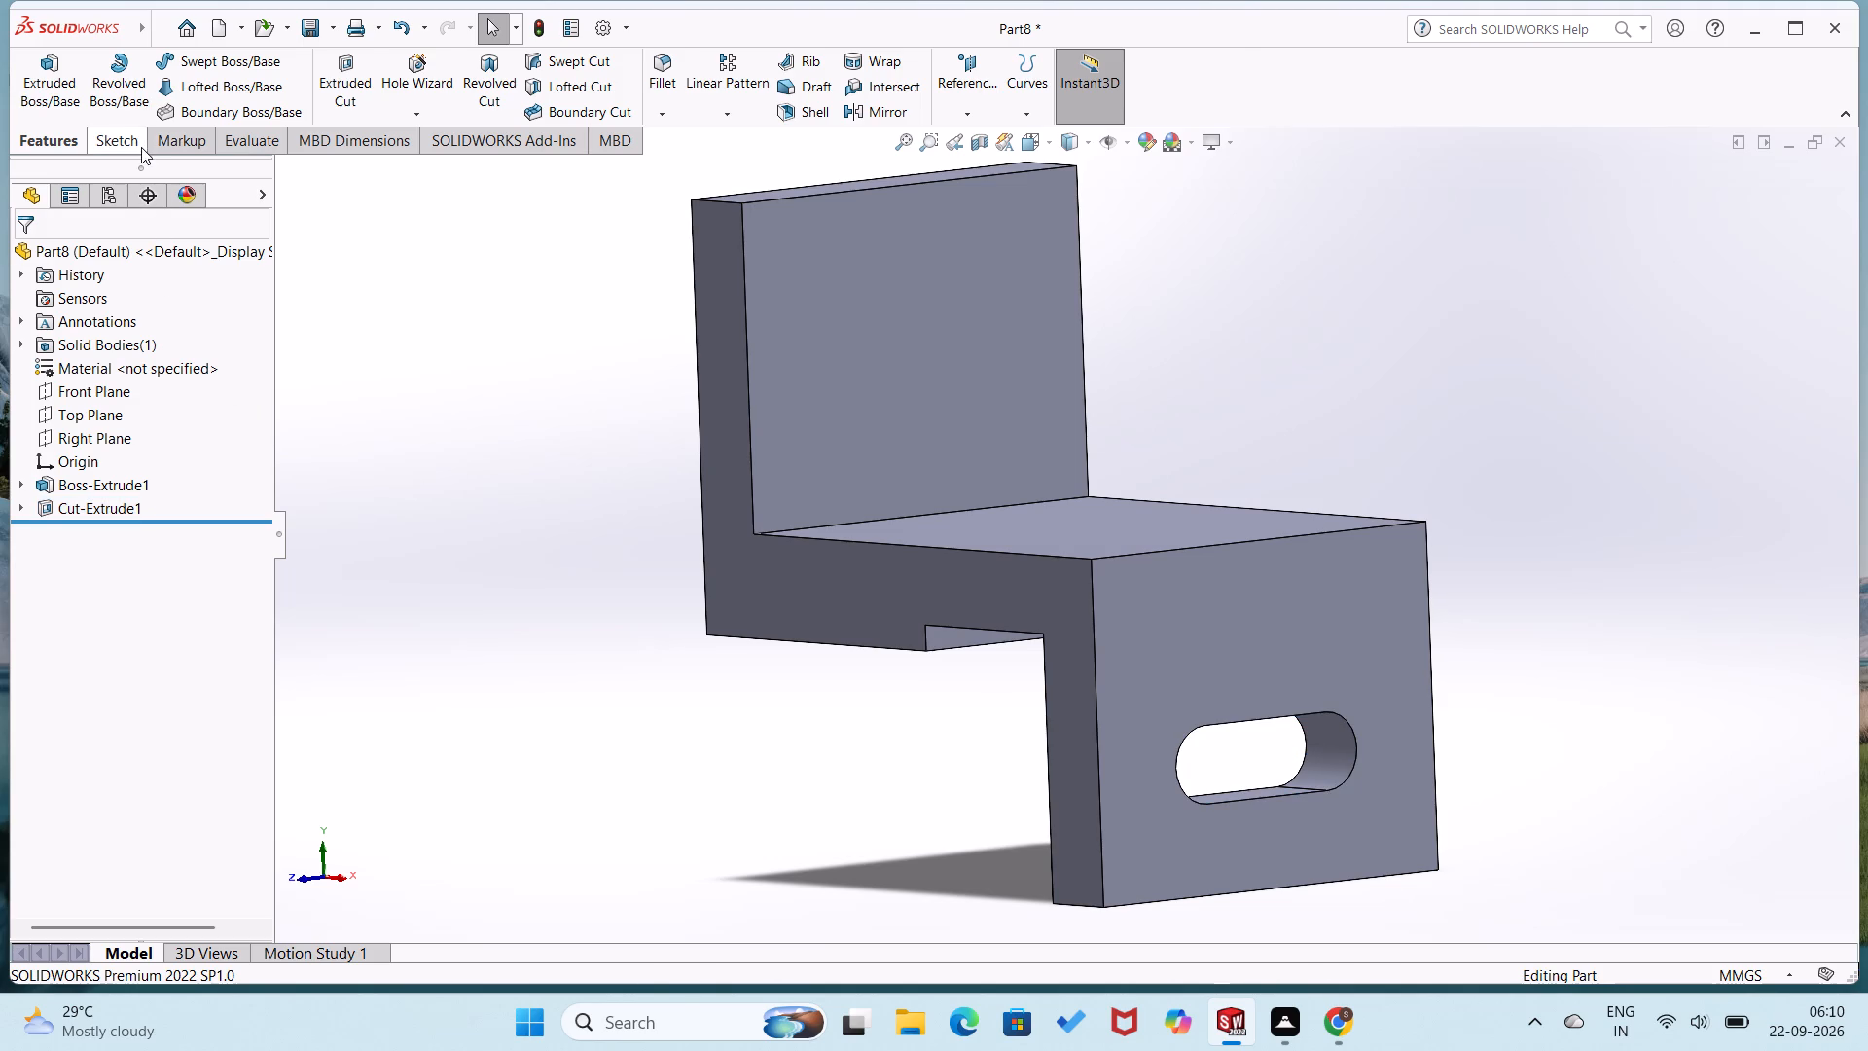
pyautogui.click(39, 80)
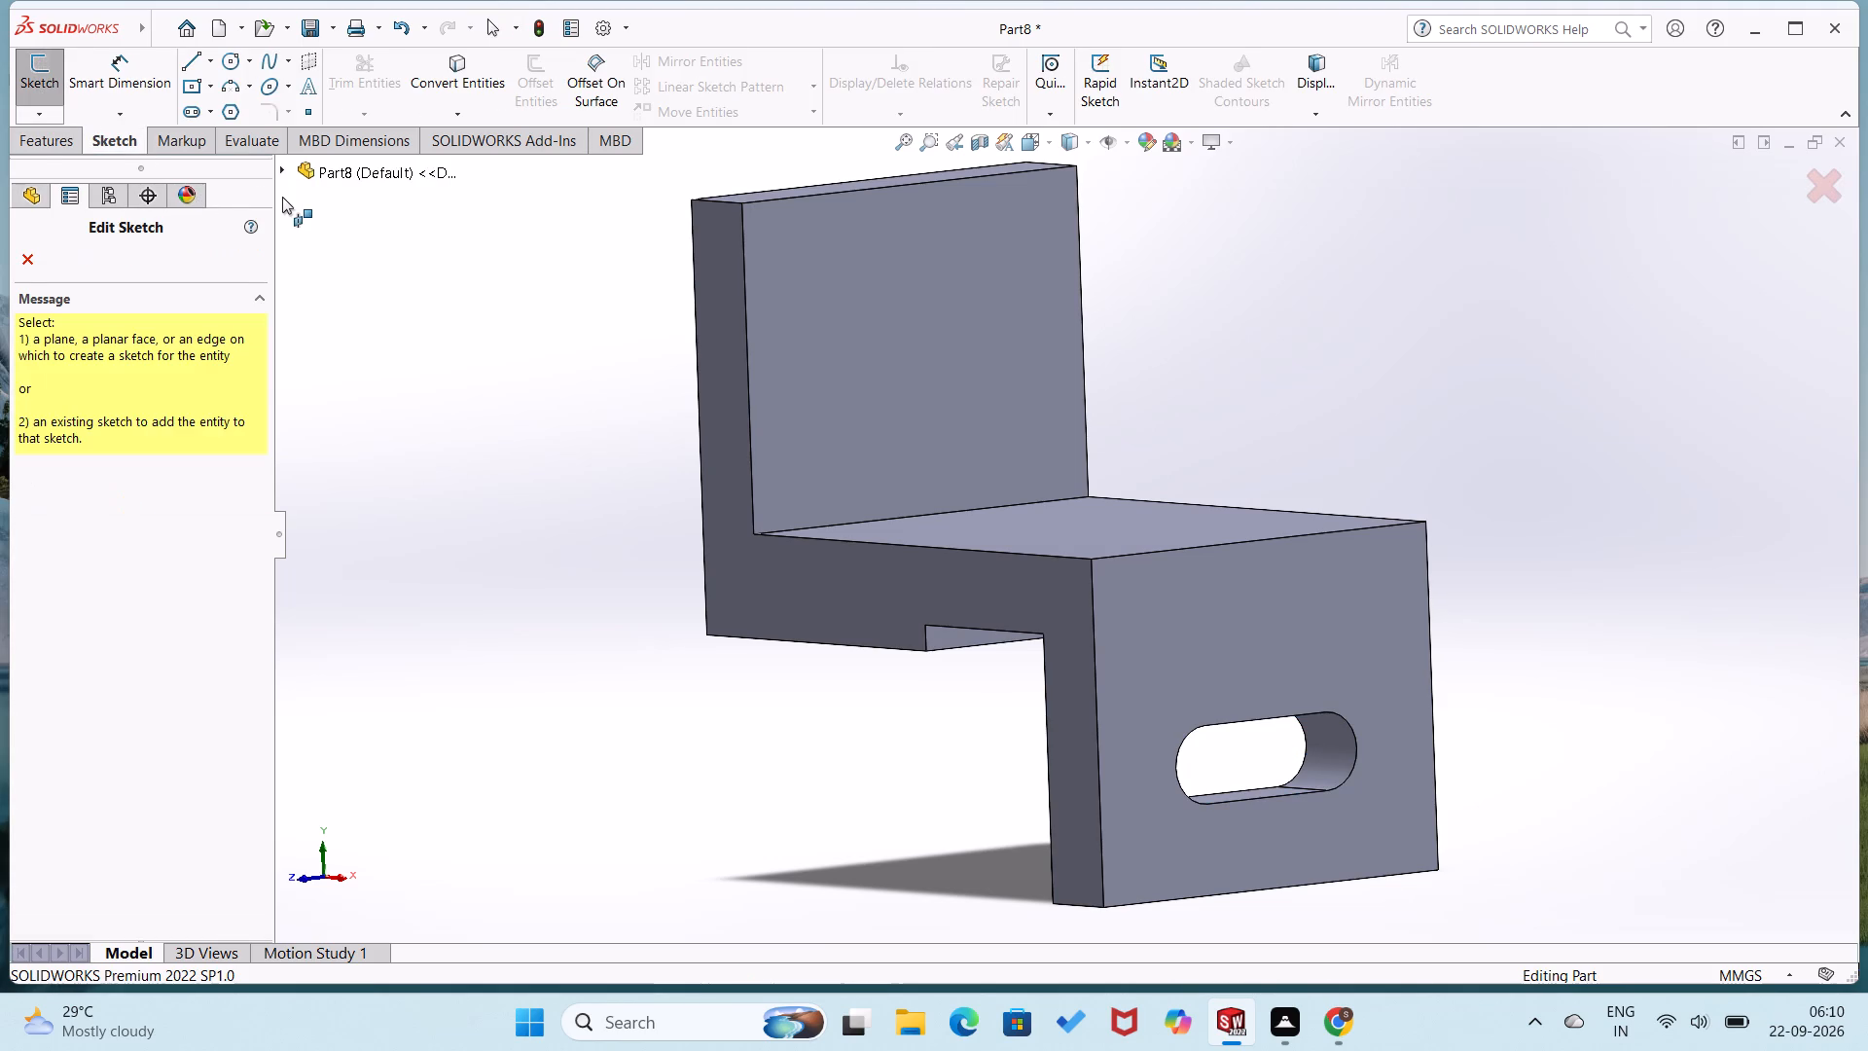
pyautogui.click(284, 163)
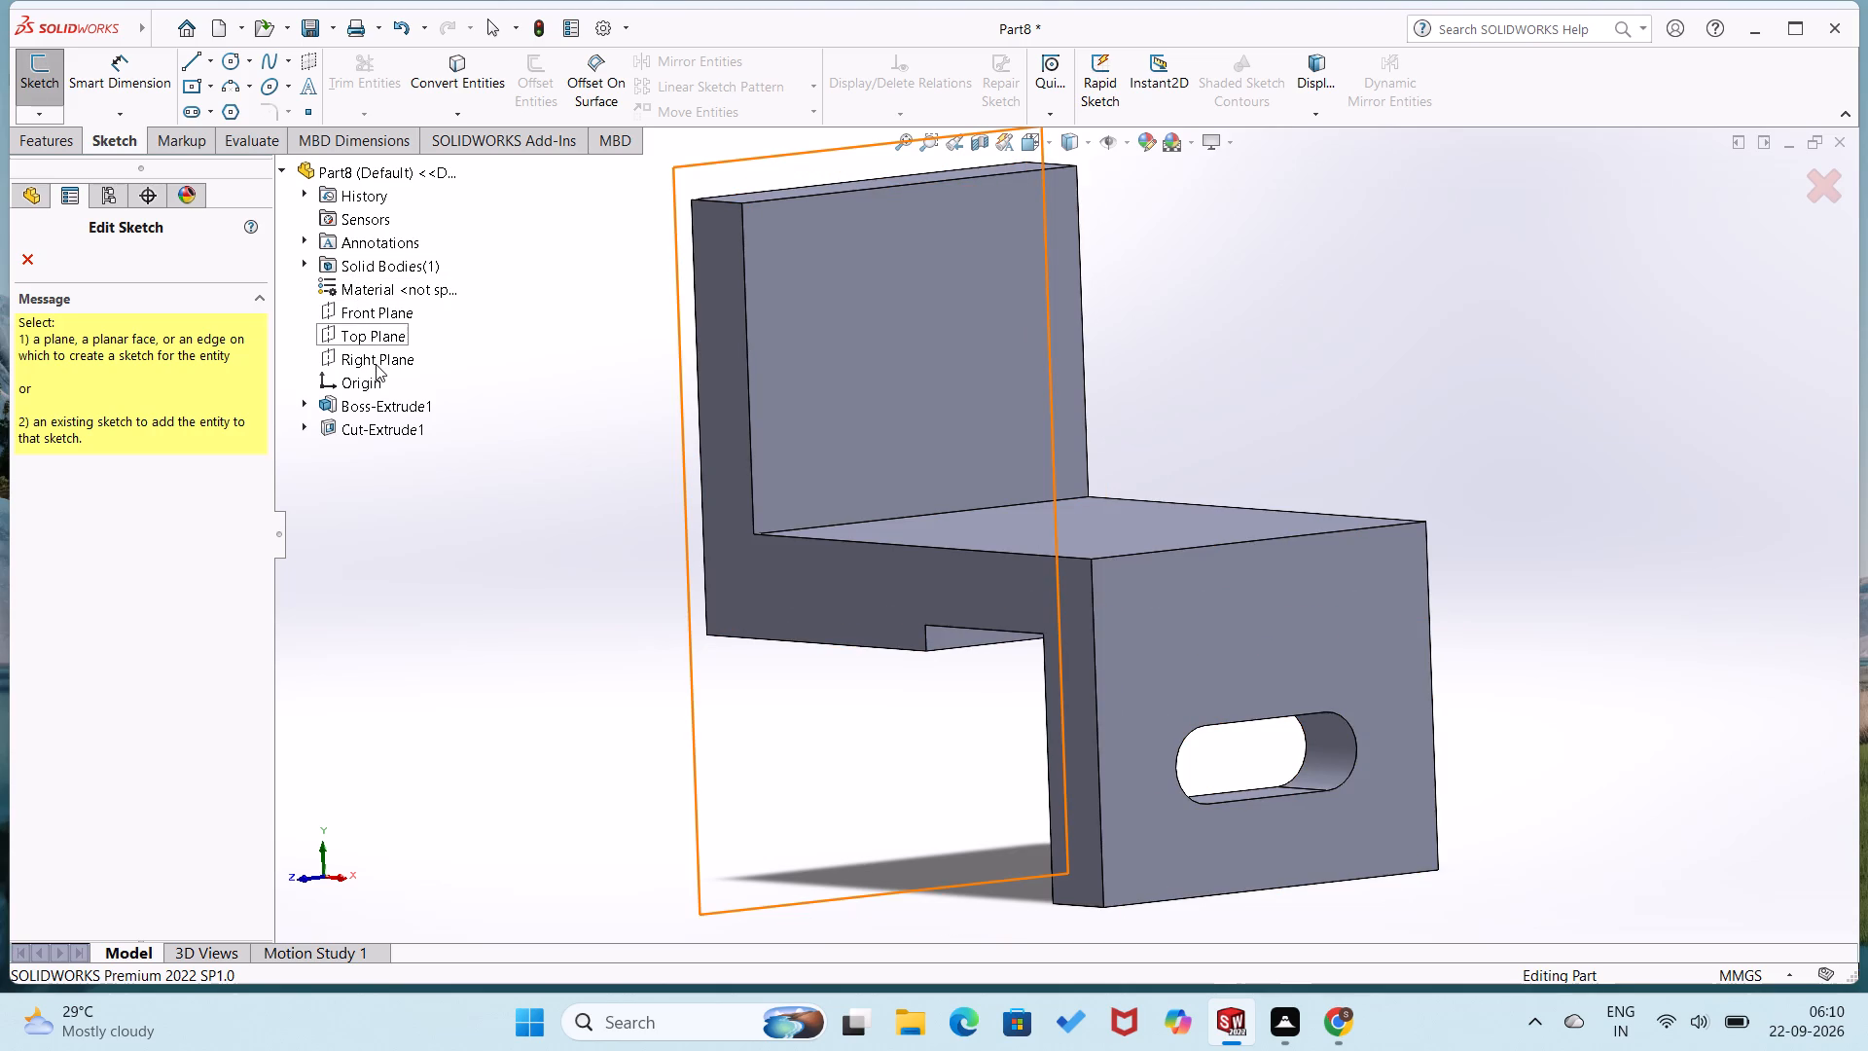
pyautogui.moveTo(377, 367); pyautogui.dragTo(431, 398, button='middle')
pyautogui.moveTo(477, 536); pyautogui.dragTo(505, 542, button='middle')
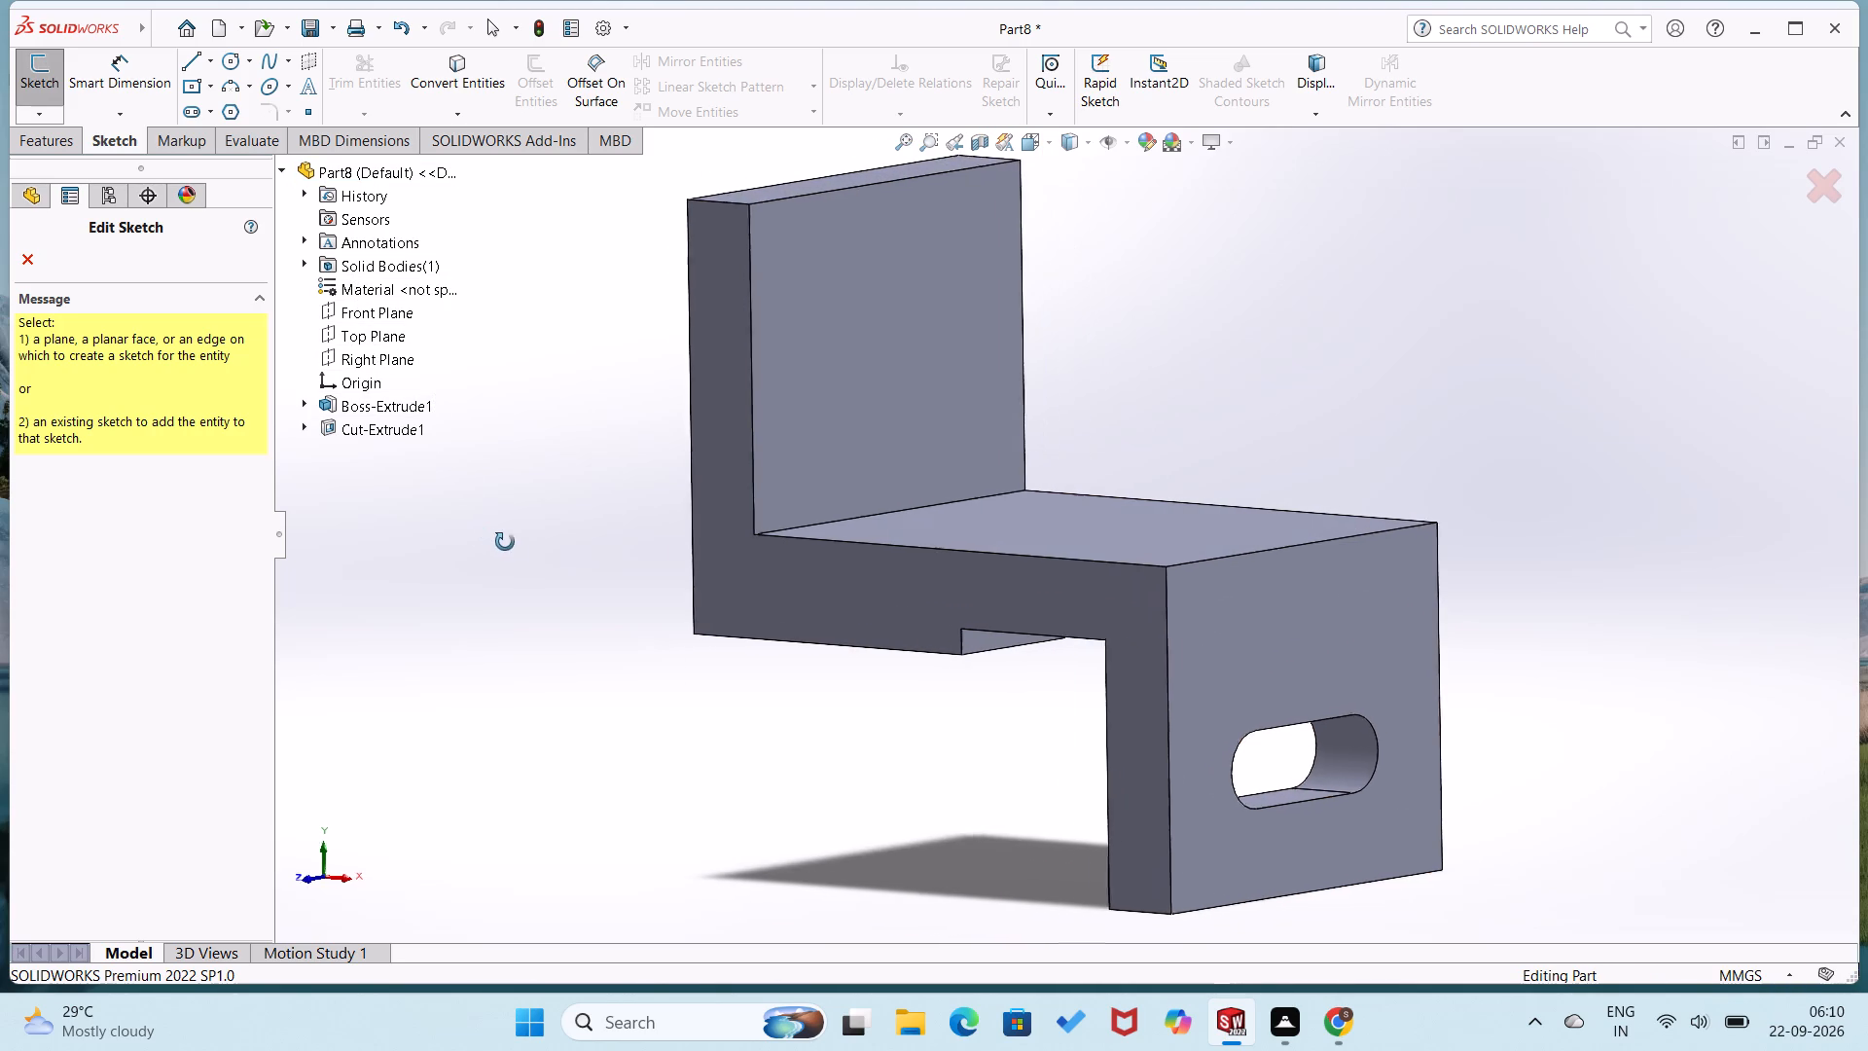
pyautogui.moveTo(505, 542); pyautogui.dragTo(529, 552, button='middle')
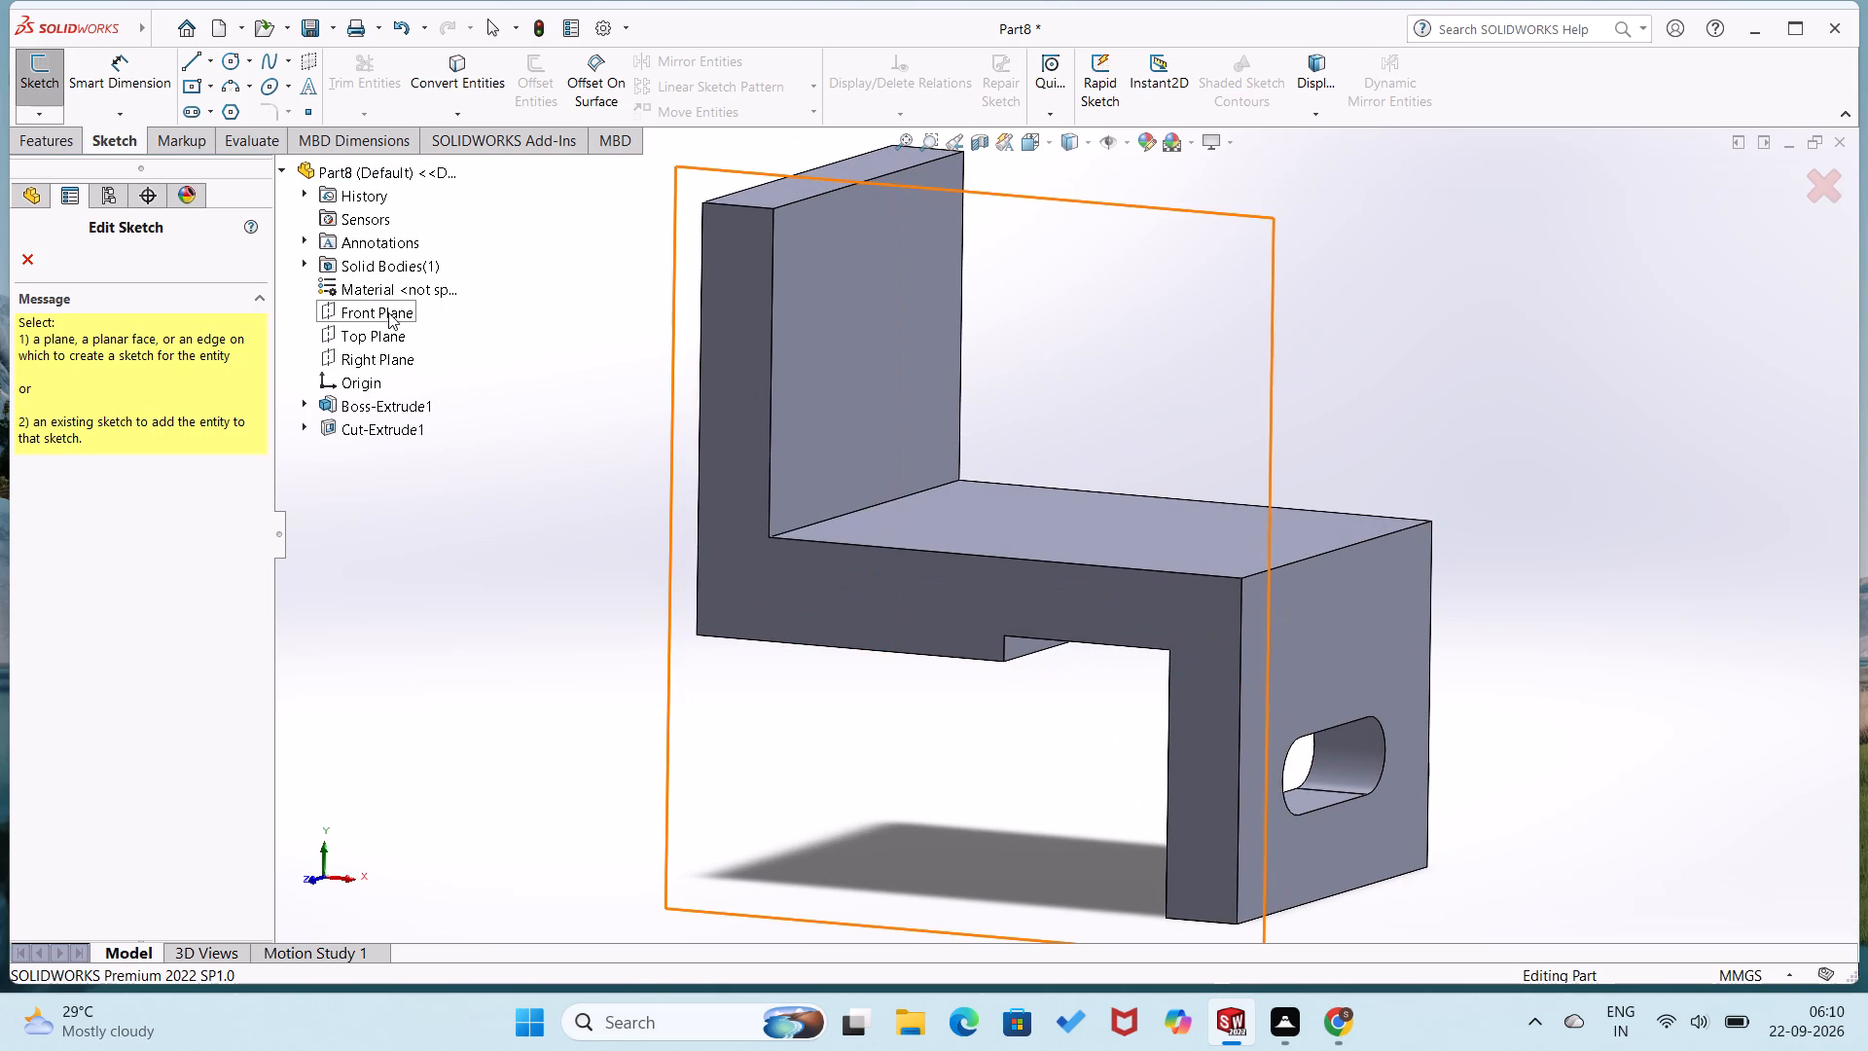
pyautogui.click(388, 312)
pyautogui.click(377, 343)
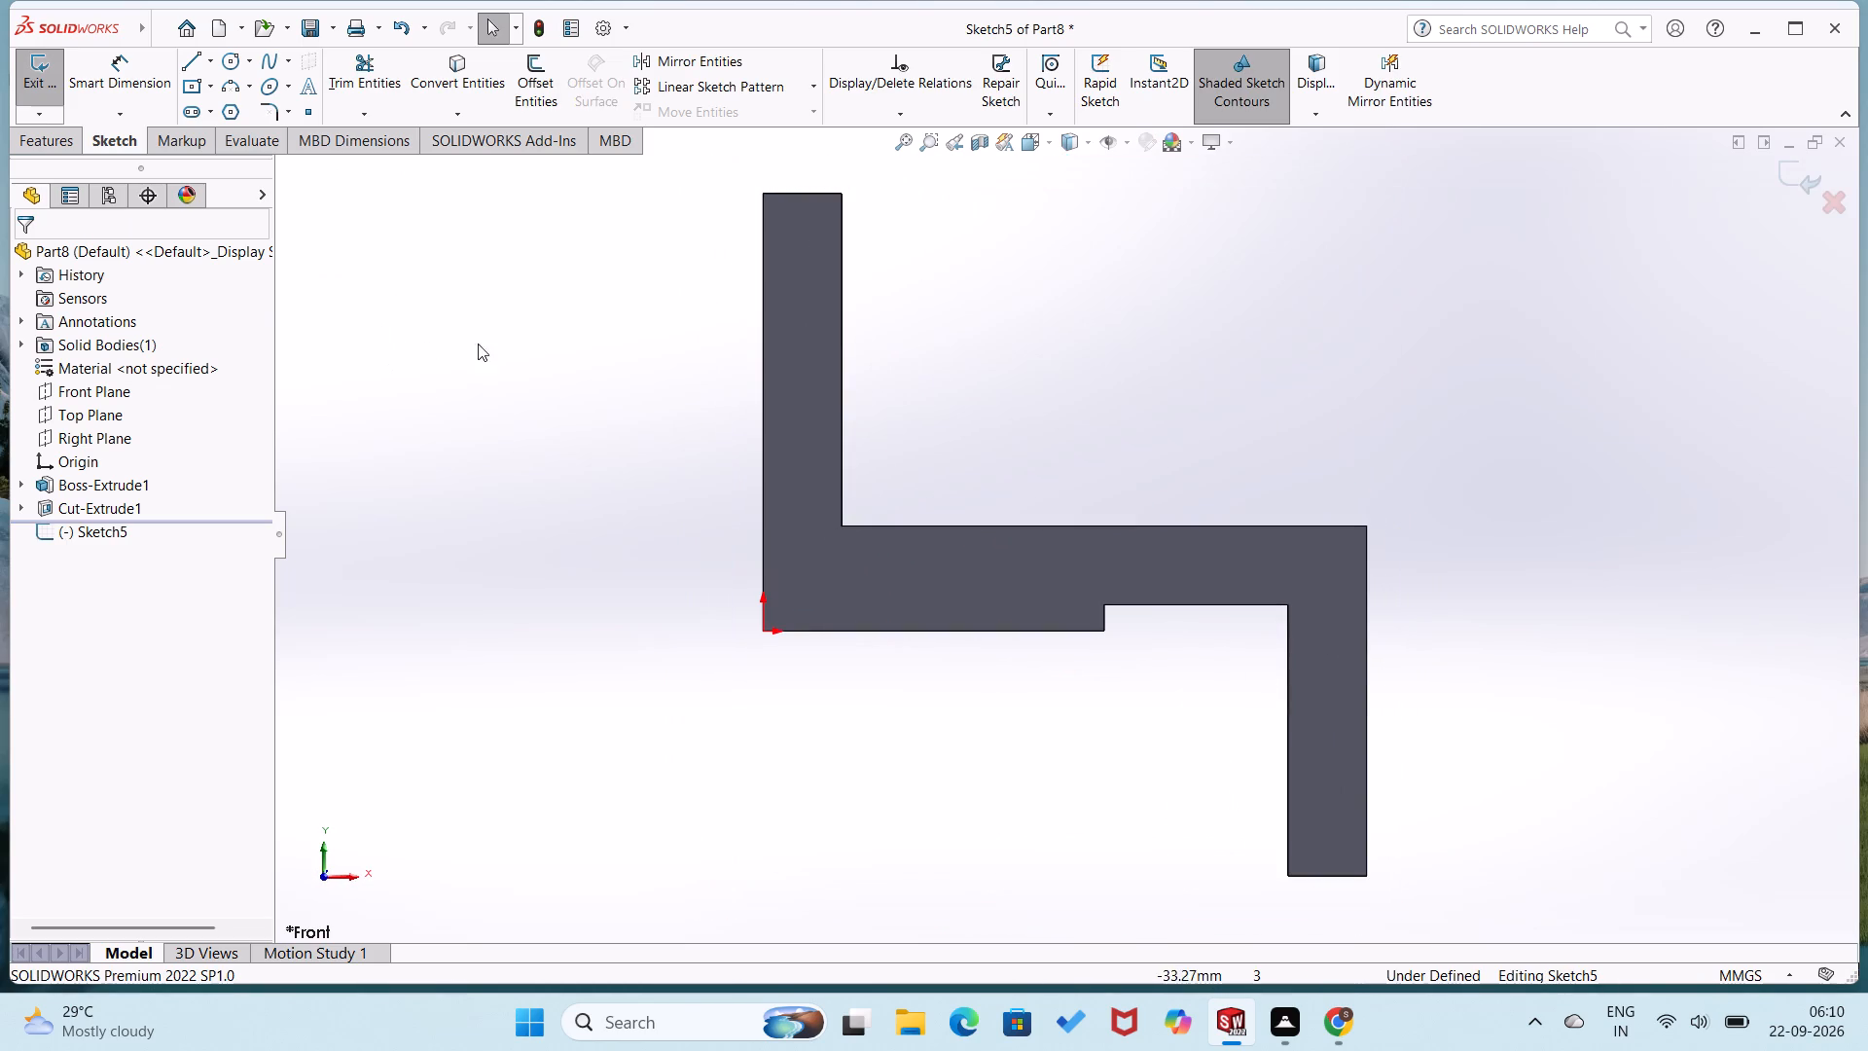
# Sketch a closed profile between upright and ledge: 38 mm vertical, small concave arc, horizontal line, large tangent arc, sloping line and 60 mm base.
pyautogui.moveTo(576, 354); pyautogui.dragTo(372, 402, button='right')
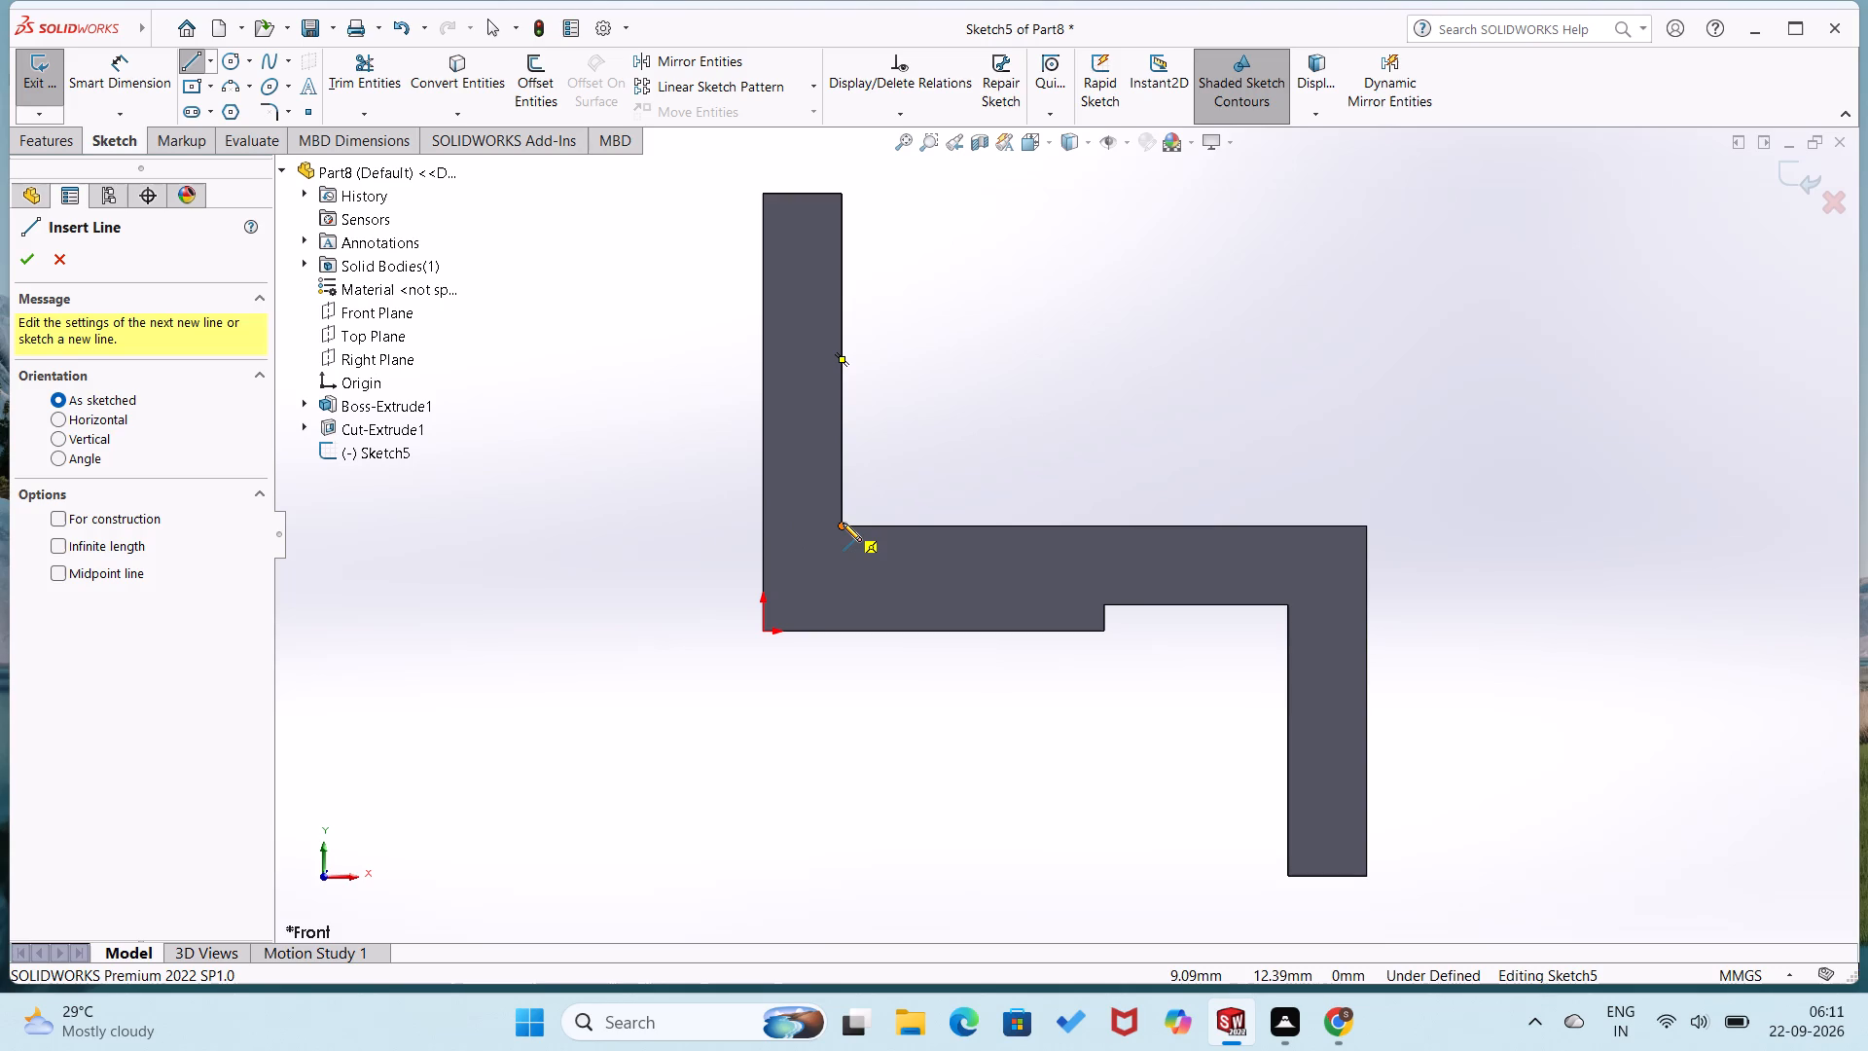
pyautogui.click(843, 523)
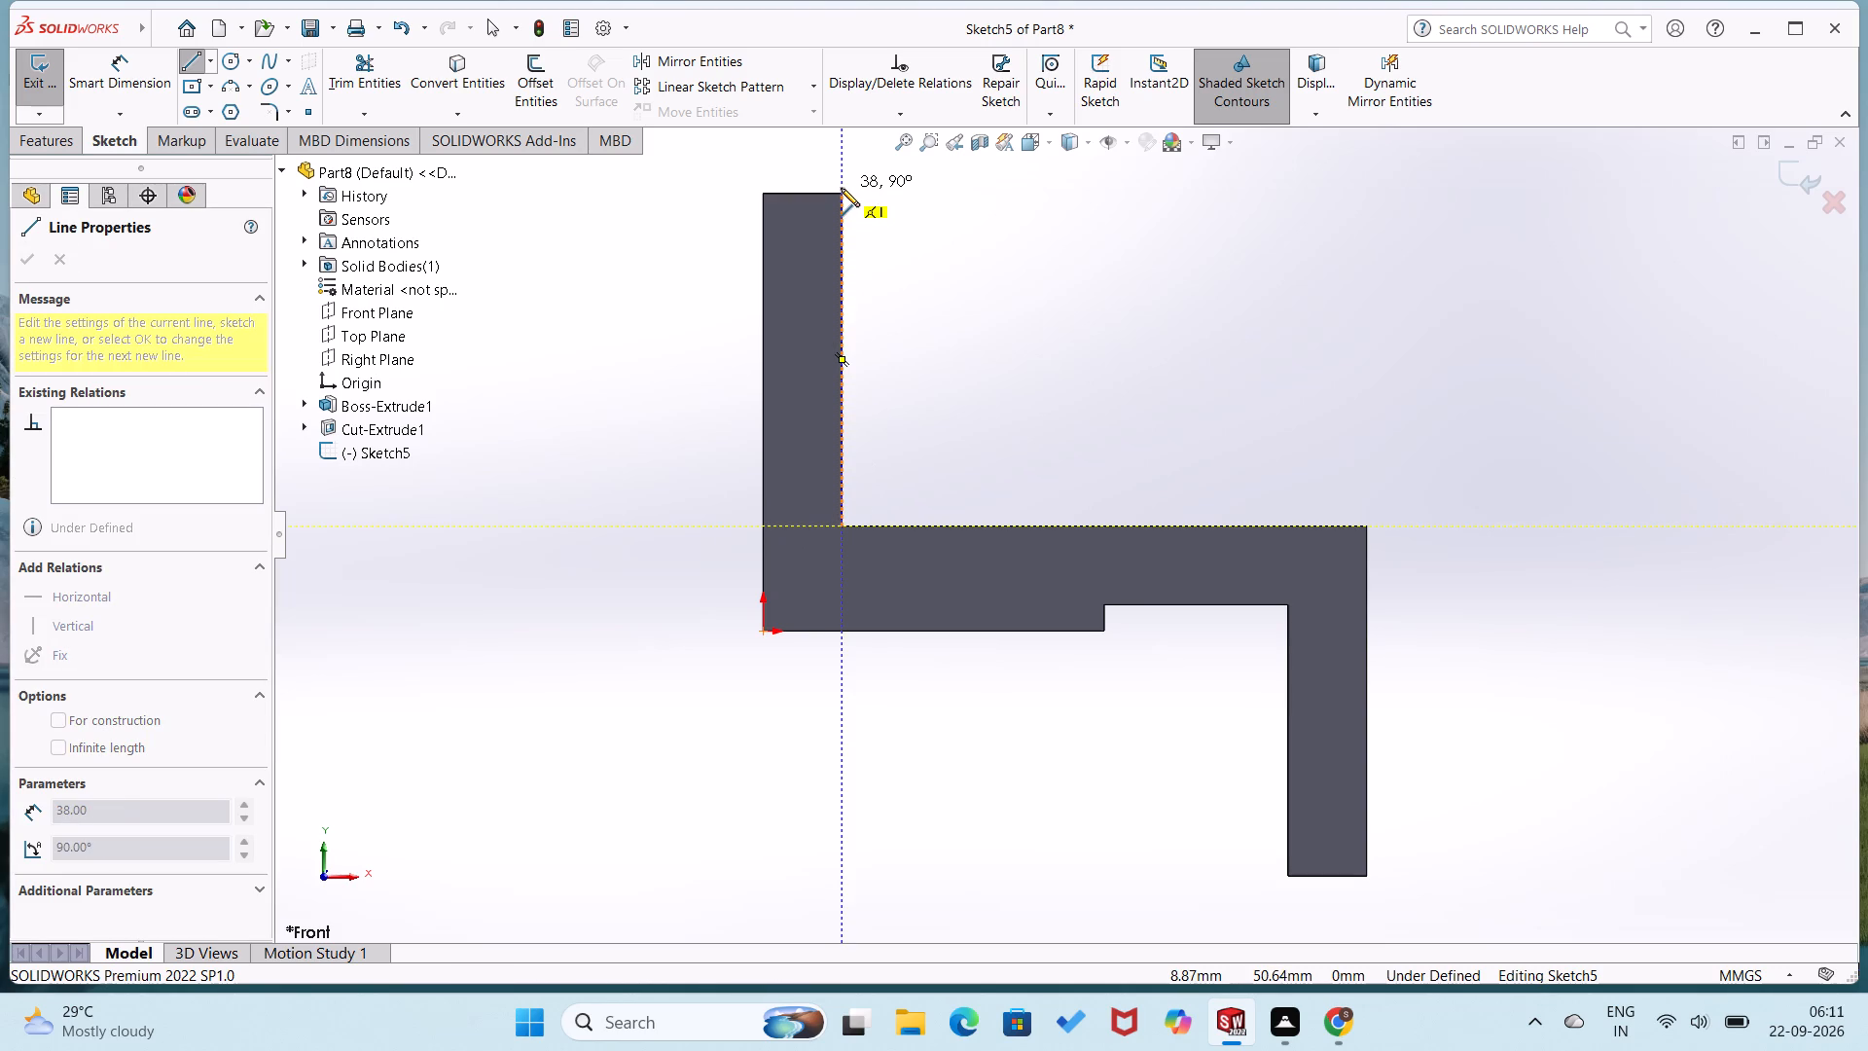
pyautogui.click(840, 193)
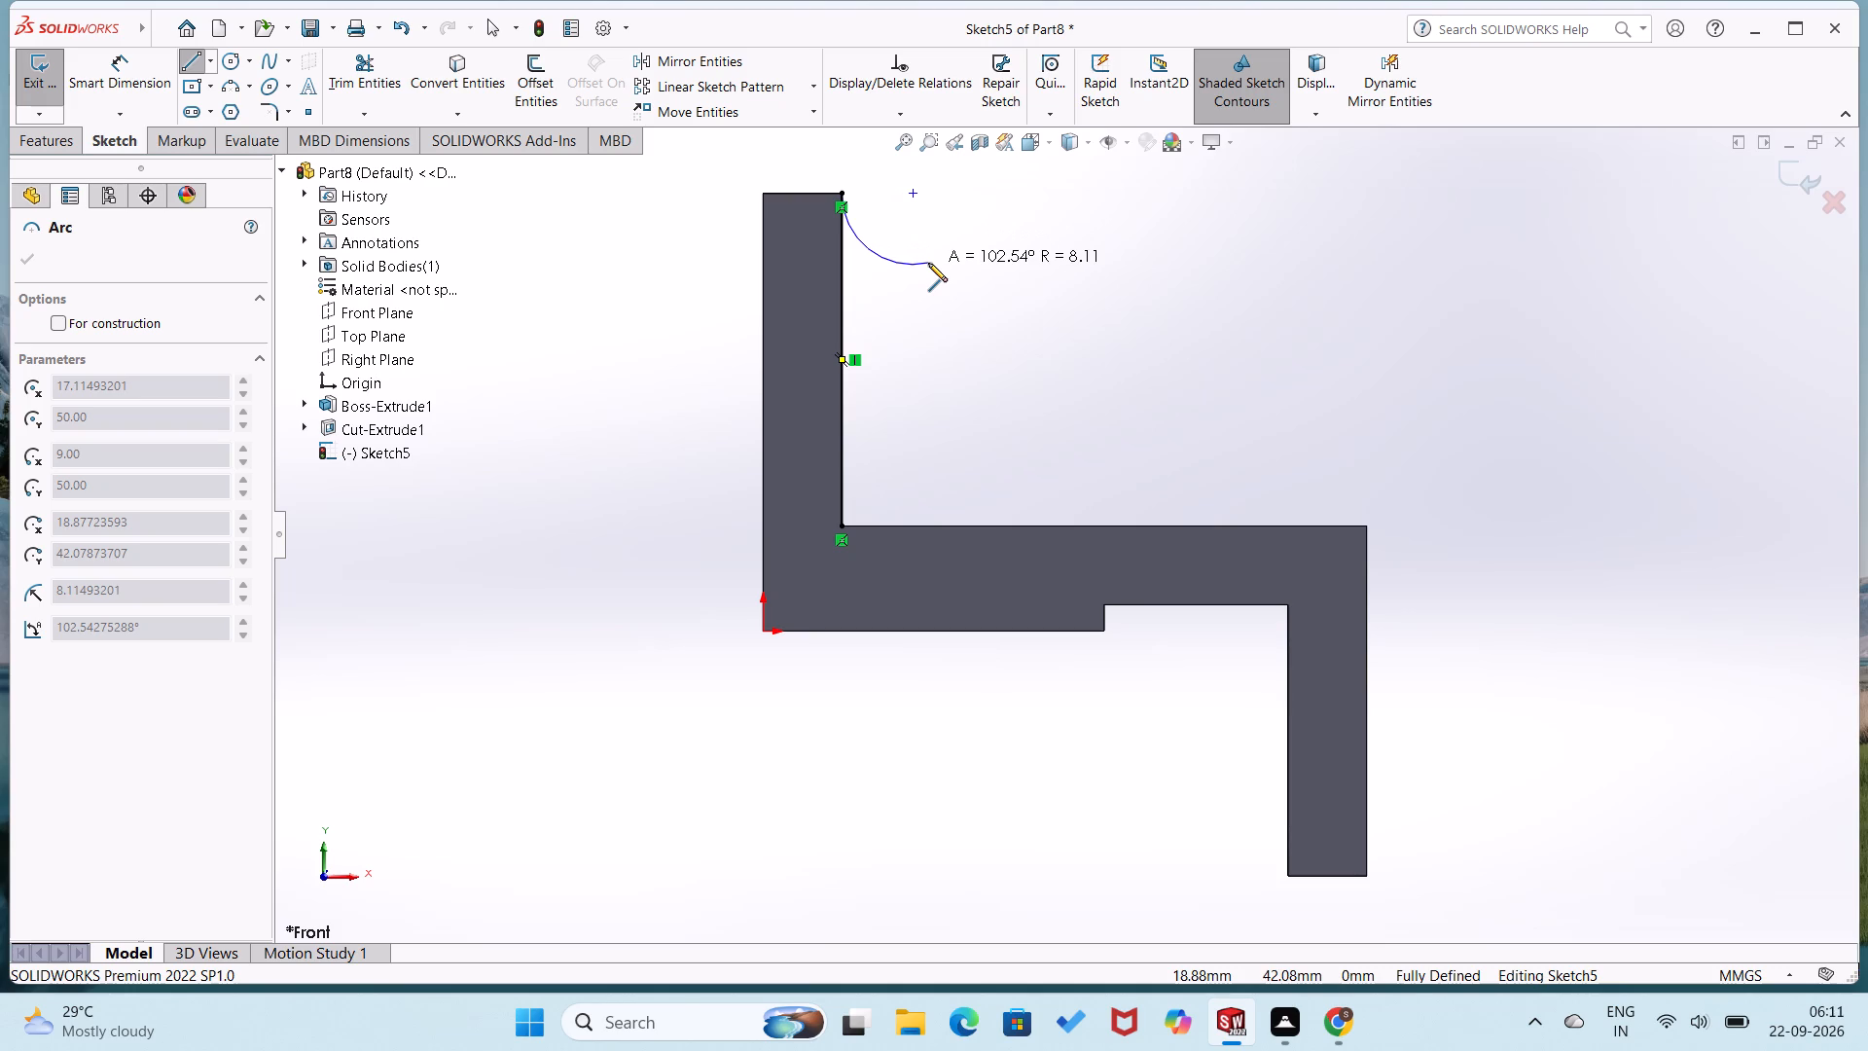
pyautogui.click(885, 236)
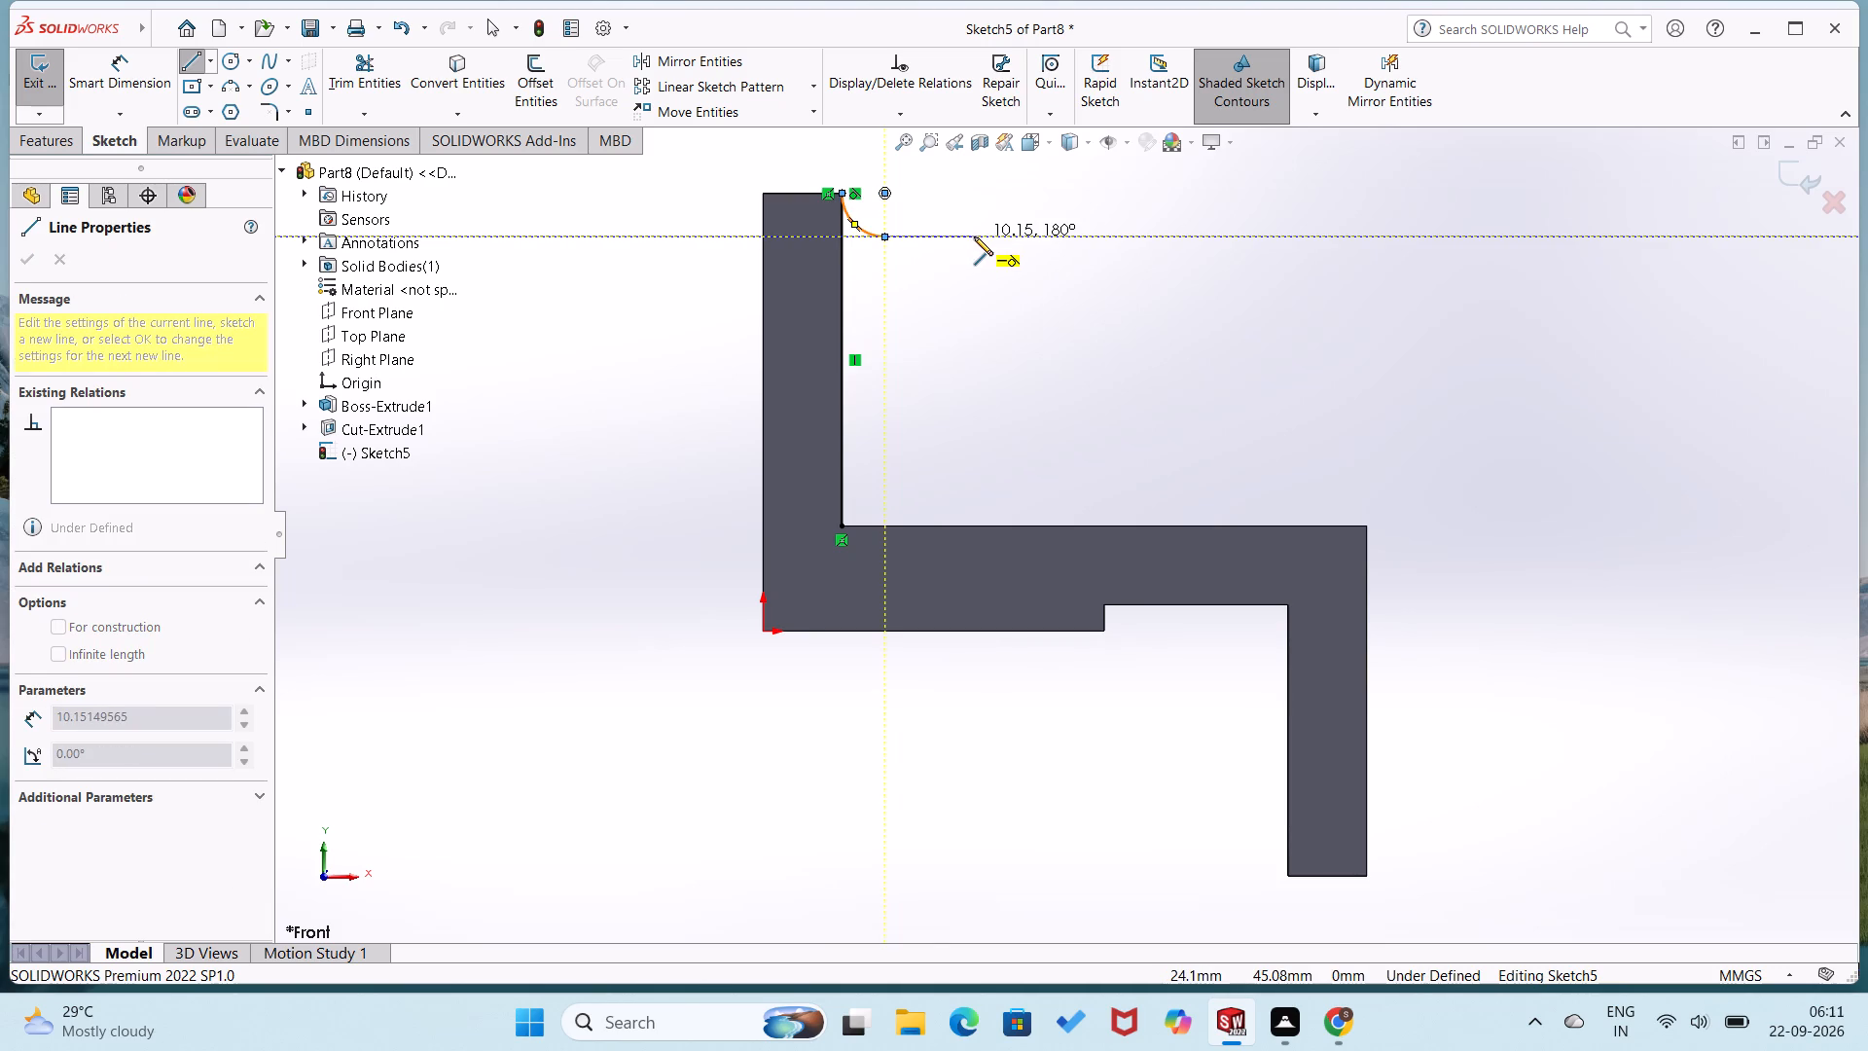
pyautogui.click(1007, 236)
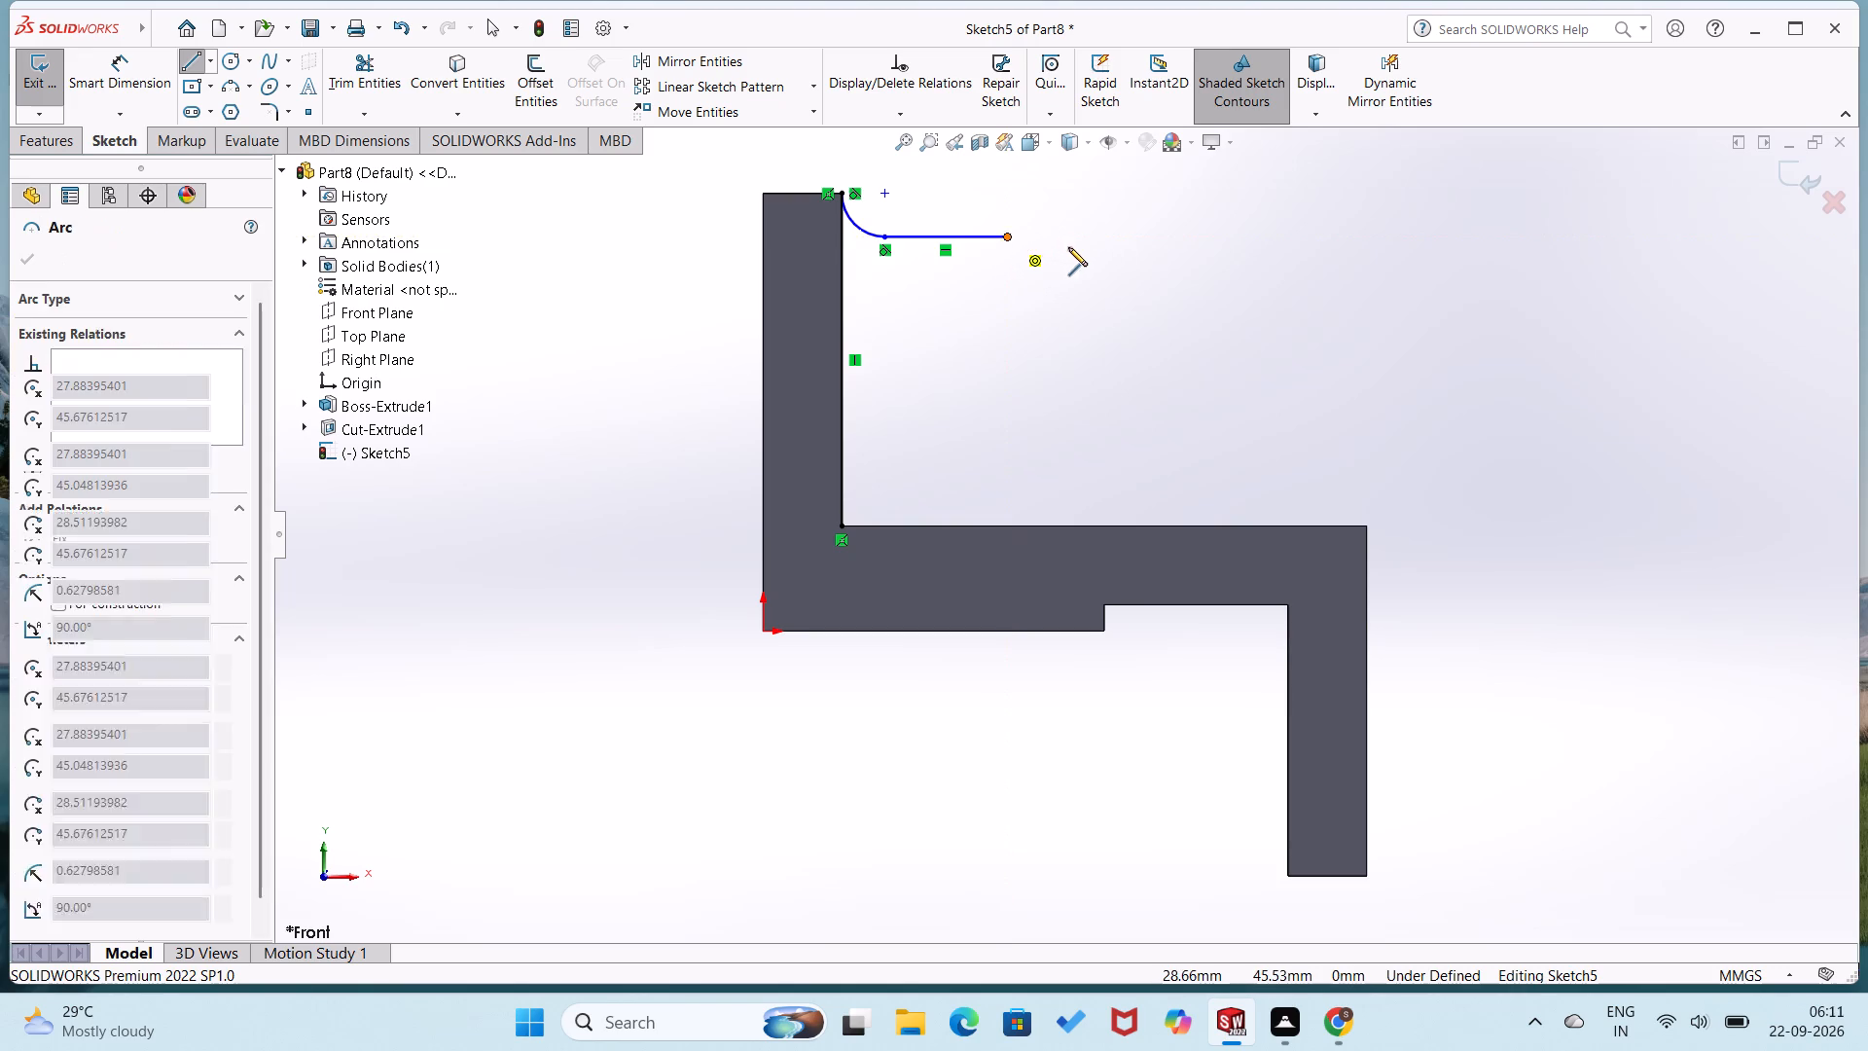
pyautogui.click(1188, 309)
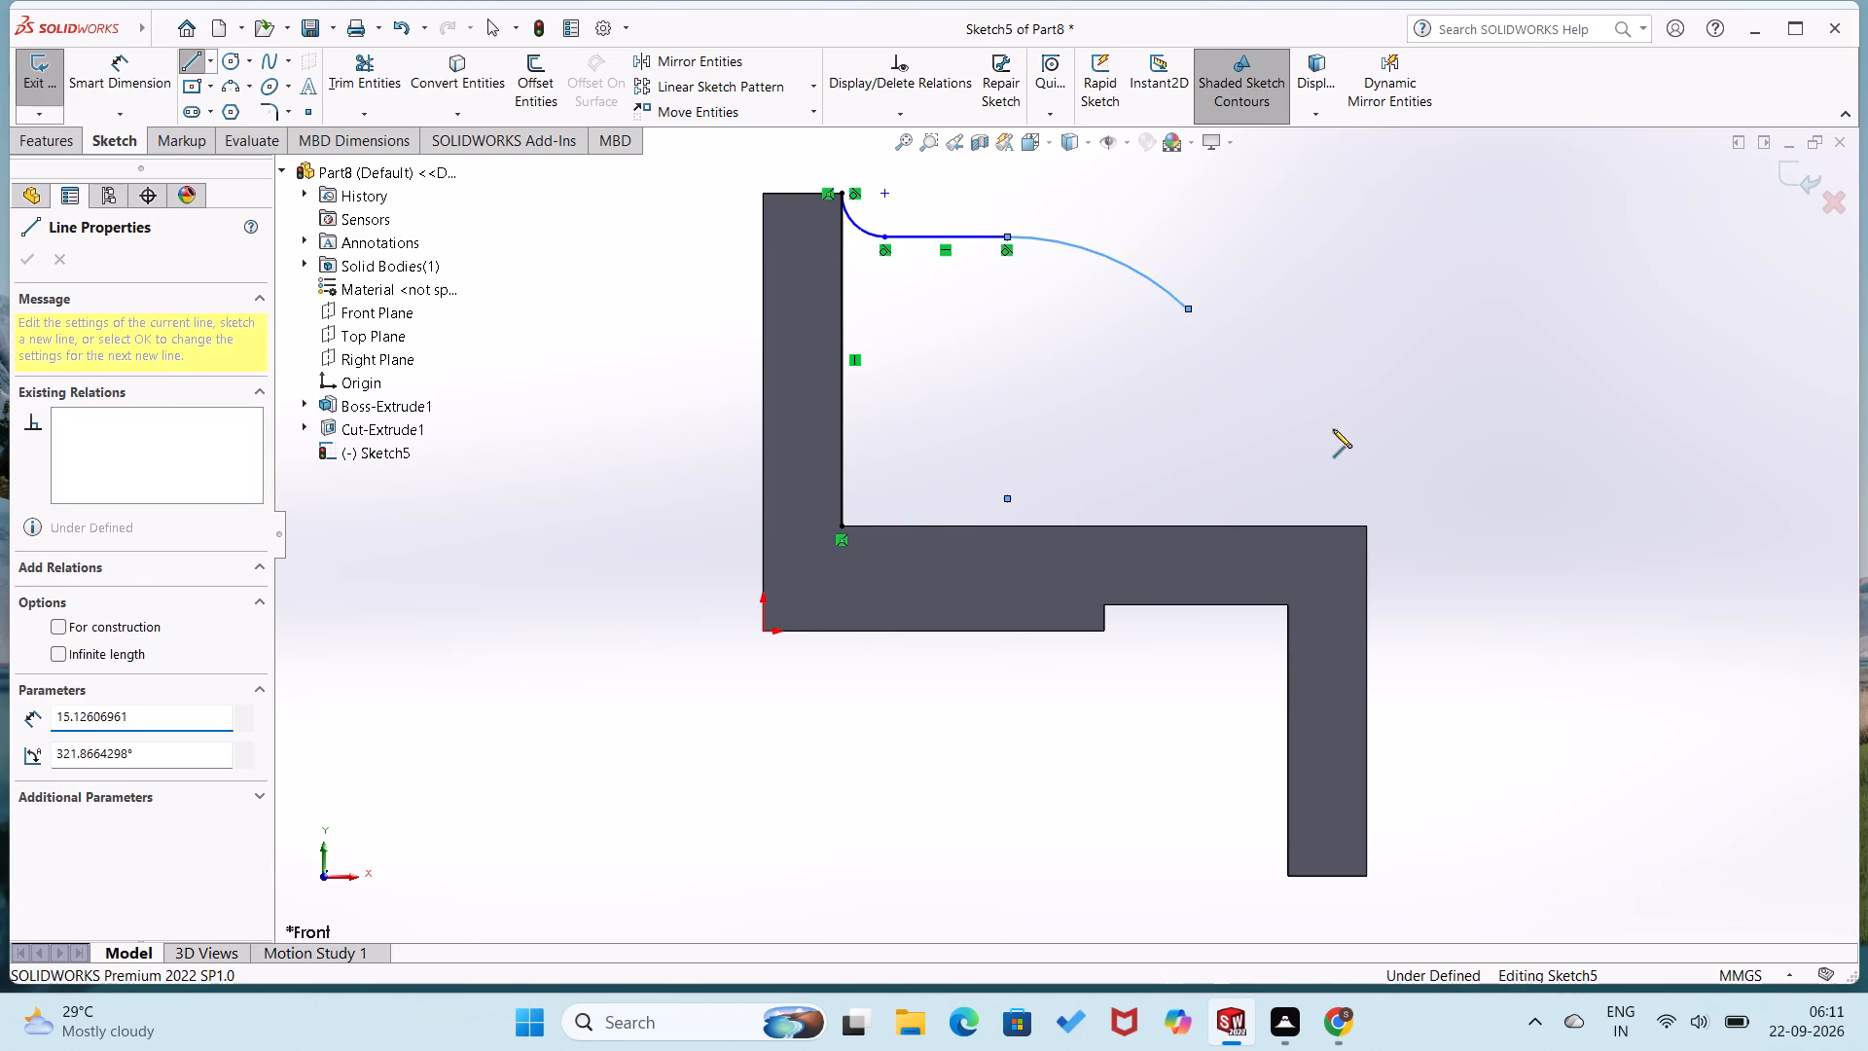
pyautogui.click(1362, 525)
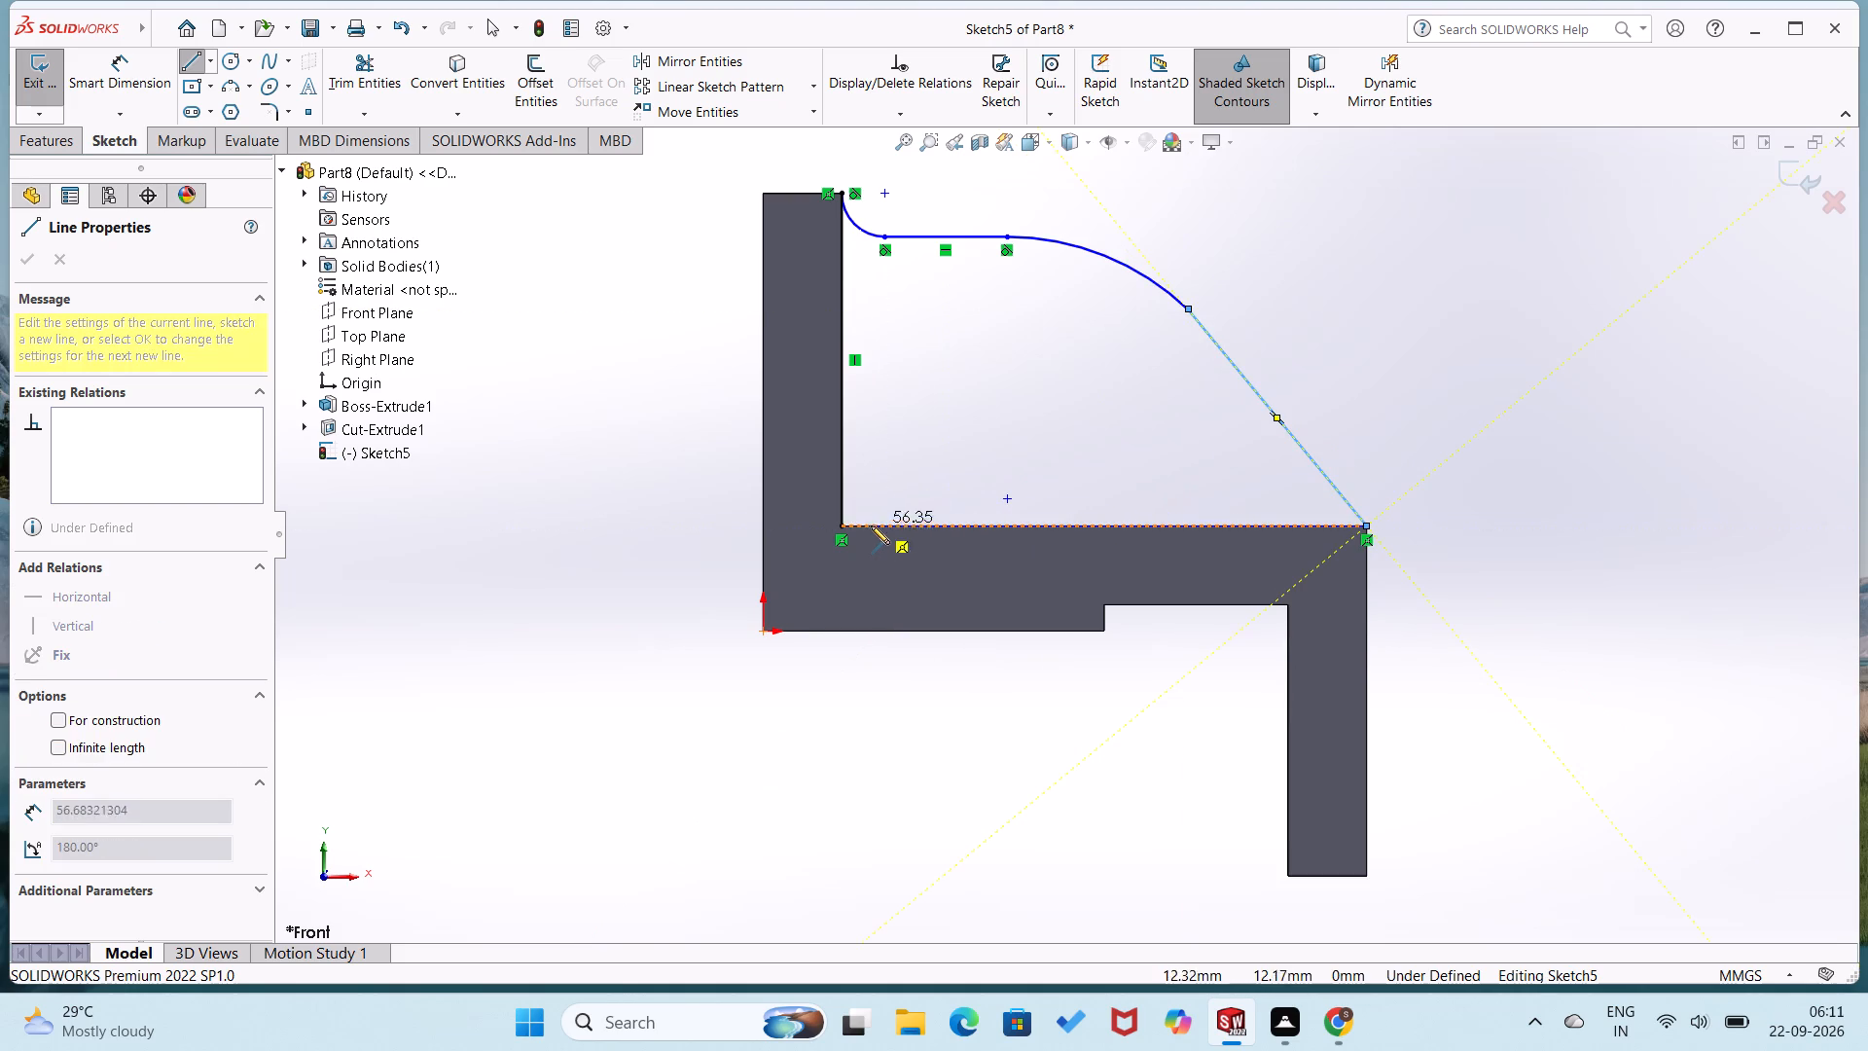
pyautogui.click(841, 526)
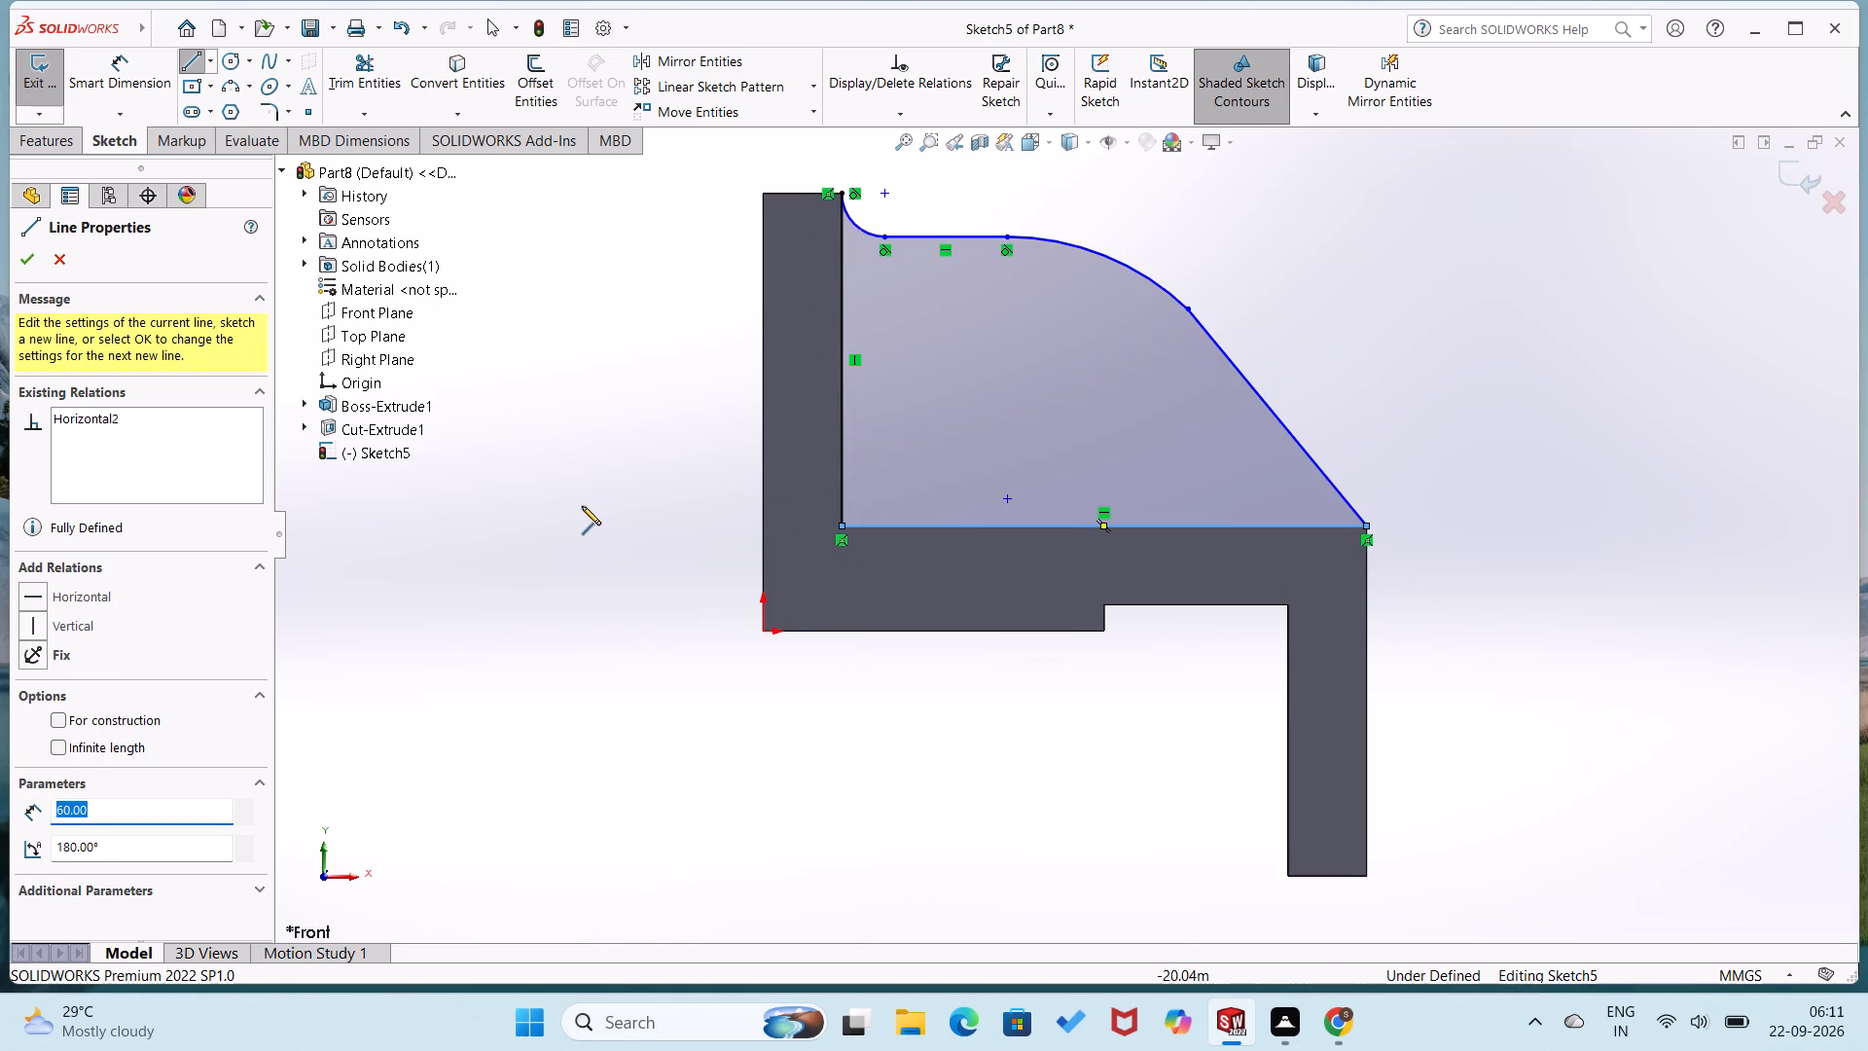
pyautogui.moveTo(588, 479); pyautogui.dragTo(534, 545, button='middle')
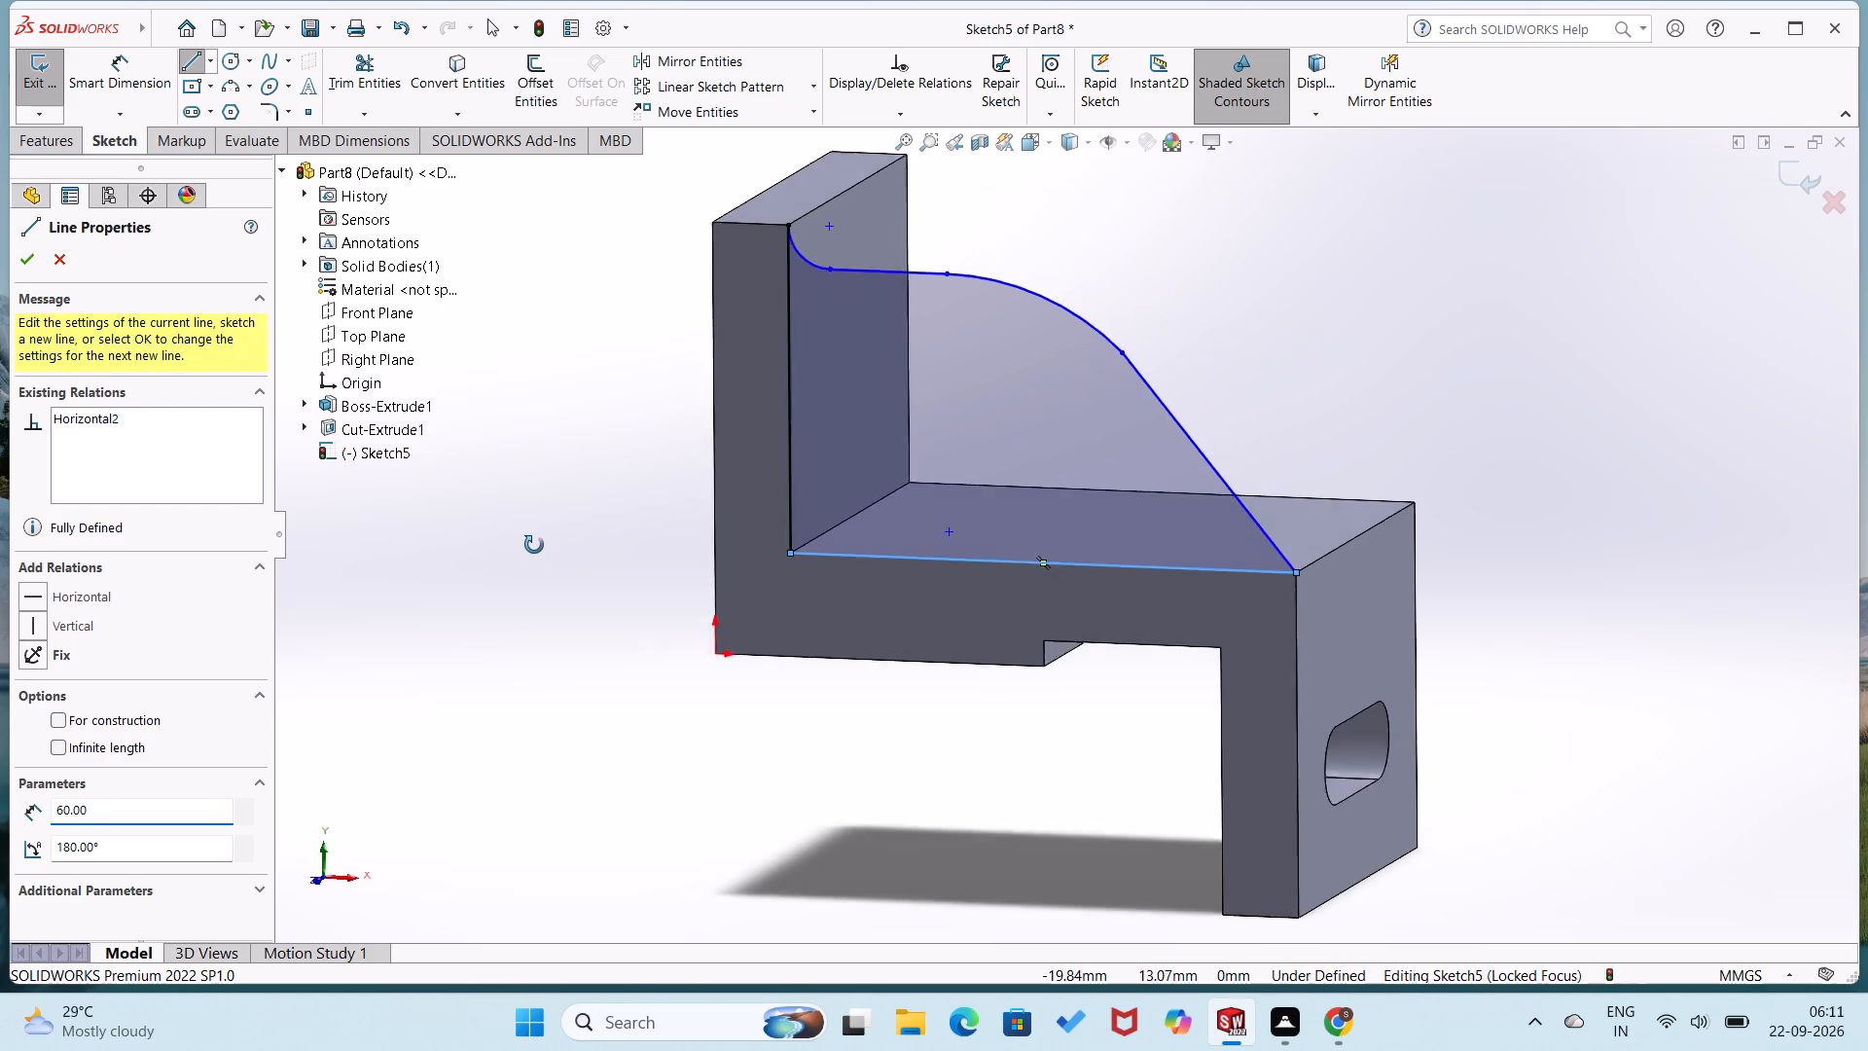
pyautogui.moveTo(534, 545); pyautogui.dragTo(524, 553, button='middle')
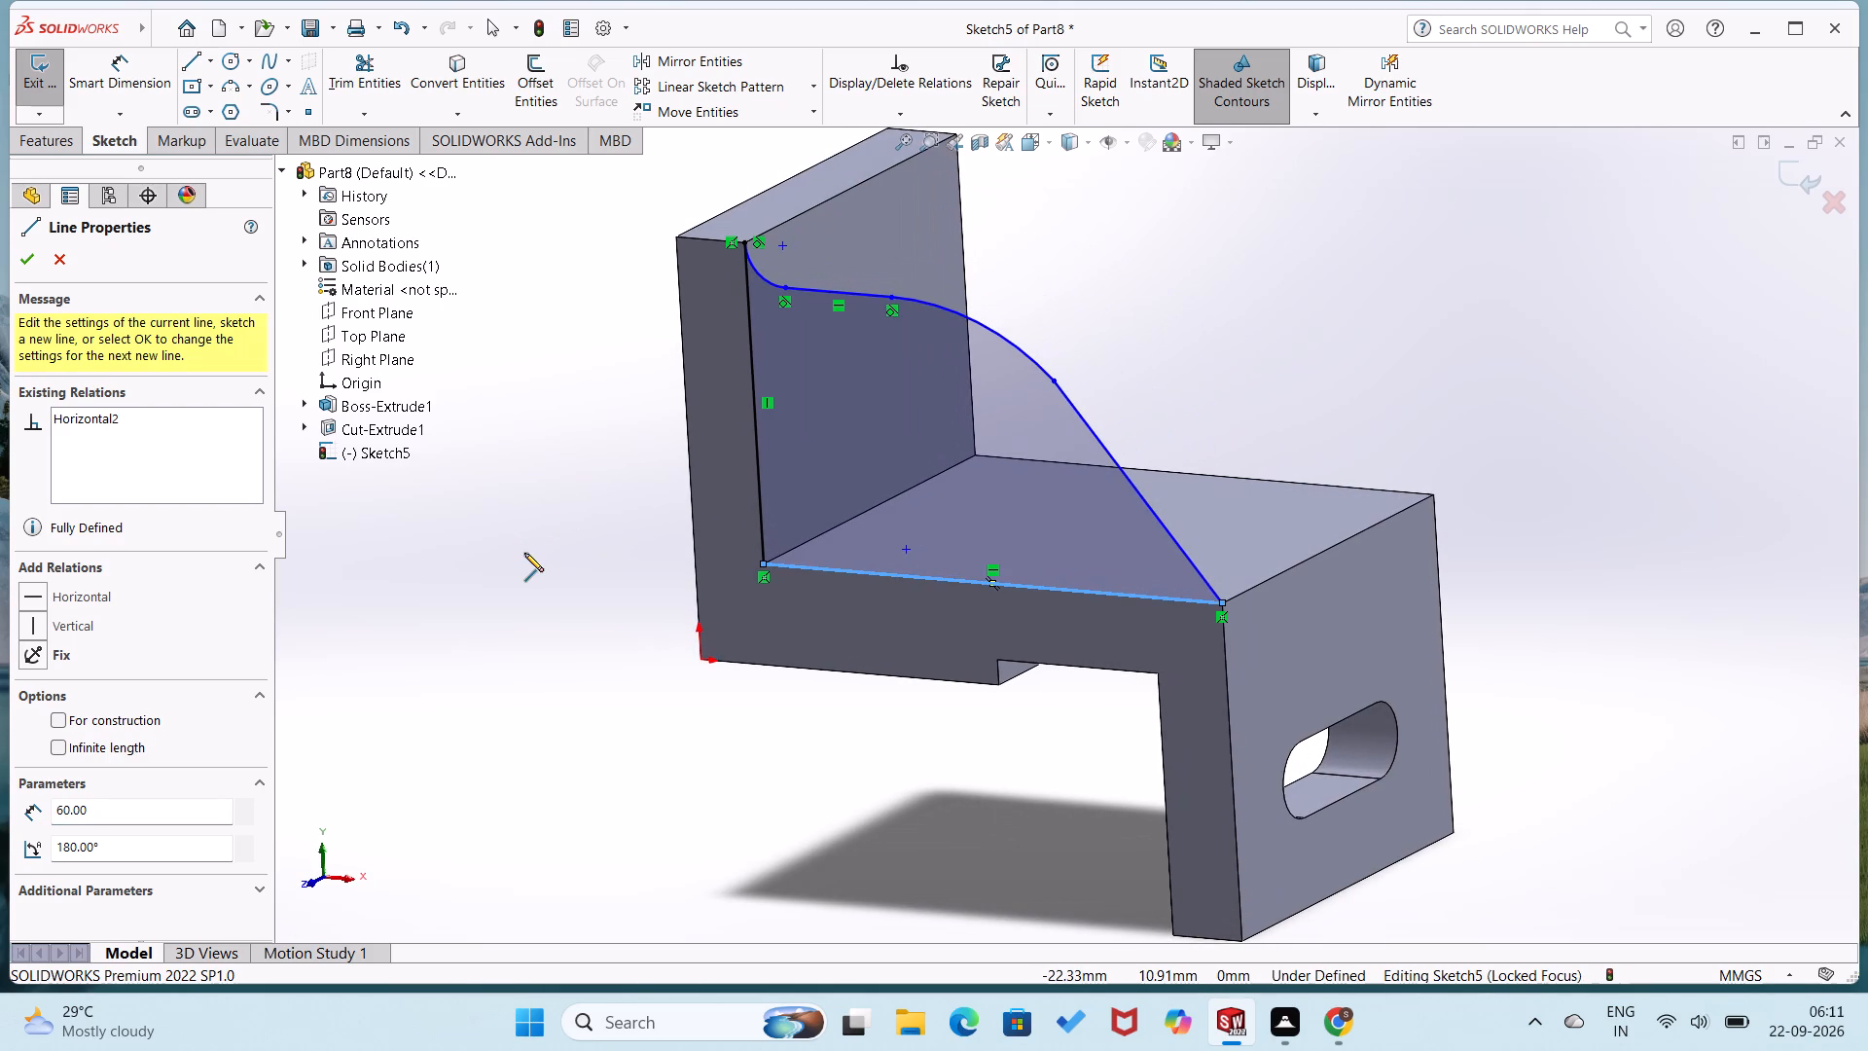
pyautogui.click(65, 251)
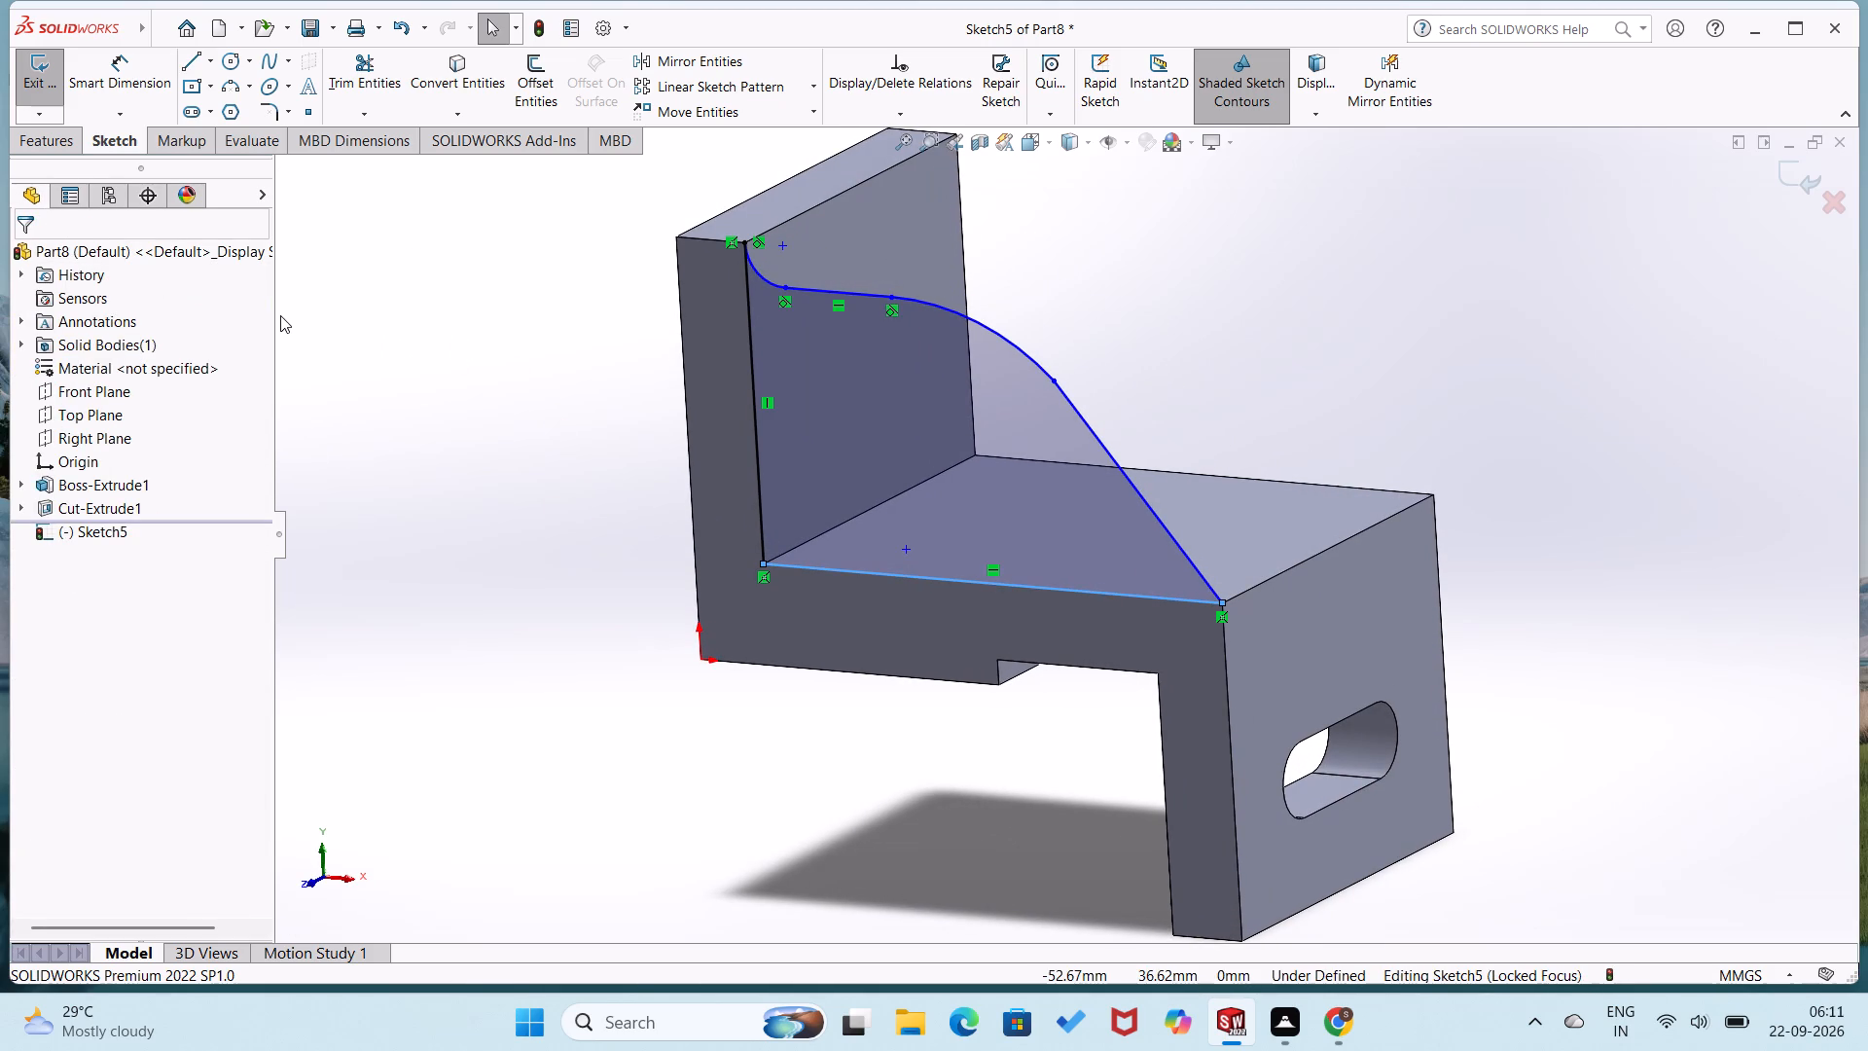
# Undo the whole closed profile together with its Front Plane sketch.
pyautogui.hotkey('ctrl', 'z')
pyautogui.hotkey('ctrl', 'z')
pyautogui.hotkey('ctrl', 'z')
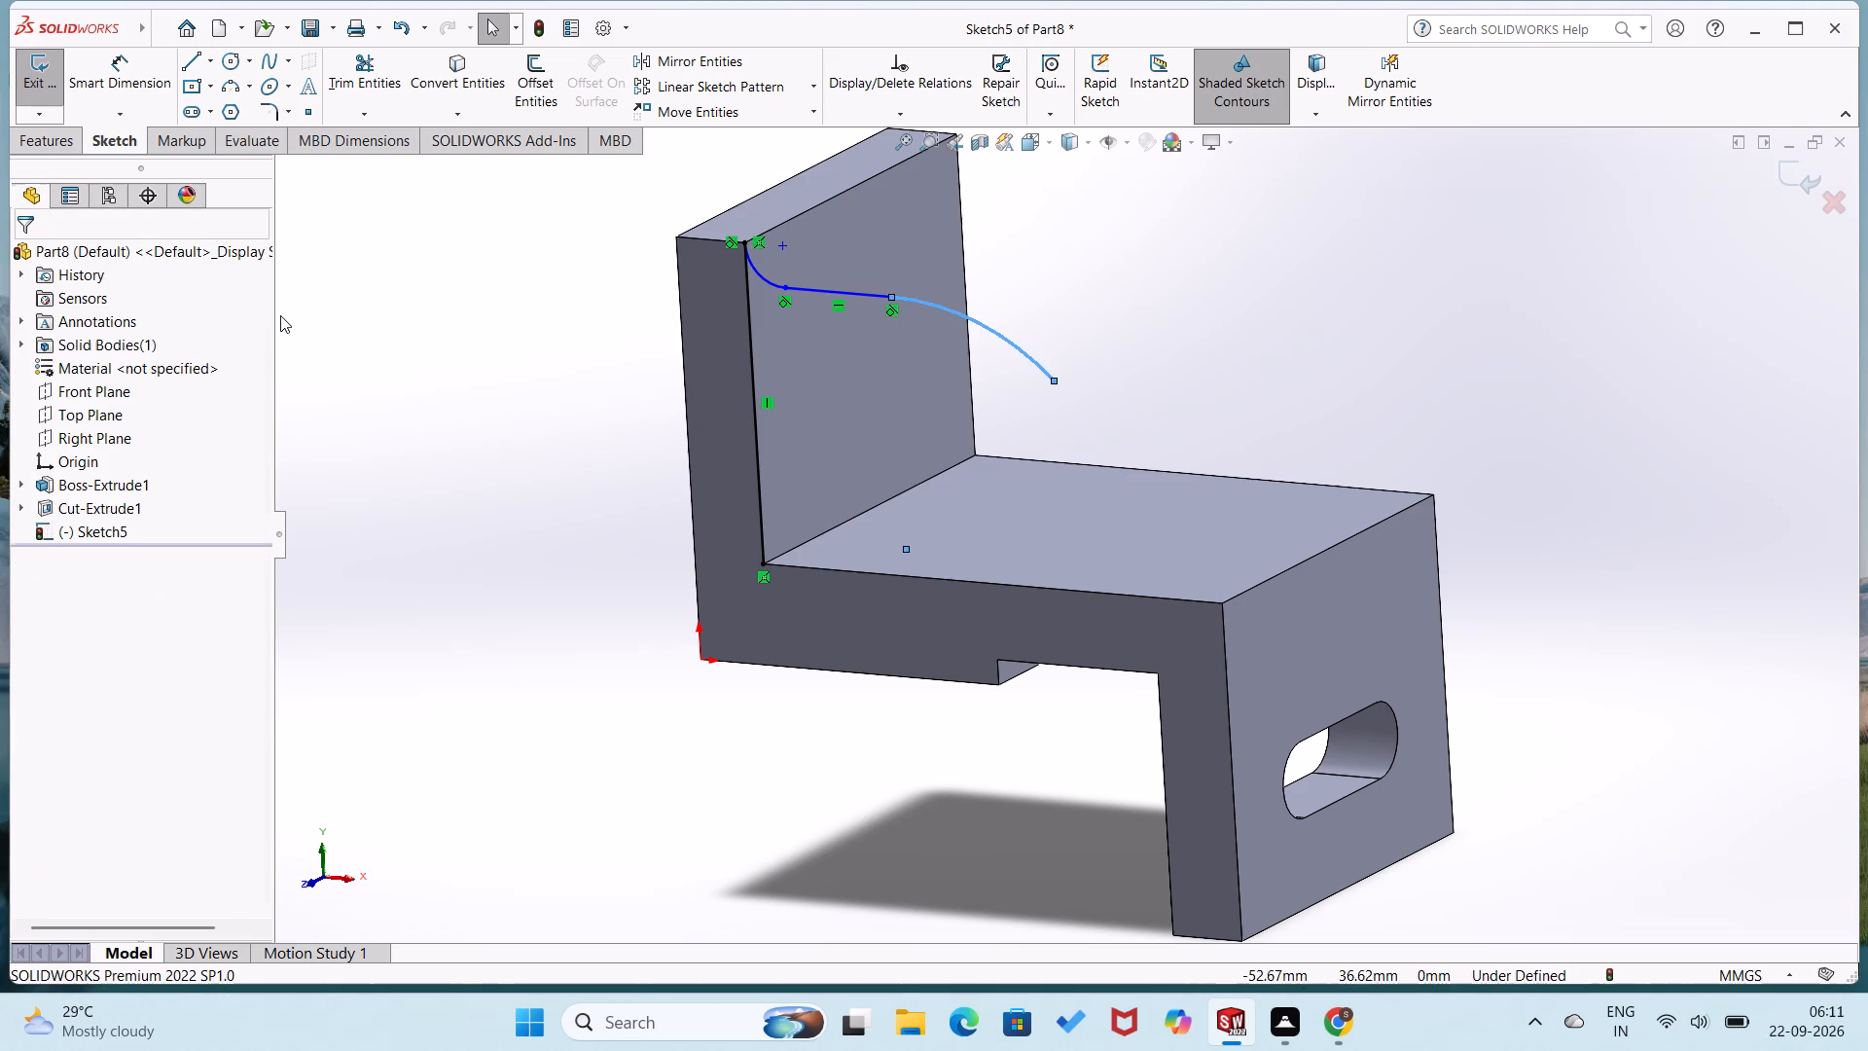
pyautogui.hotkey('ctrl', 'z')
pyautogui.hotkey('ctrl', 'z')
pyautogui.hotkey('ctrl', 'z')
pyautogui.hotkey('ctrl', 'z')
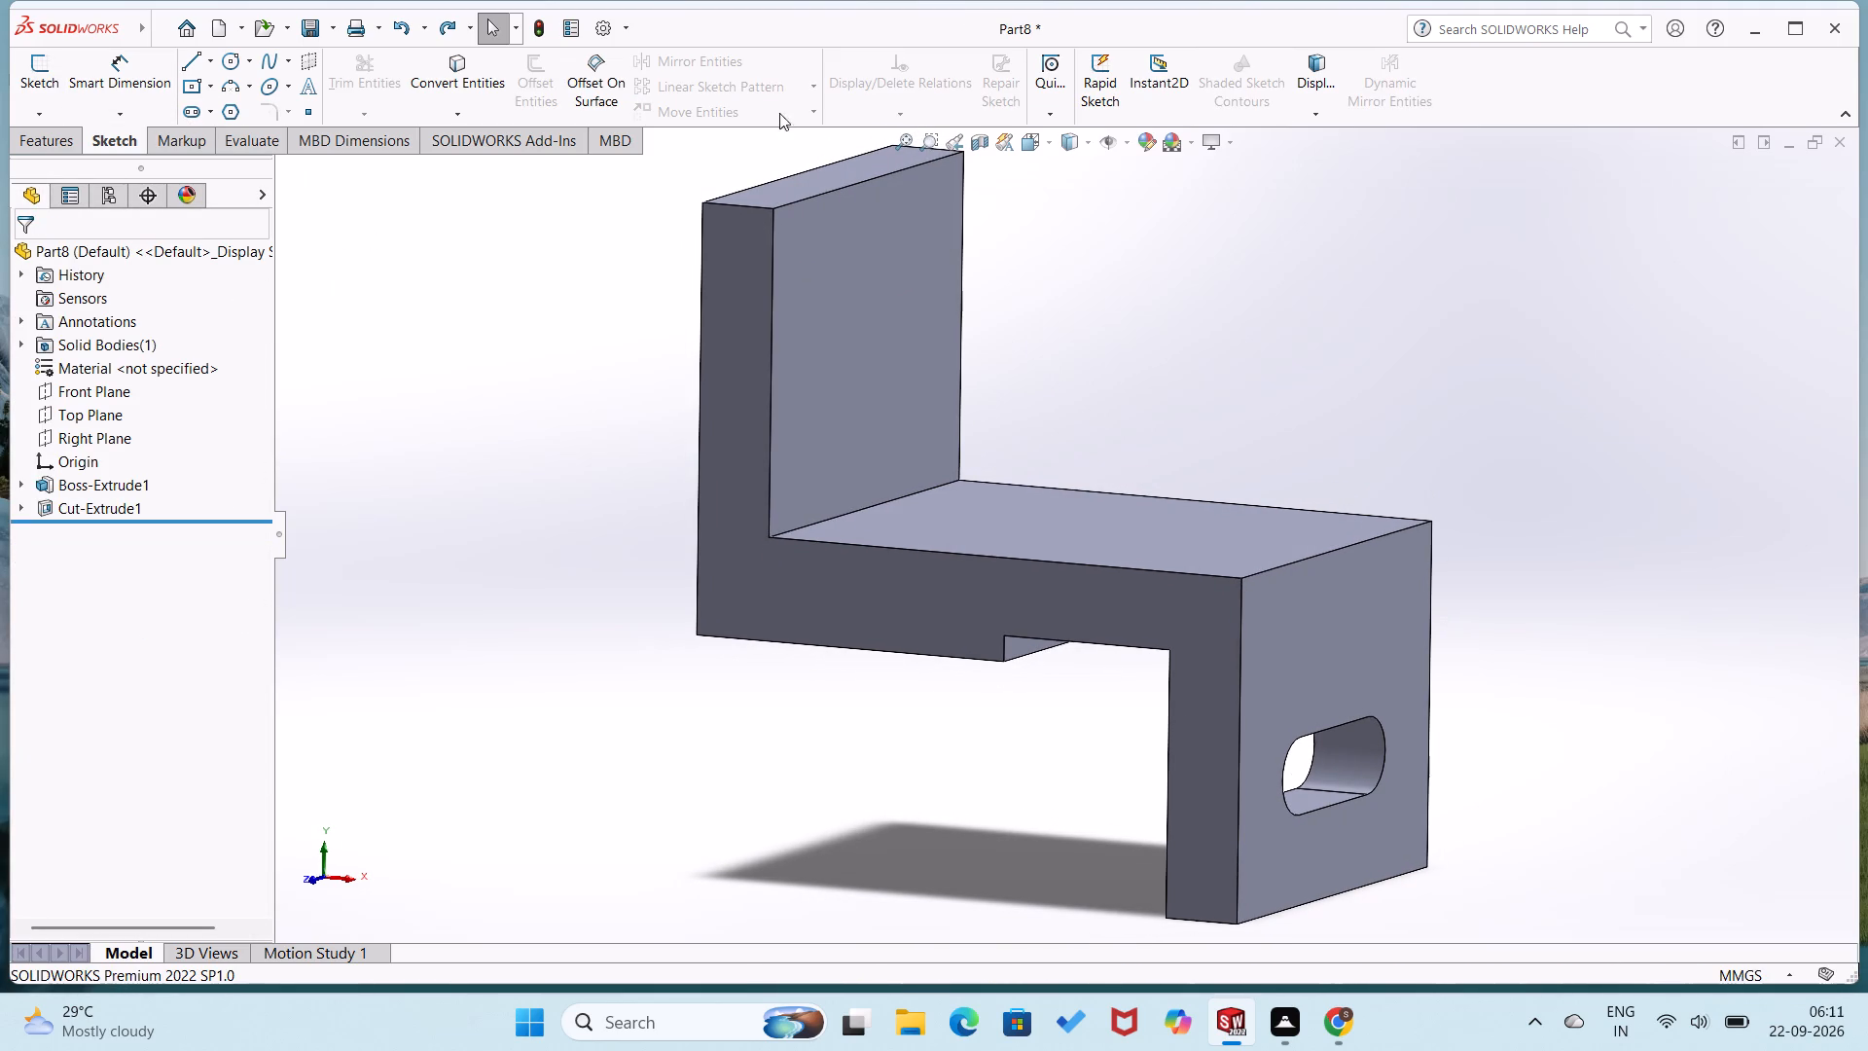
# Create a reference plane offset 25 mm from the part's stepped front face, with the offset flipped into the body.
pyautogui.click(32, 145)
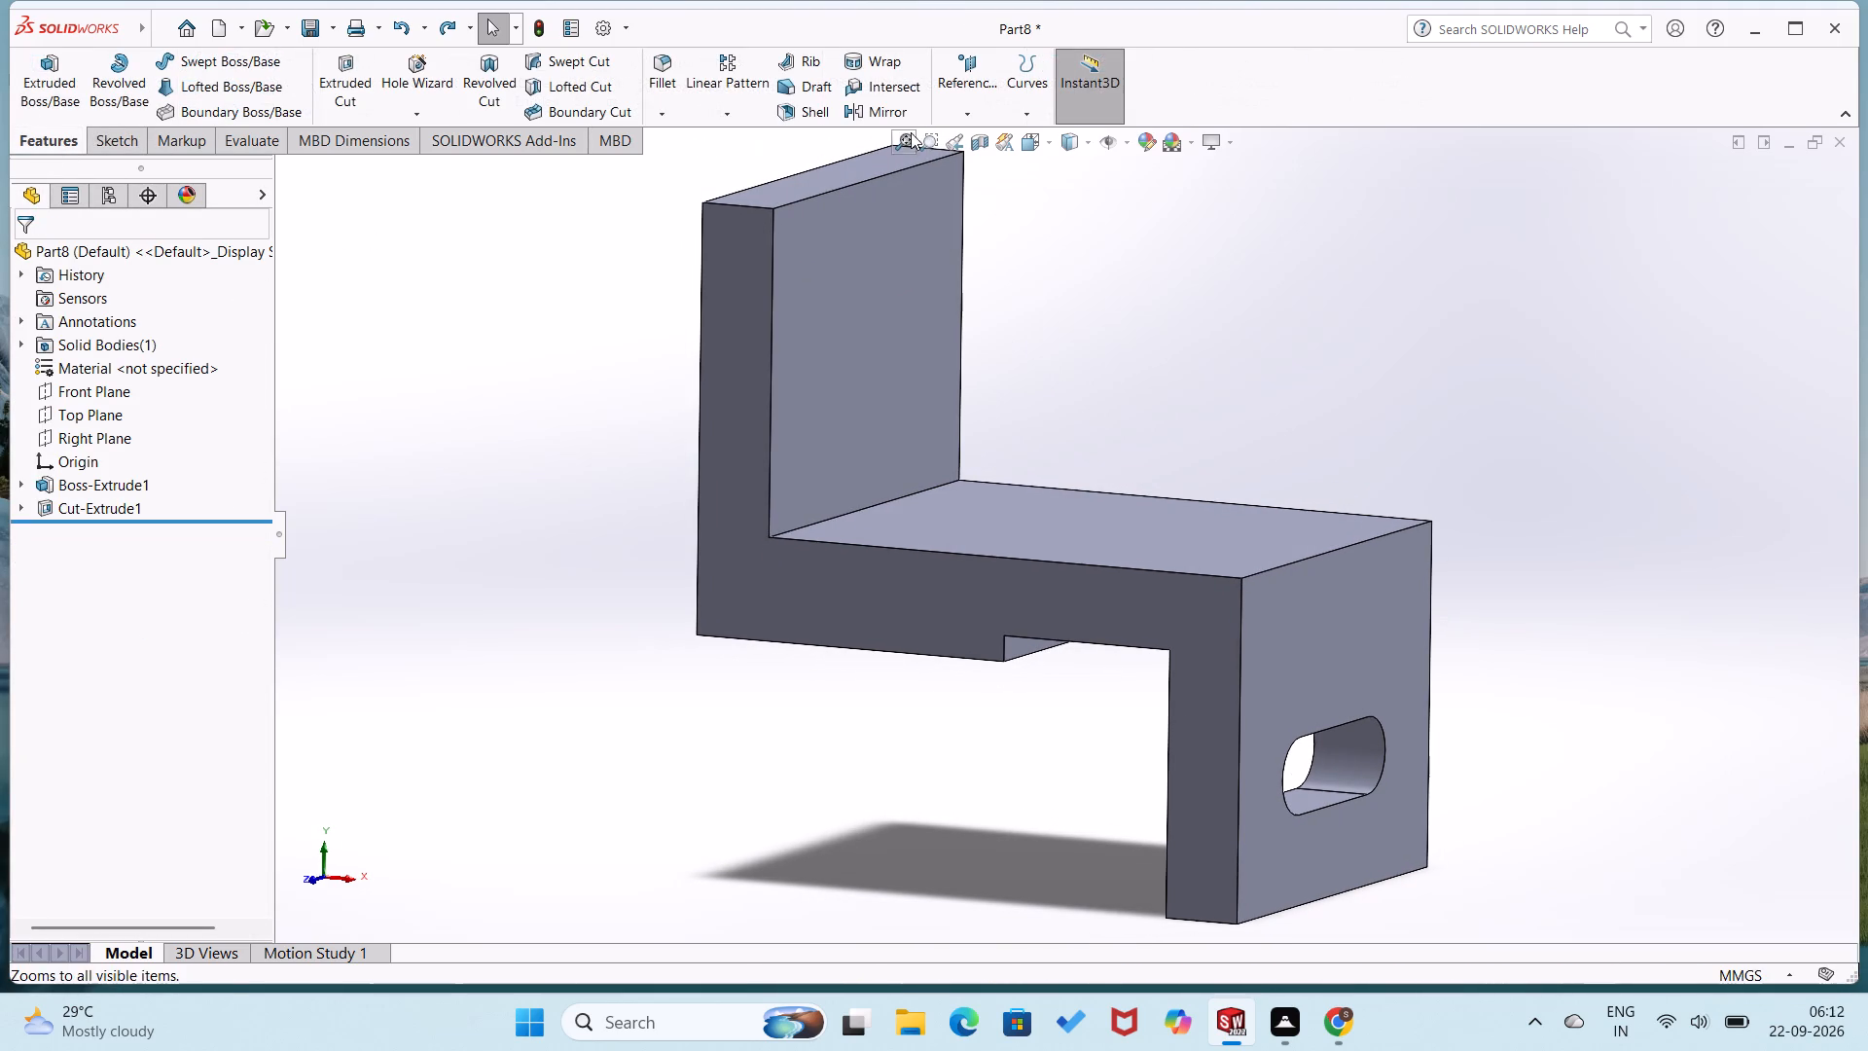
pyautogui.click(955, 110)
pyautogui.click(980, 141)
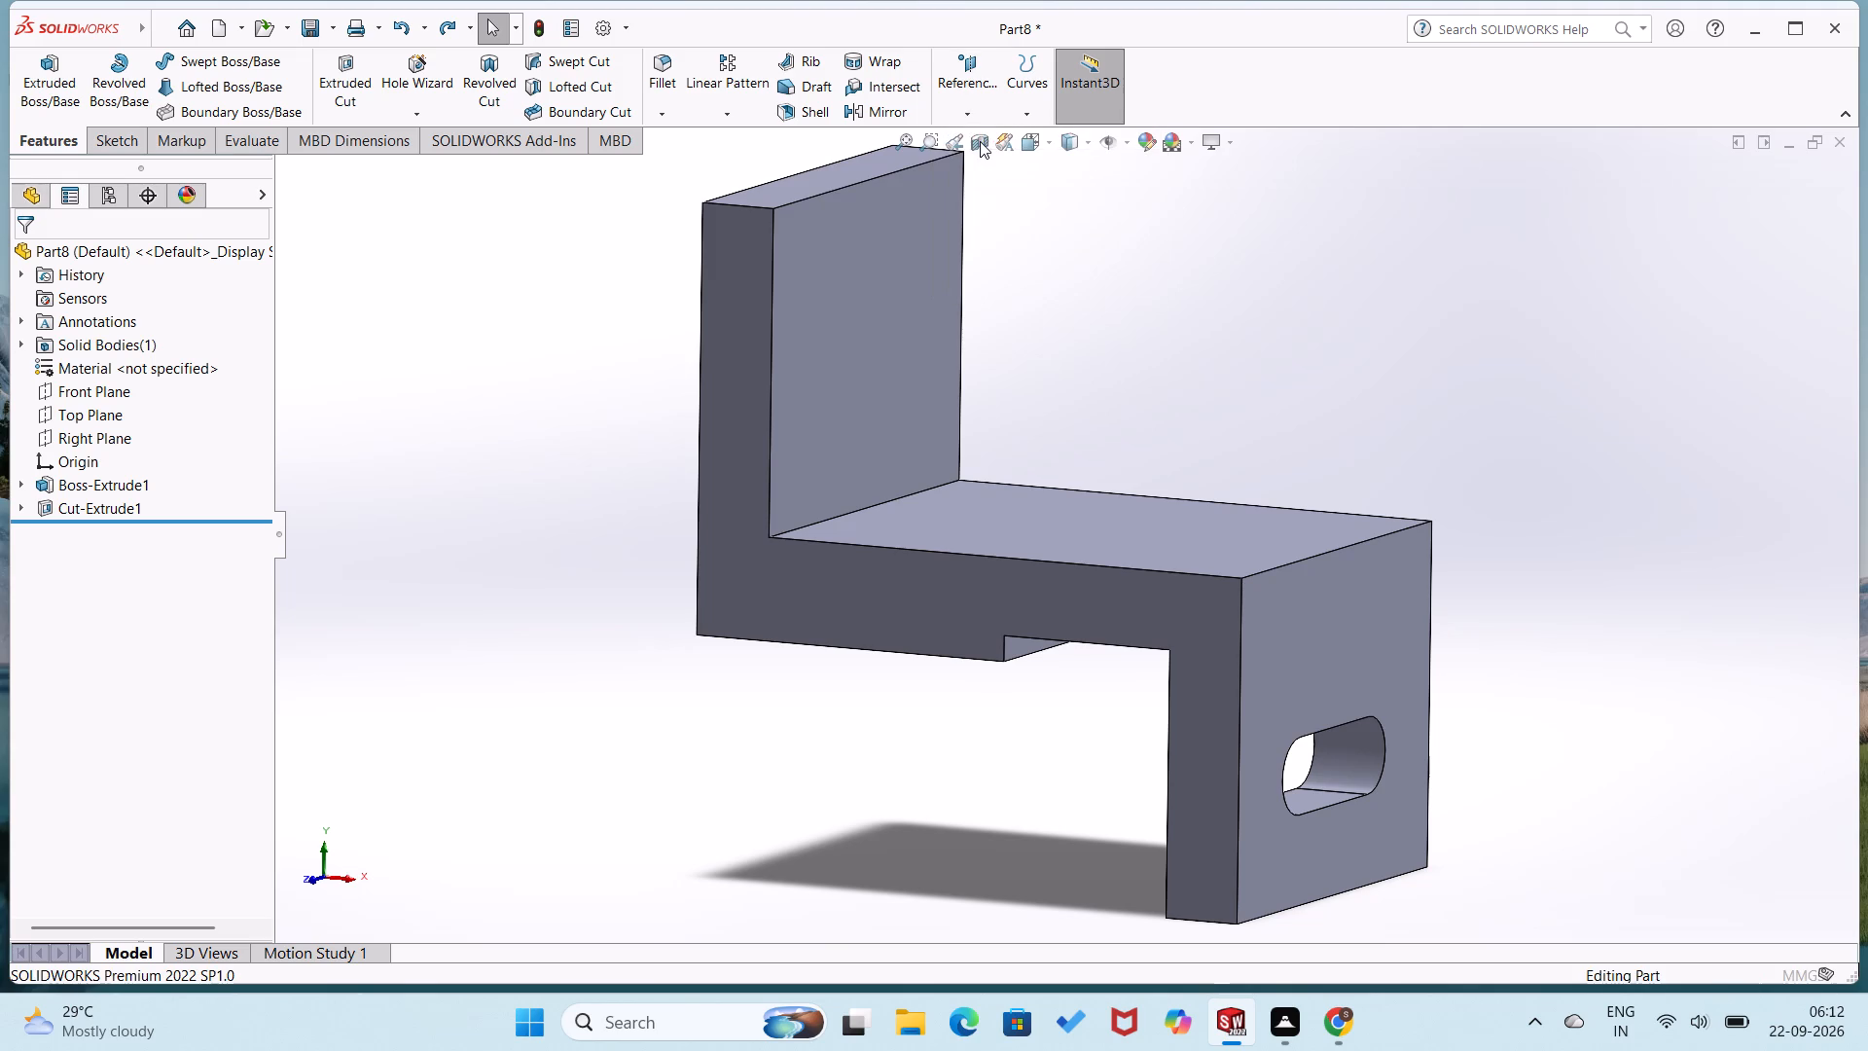
pyautogui.click(752, 480)
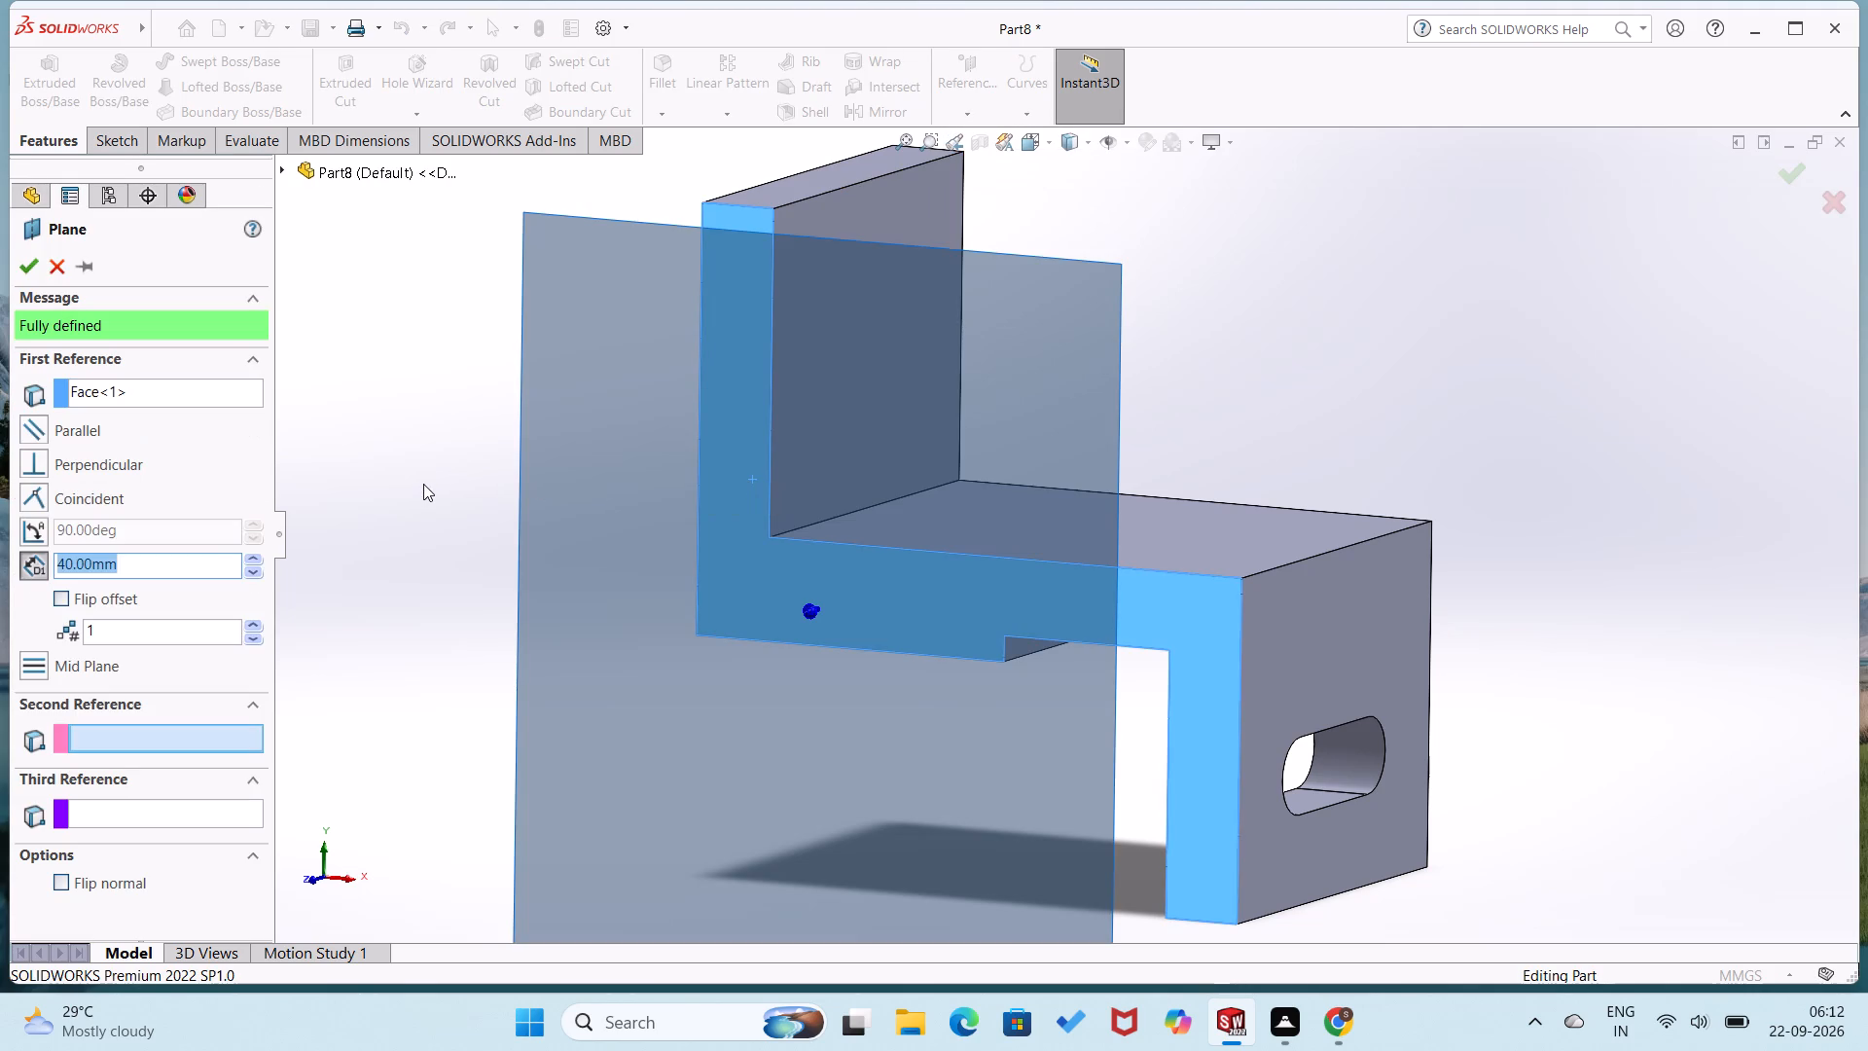
pyautogui.write('25')
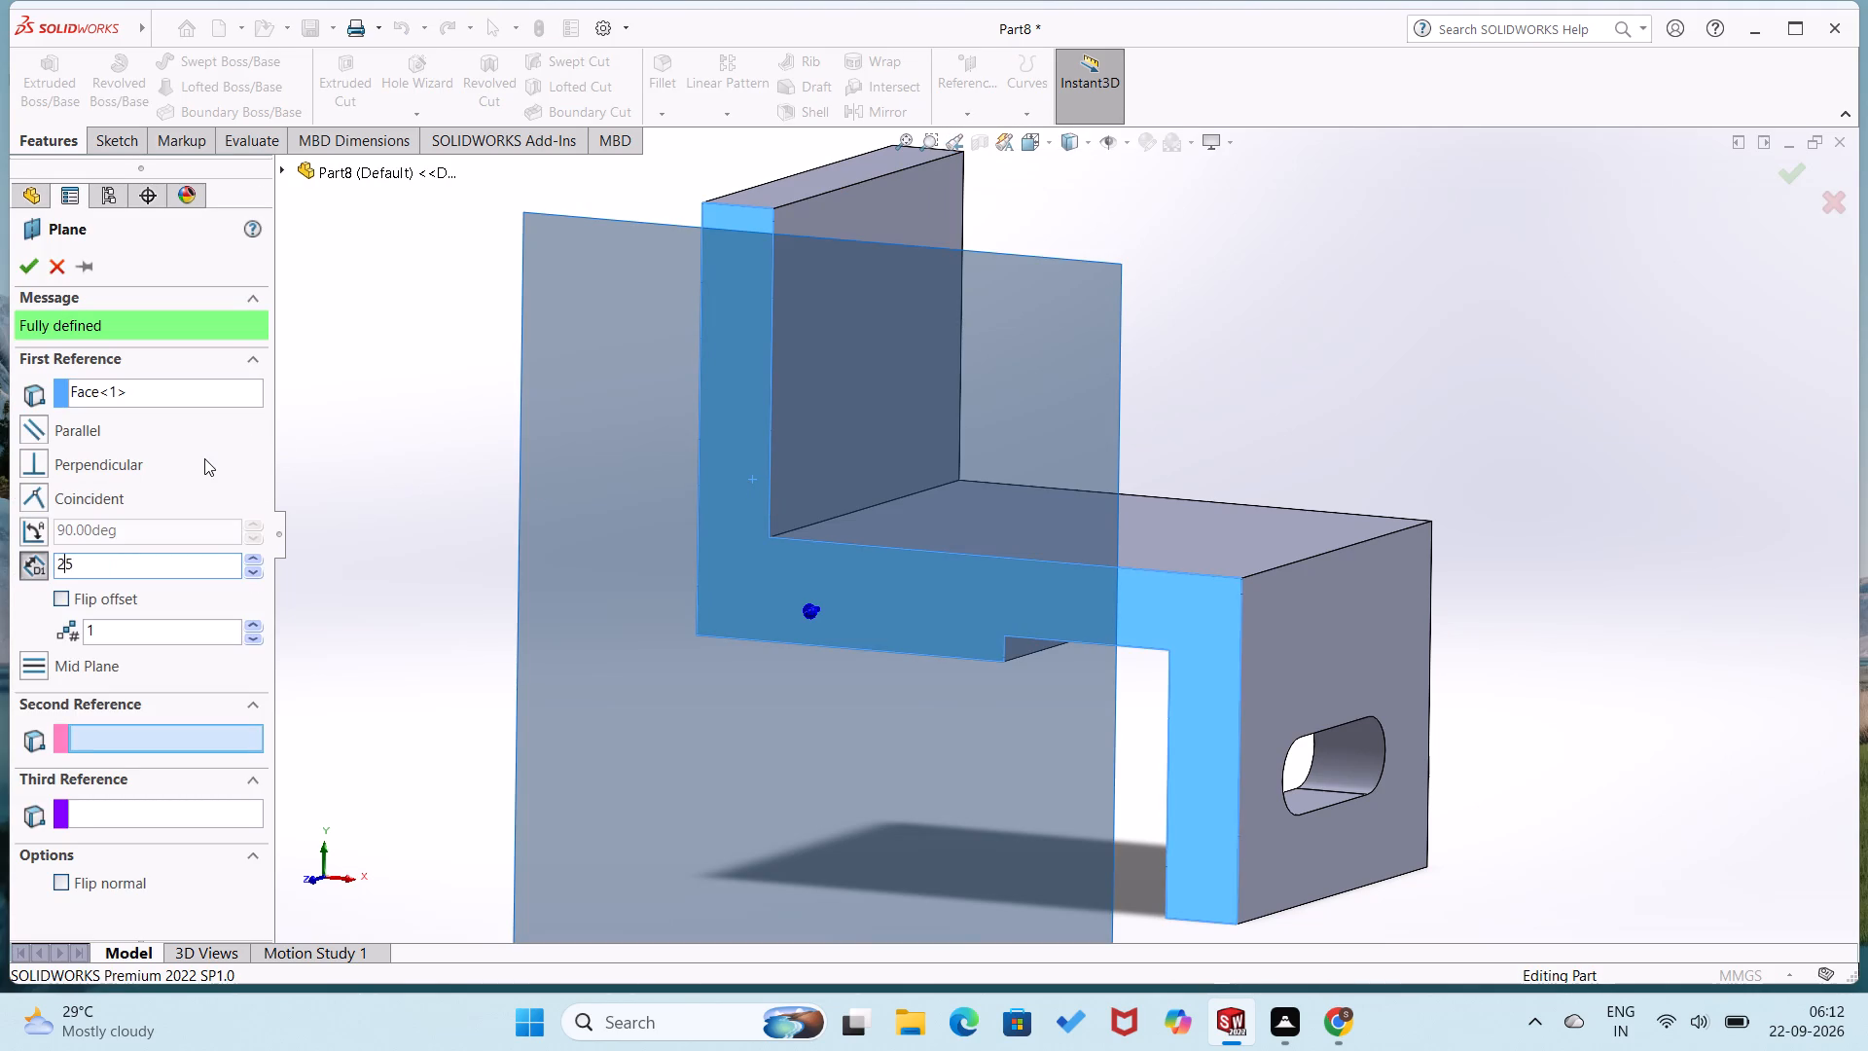
pyautogui.press('Return')
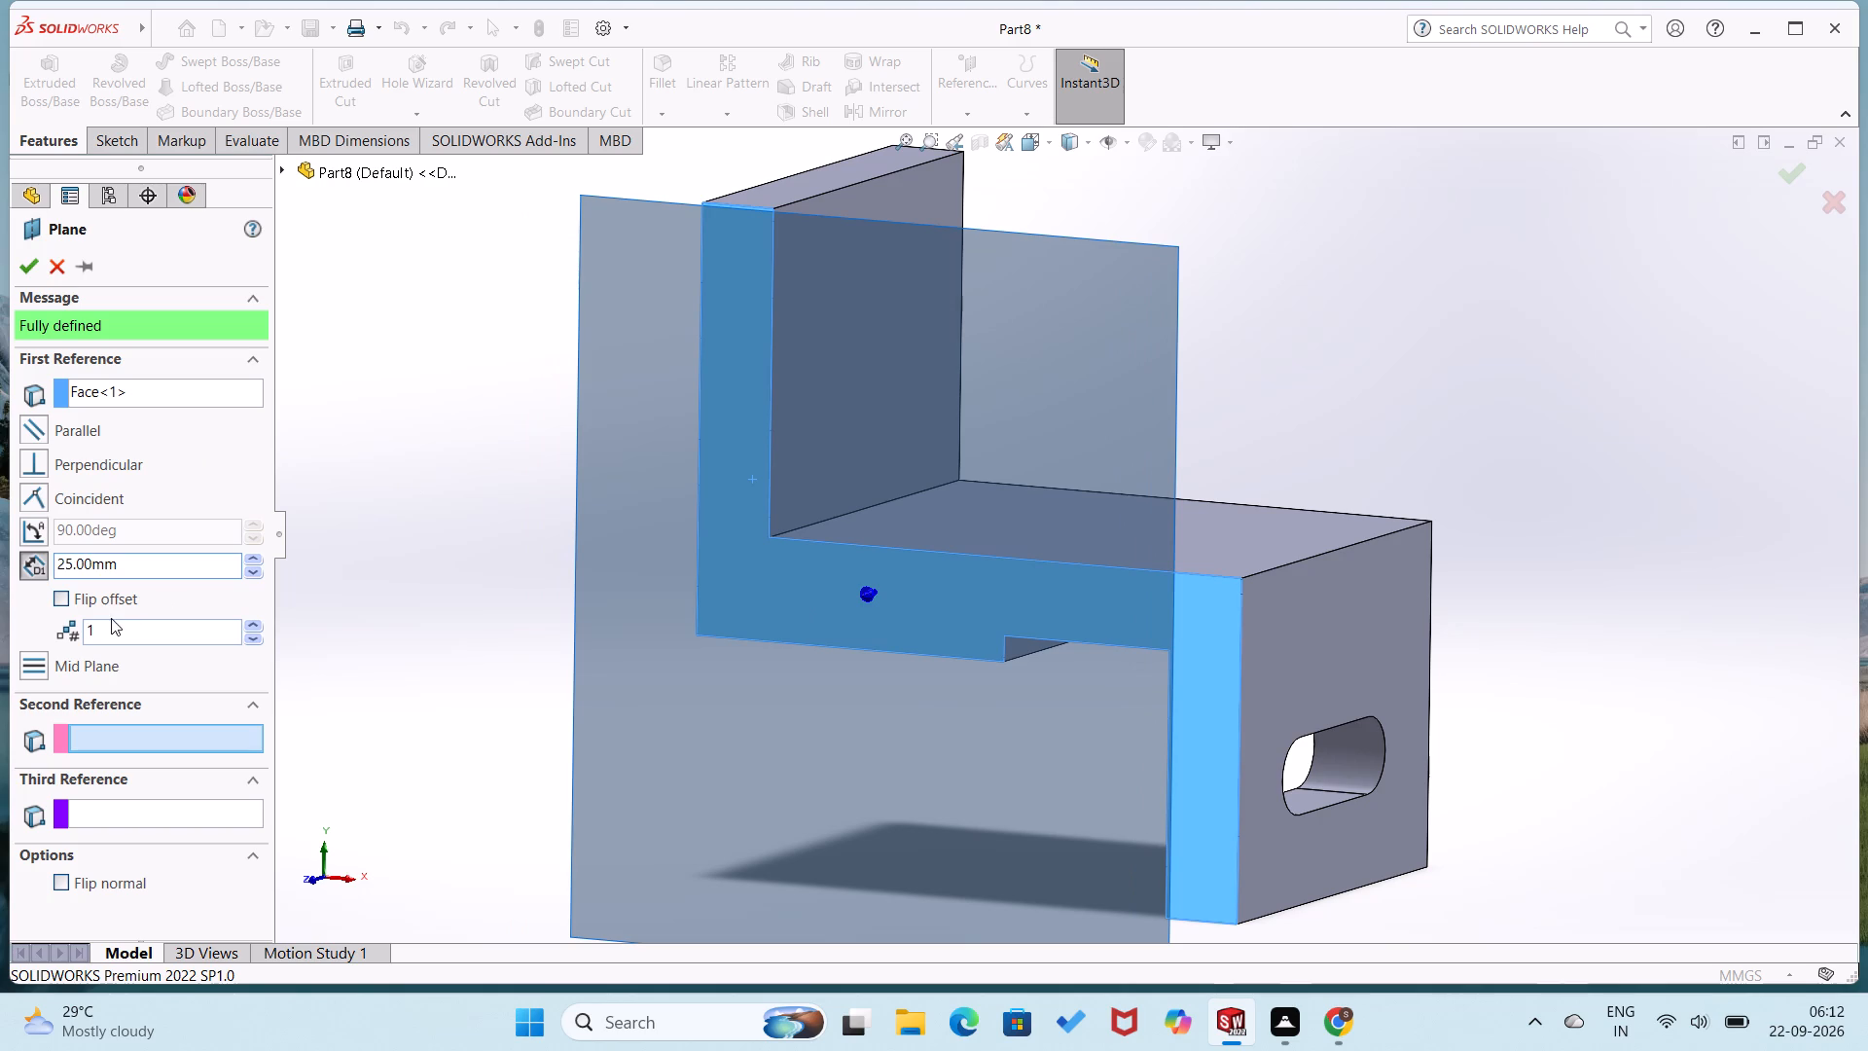
pyautogui.click(66, 604)
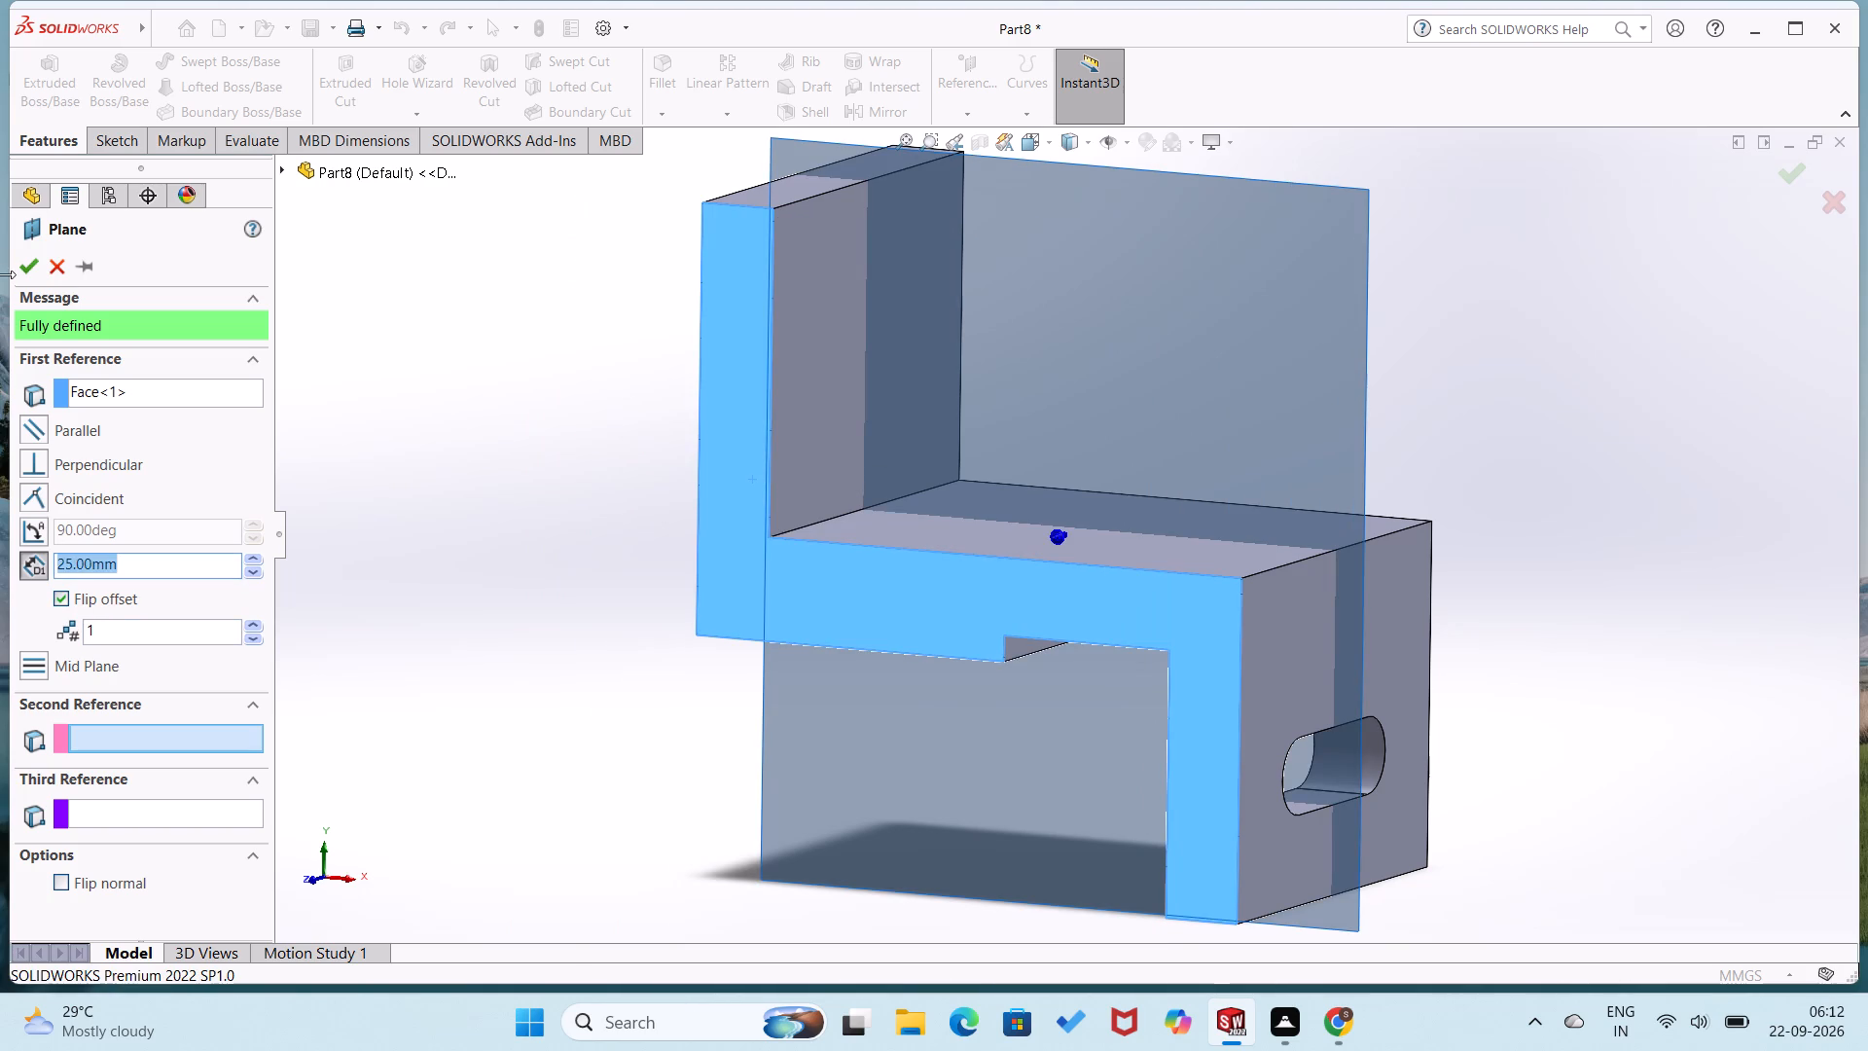
pyautogui.click(20, 265)
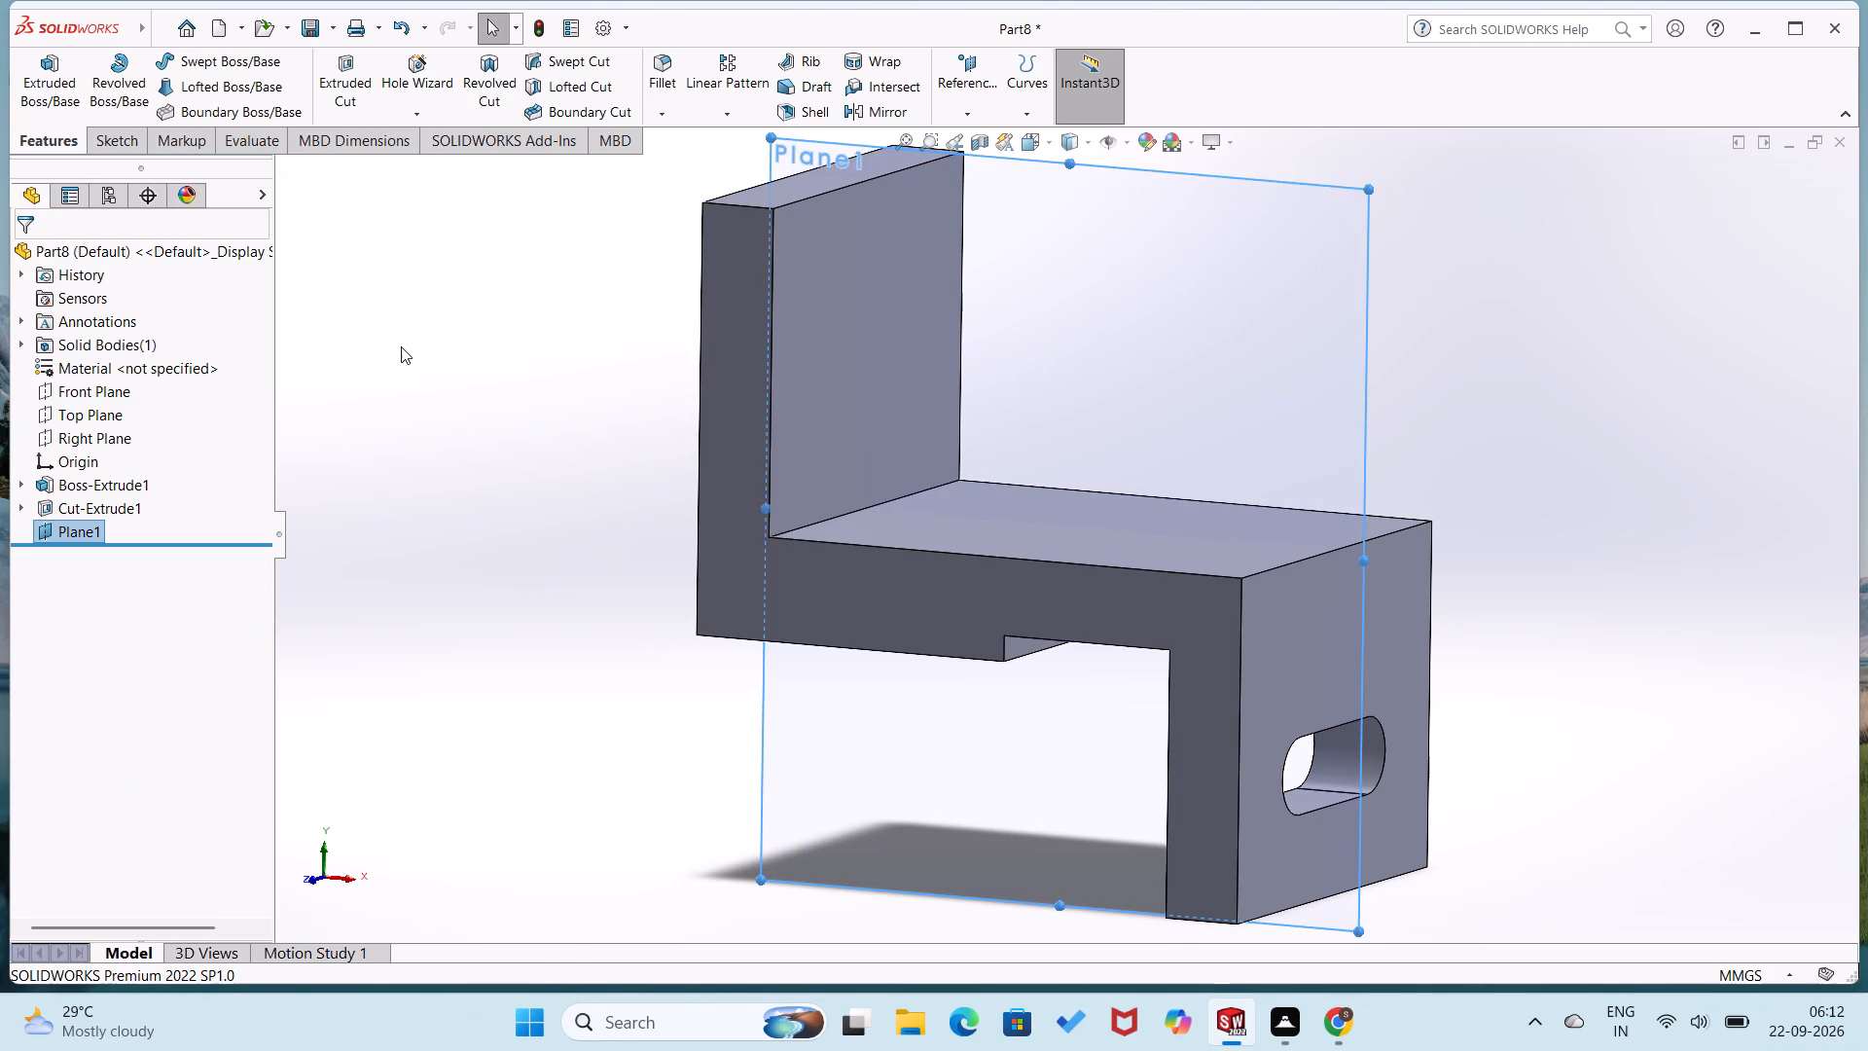
pyautogui.click(407, 346)
# Start a new sketch on the 25 mm offset reference plane.
pyautogui.scroll(1, 407, 346)
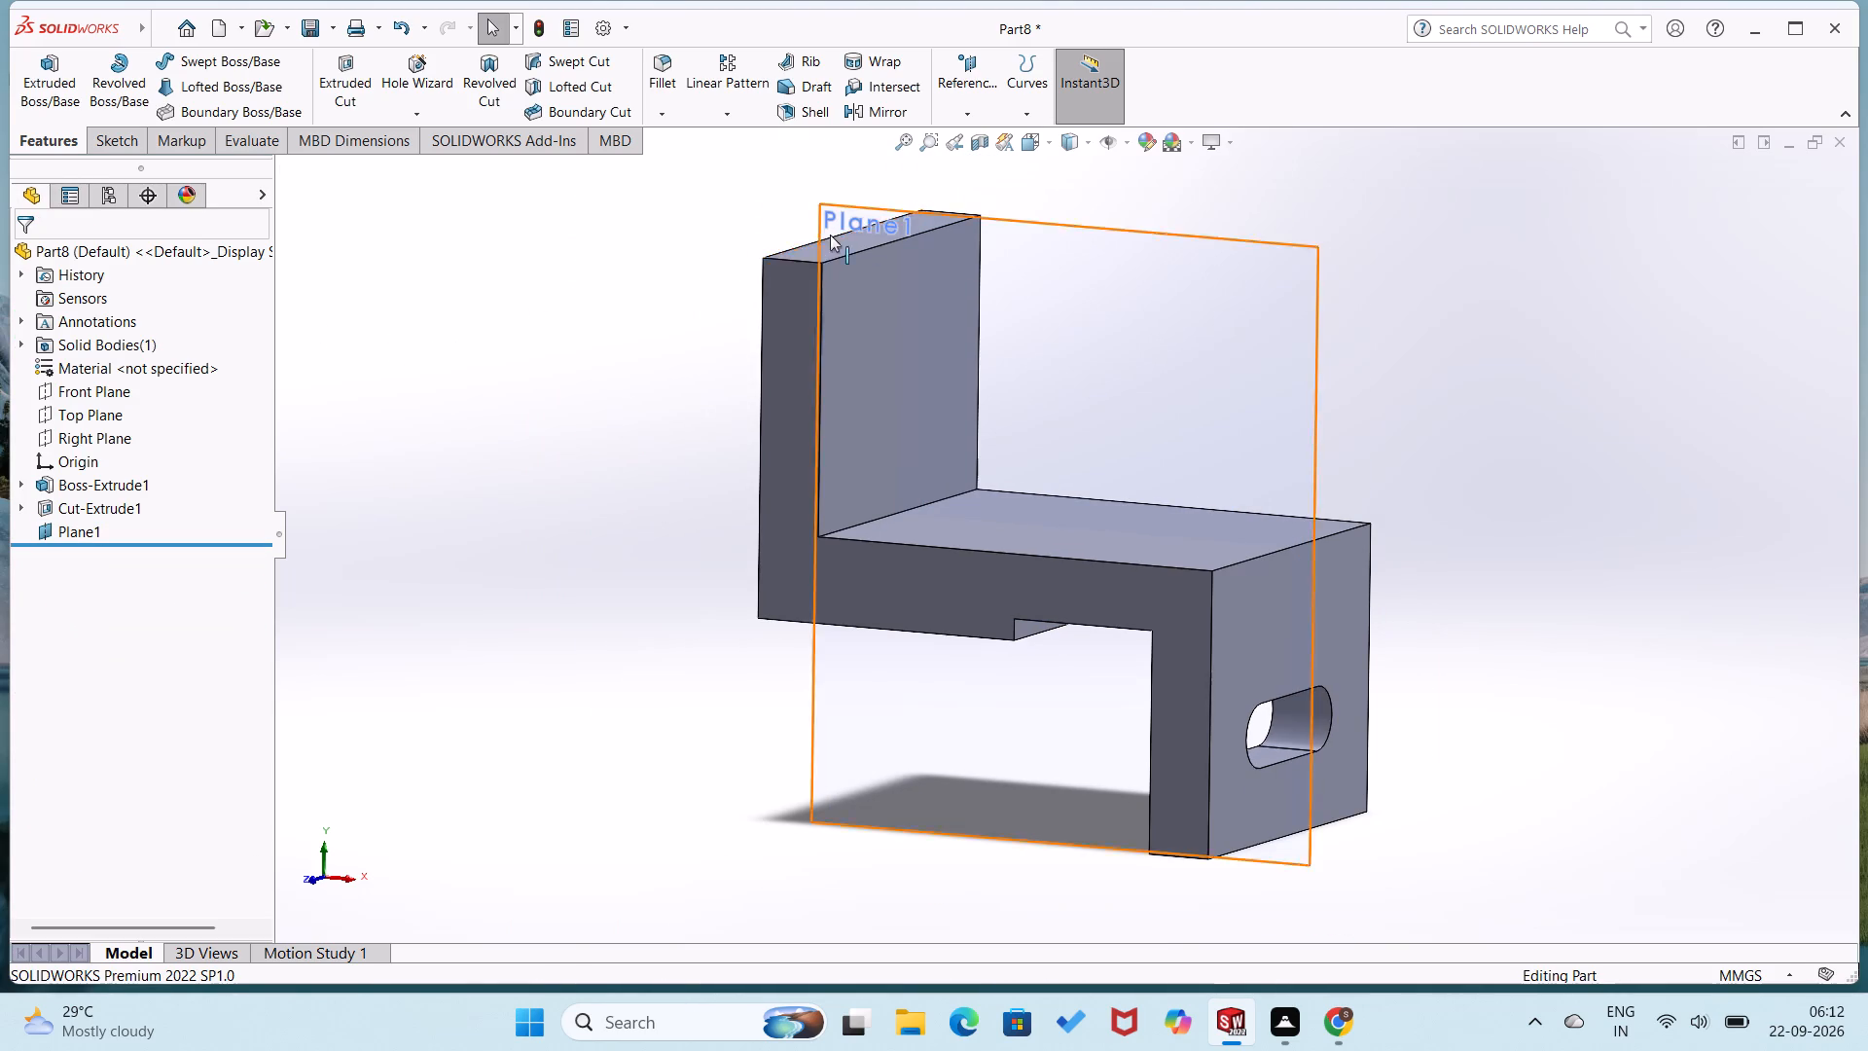
pyautogui.rightClick(1319, 310)
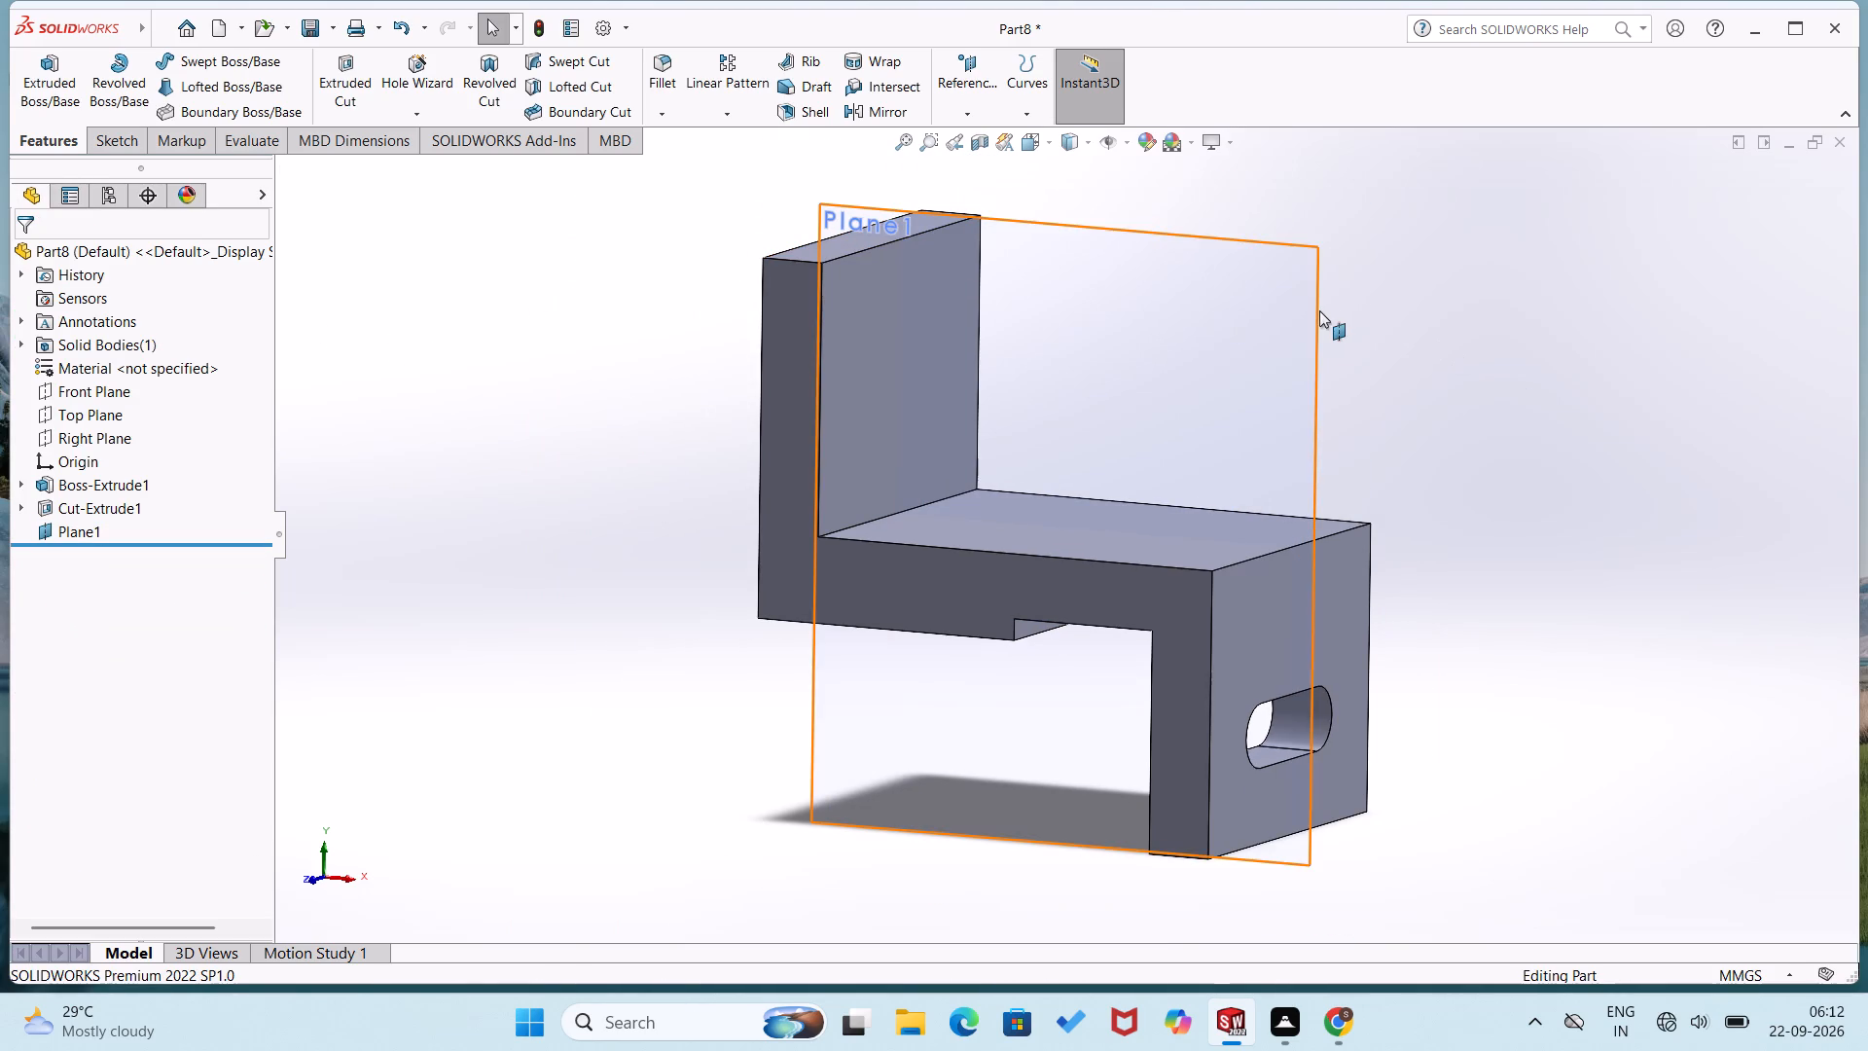
pyautogui.click(1358, 287)
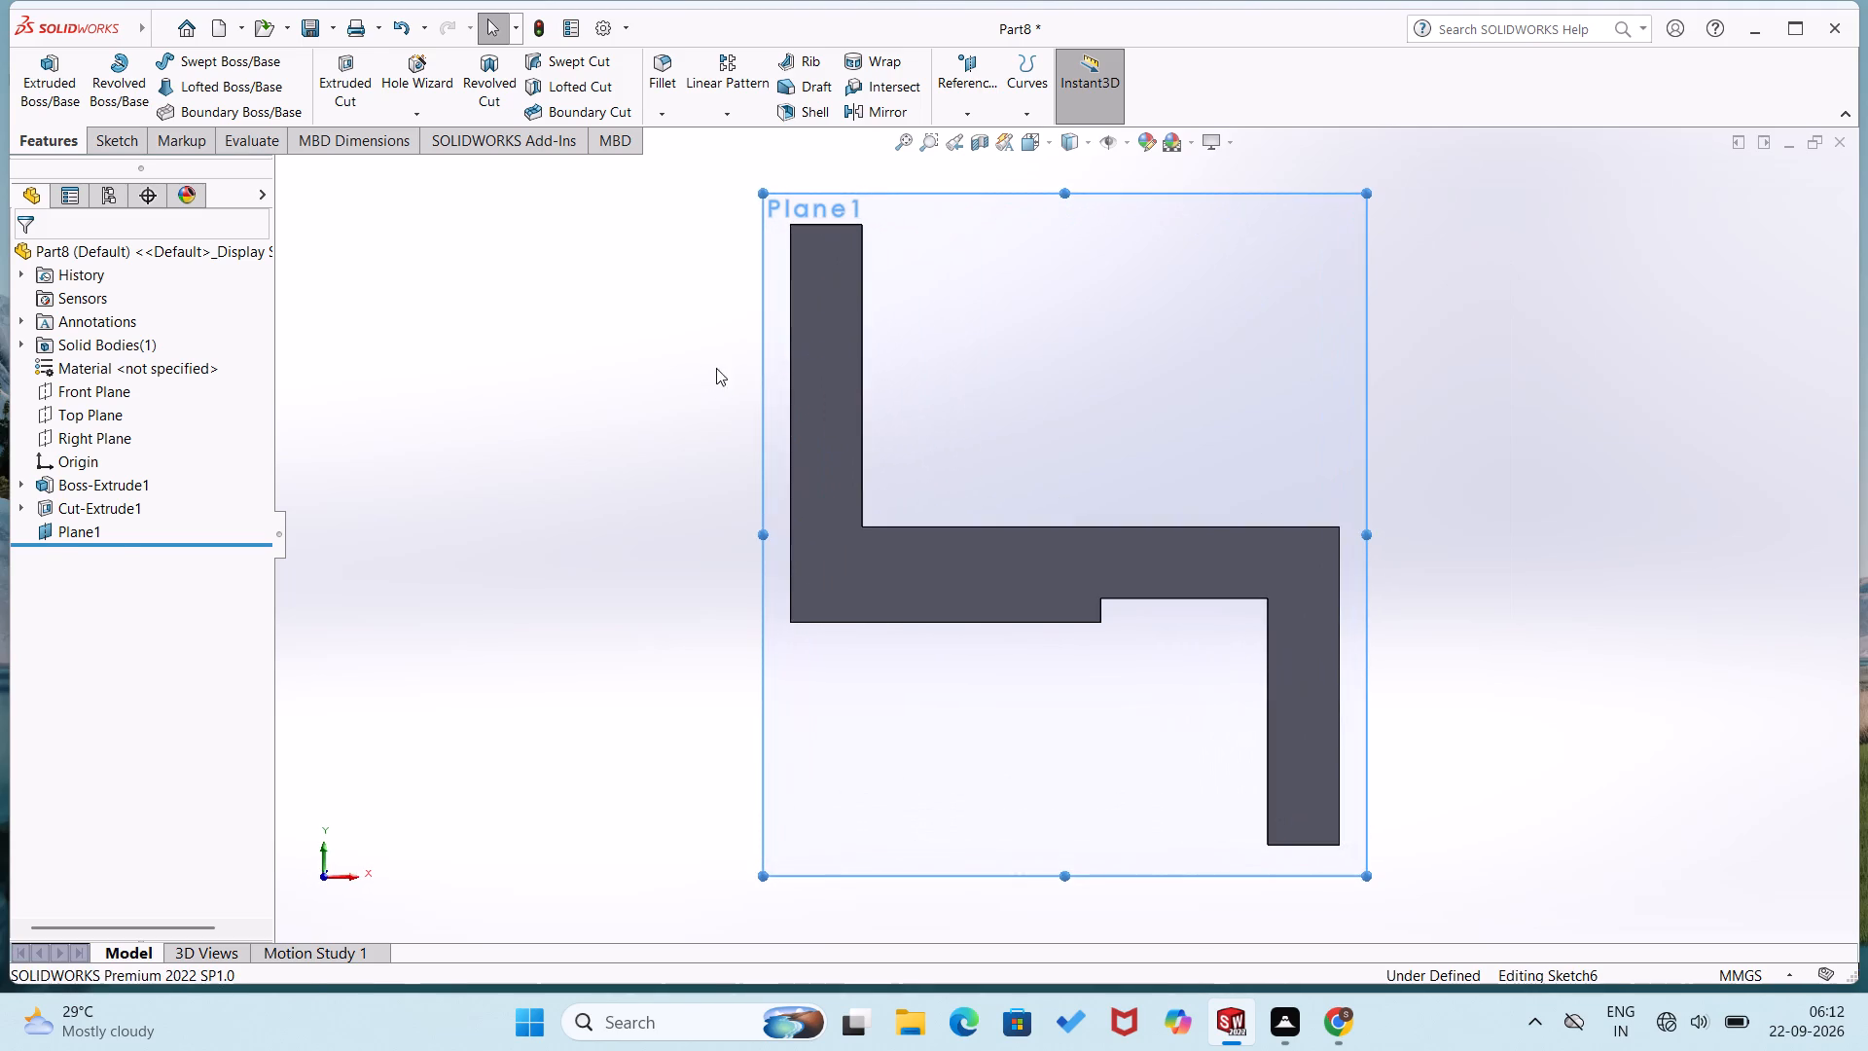
pyautogui.click(701, 368)
pyautogui.moveTo(739, 351); pyautogui.dragTo(494, 359)
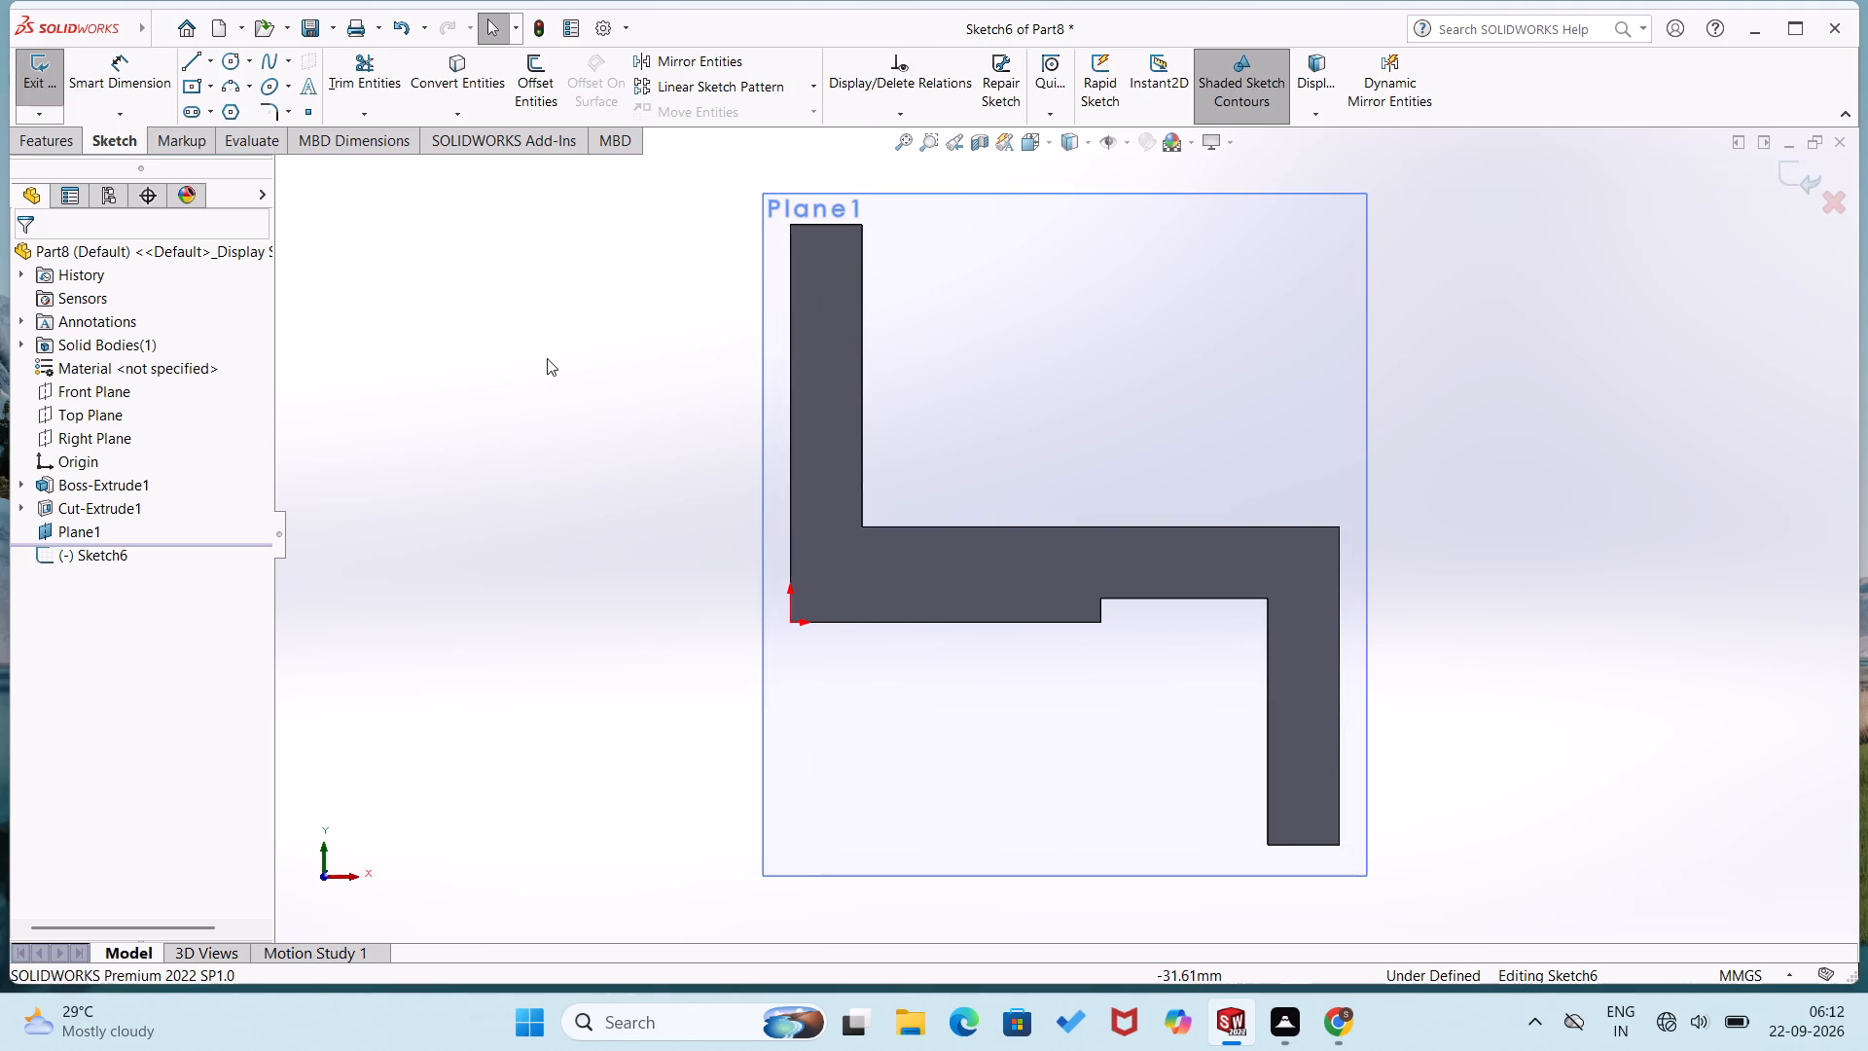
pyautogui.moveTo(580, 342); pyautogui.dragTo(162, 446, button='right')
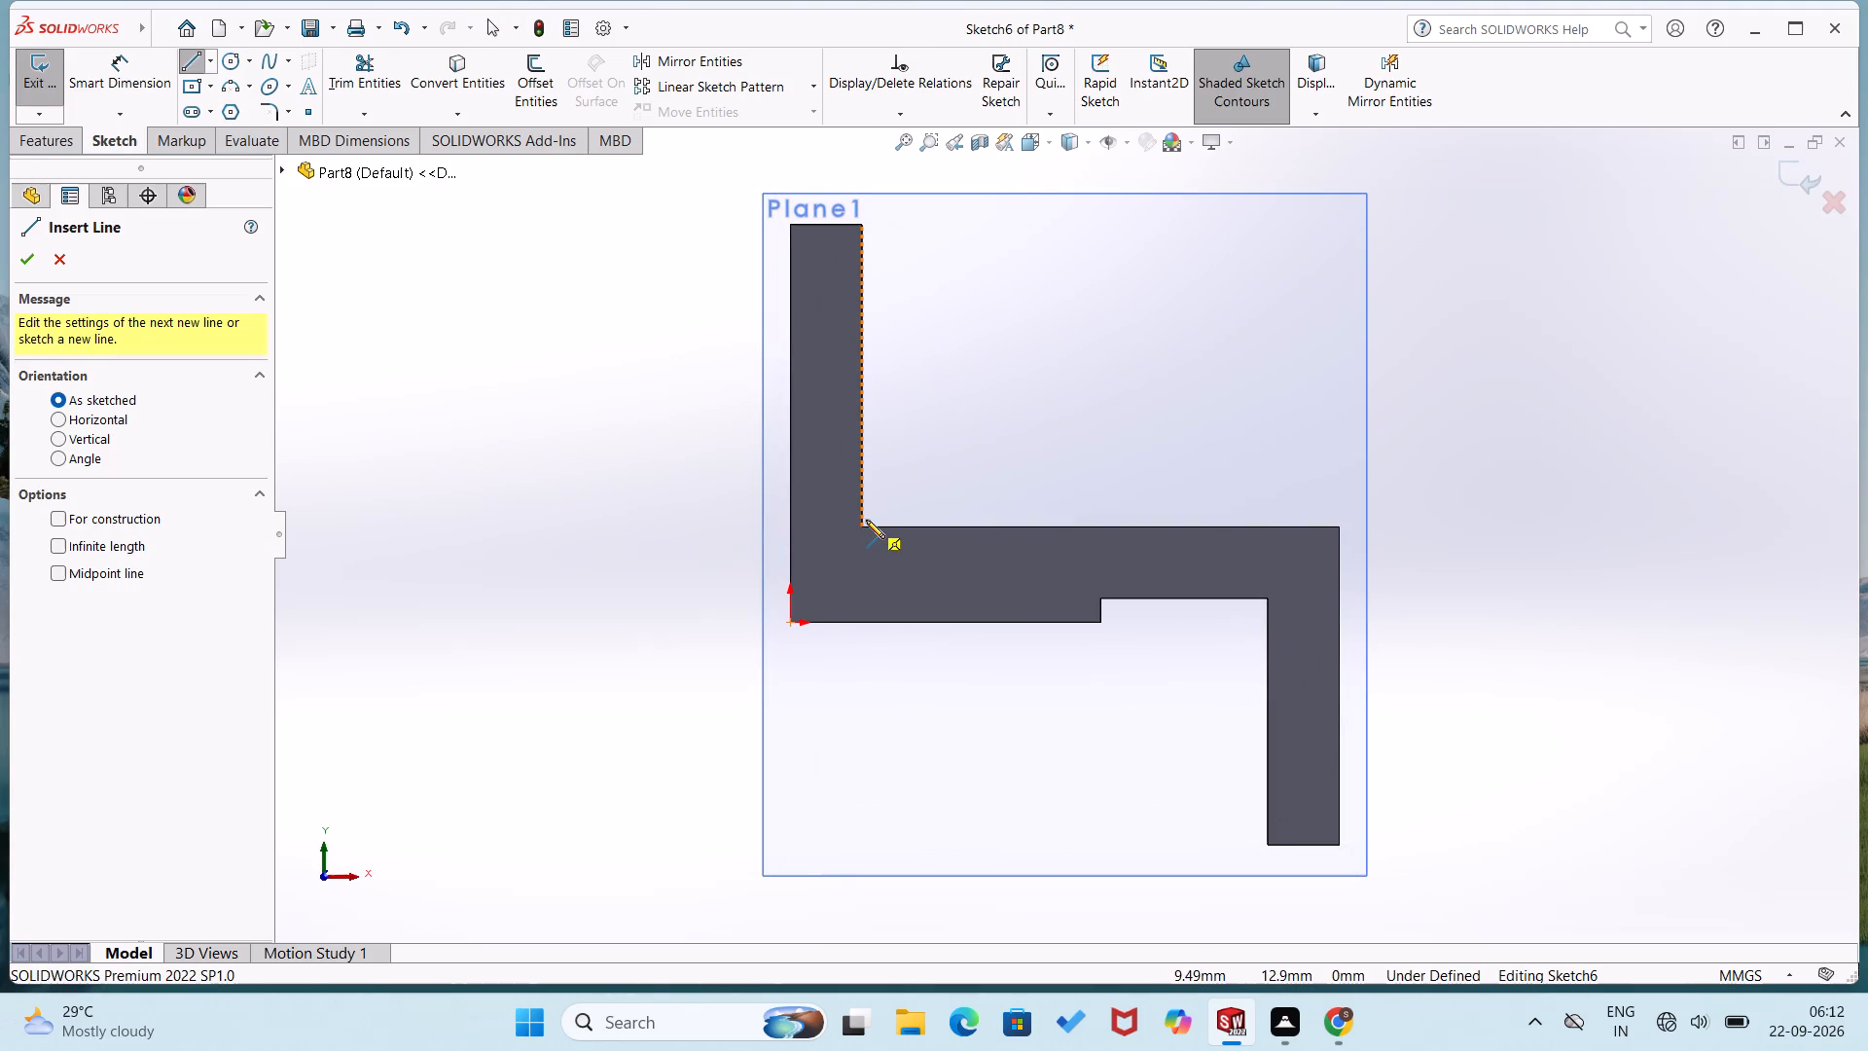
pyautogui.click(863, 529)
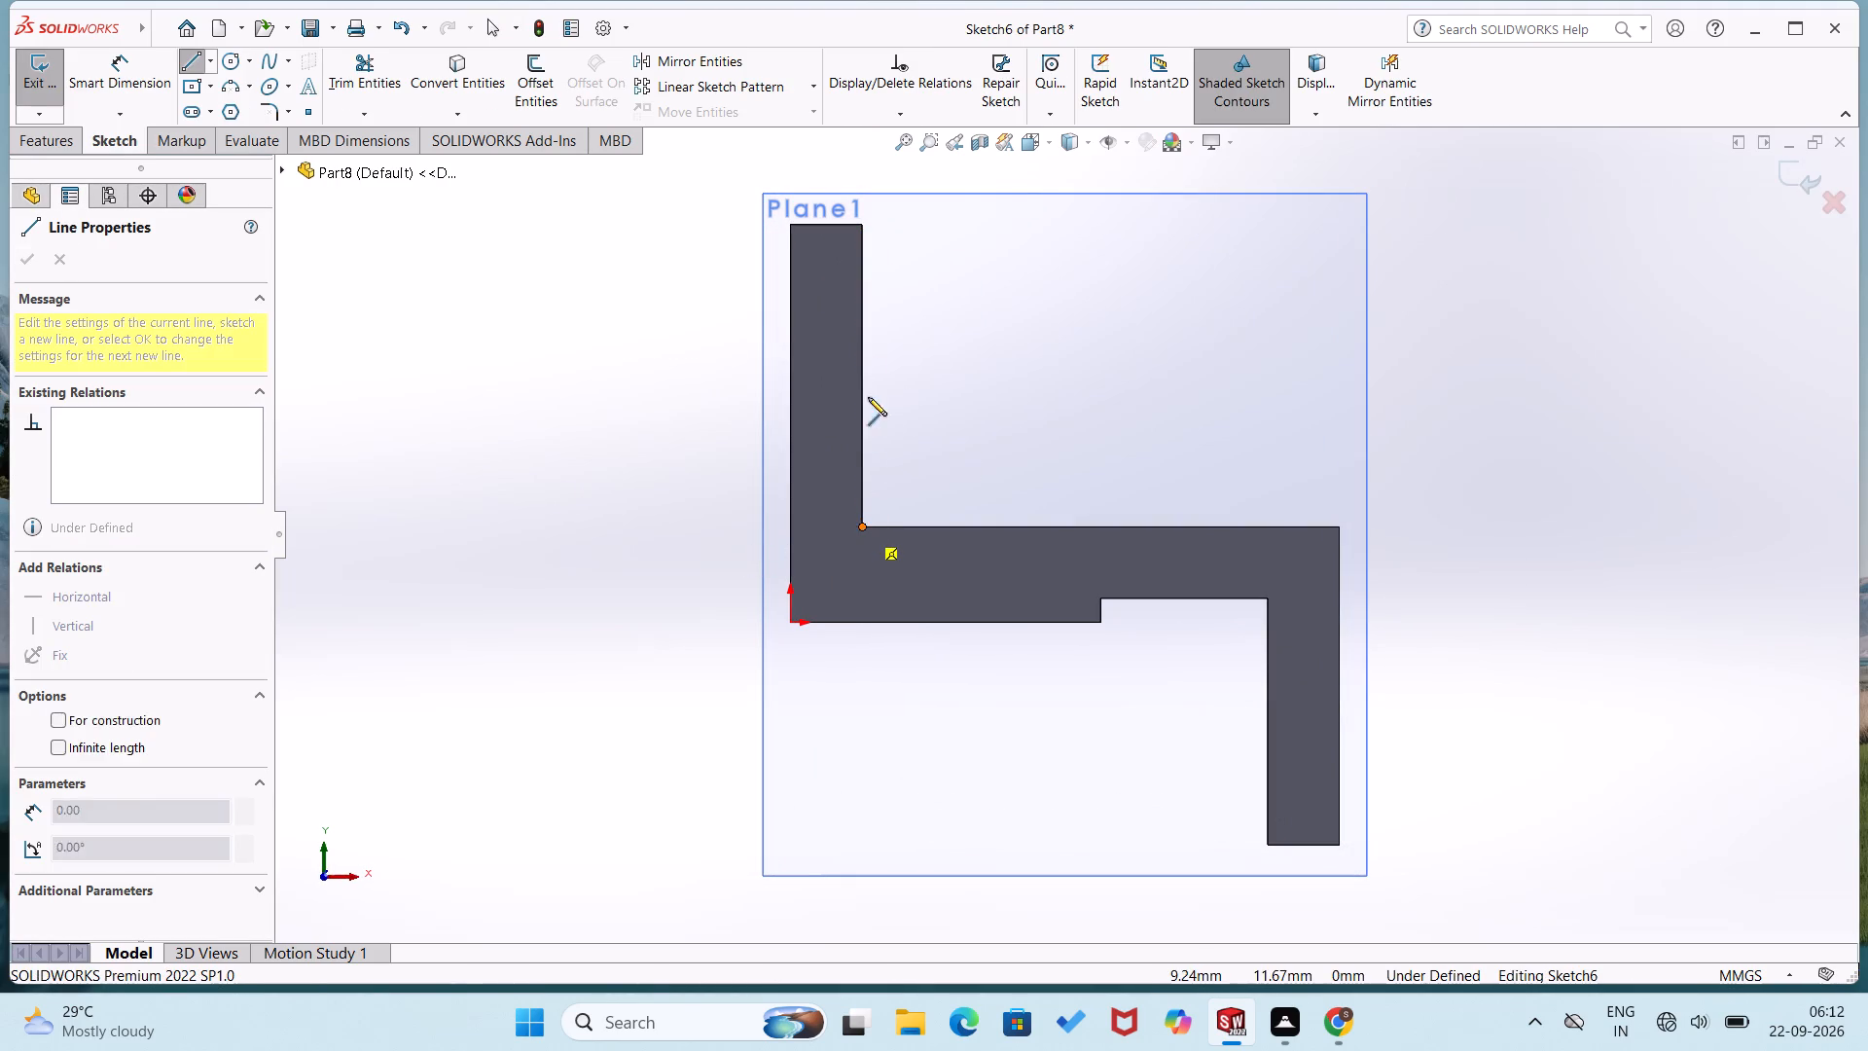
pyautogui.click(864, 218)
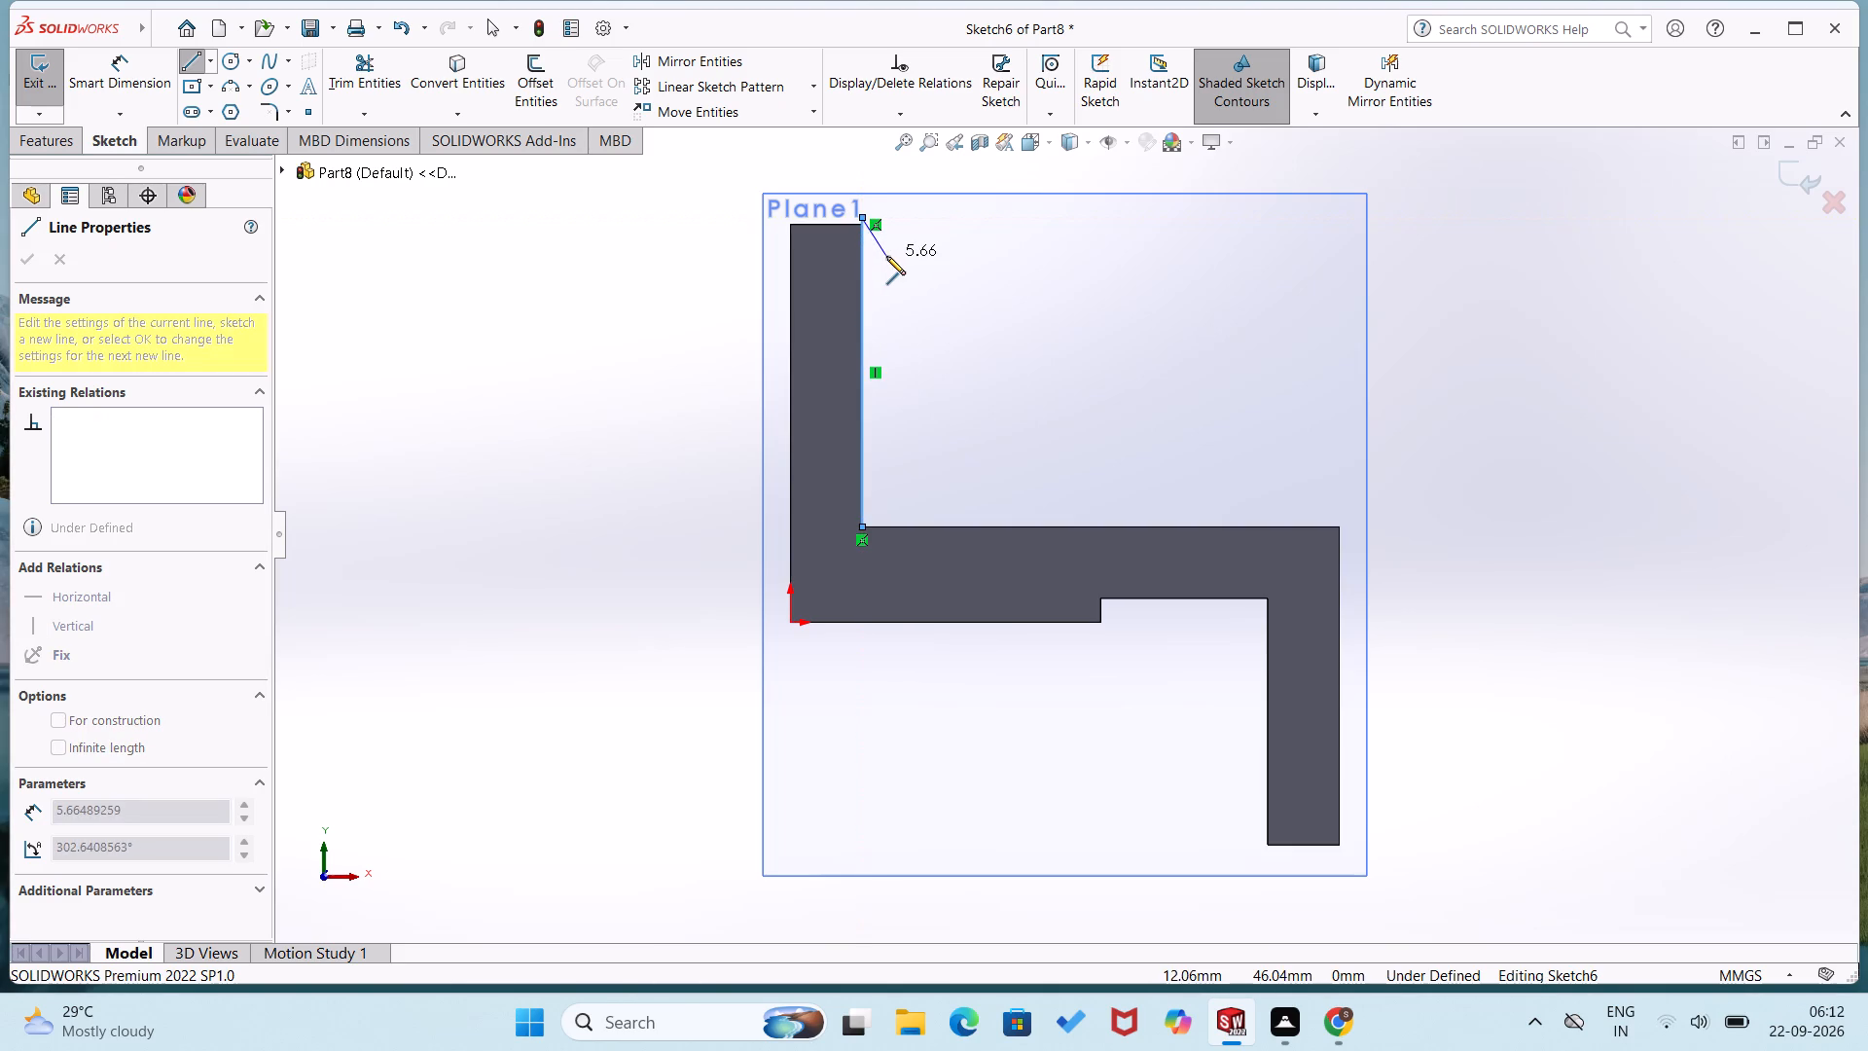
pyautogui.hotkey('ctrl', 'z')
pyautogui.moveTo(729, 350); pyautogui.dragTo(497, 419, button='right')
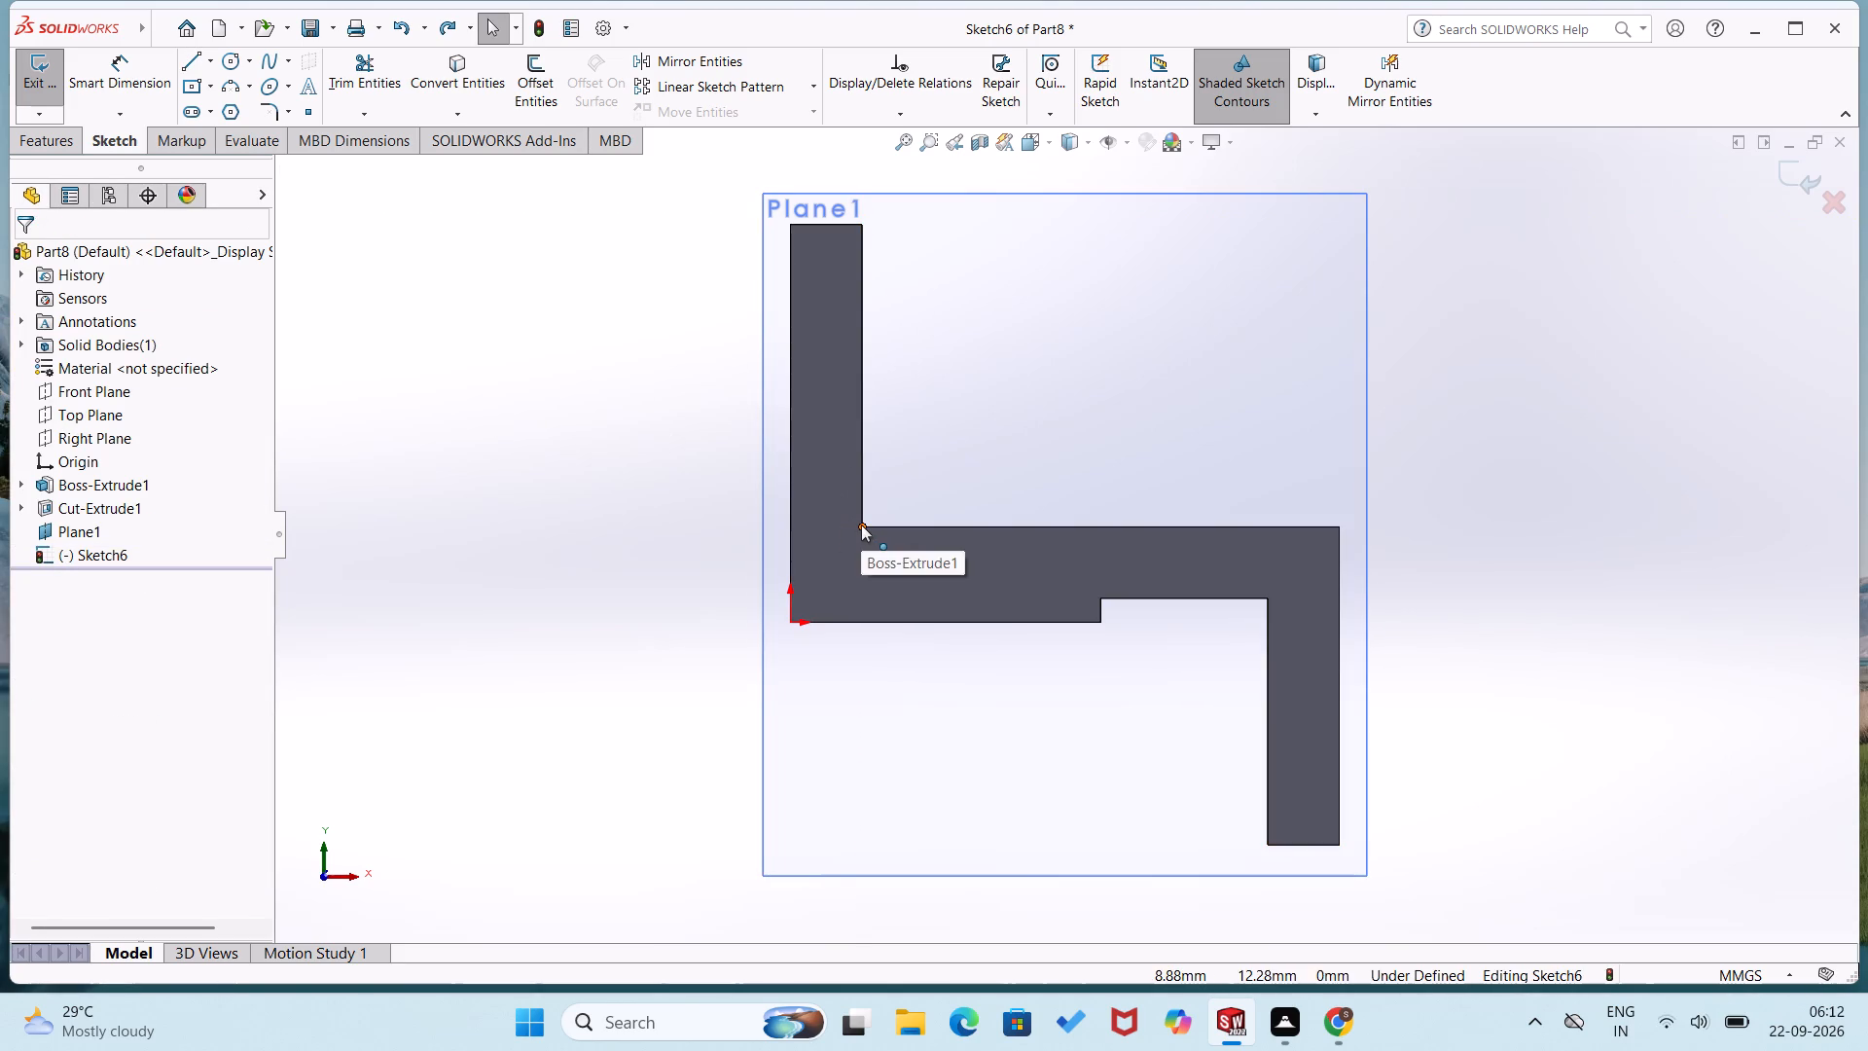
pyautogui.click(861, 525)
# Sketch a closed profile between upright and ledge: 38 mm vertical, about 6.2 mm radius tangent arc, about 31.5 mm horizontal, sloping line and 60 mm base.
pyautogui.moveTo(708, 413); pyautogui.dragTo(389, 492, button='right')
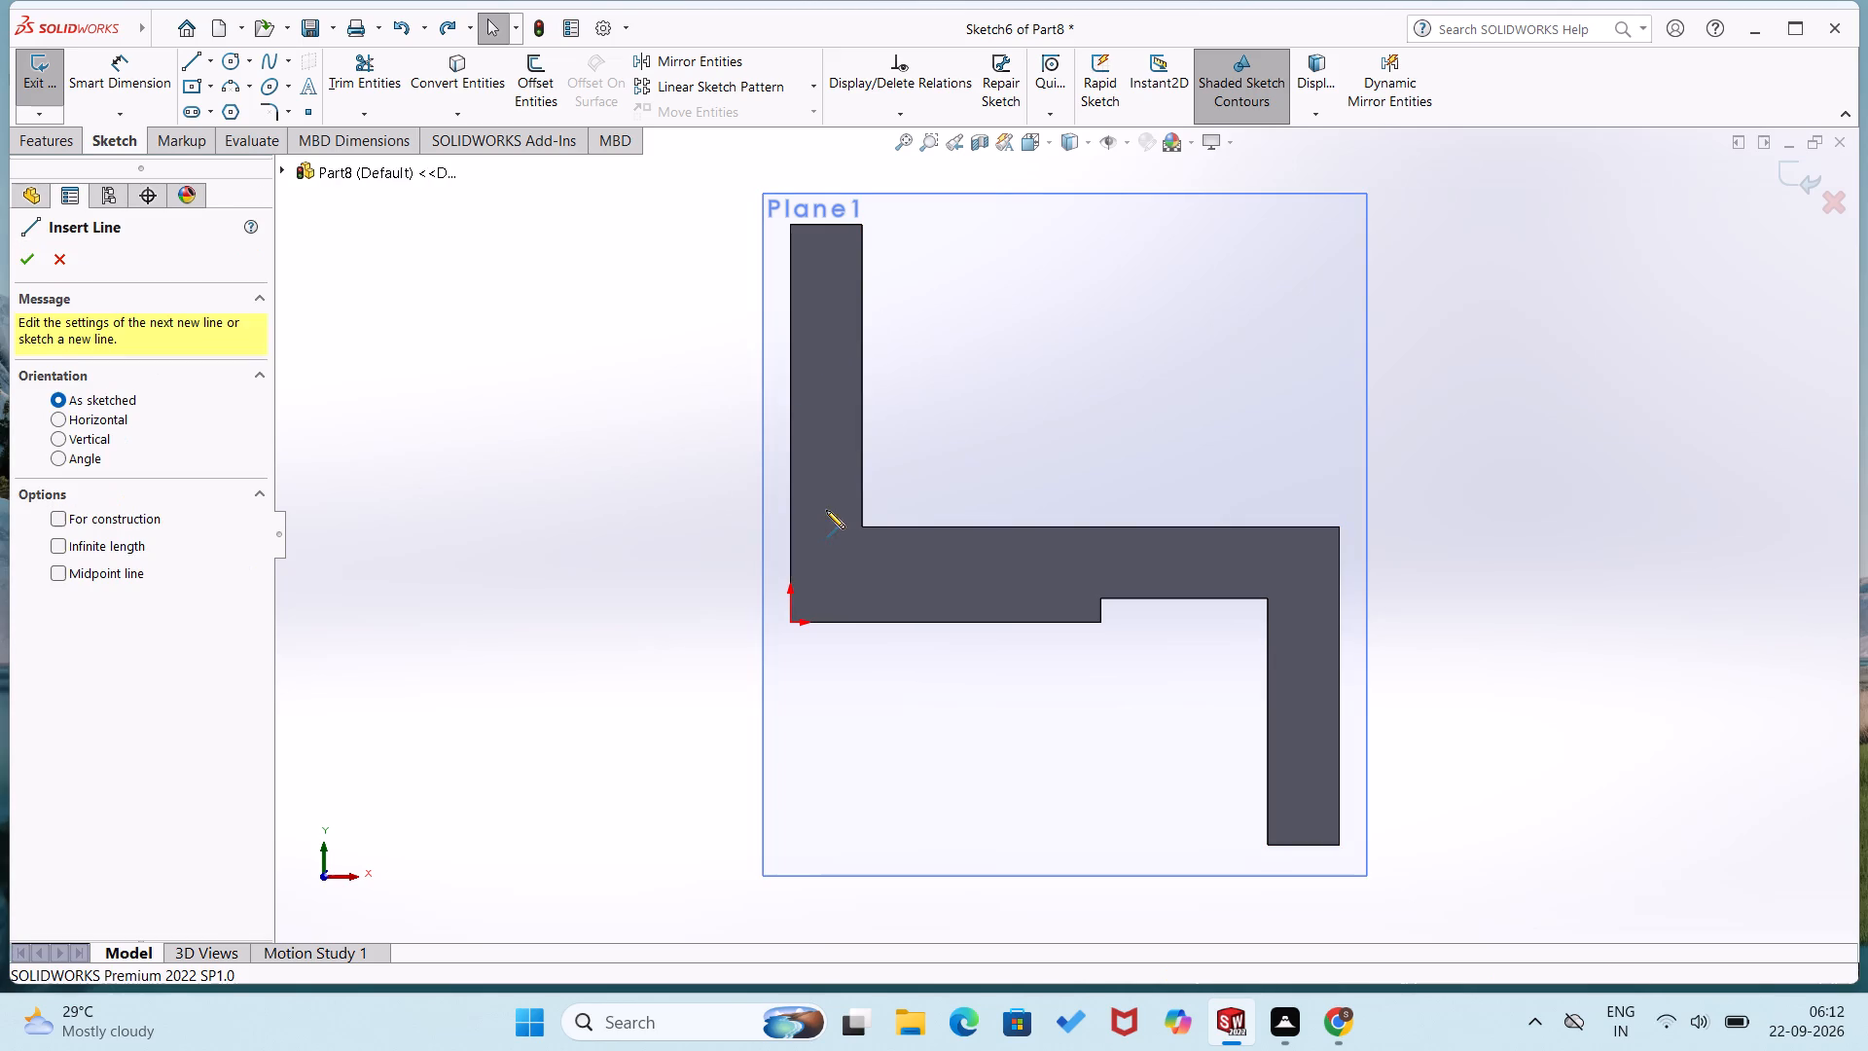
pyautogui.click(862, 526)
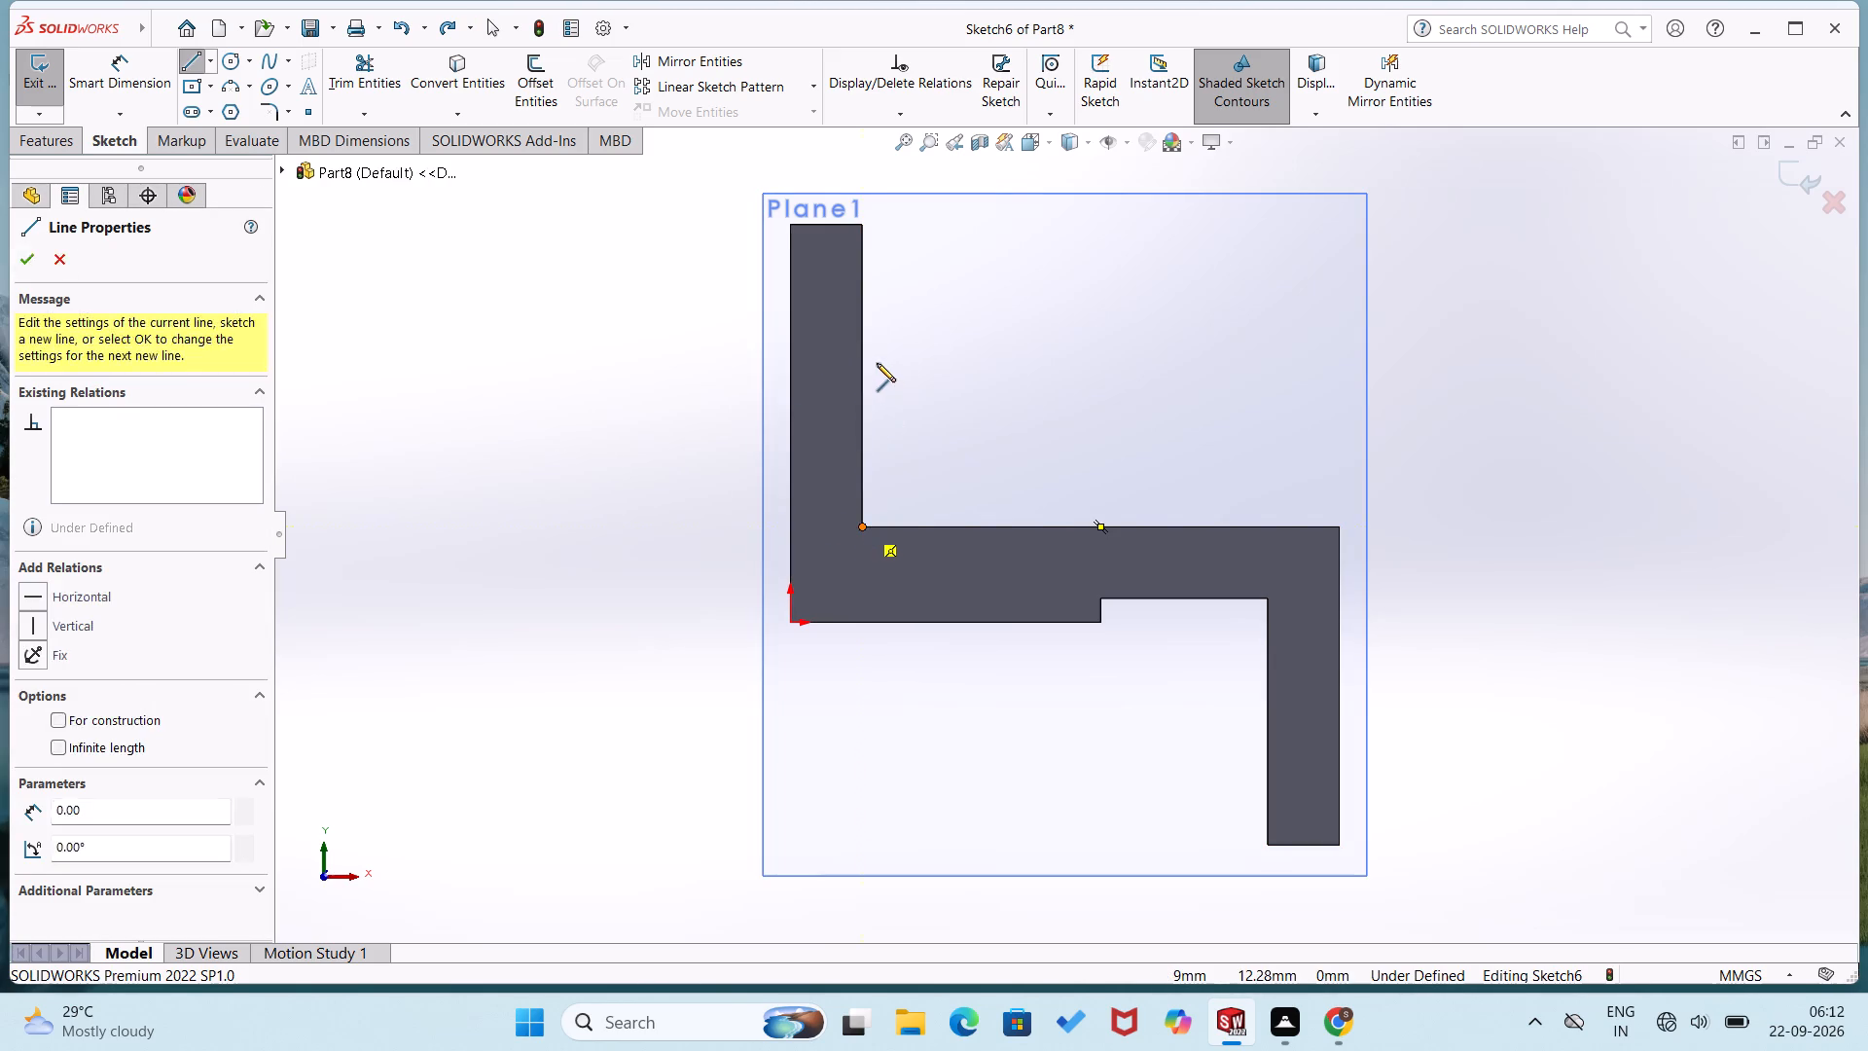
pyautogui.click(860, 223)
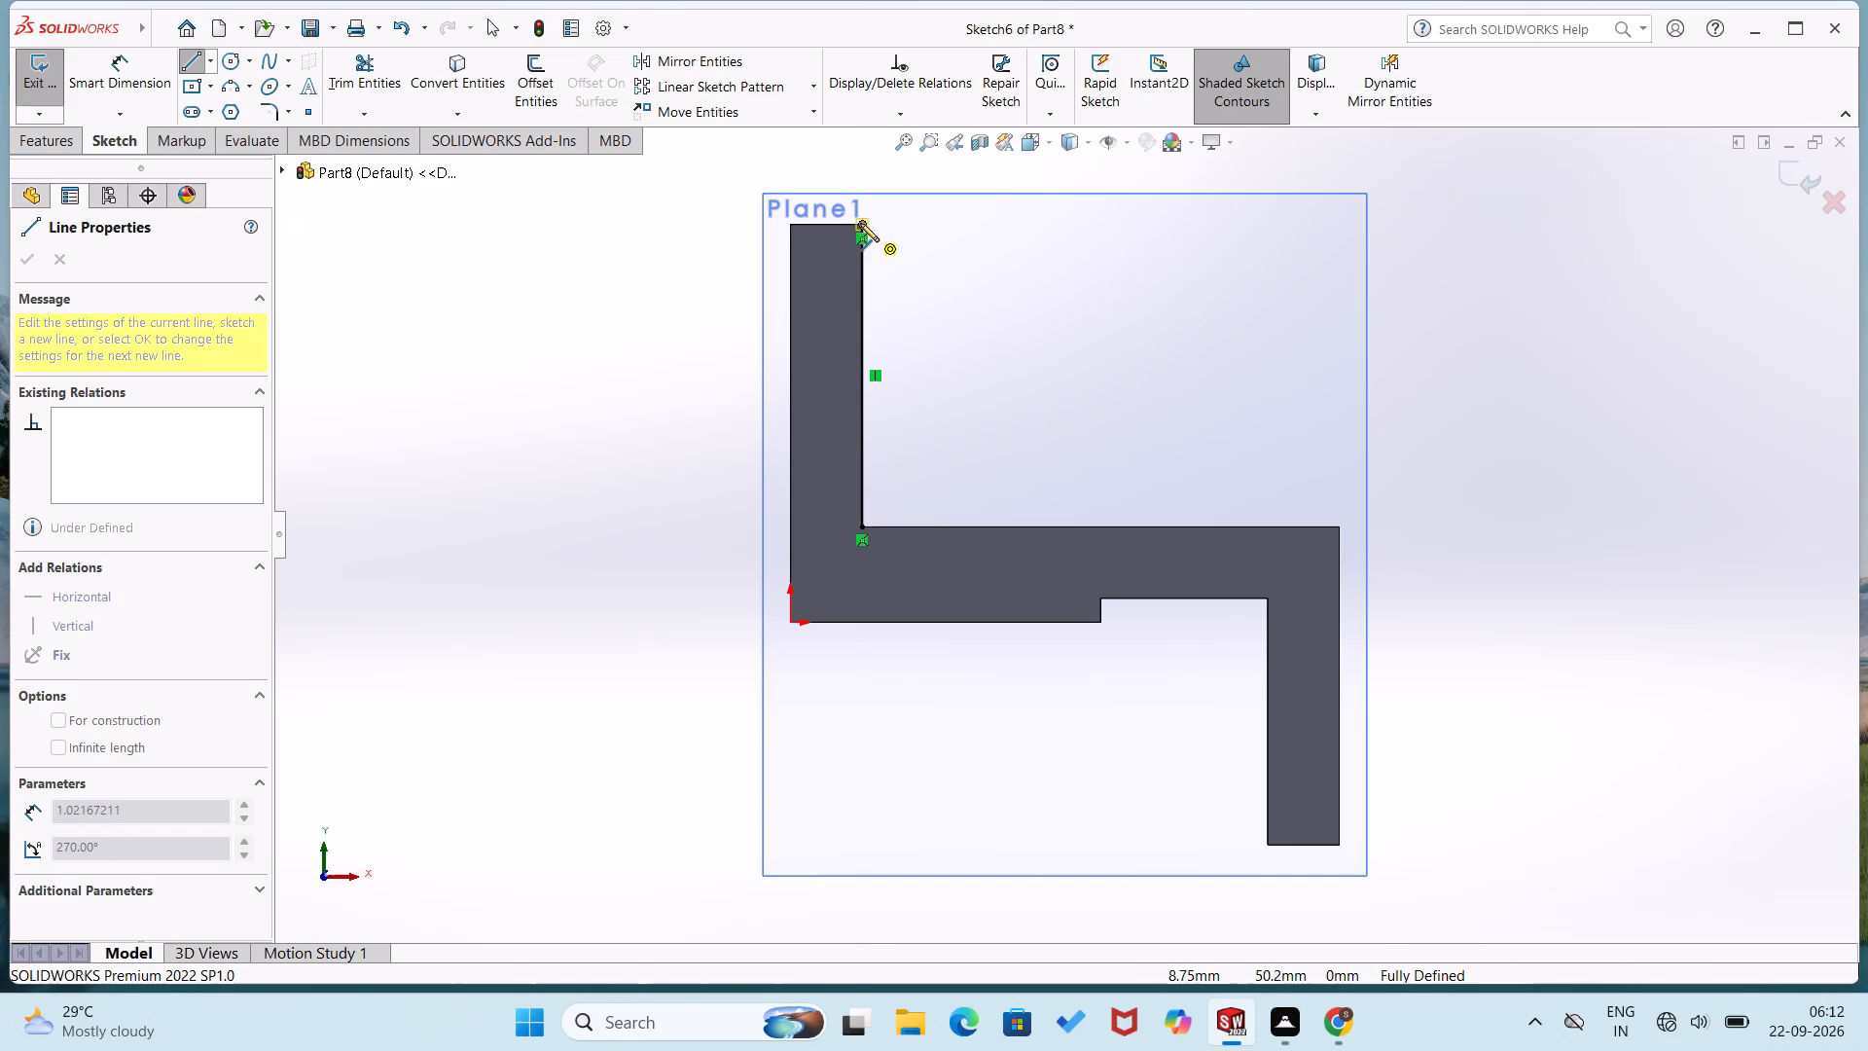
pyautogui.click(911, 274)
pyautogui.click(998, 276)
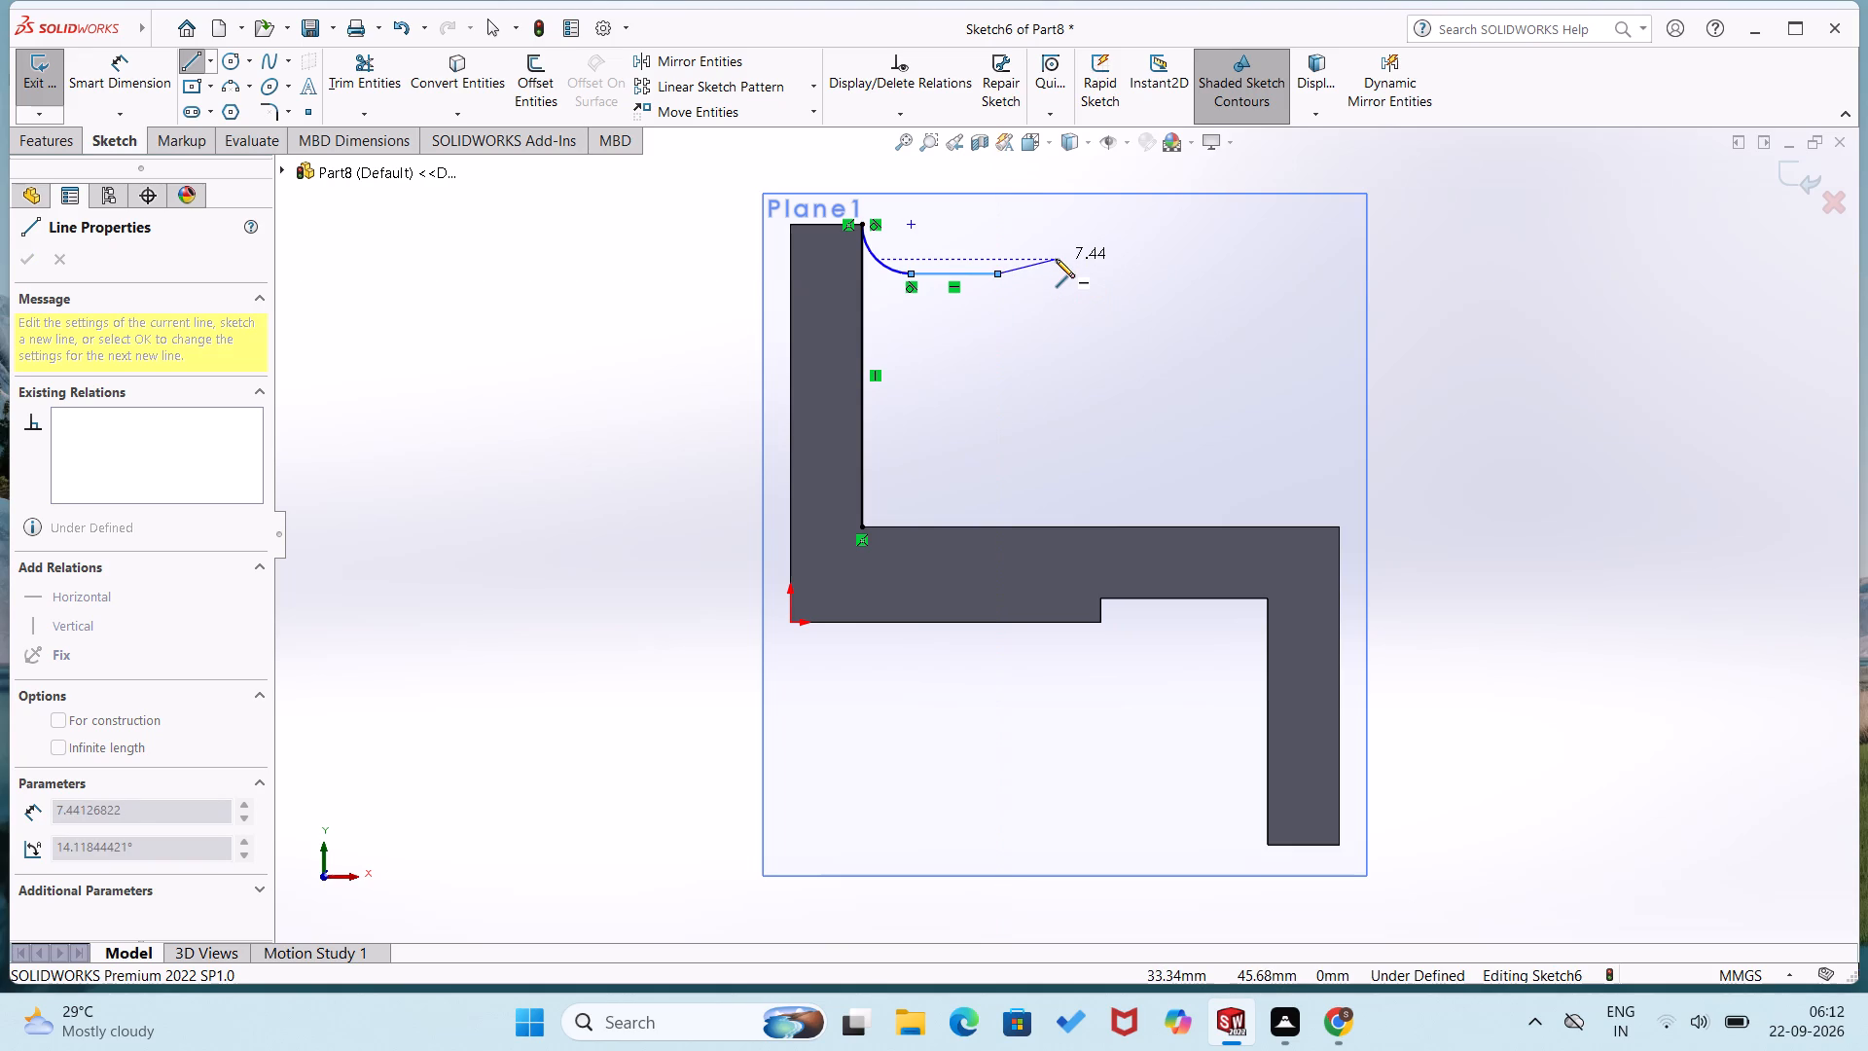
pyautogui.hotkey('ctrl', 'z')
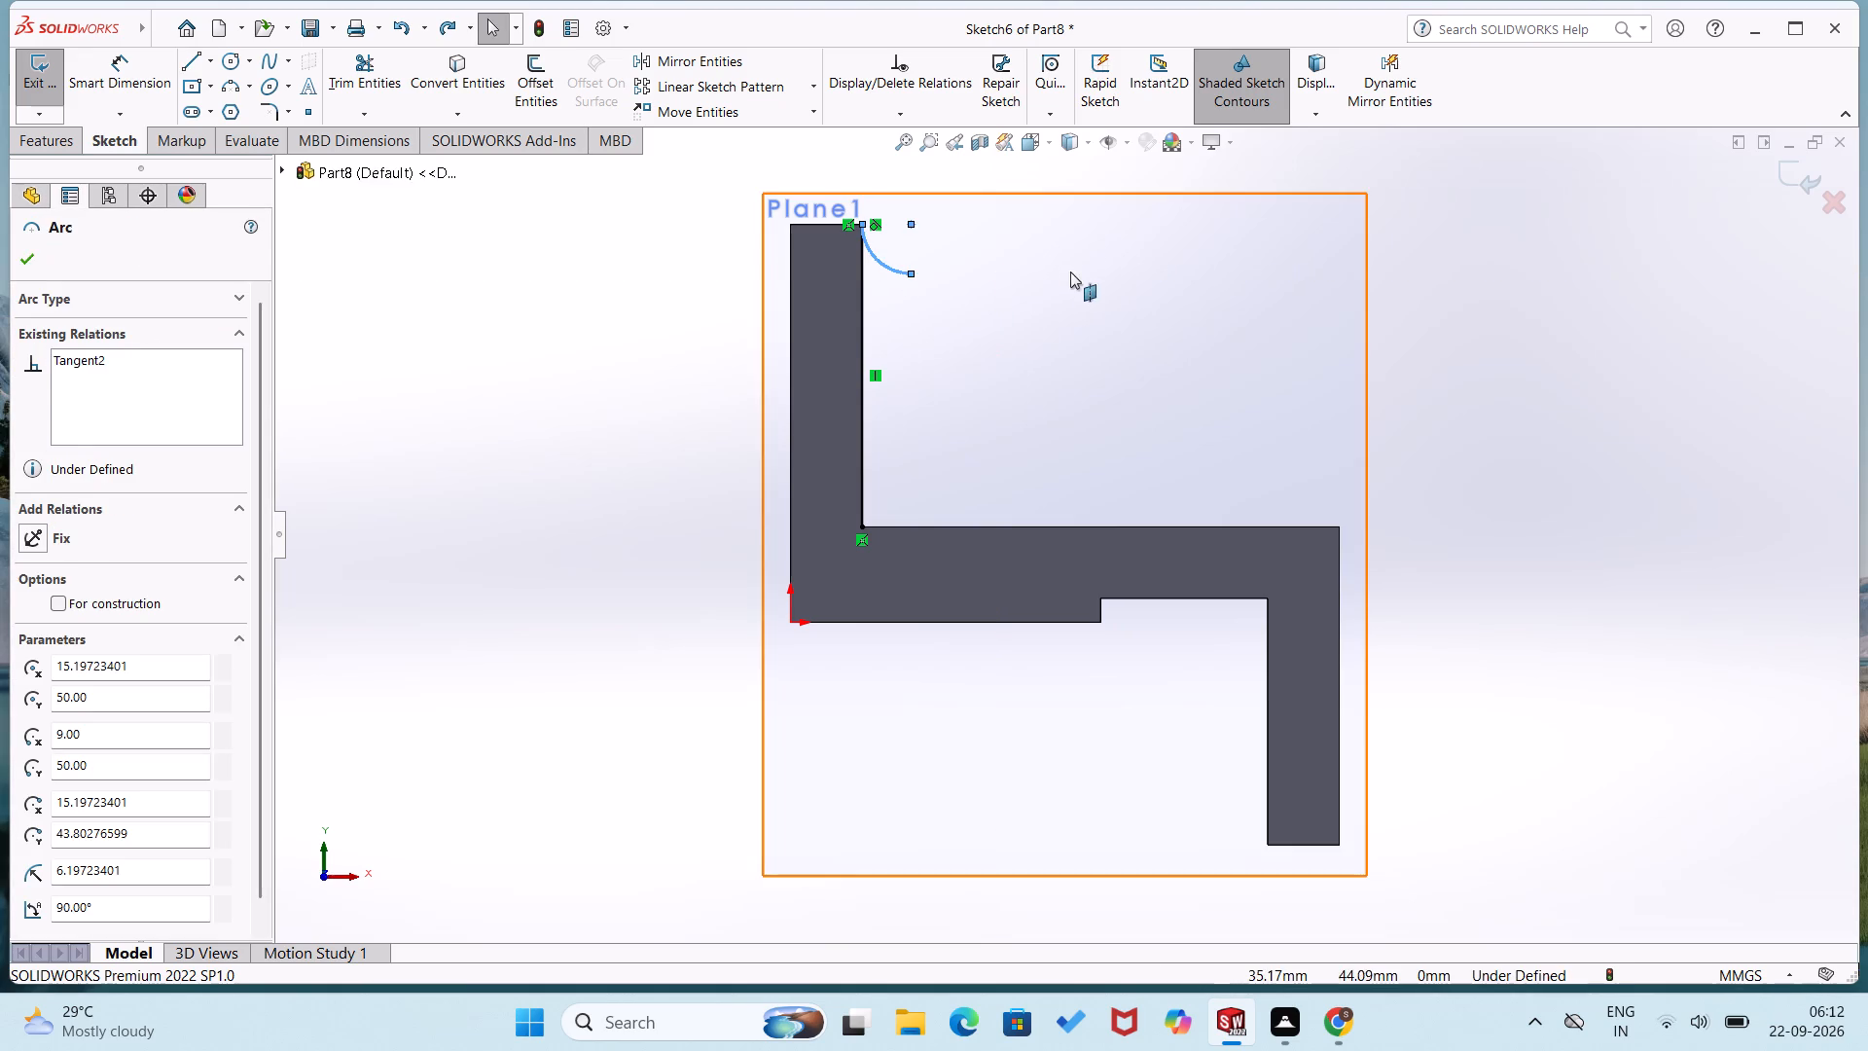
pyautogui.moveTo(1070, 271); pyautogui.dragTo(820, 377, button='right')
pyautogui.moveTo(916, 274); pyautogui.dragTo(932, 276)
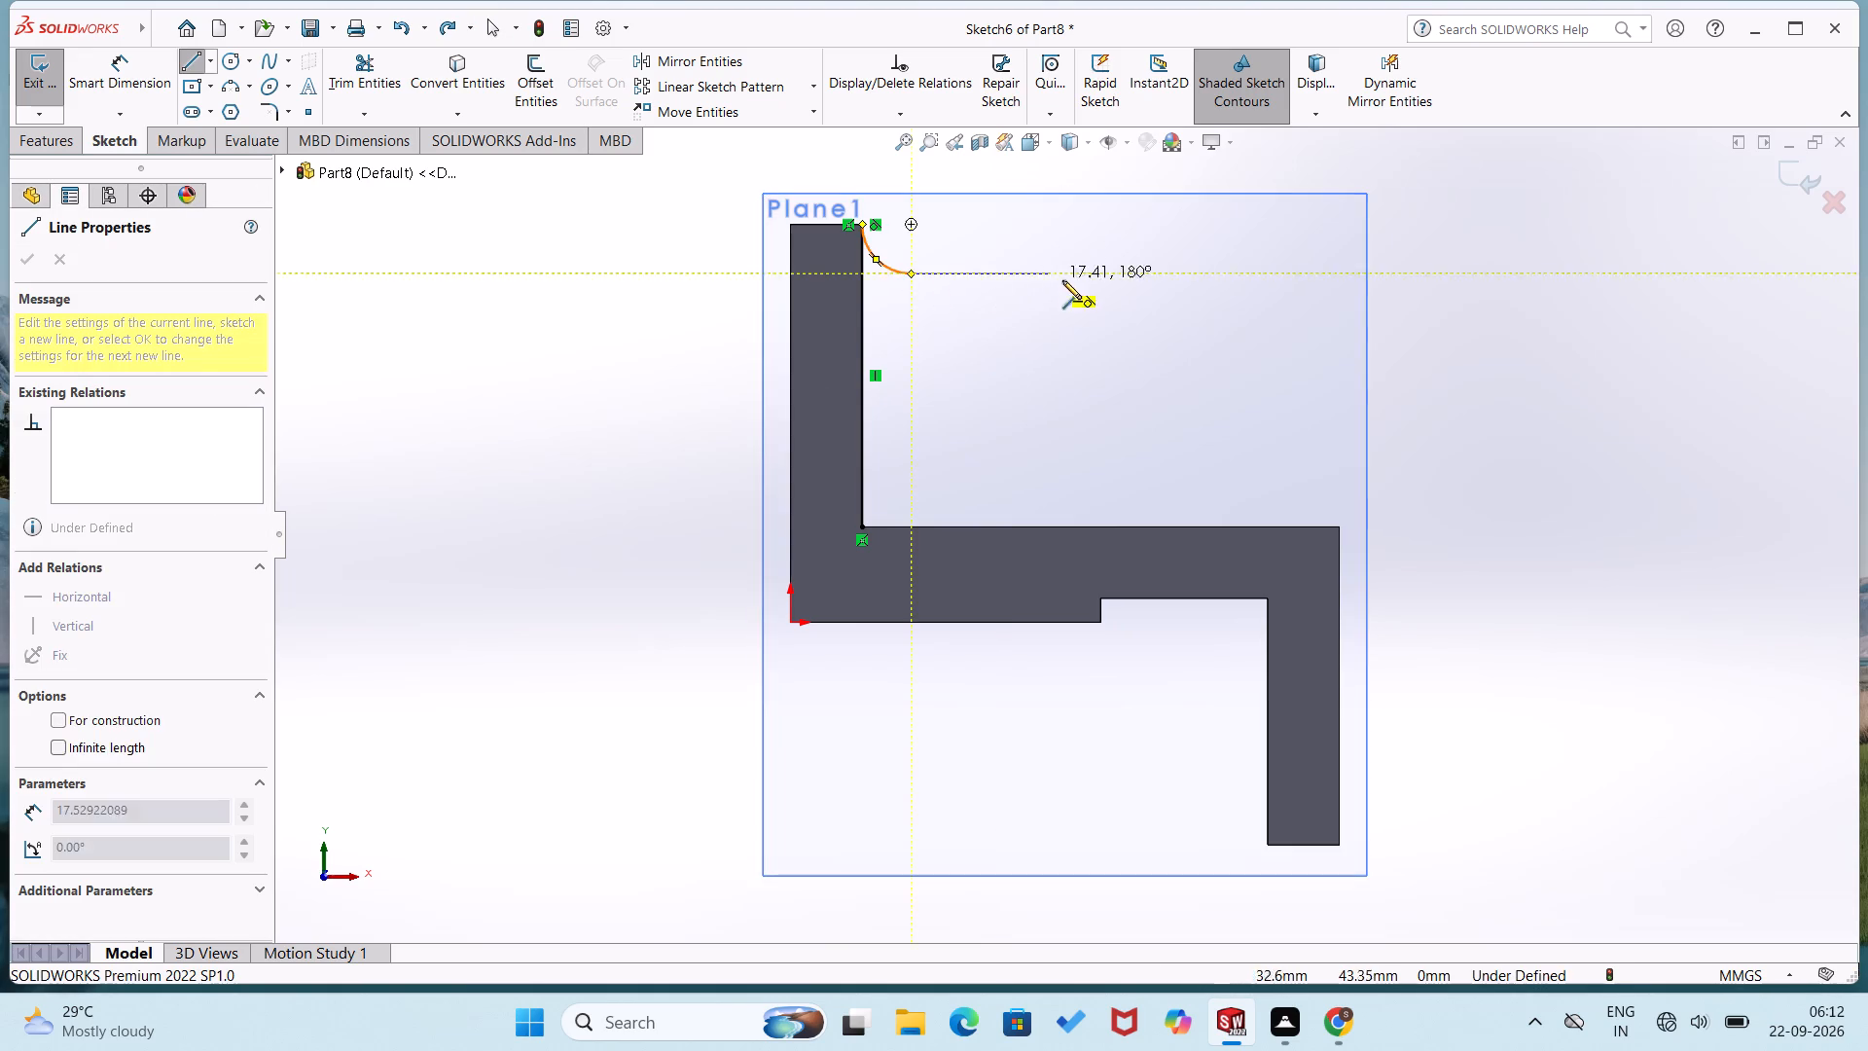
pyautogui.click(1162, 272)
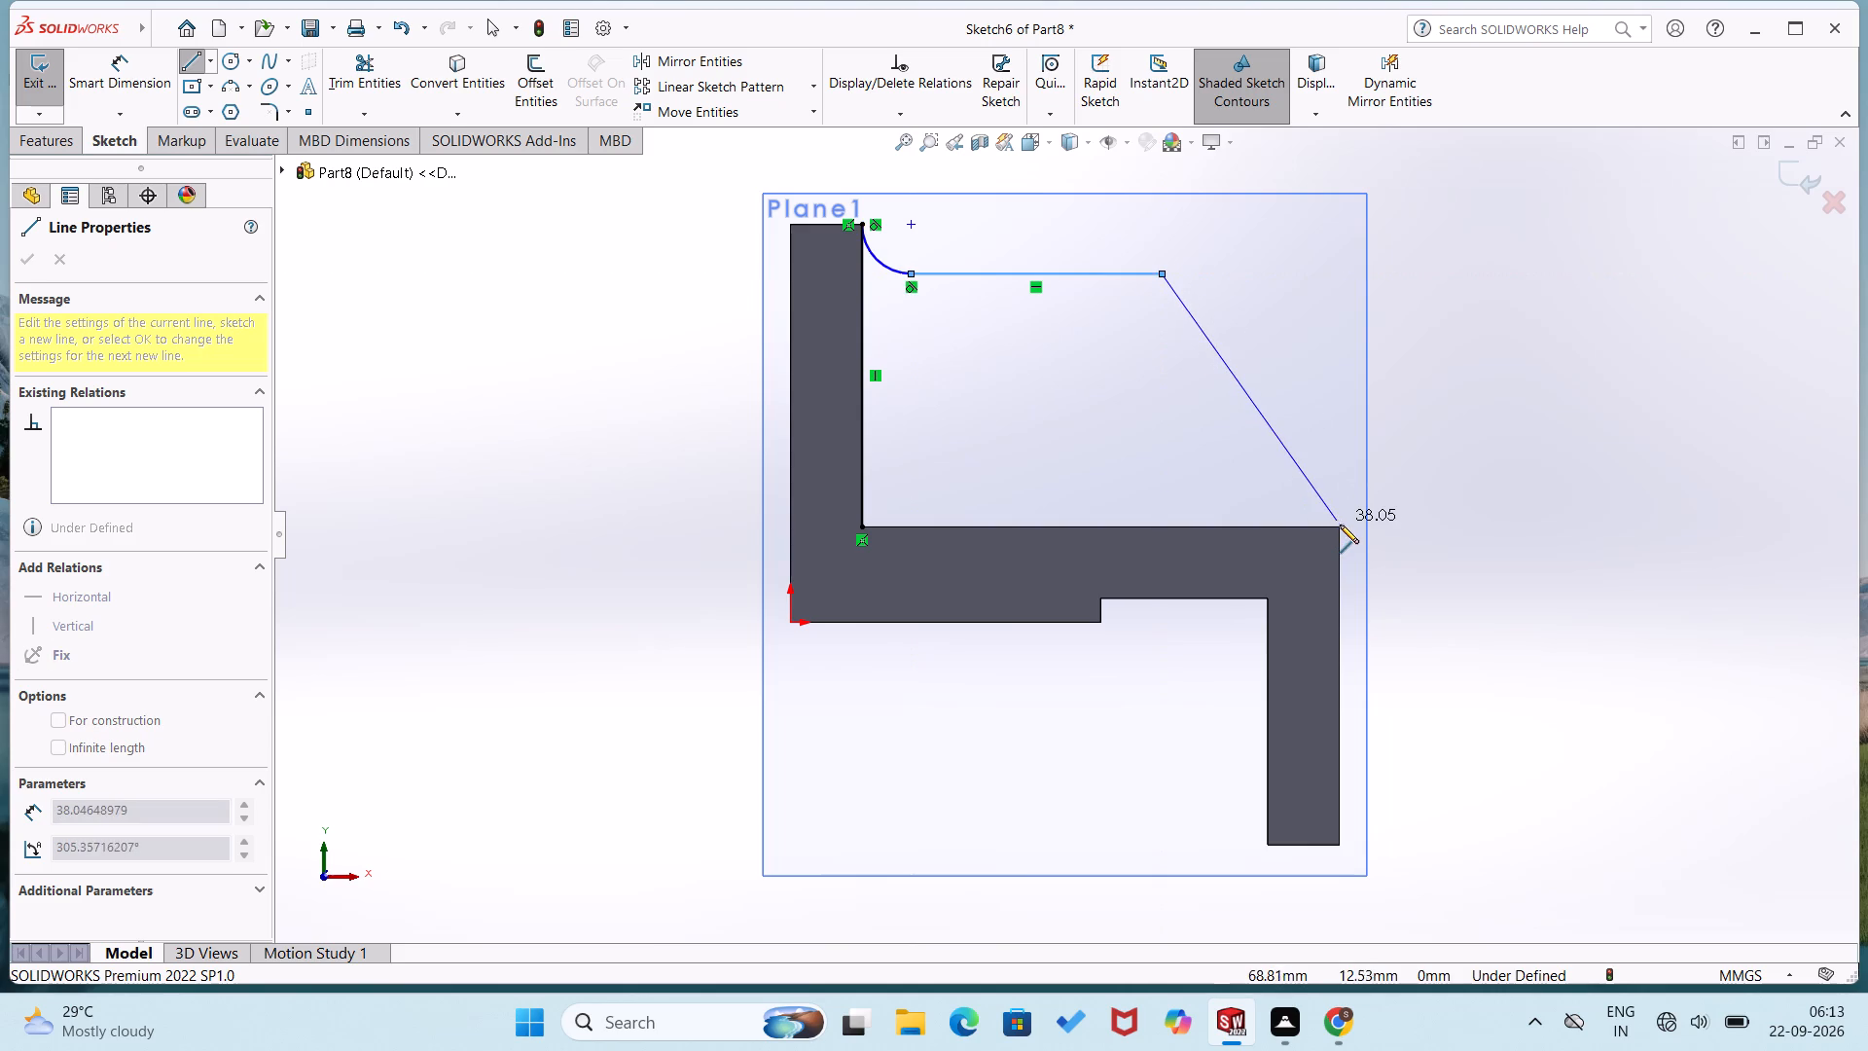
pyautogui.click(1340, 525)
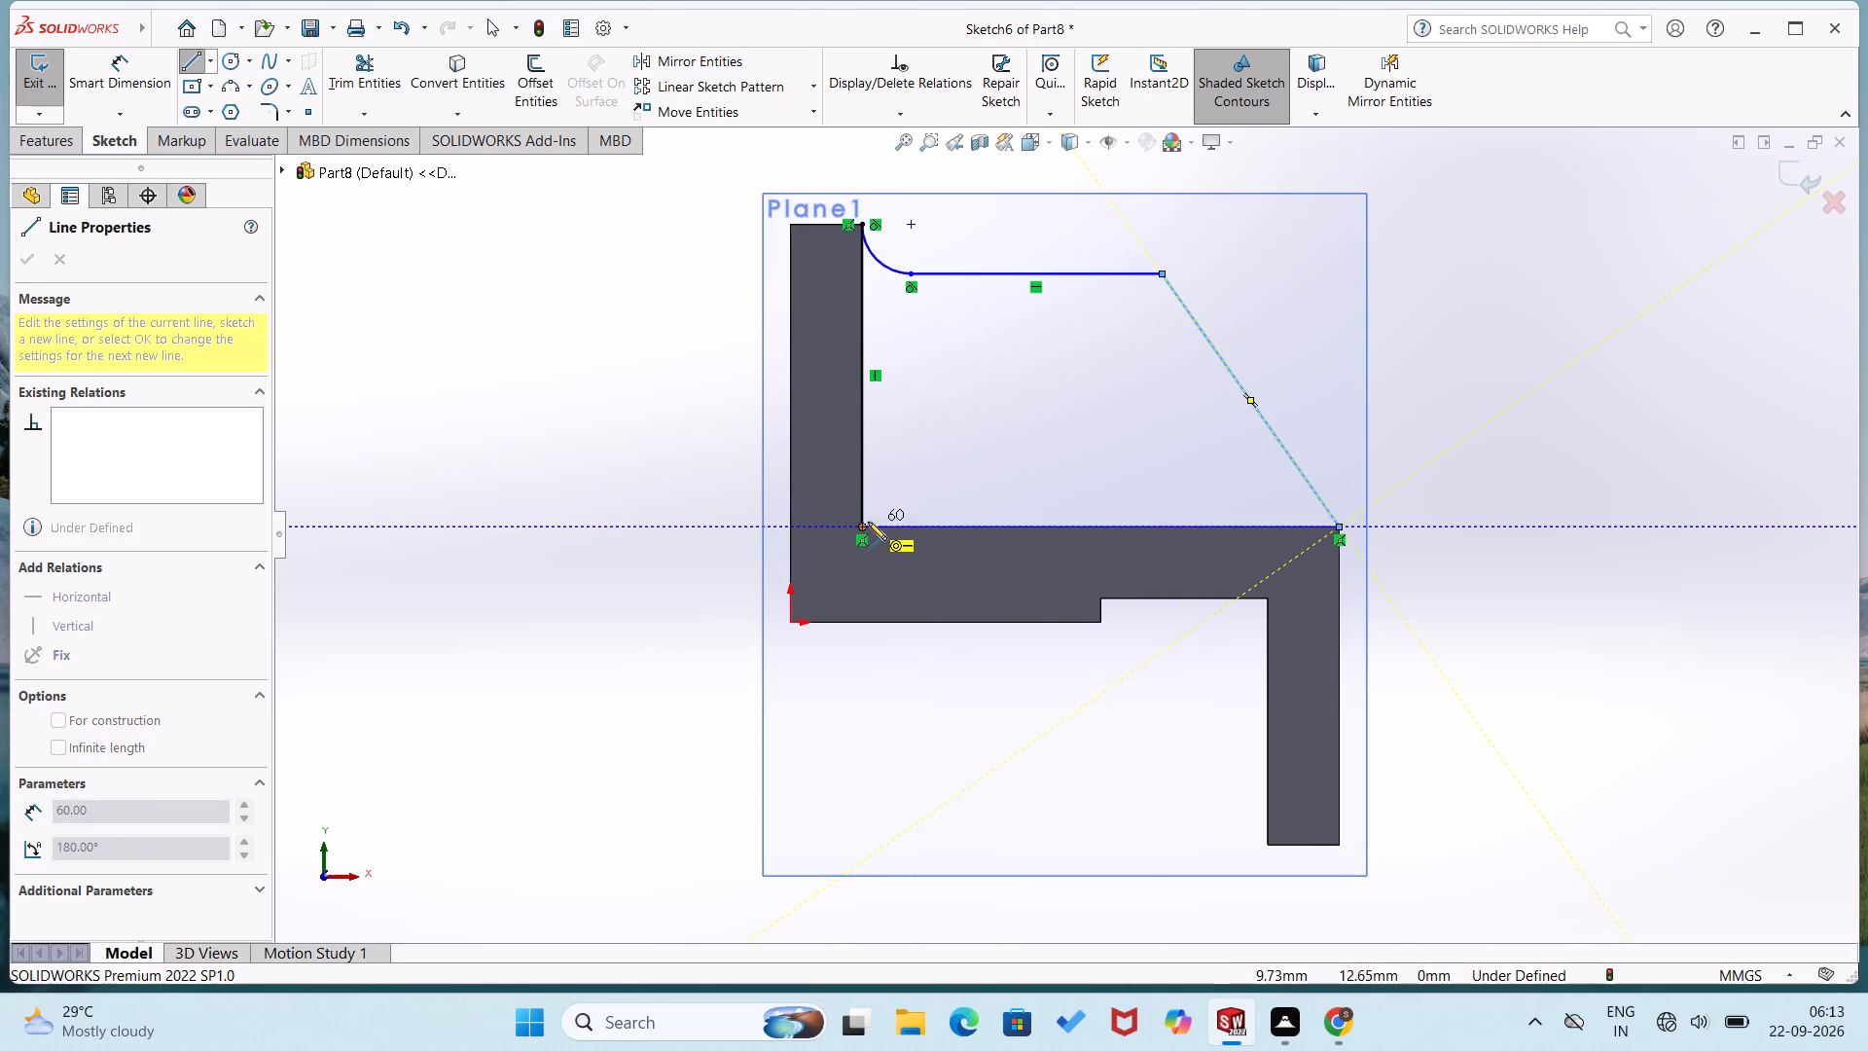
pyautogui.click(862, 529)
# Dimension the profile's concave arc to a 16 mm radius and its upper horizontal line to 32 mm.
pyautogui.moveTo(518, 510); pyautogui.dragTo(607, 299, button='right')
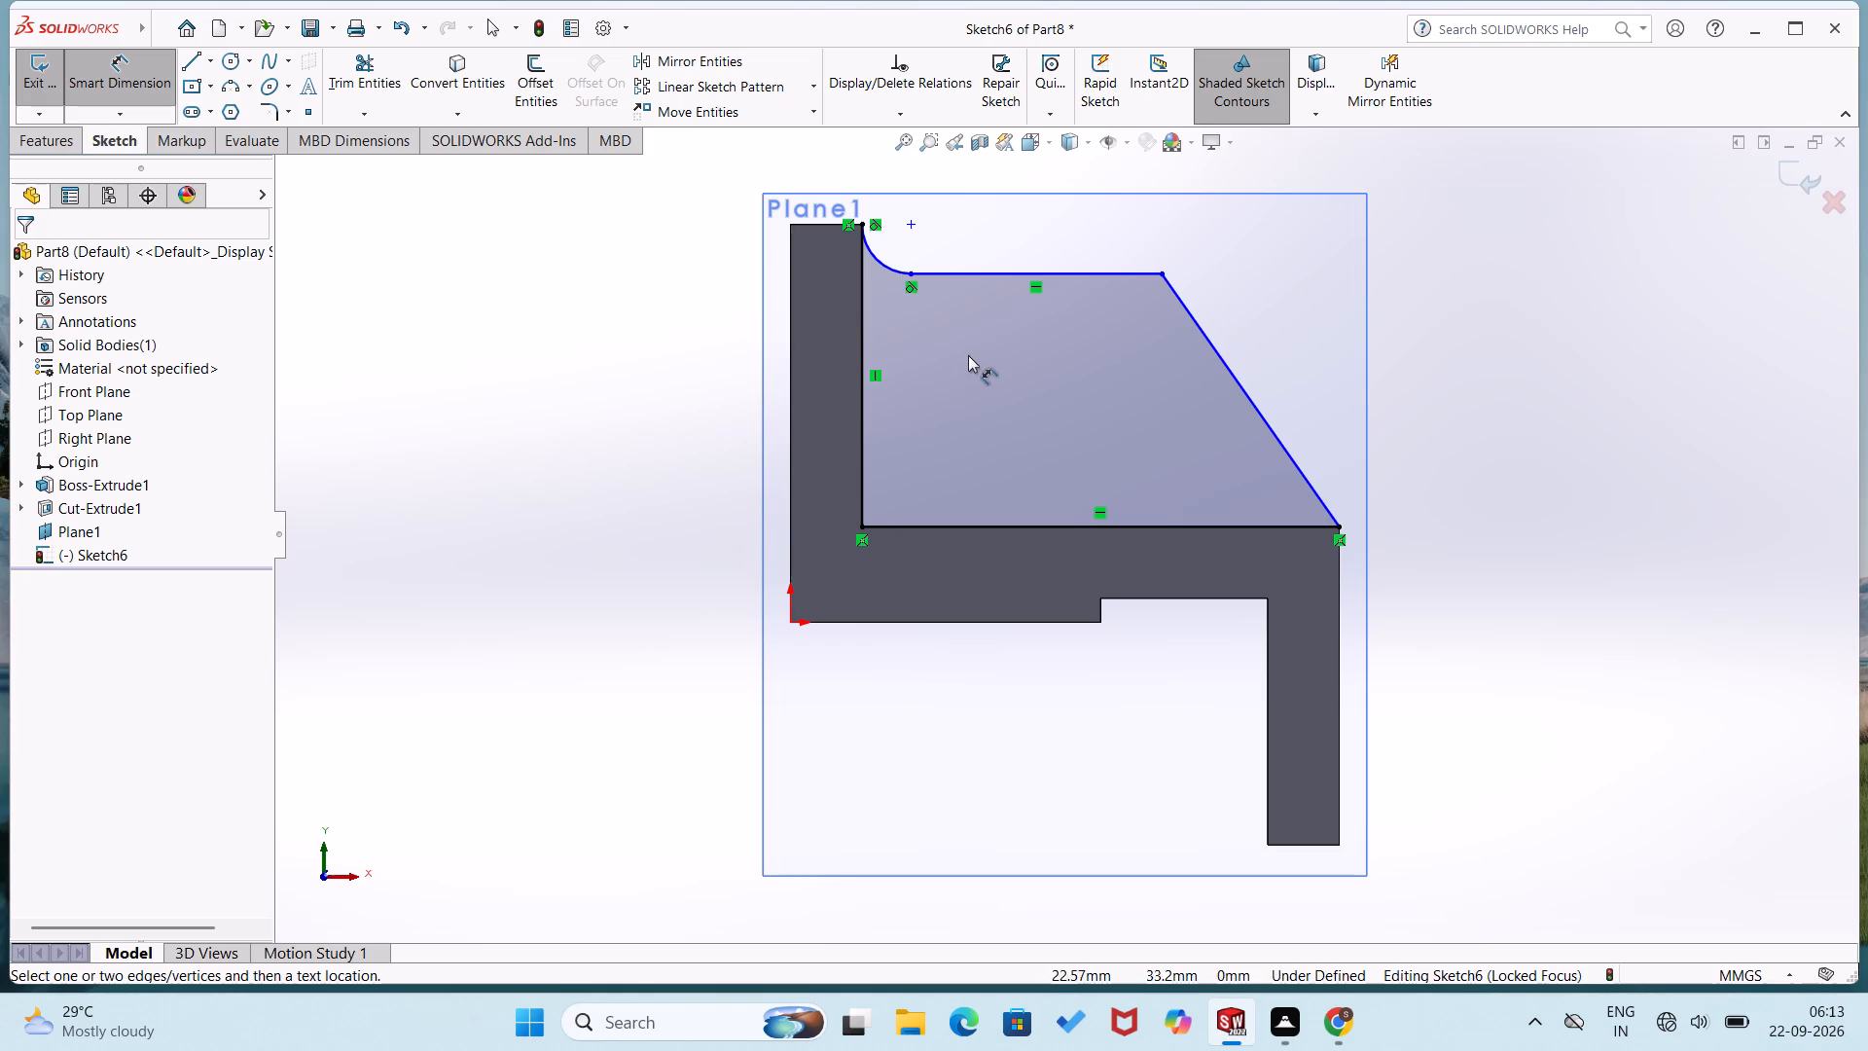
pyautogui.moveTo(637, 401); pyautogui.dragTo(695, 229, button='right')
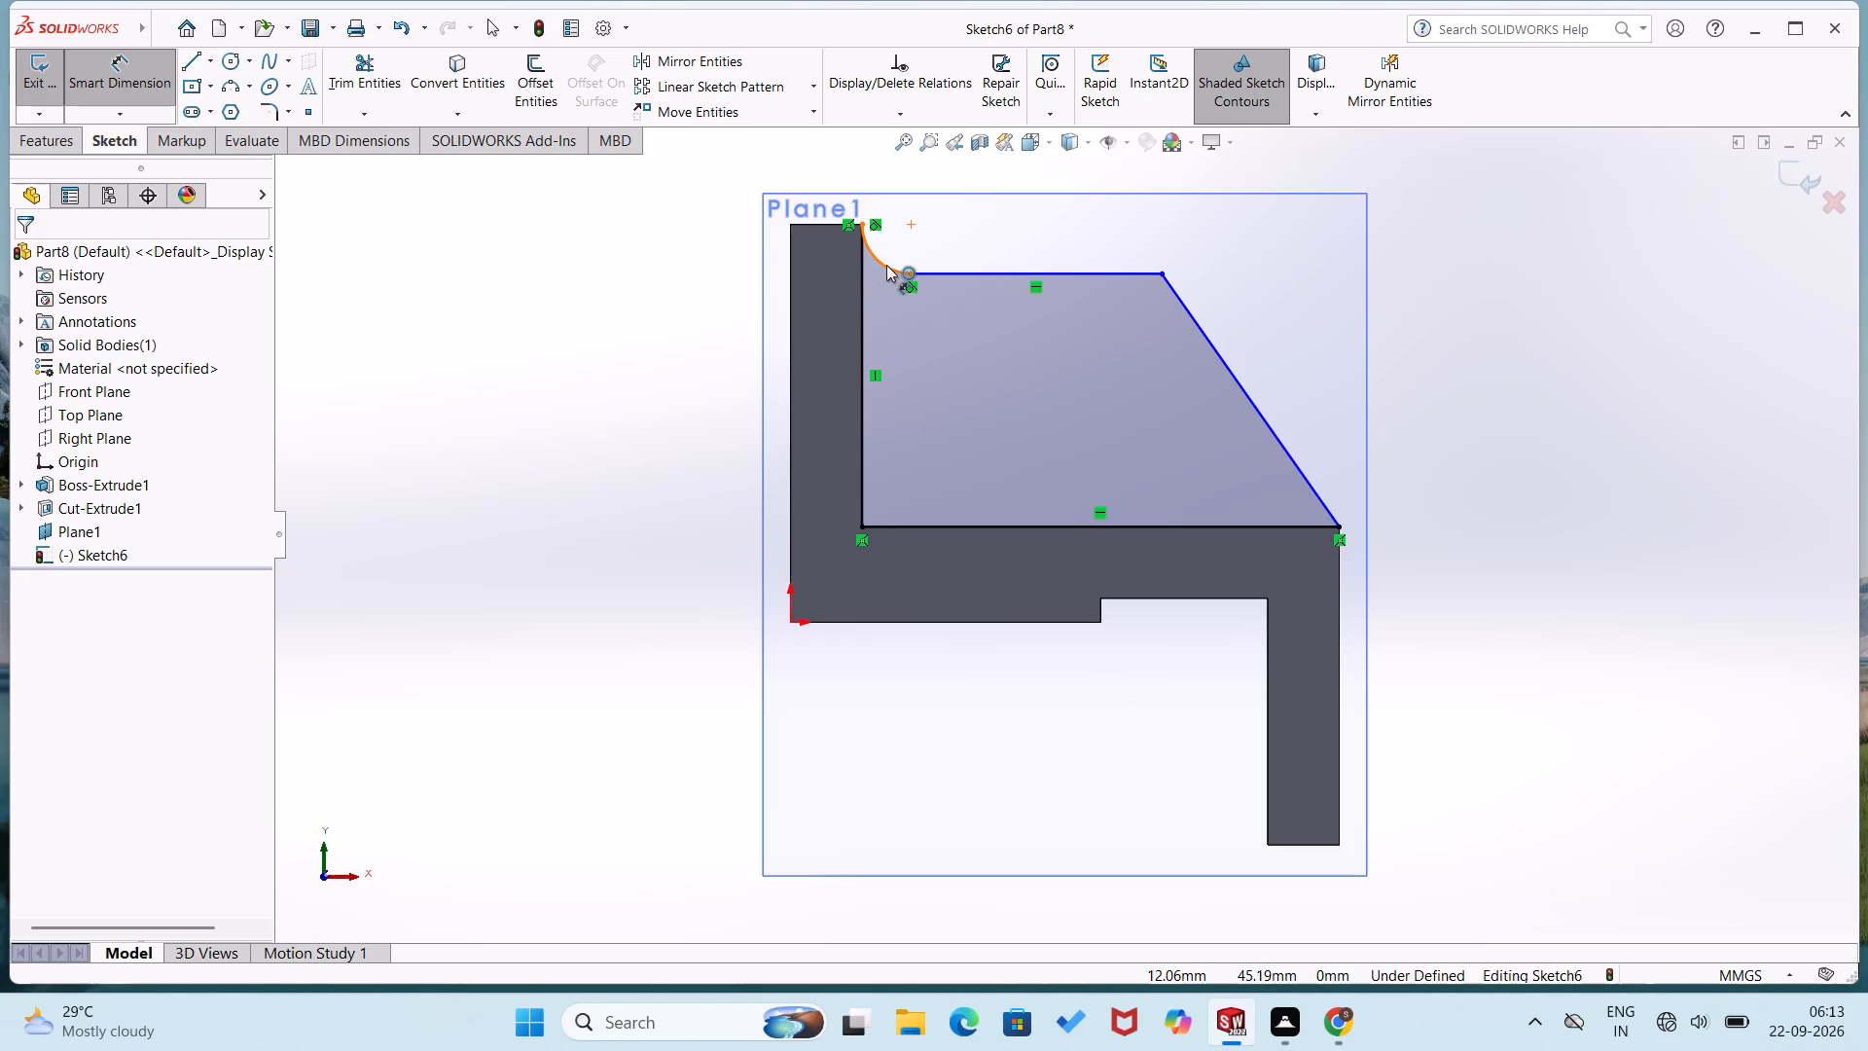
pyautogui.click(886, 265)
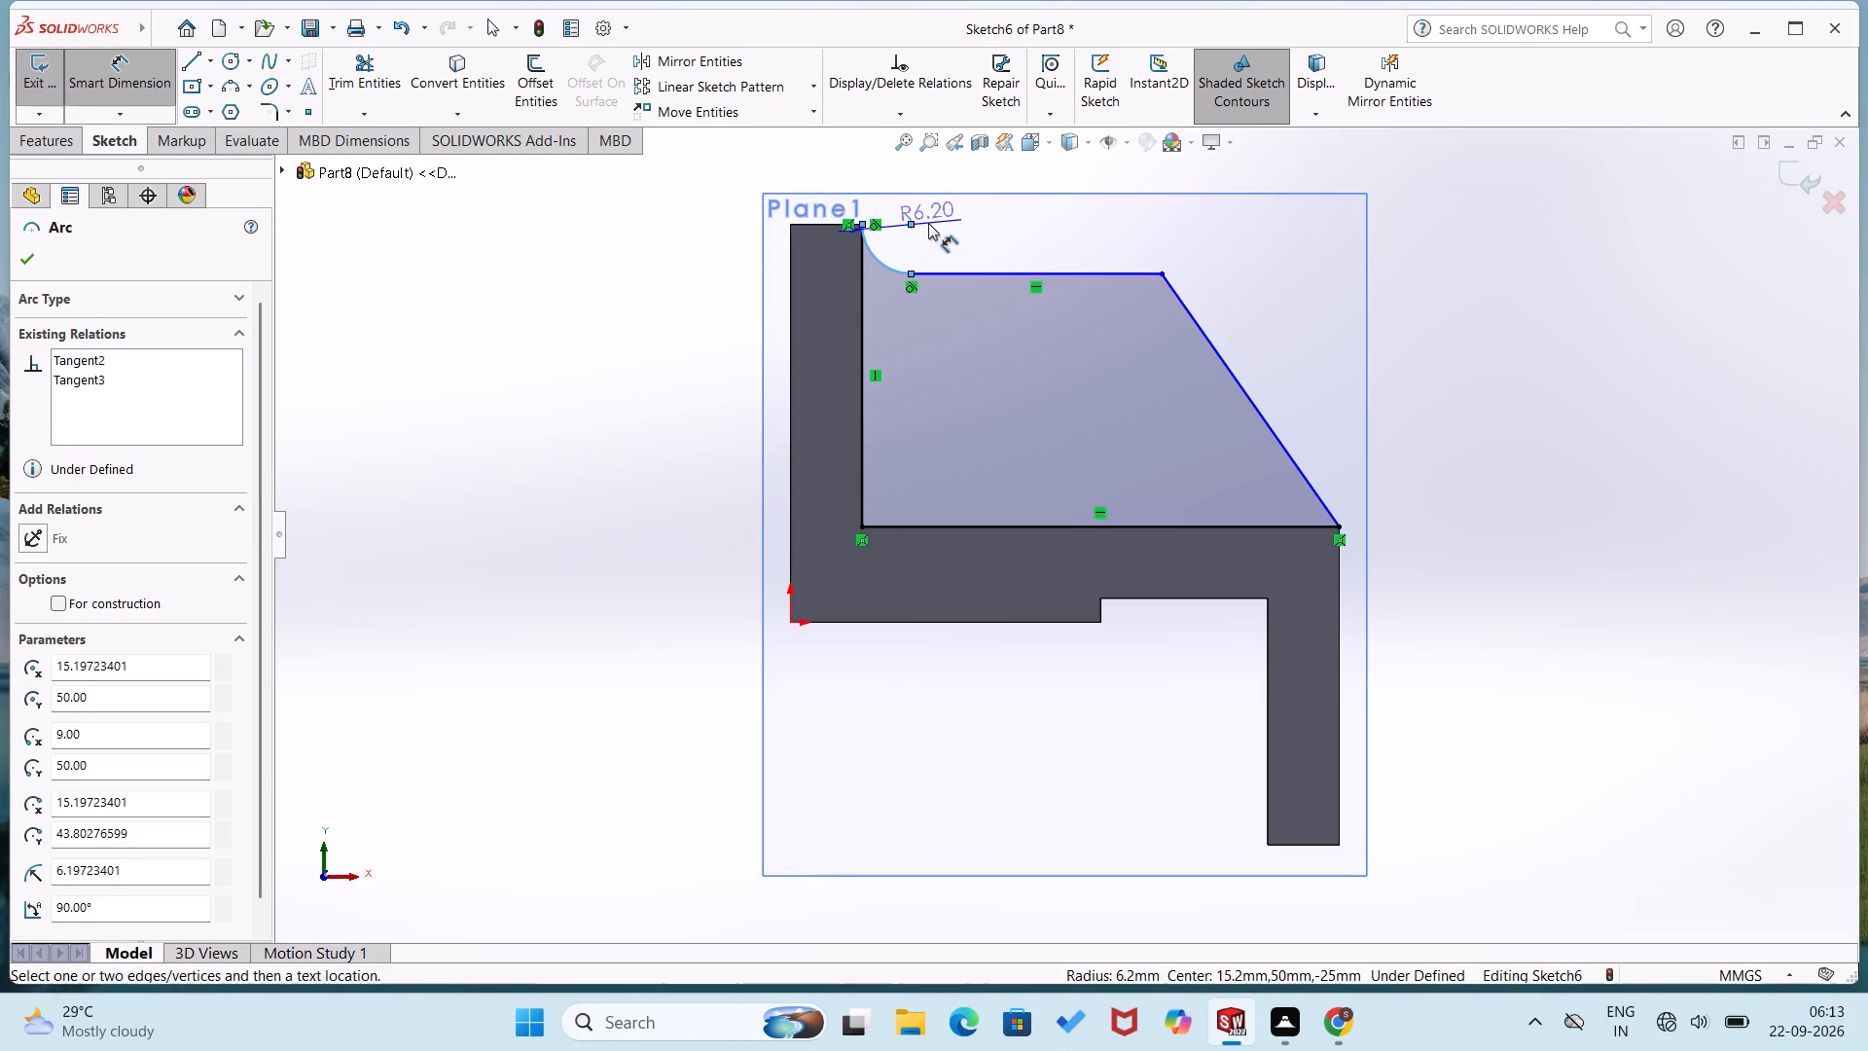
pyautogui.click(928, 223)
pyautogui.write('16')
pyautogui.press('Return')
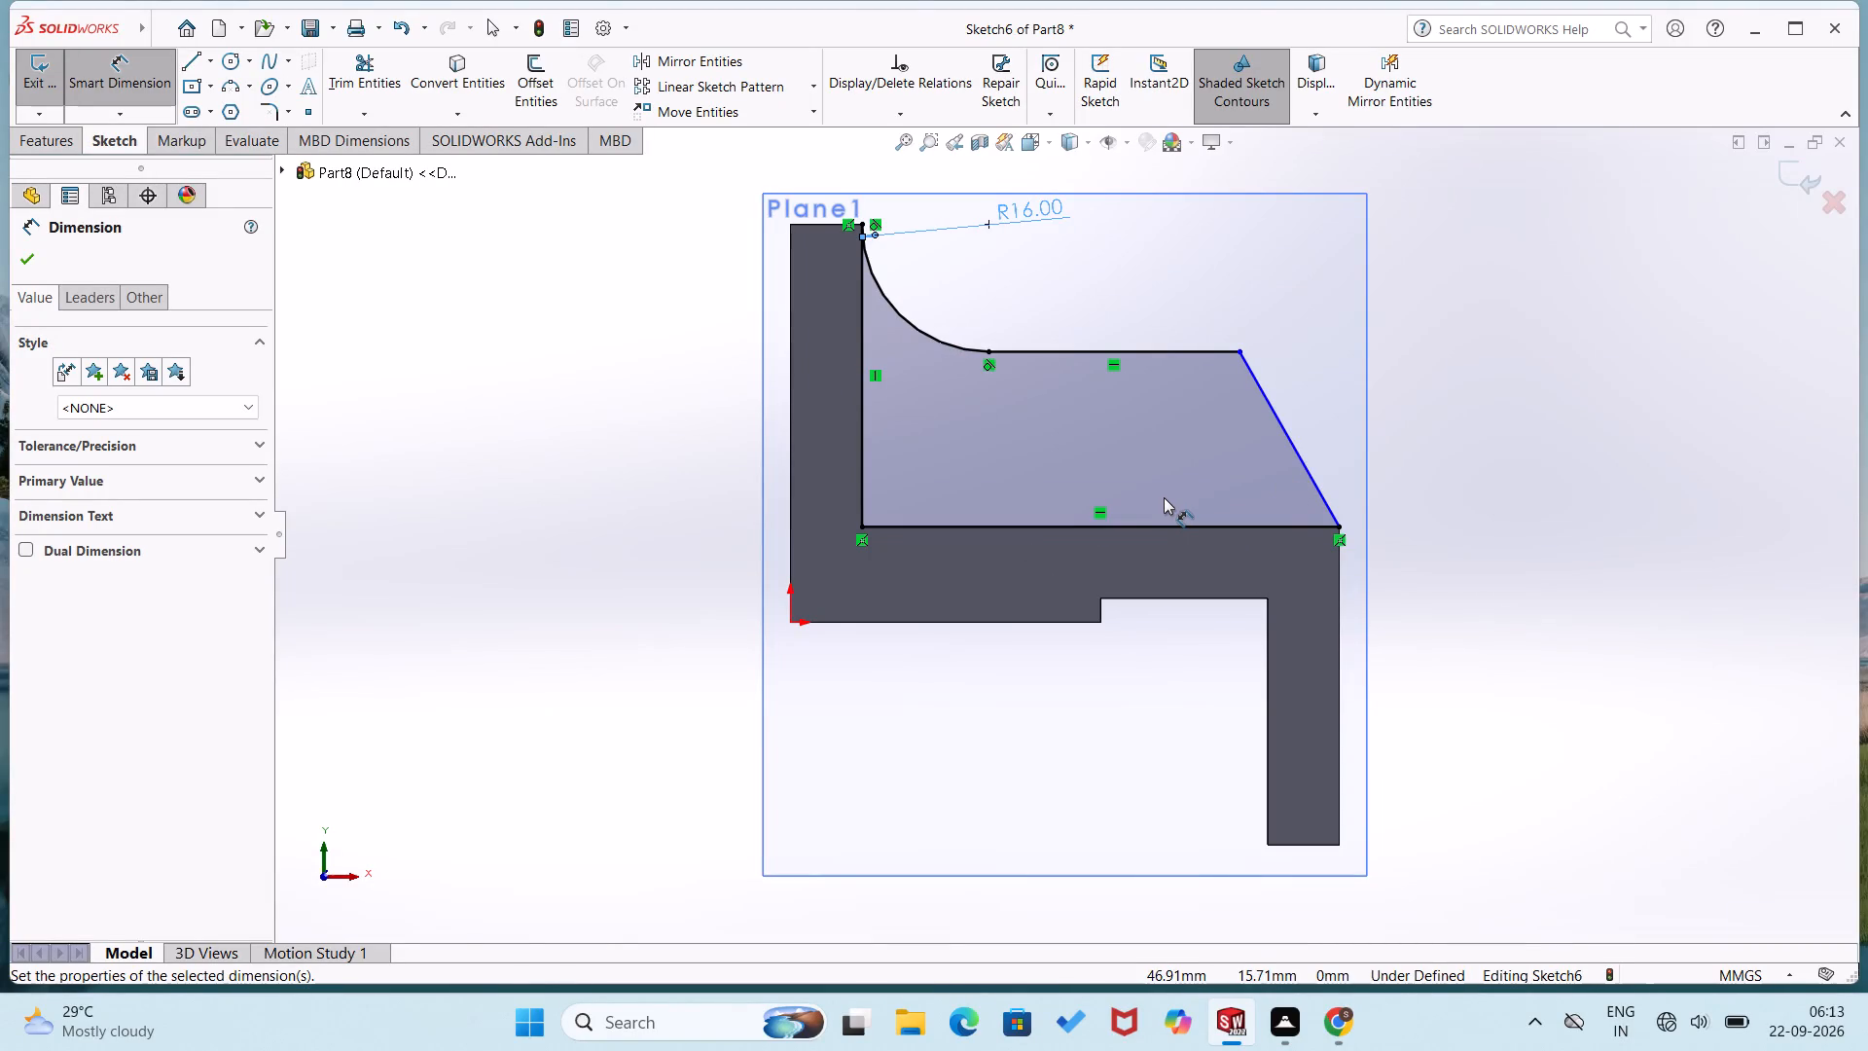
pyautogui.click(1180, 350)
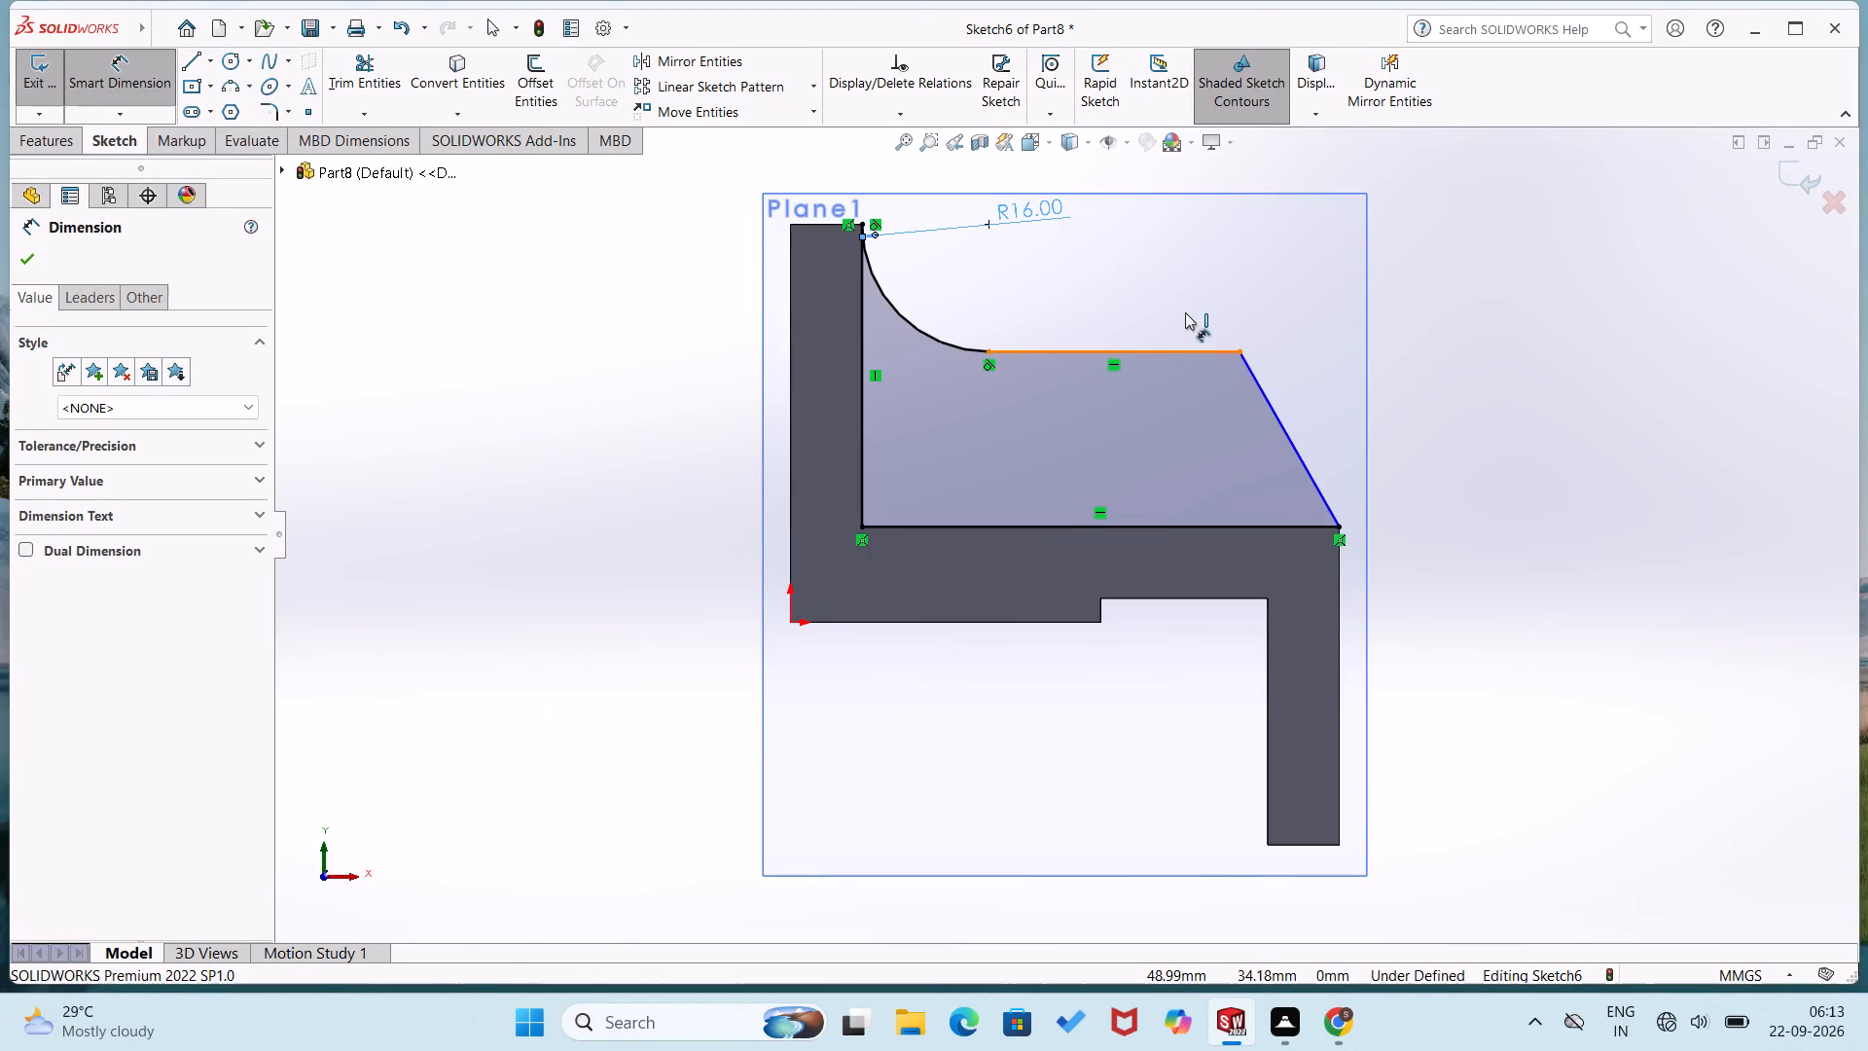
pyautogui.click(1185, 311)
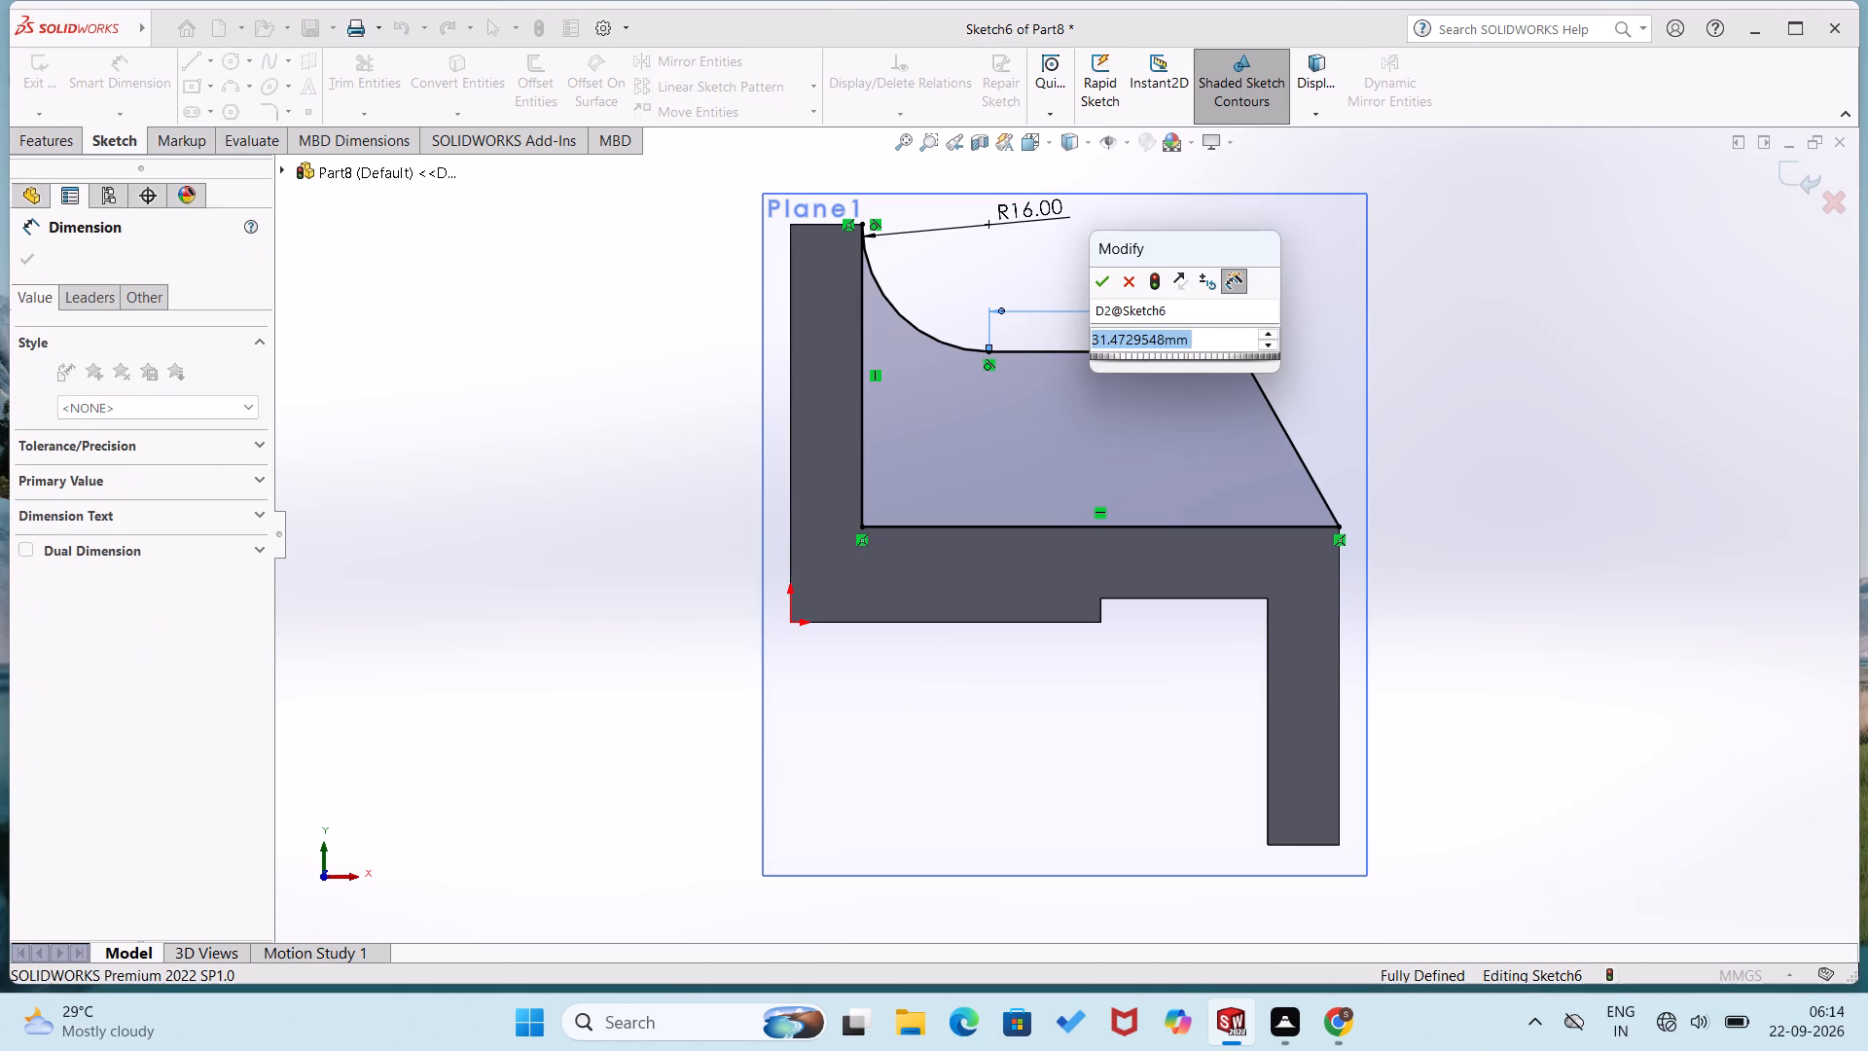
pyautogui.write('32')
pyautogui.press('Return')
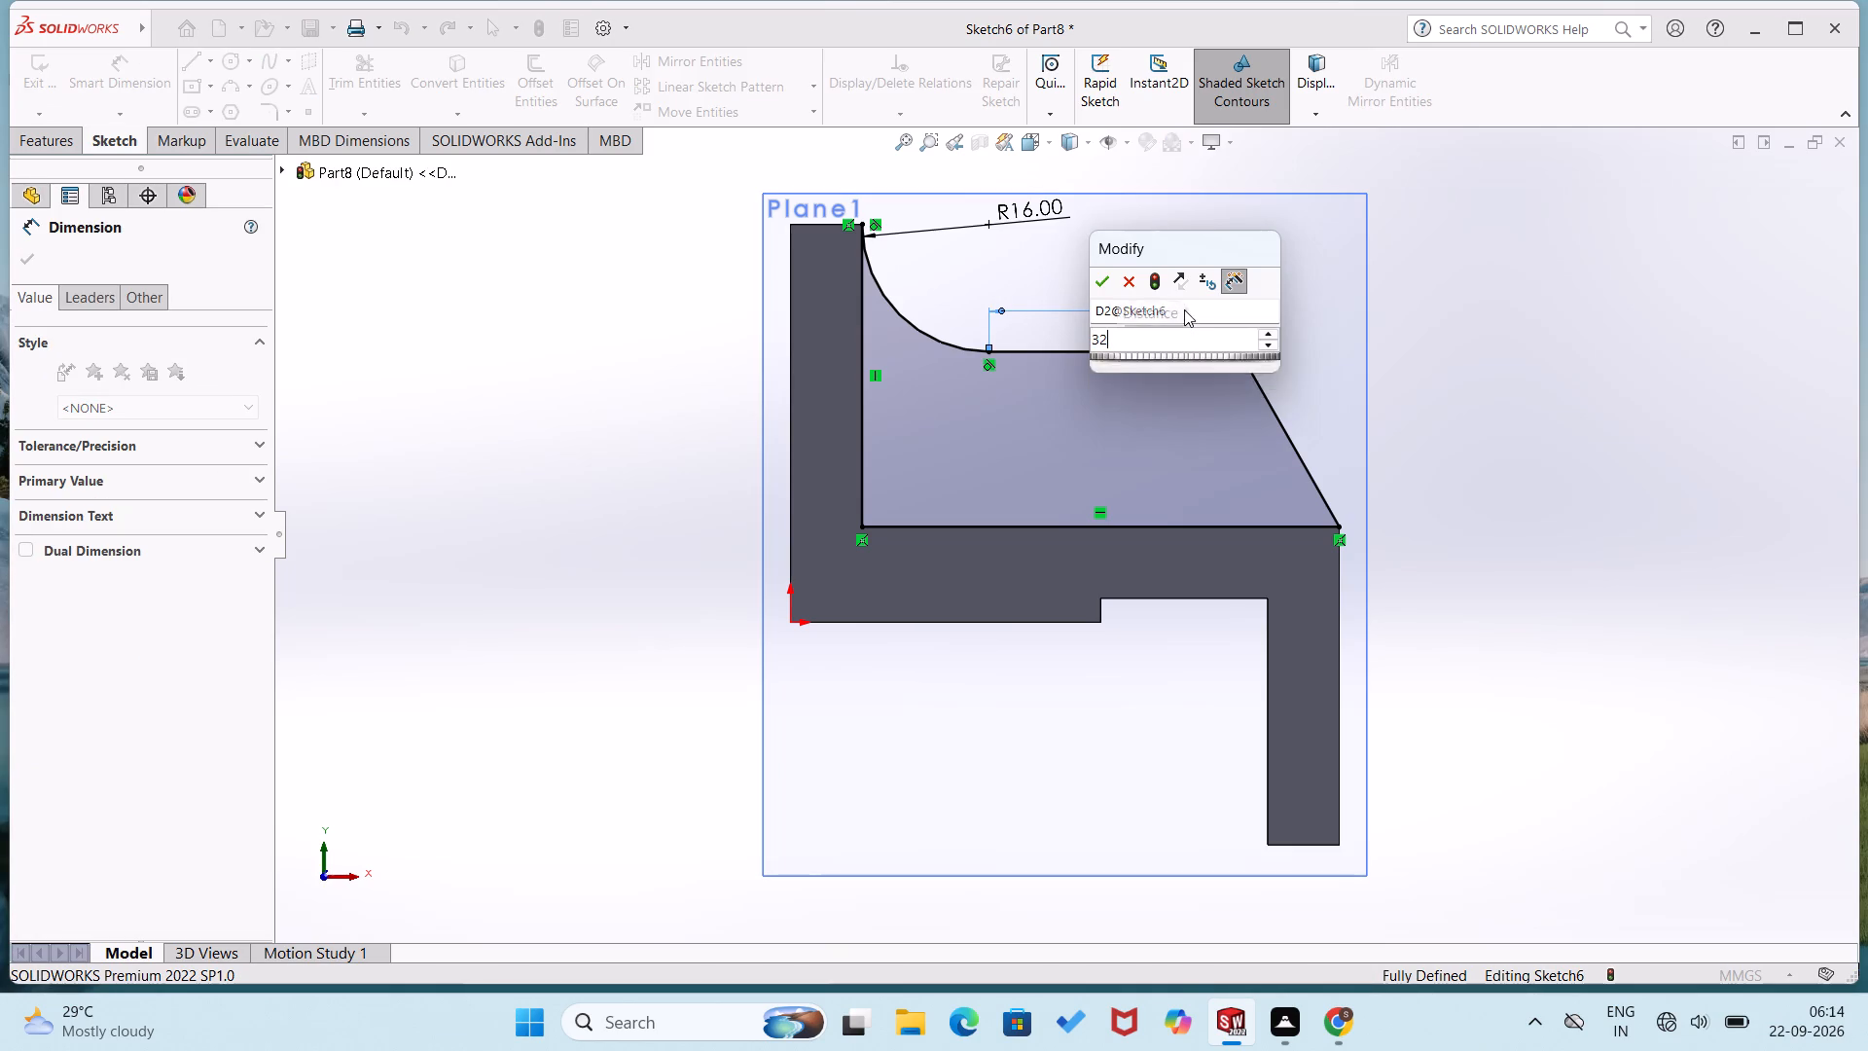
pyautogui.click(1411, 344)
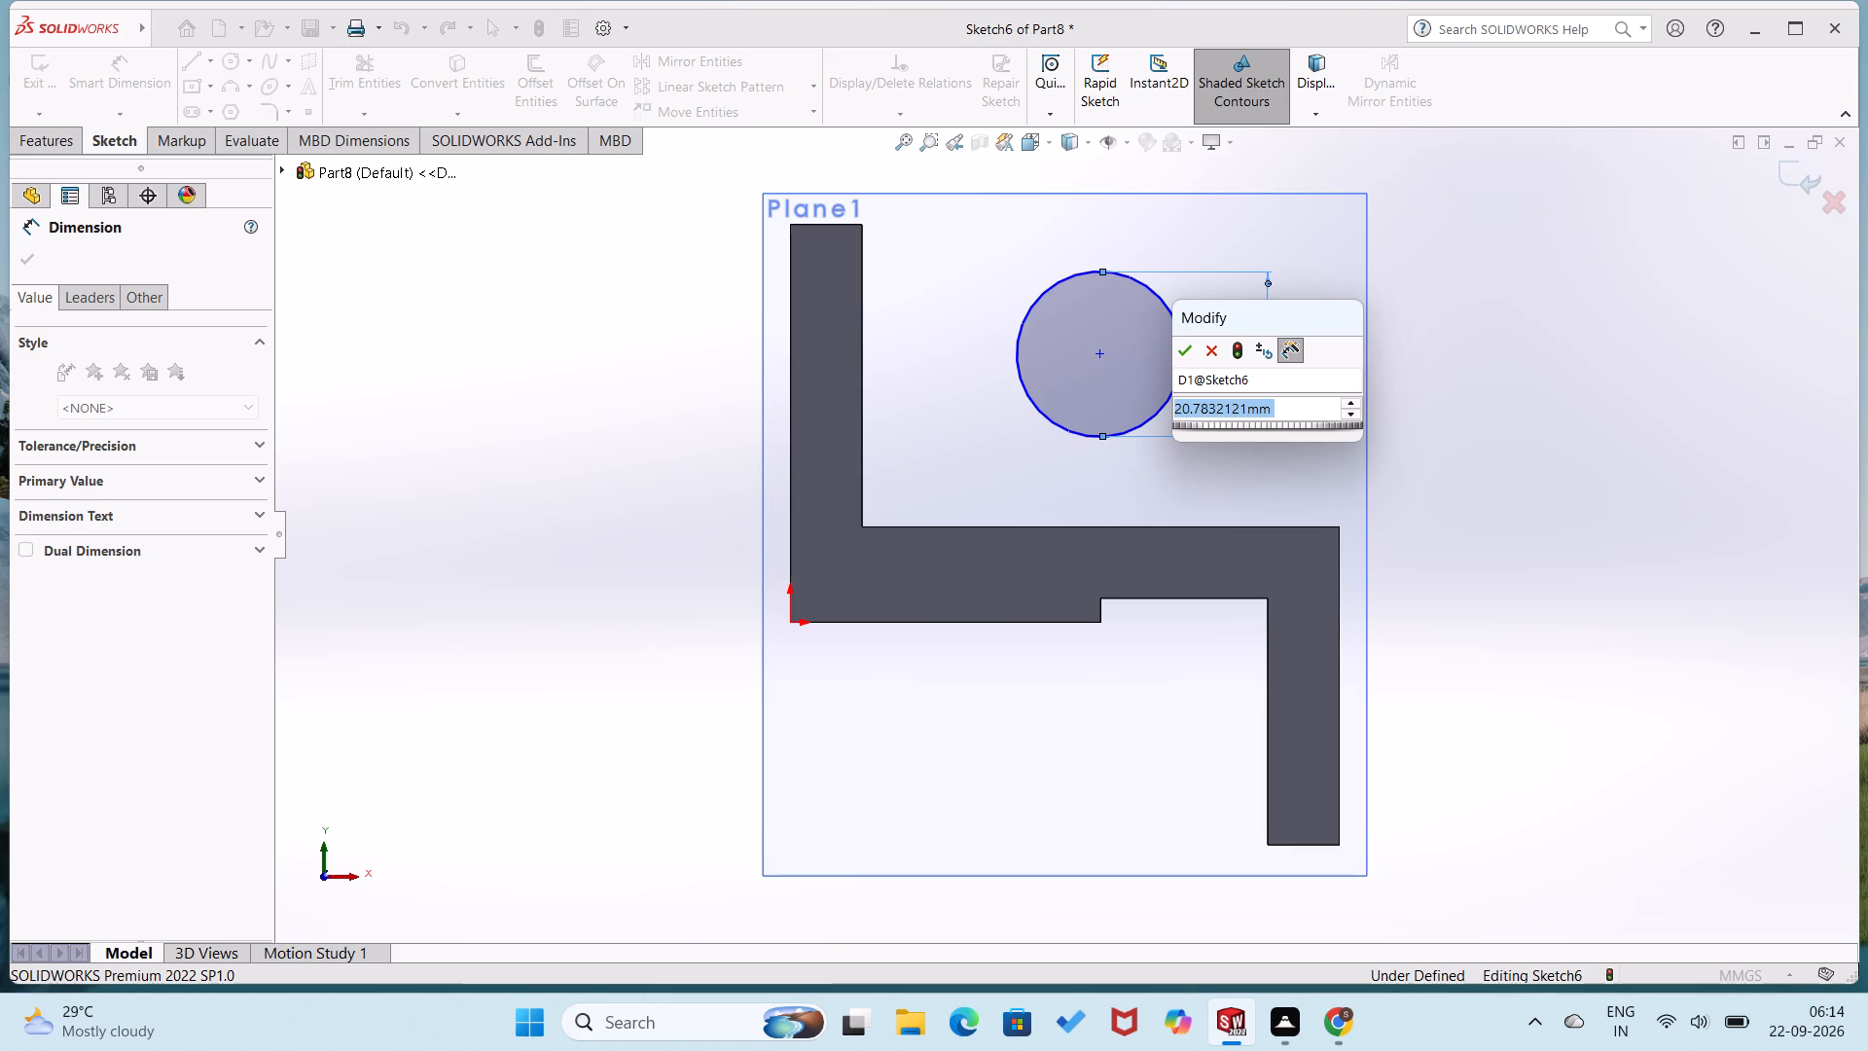
# Set the diameter of the circle sketched above the ledge to 24 mm.
pyautogui.write('54')
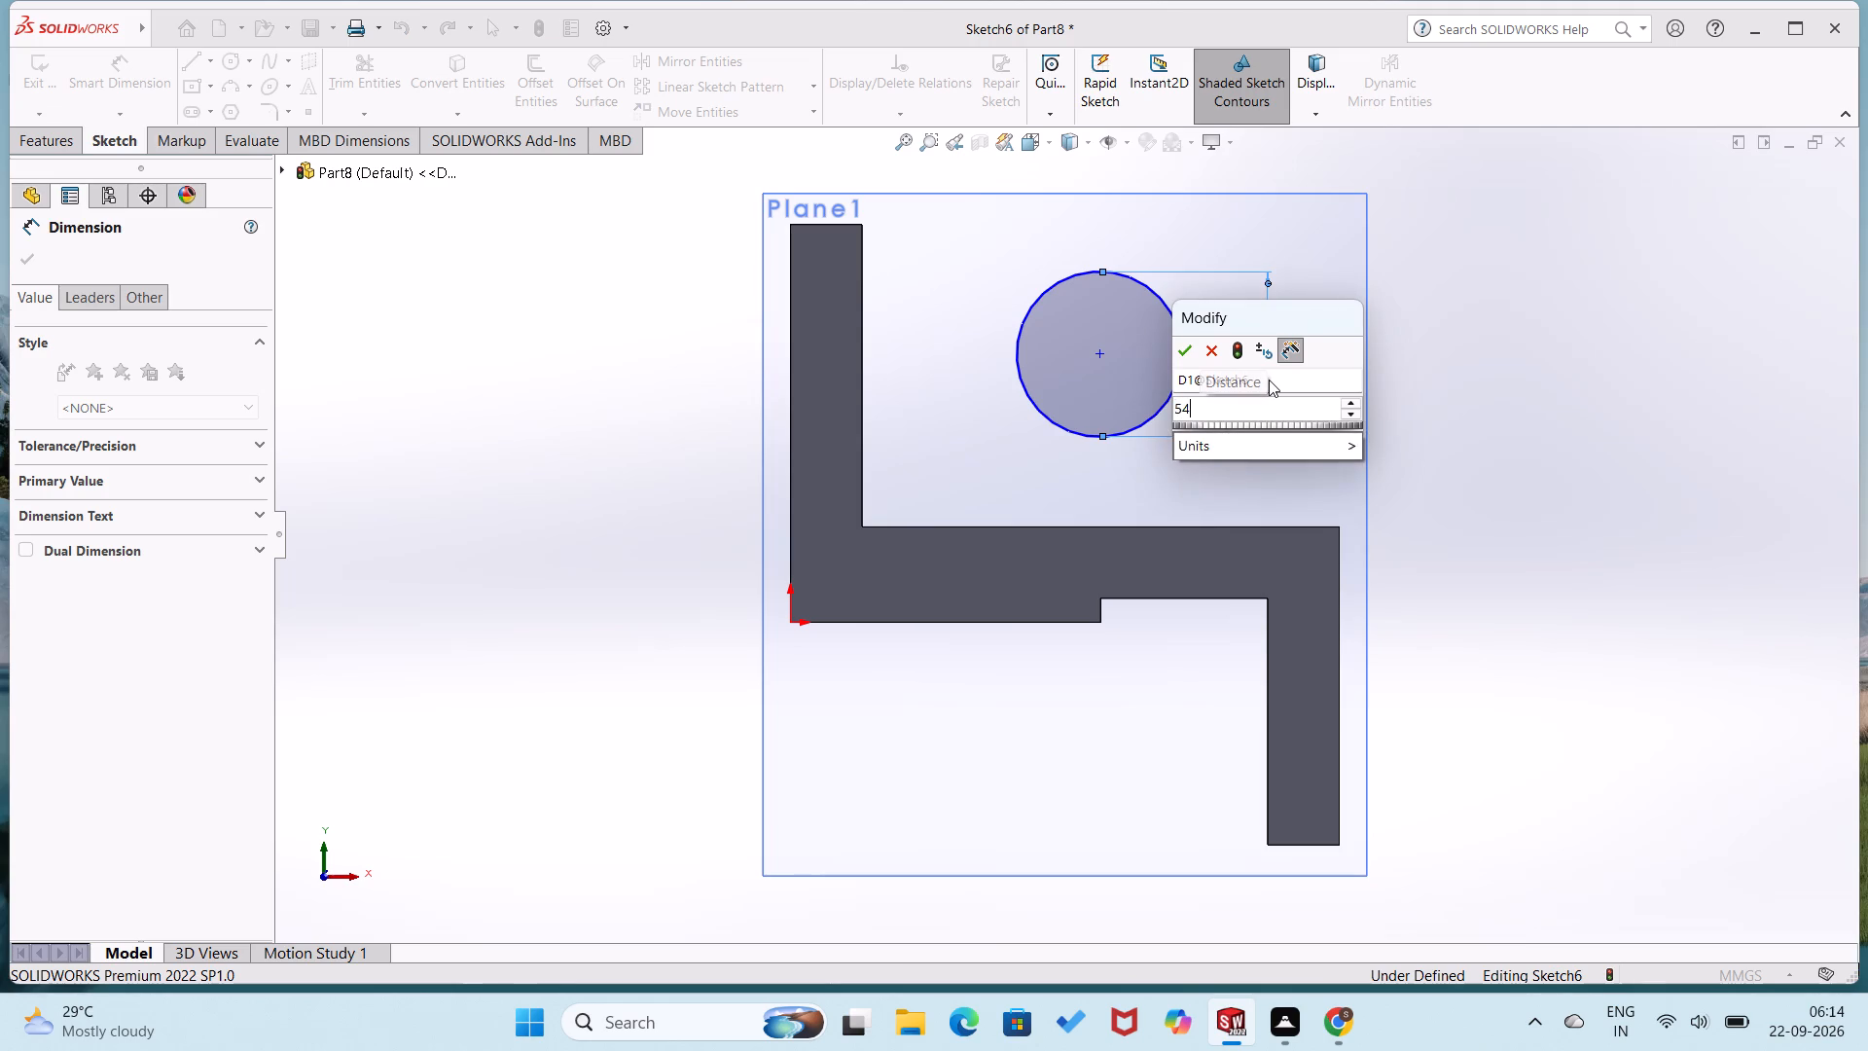
pyautogui.press('BackSpace')
pyautogui.press('BackSpace')
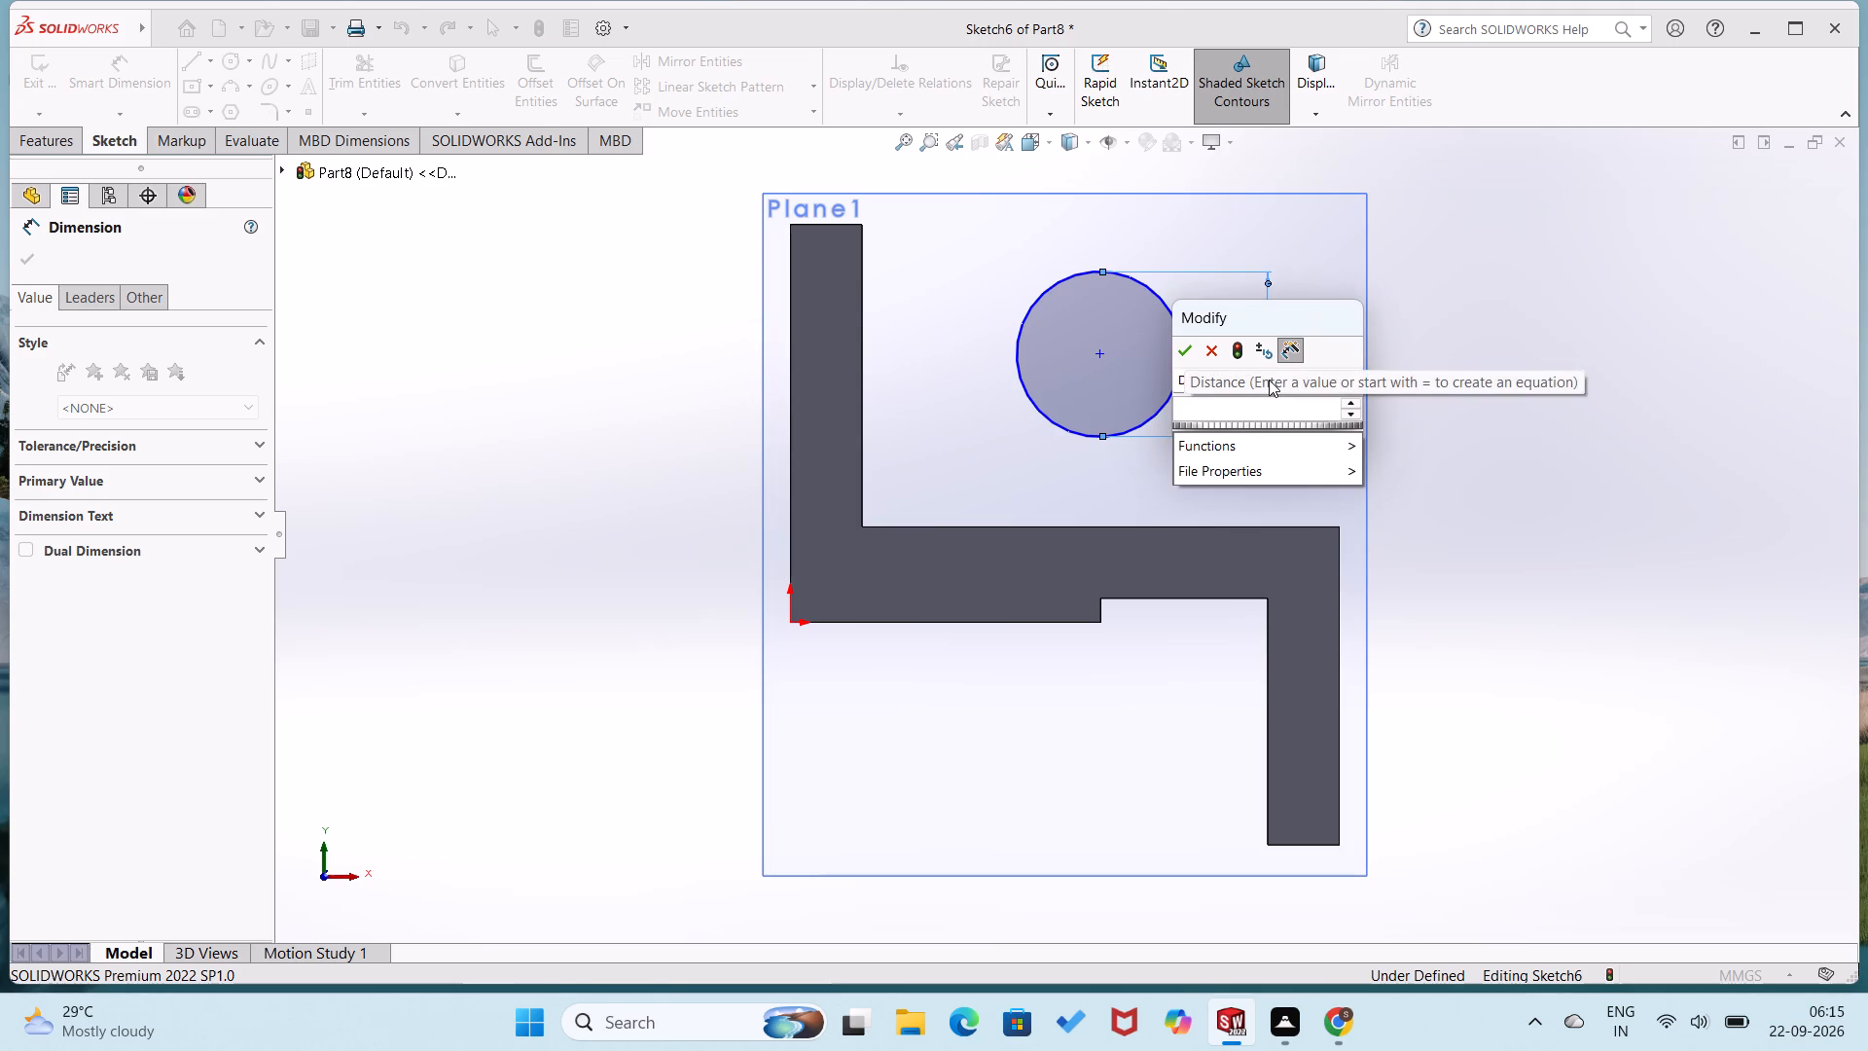
pyautogui.write('24')
pyautogui.press('Return')
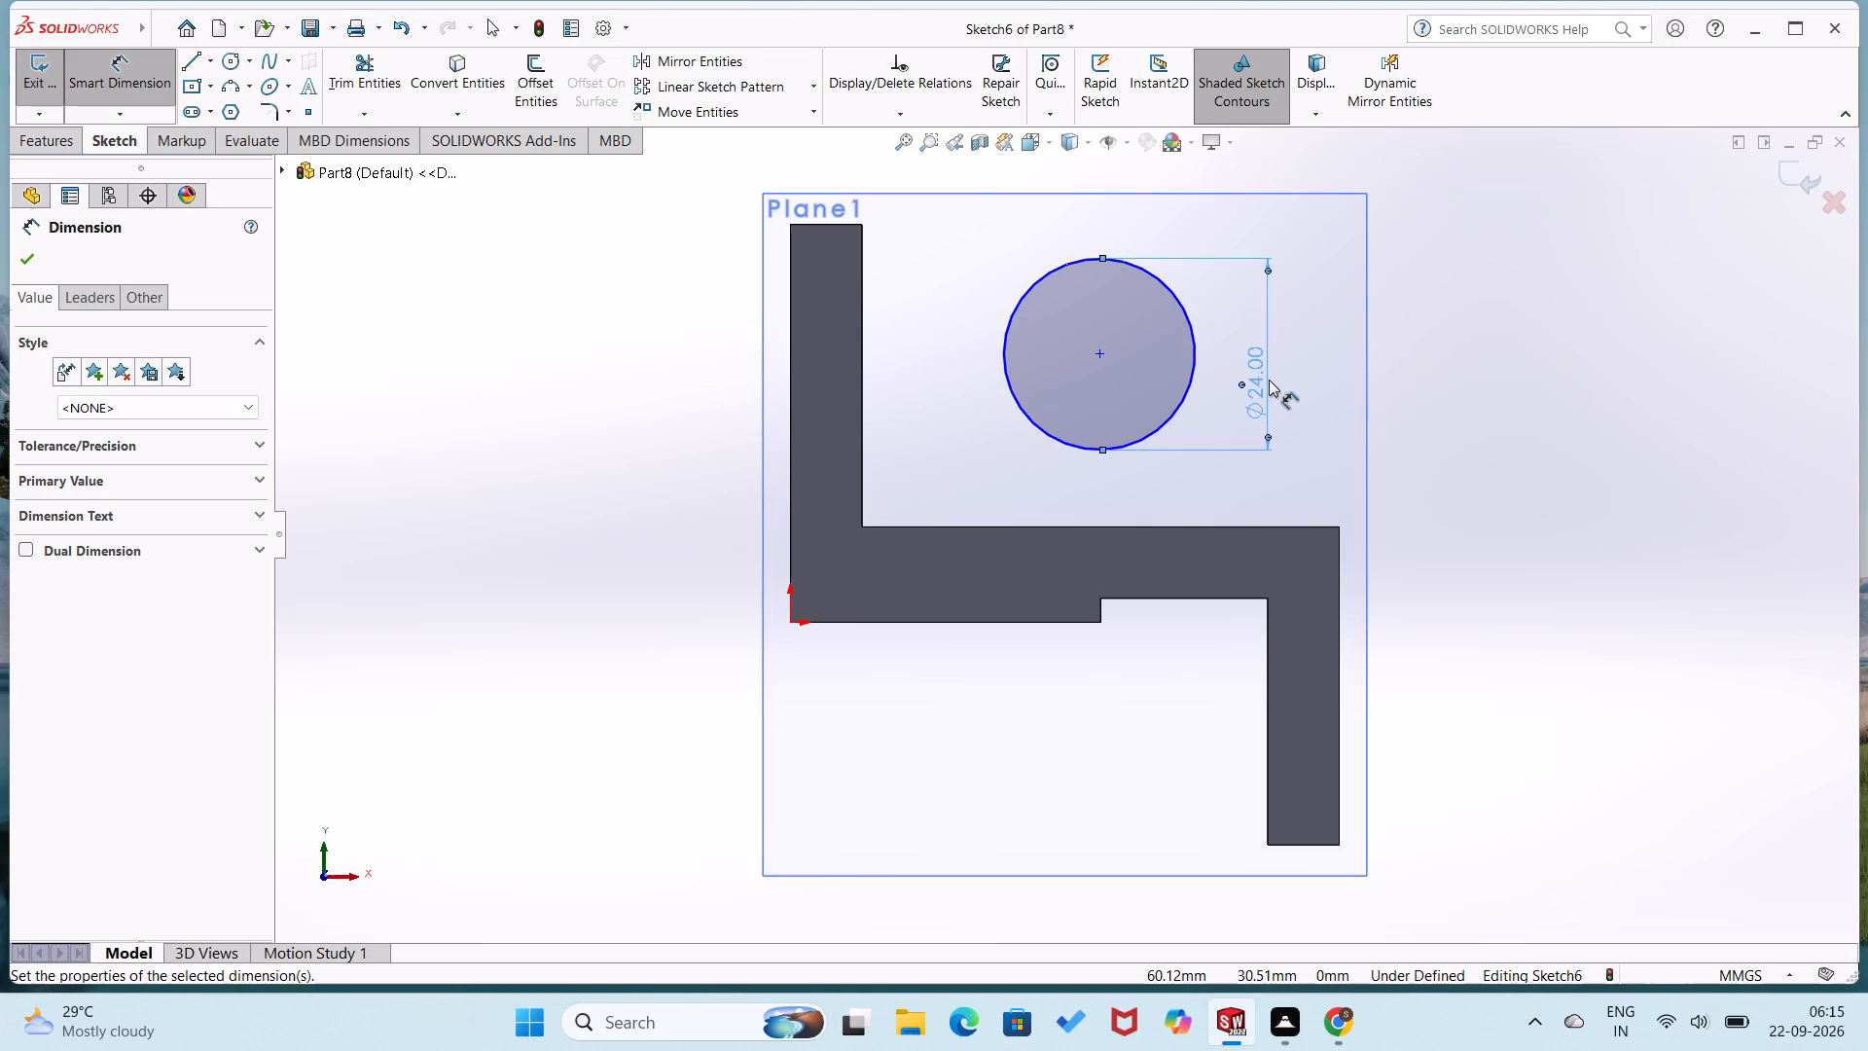
pyautogui.click(611, 439)
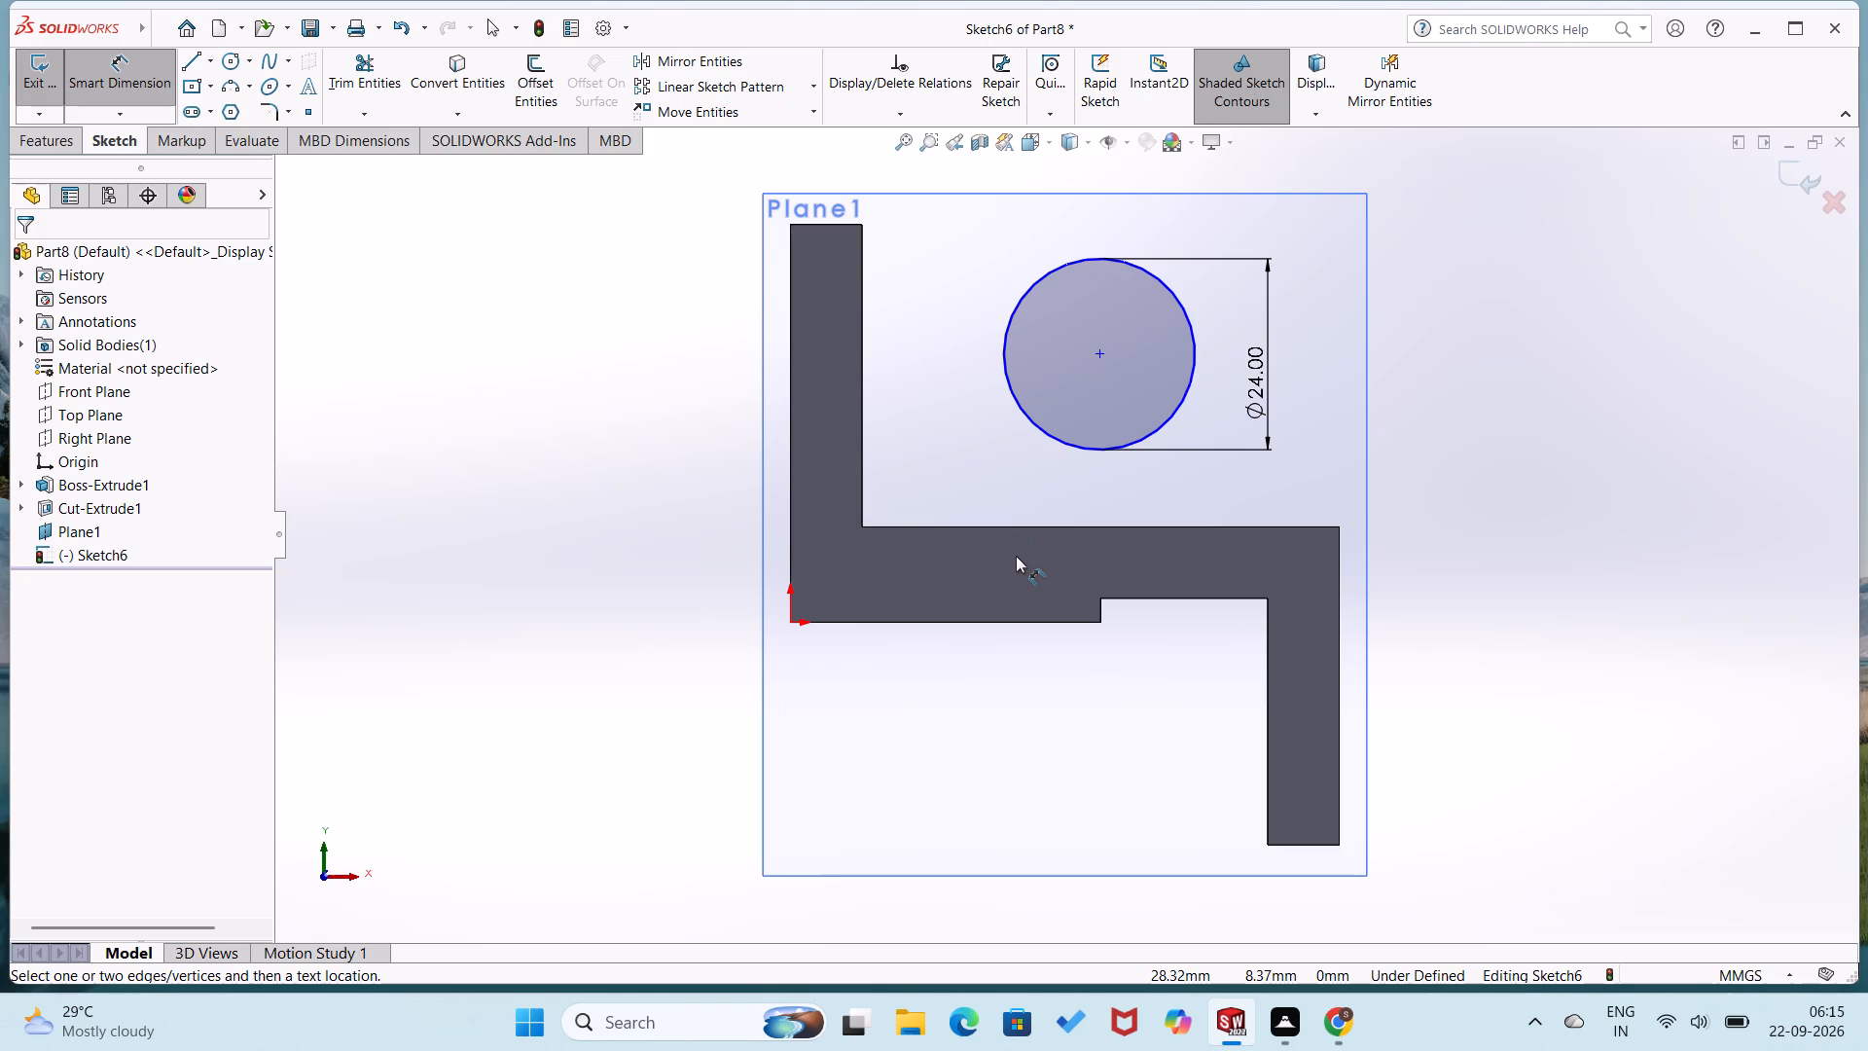
# Dimension the circle's centre 20 mm above the ledge's top edge and 32 mm horizontally from the ledge's outer corner.
pyautogui.click(1055, 525)
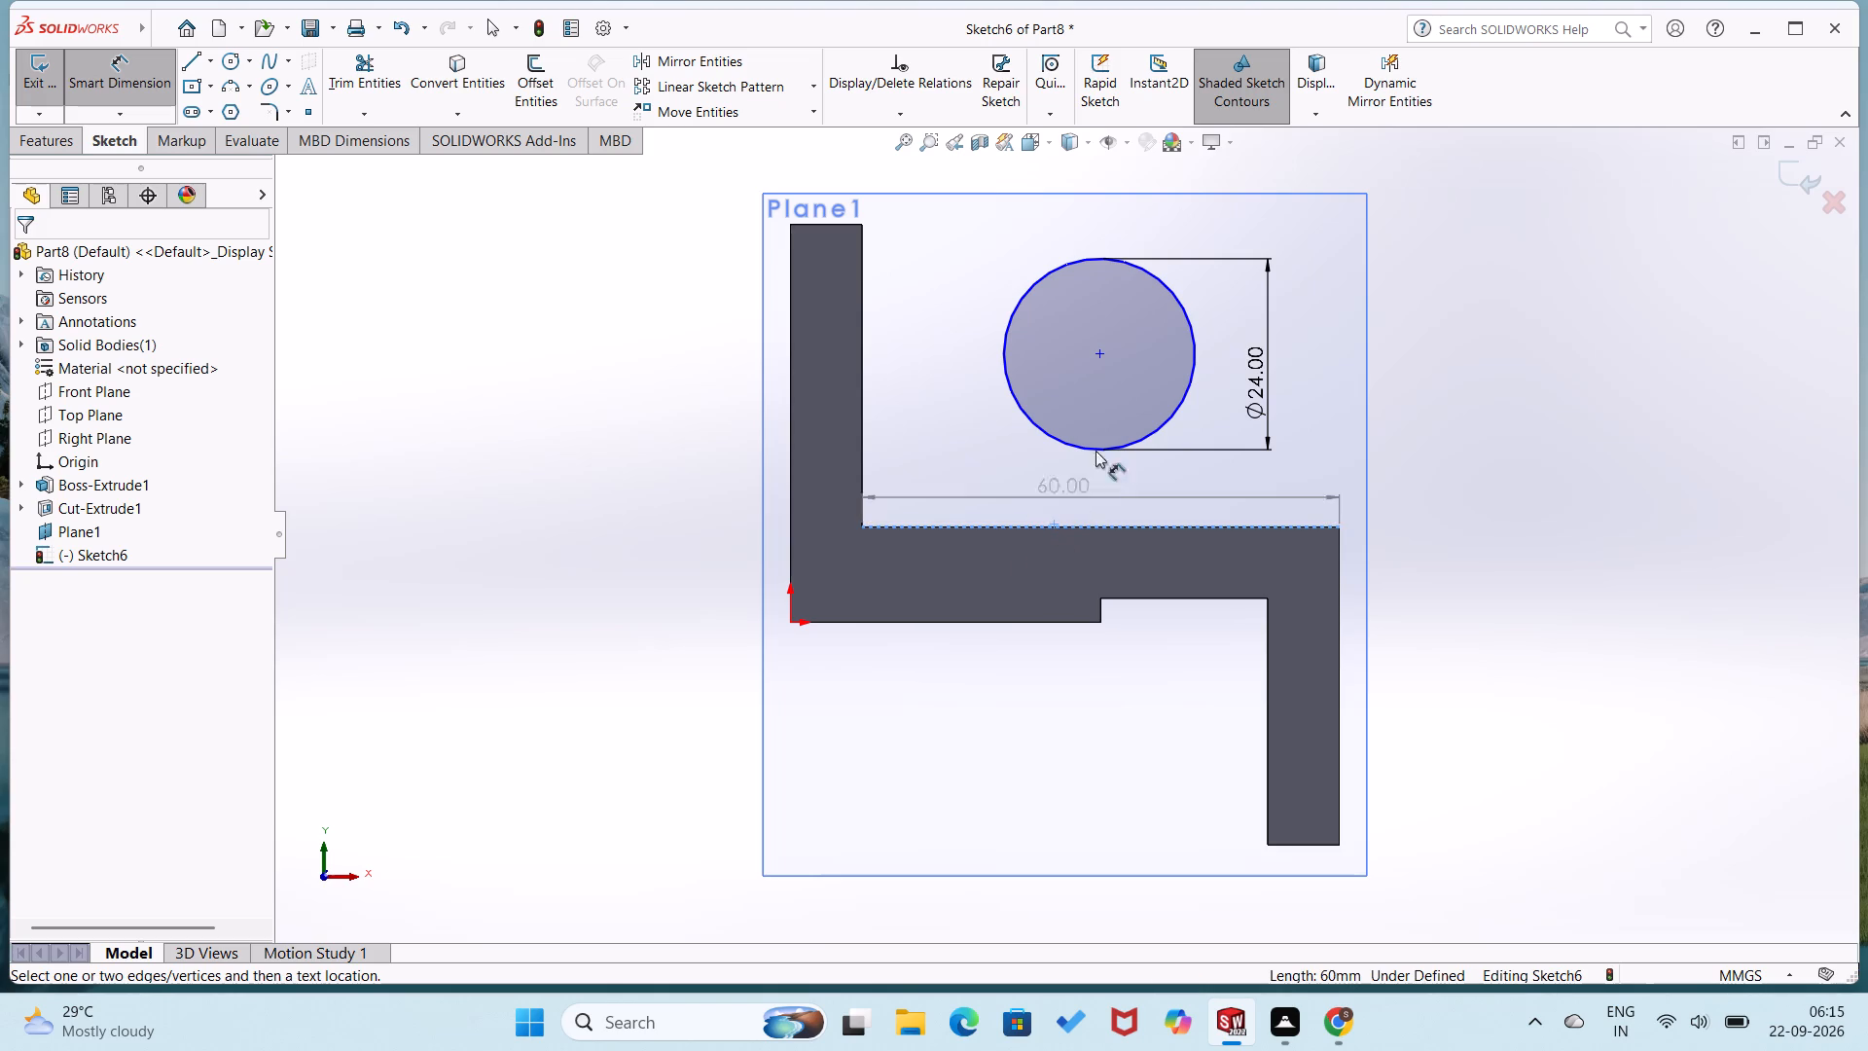
pyautogui.click(1098, 353)
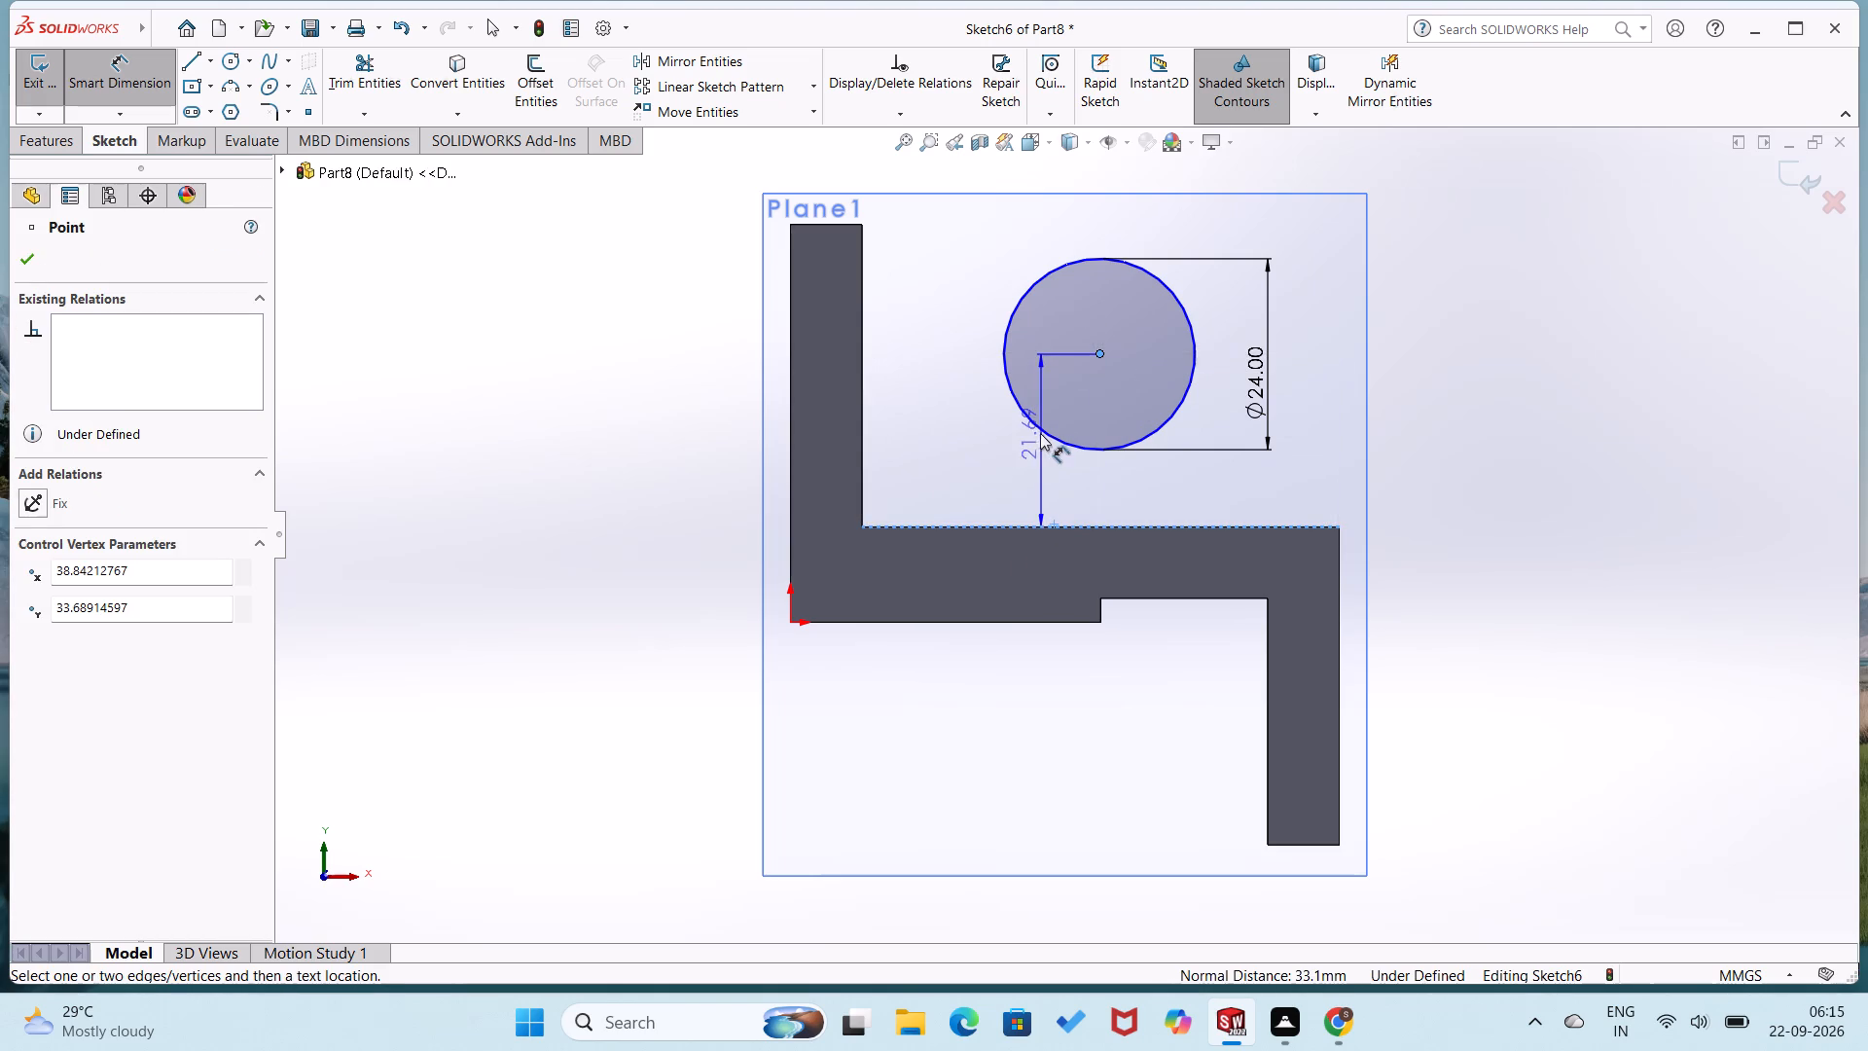
pyautogui.click(1020, 452)
pyautogui.write('20')
pyautogui.press('Return')
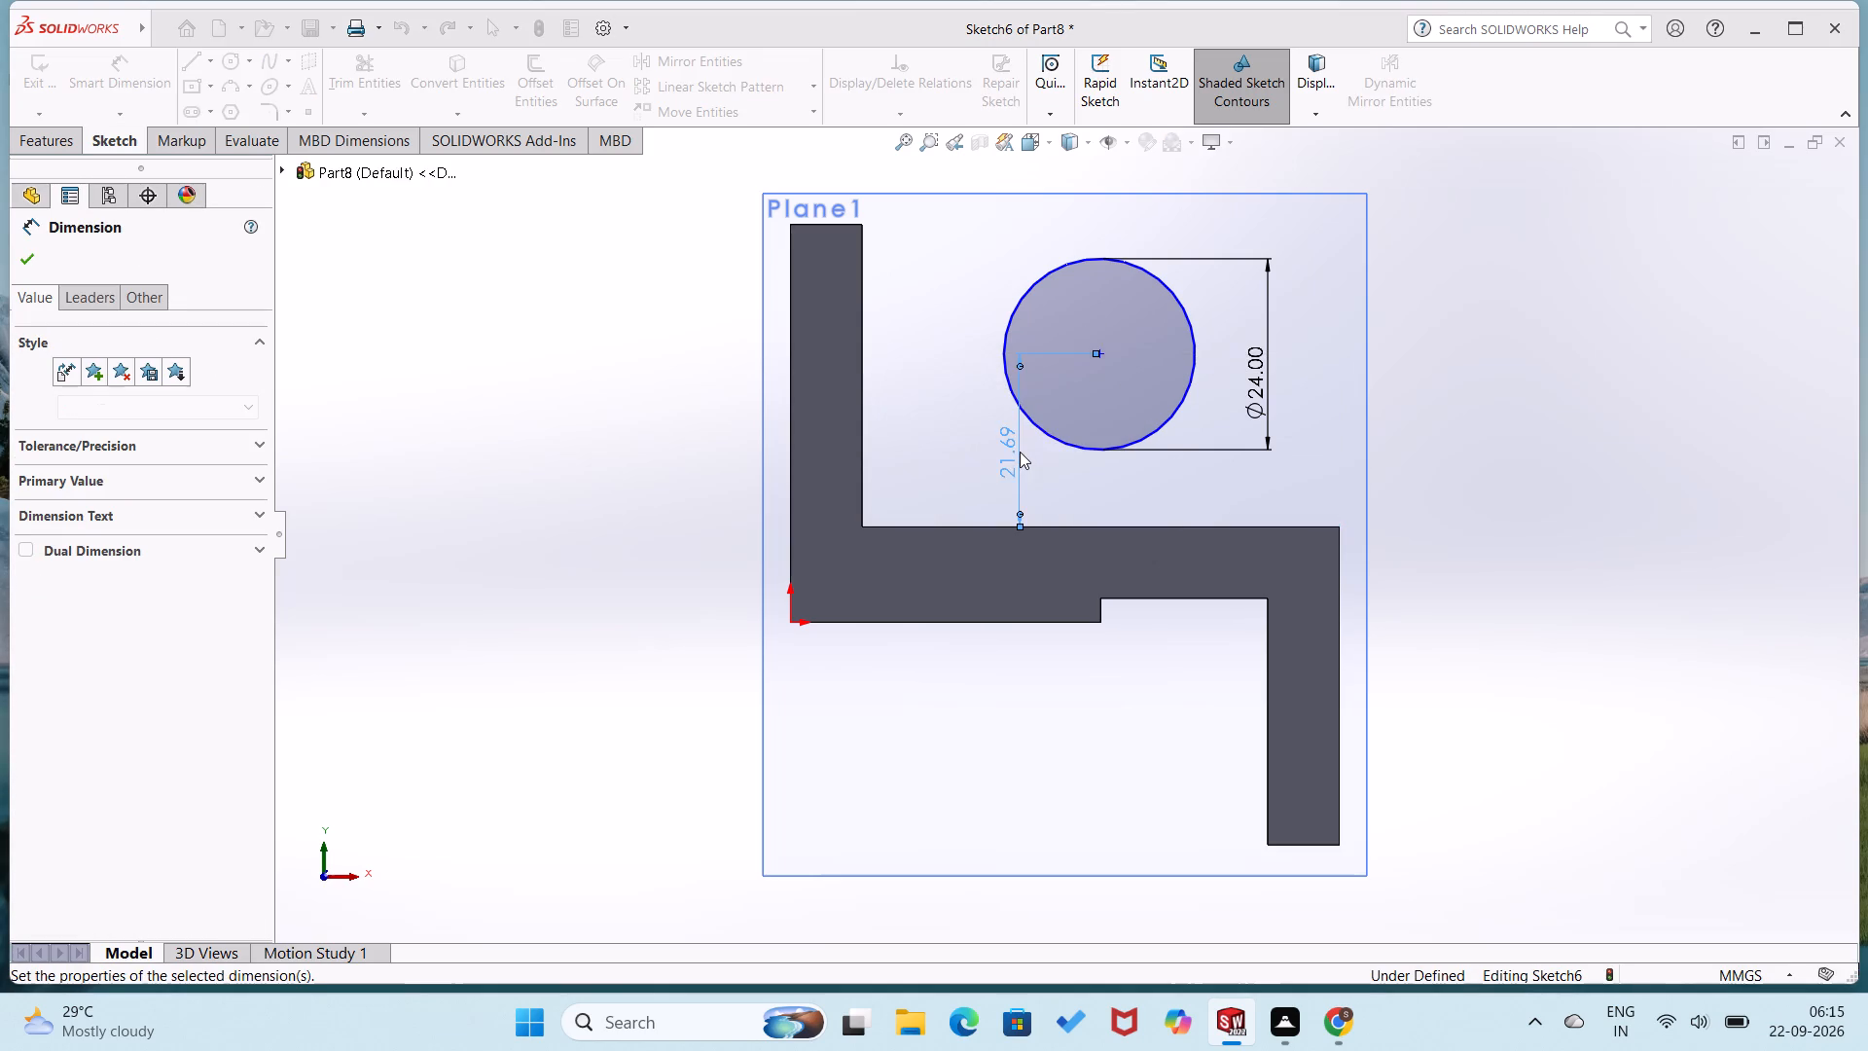
pyautogui.click(985, 405)
pyautogui.click(1101, 368)
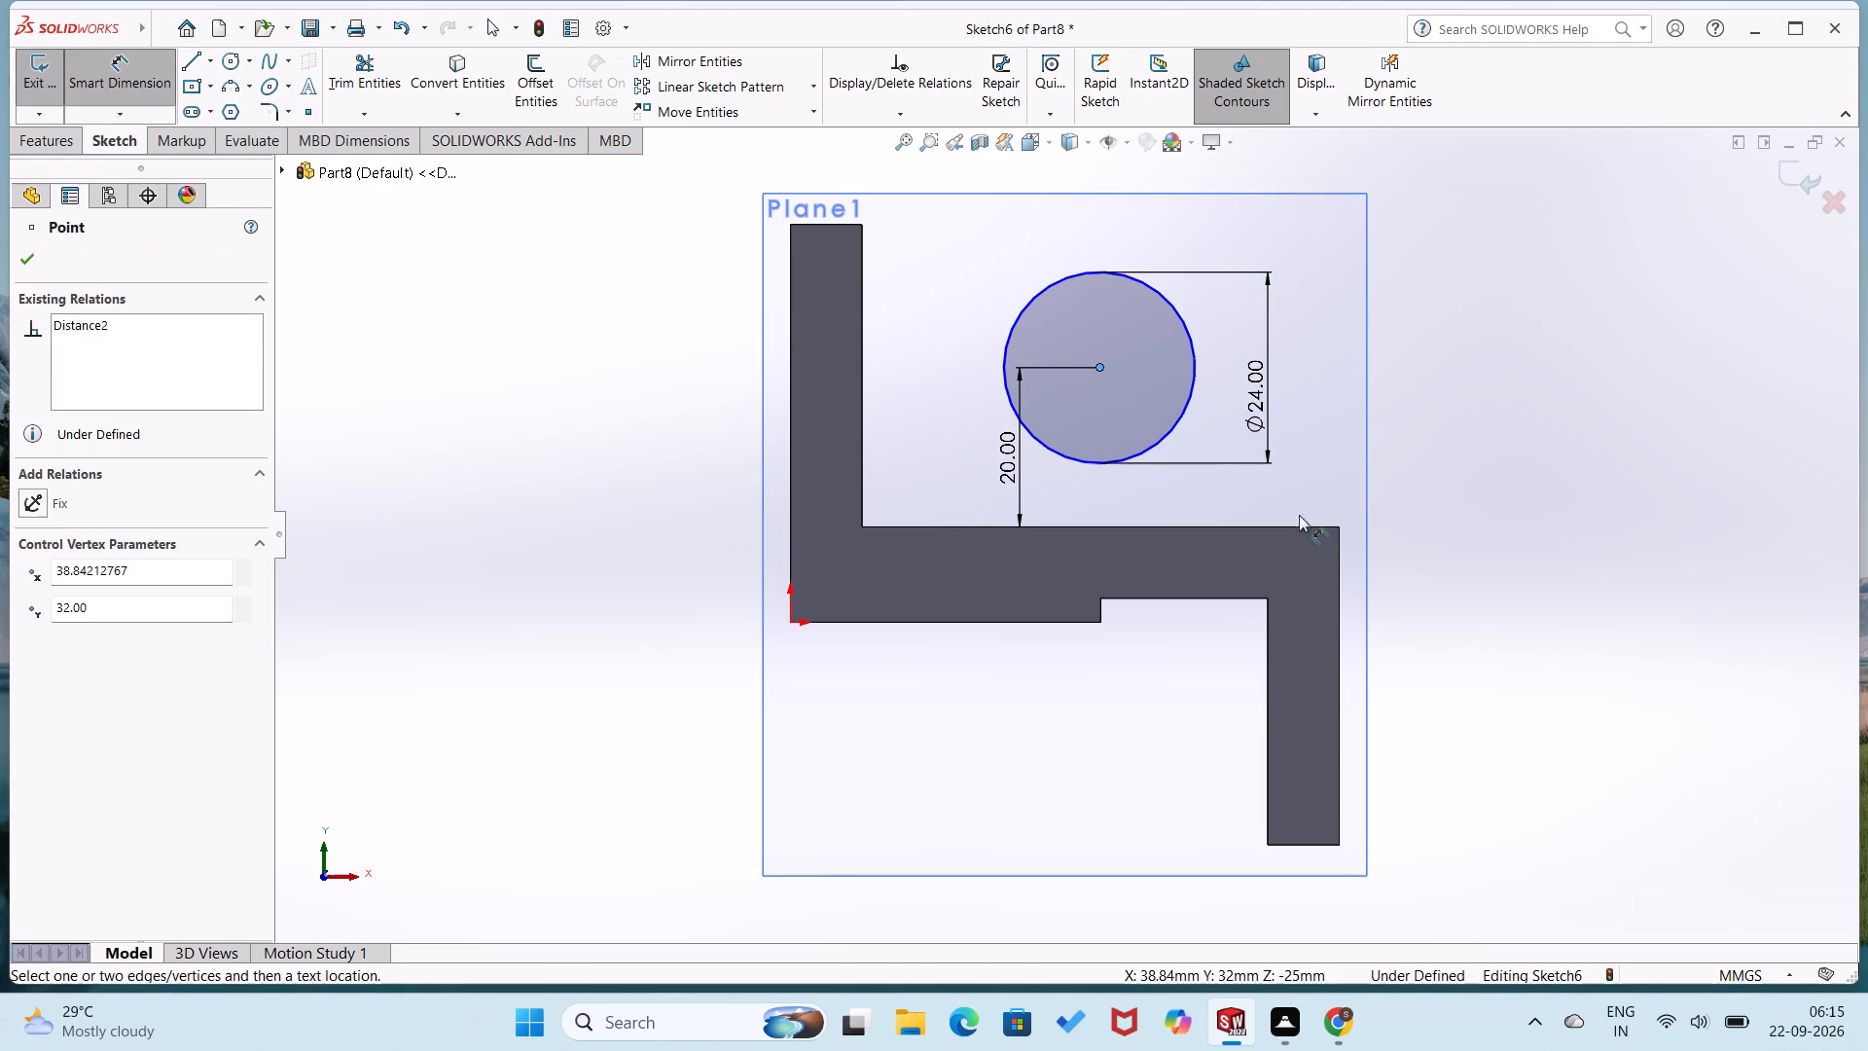
pyautogui.click(1338, 525)
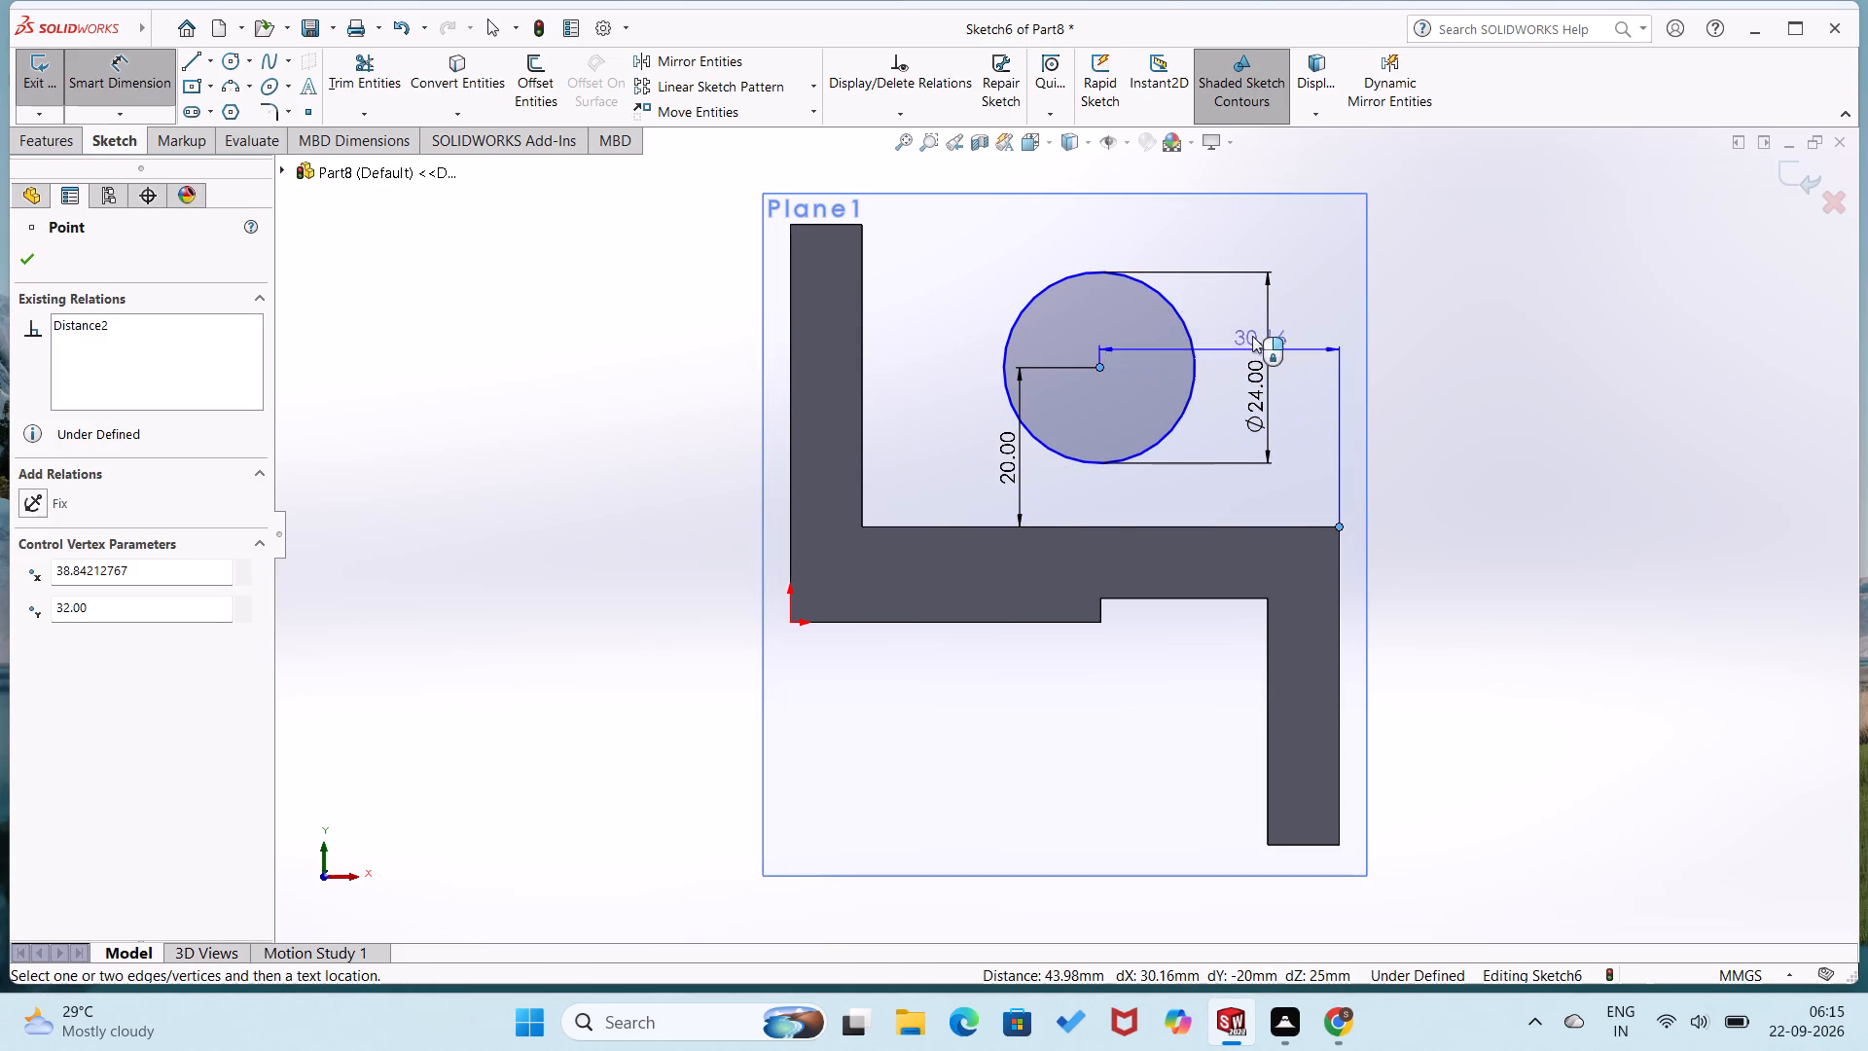
pyautogui.click(1237, 248)
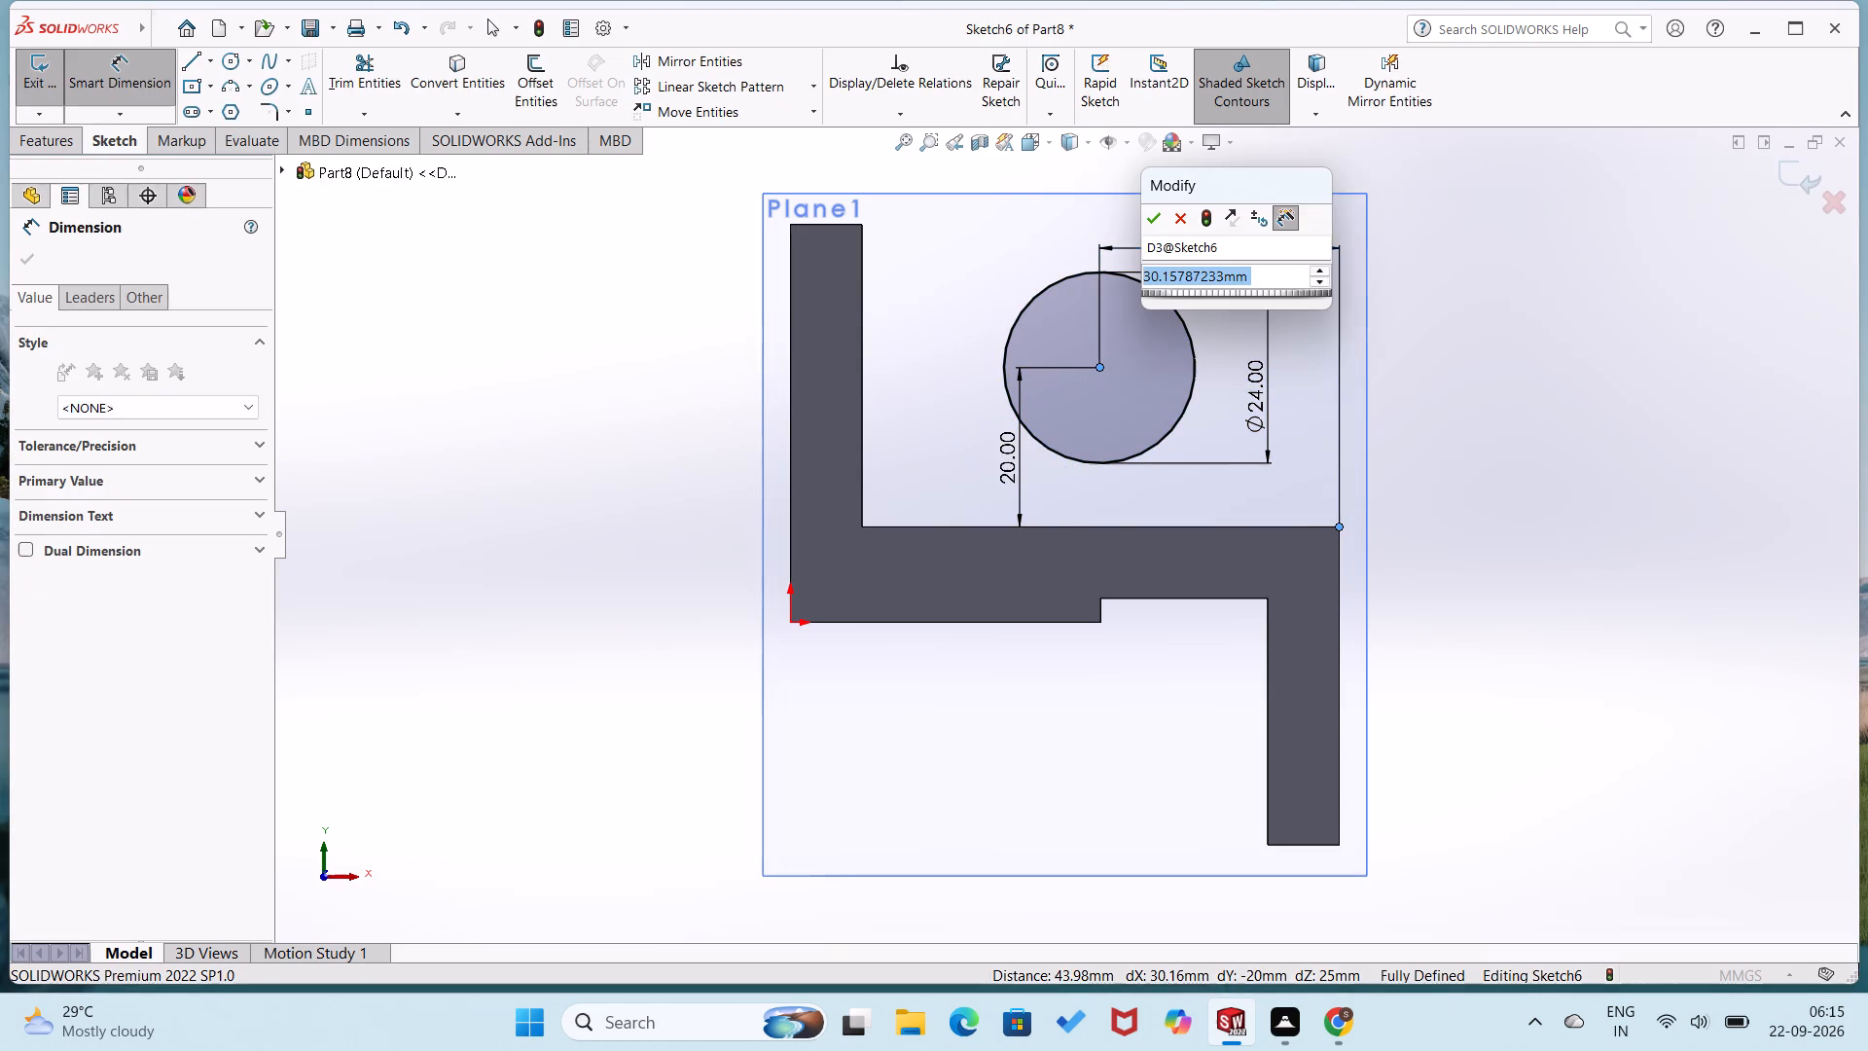
pyautogui.write('32')
pyautogui.press('Return')
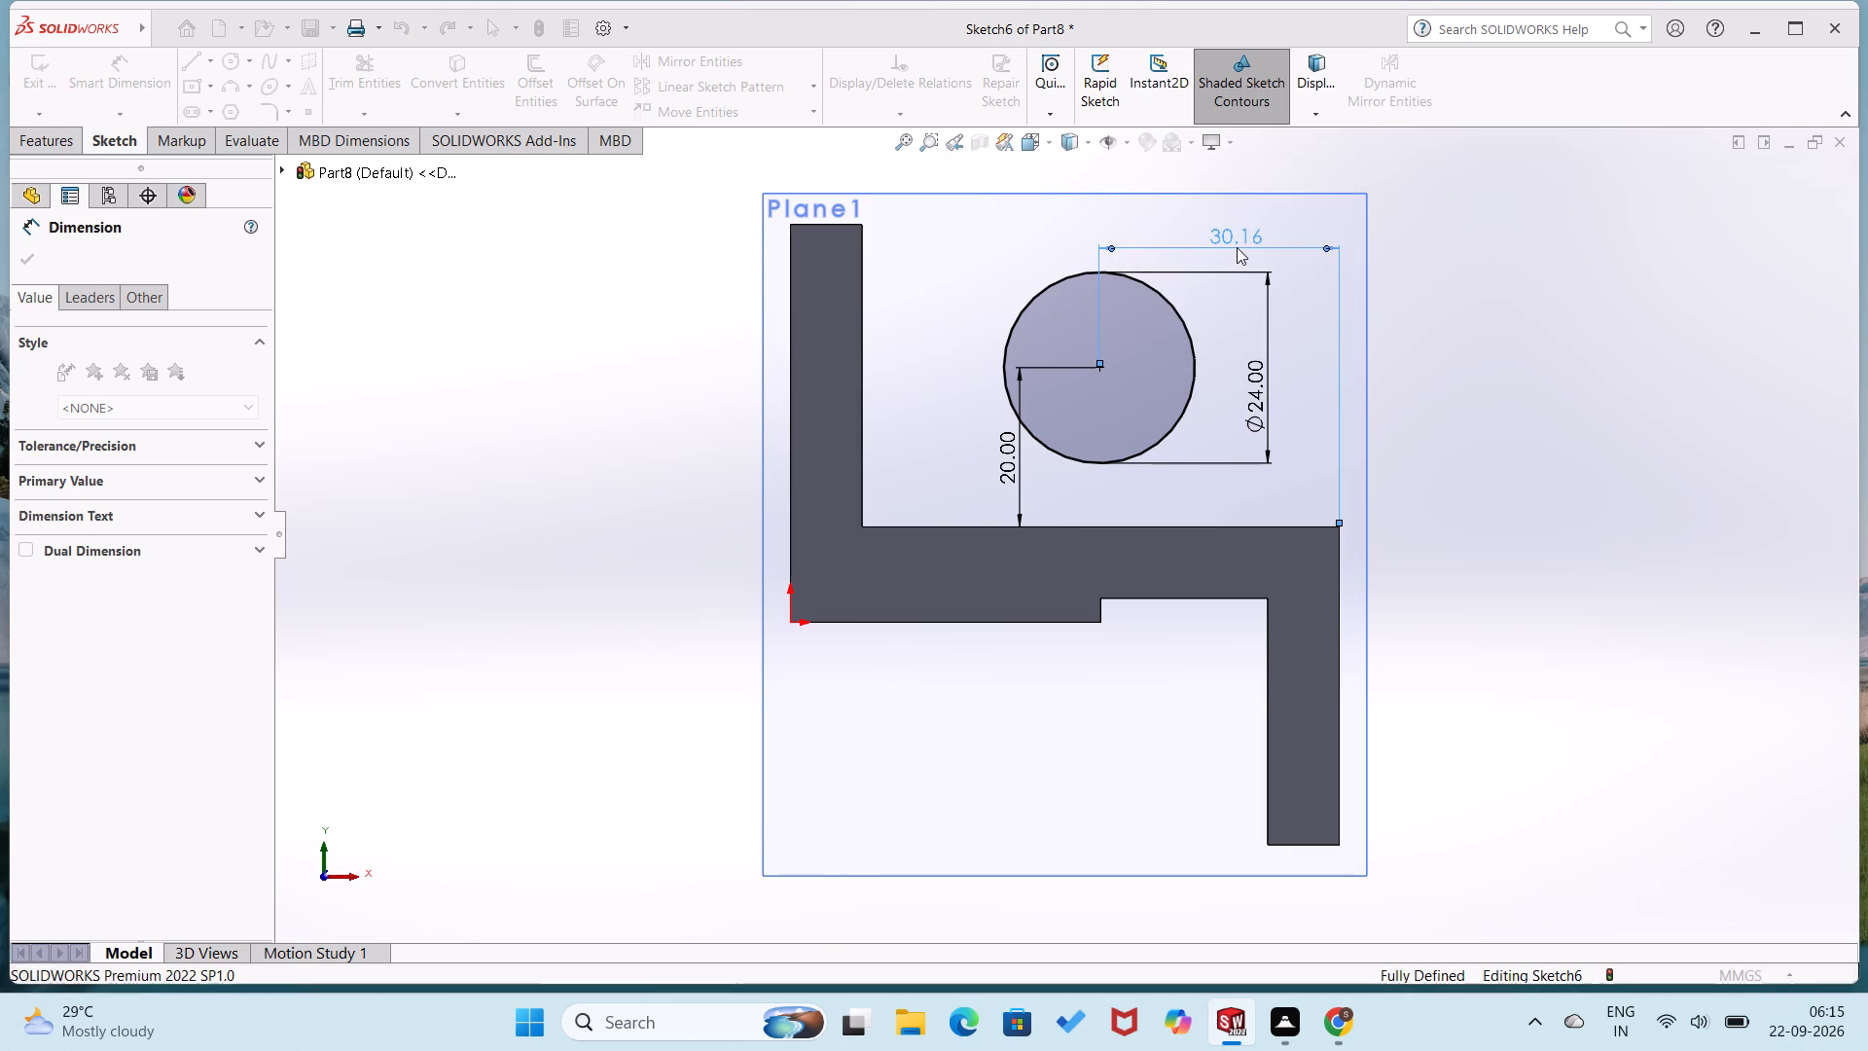
pyautogui.click(563, 360)
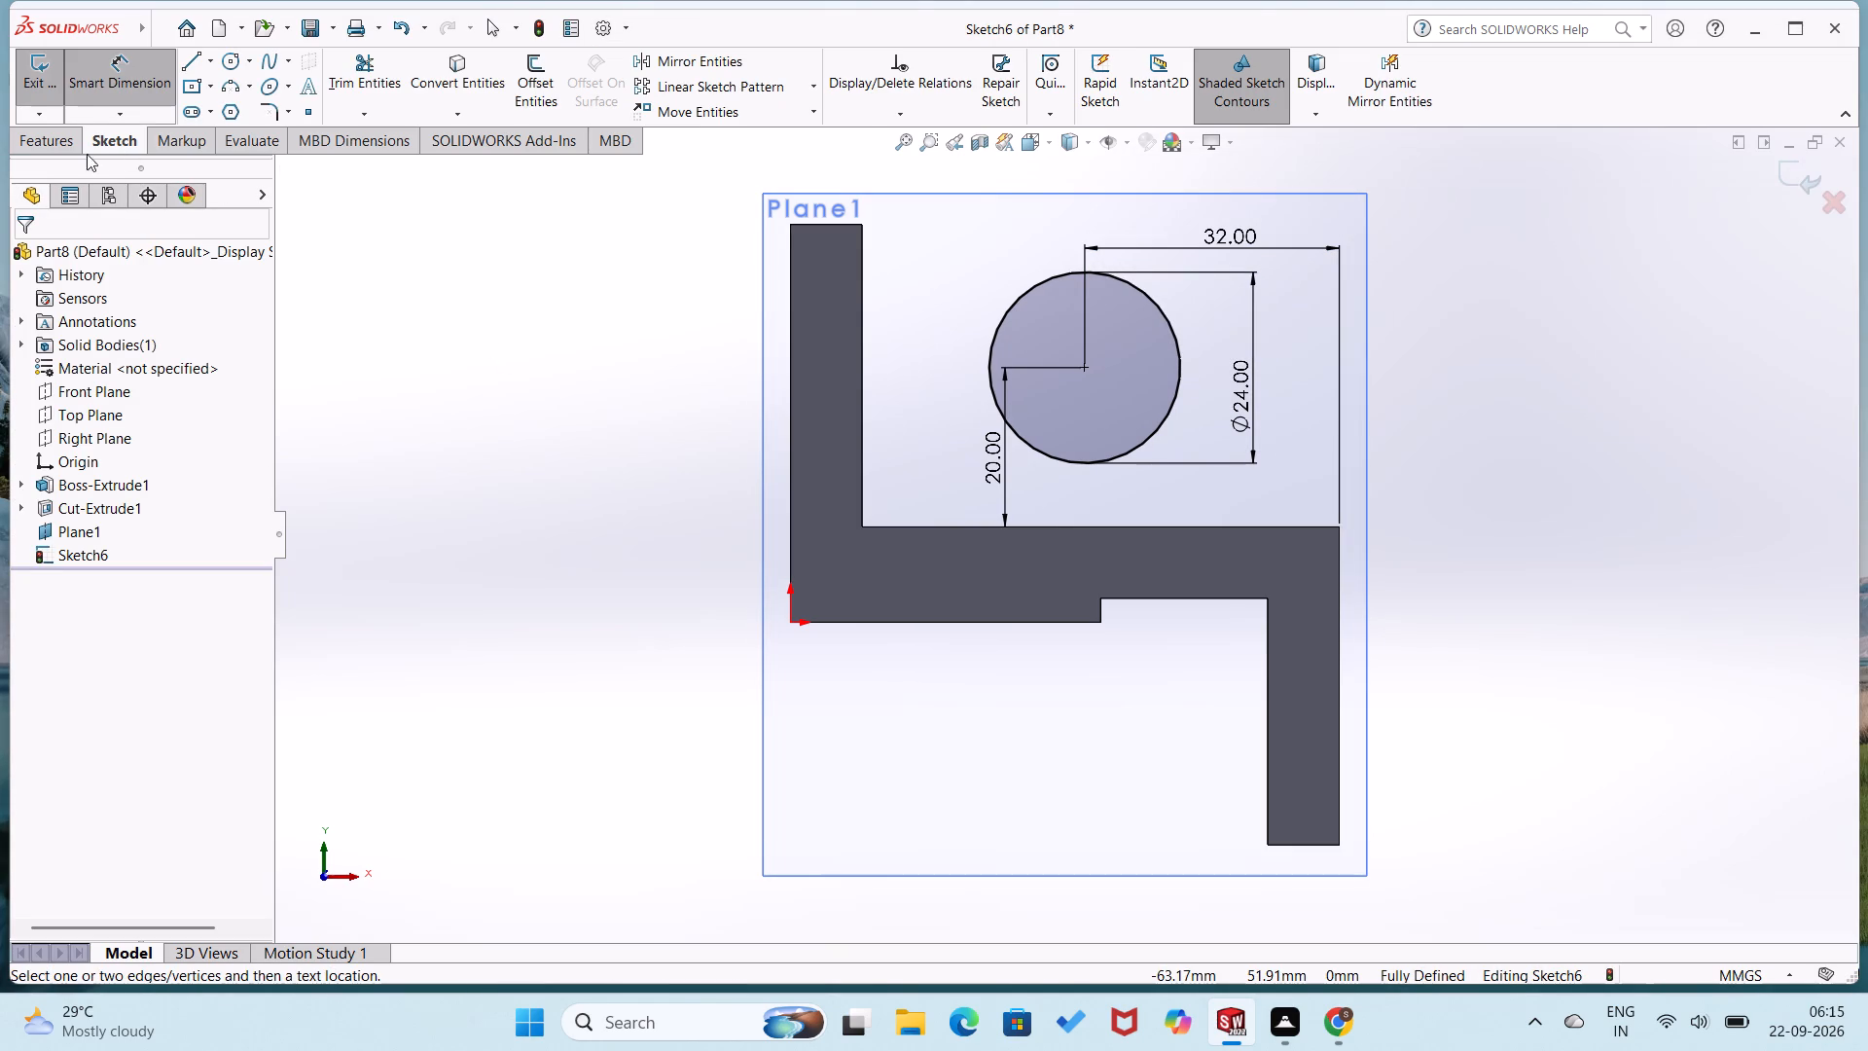
# Extrude the 24 mm circle as a boss with a Mid Plane end condition and a depth of 16 mm.
pyautogui.click(62, 146)
pyautogui.click(40, 95)
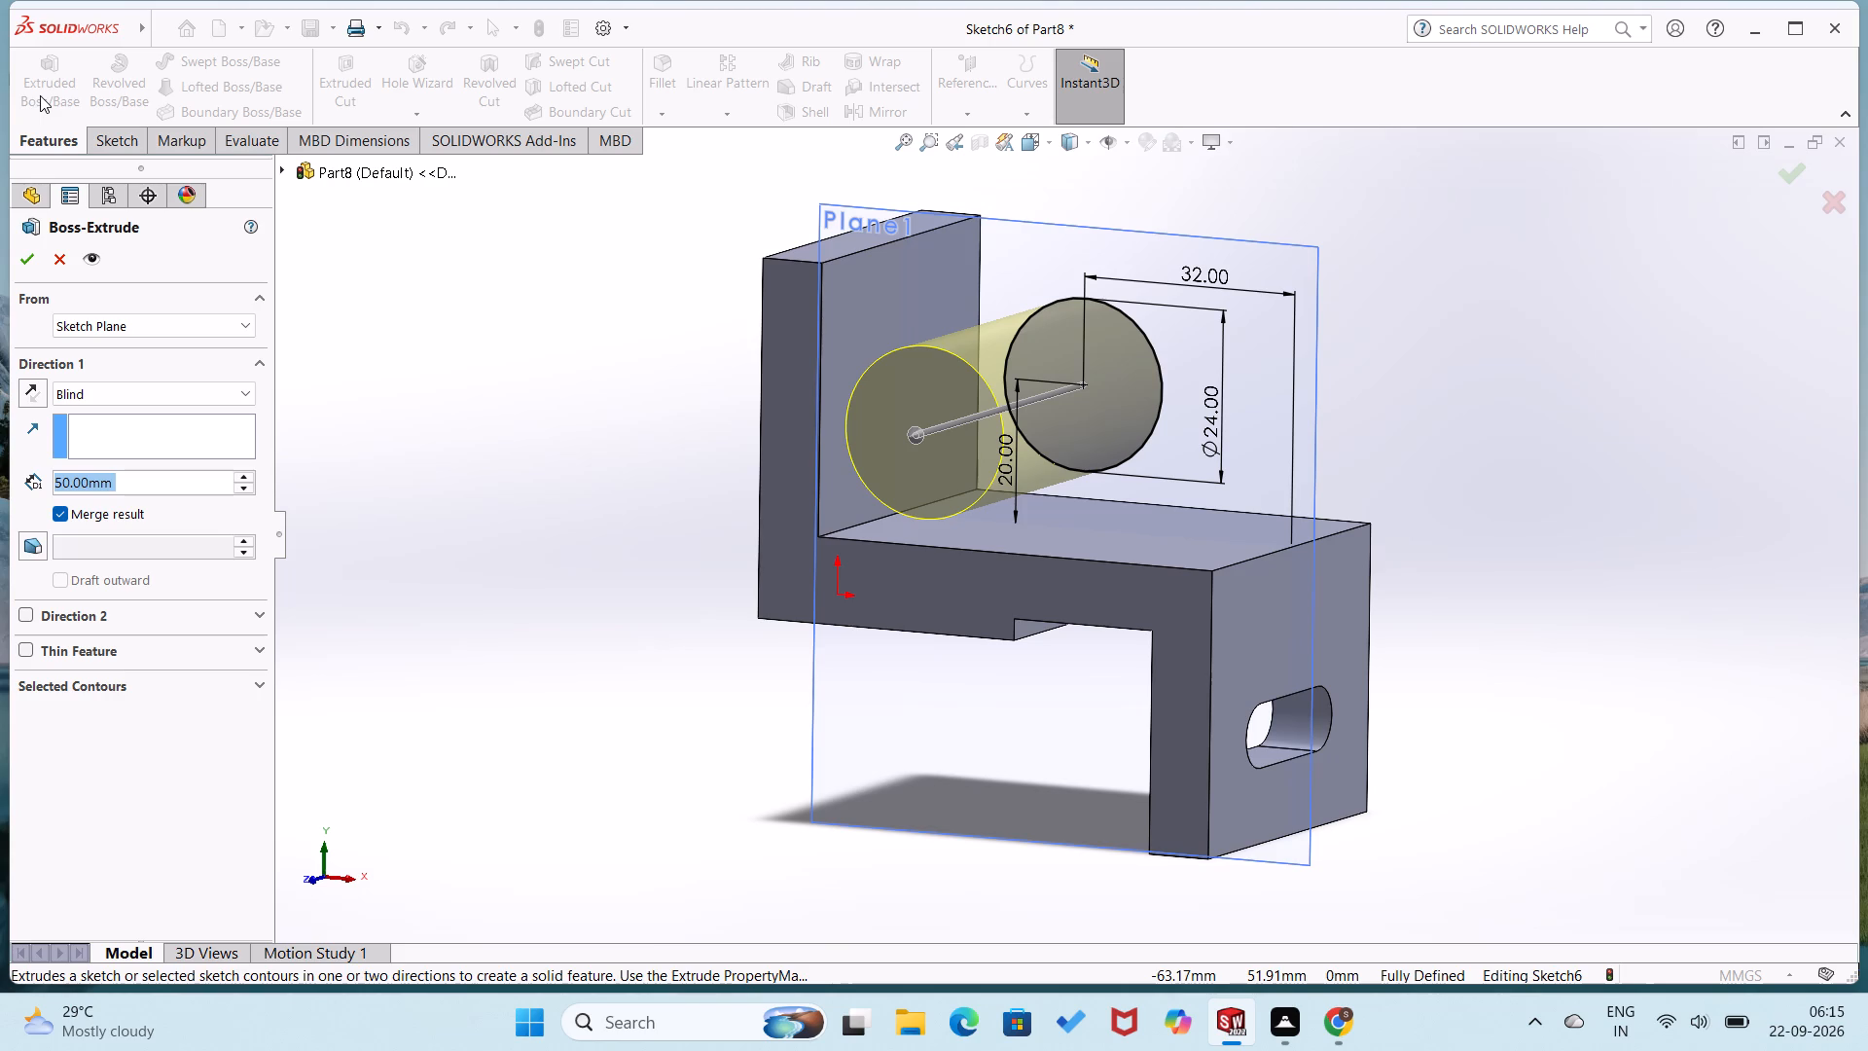
pyautogui.click(236, 393)
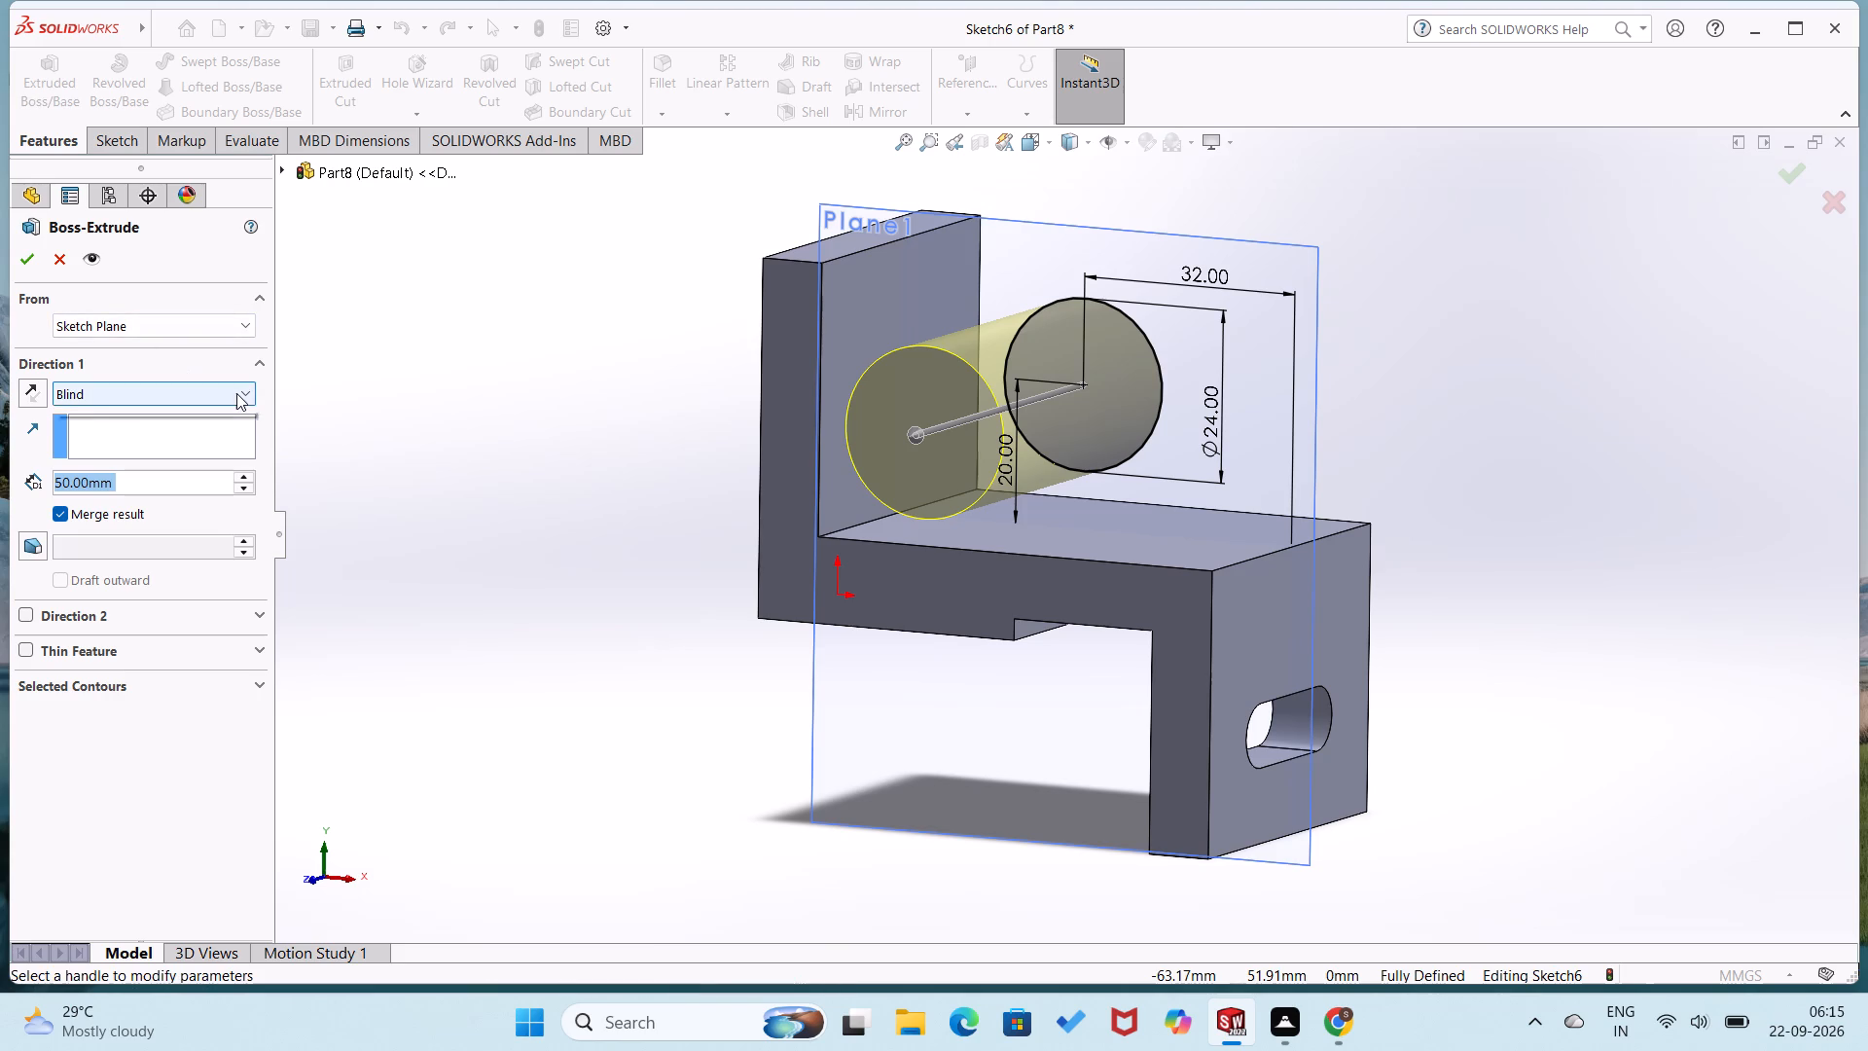
pyautogui.click(247, 510)
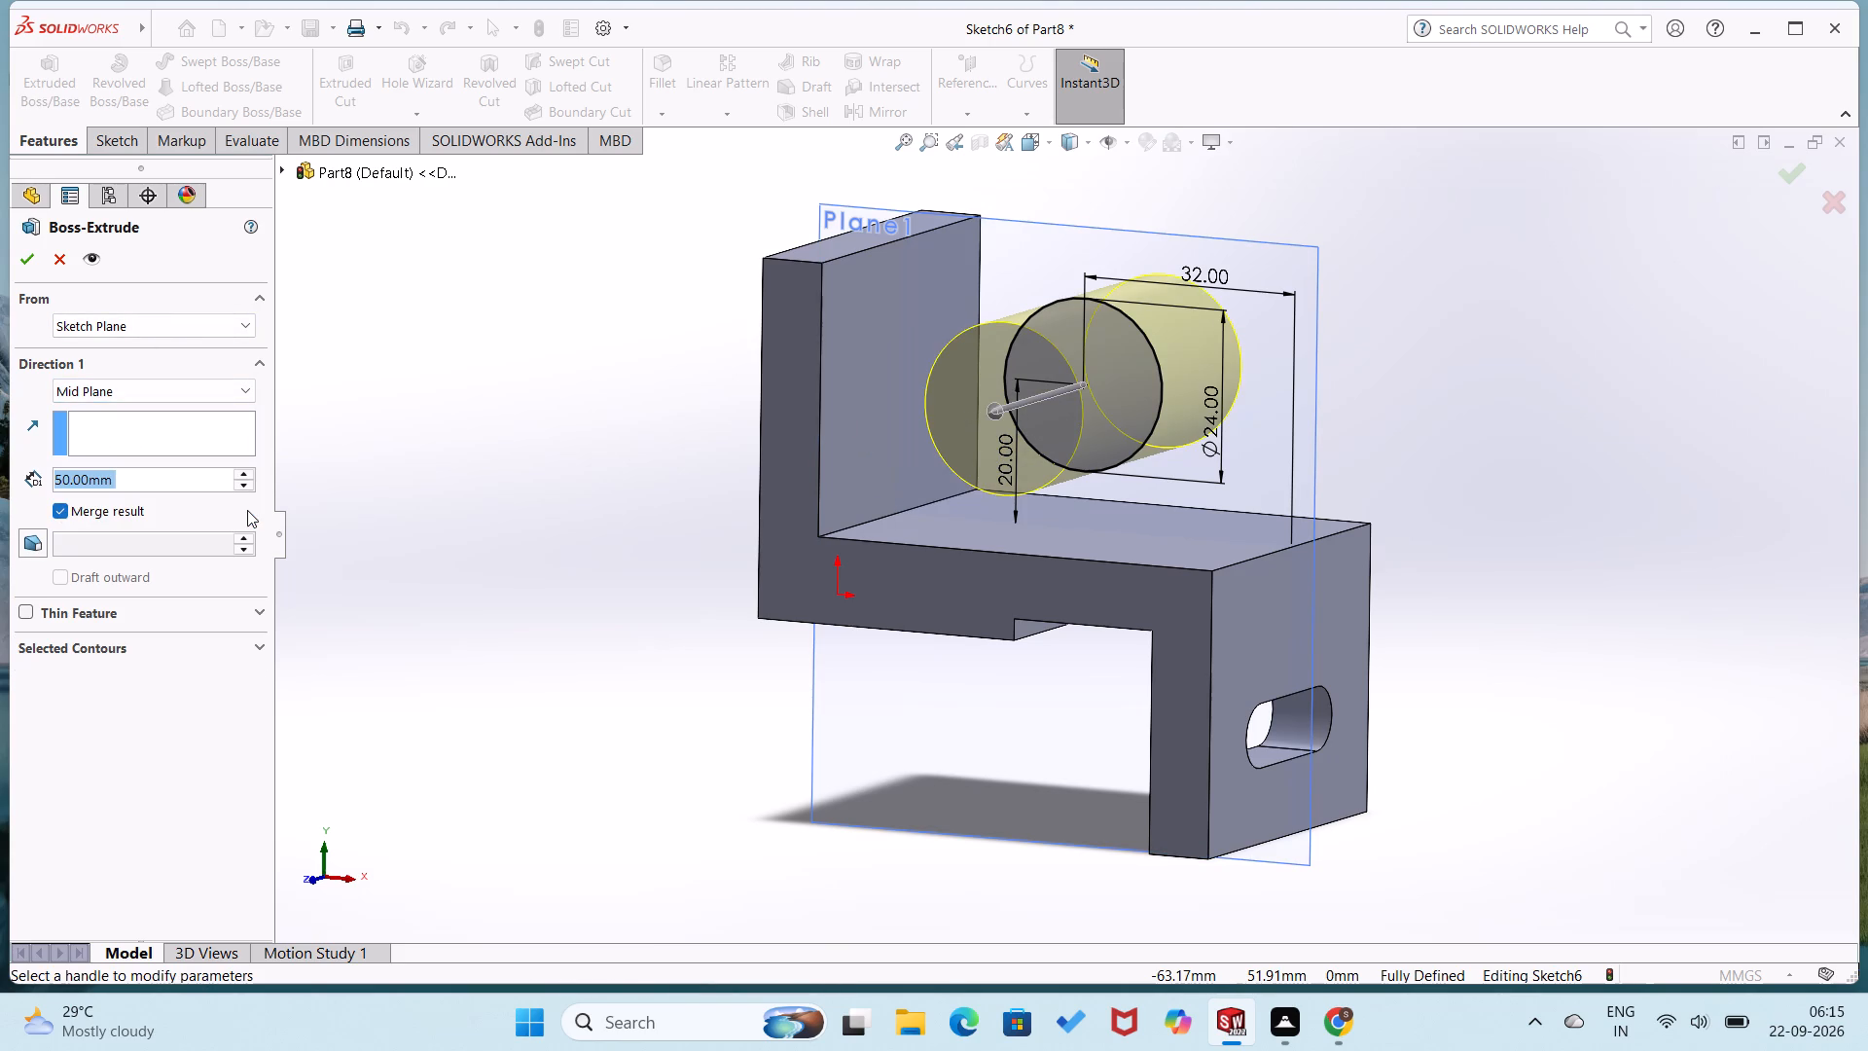
pyautogui.press('1')
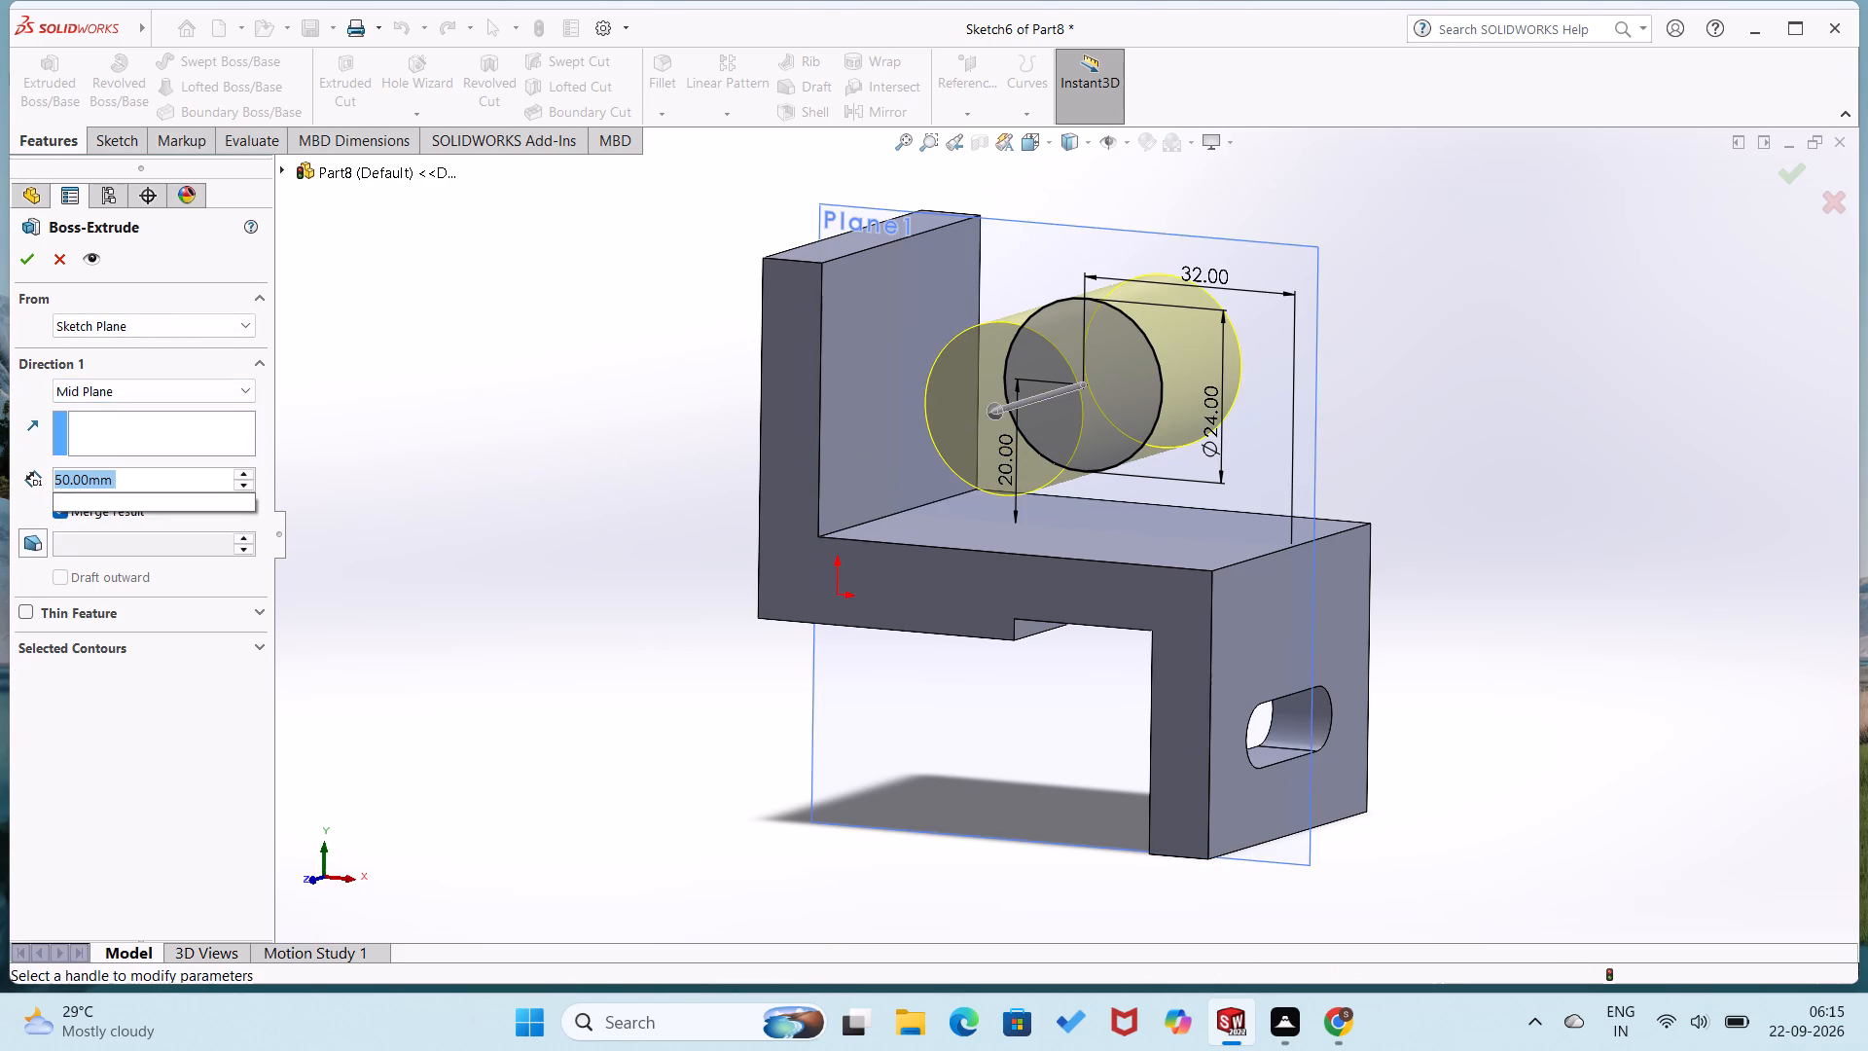
pyautogui.press('6')
pyautogui.press('Return')
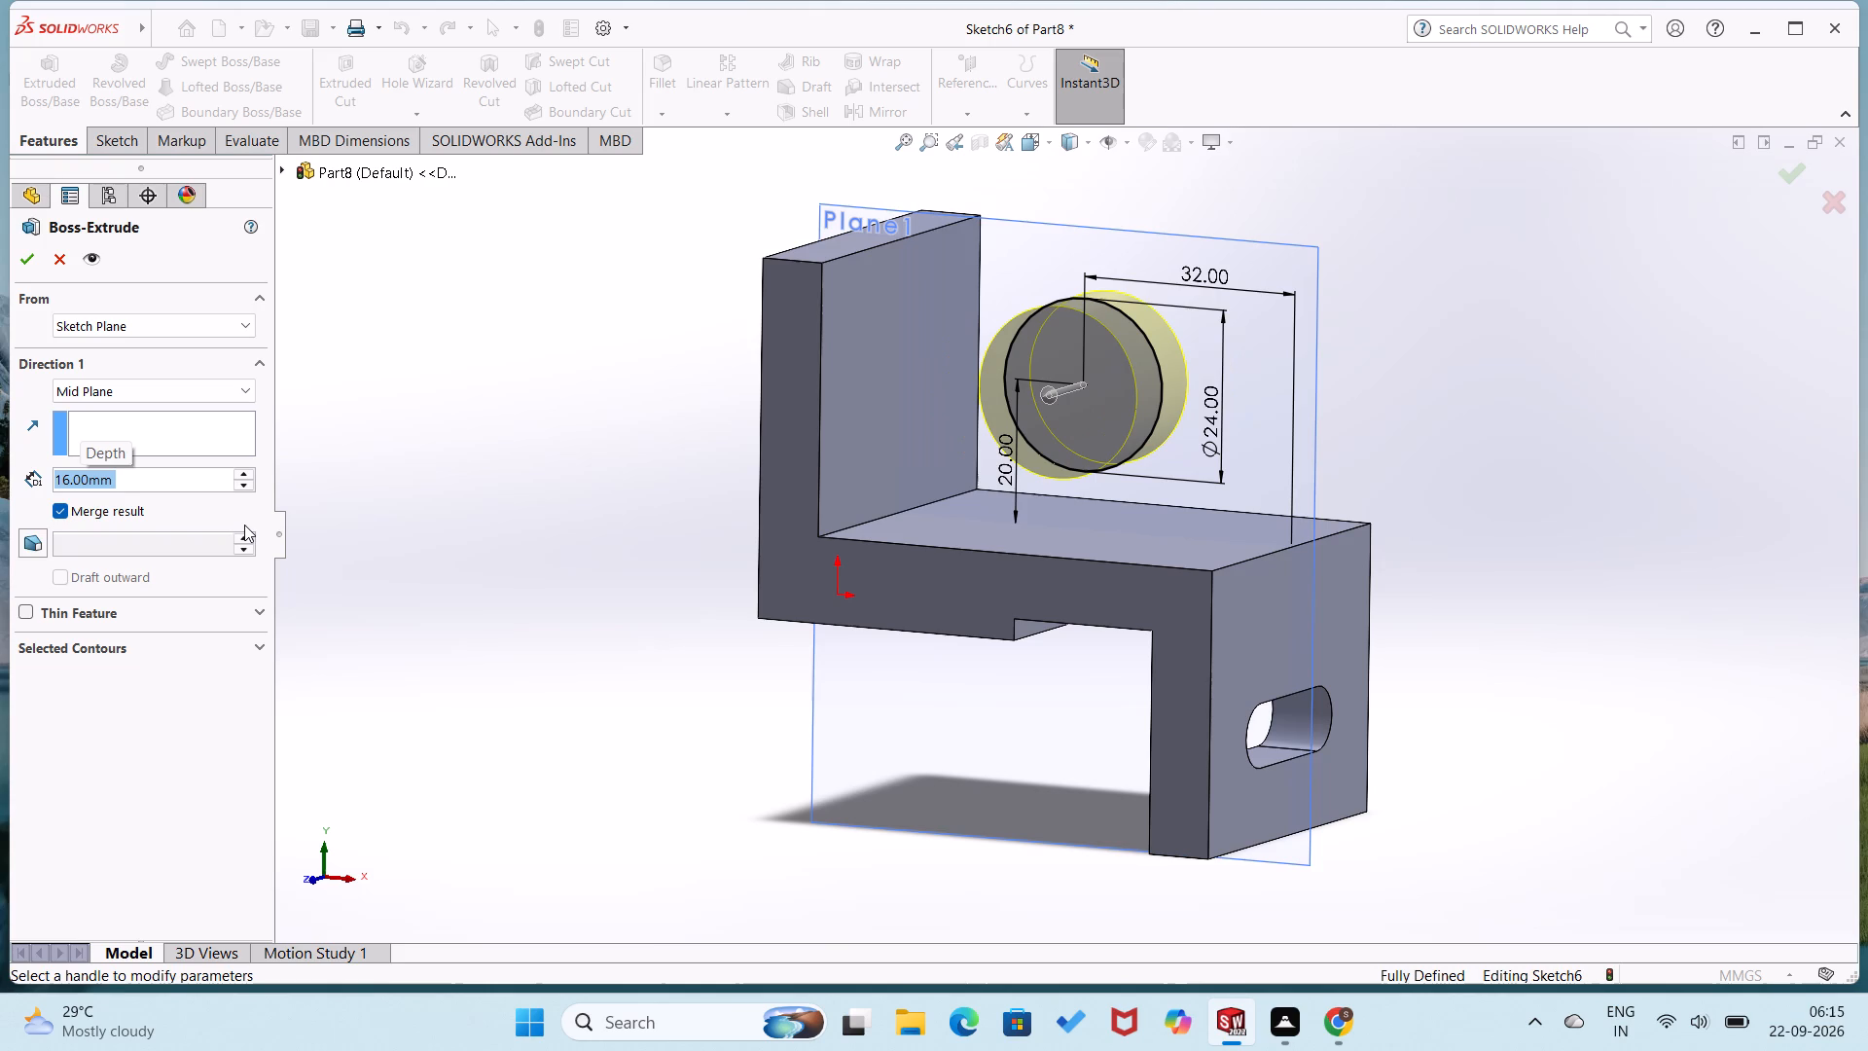
pyautogui.click(14, 256)
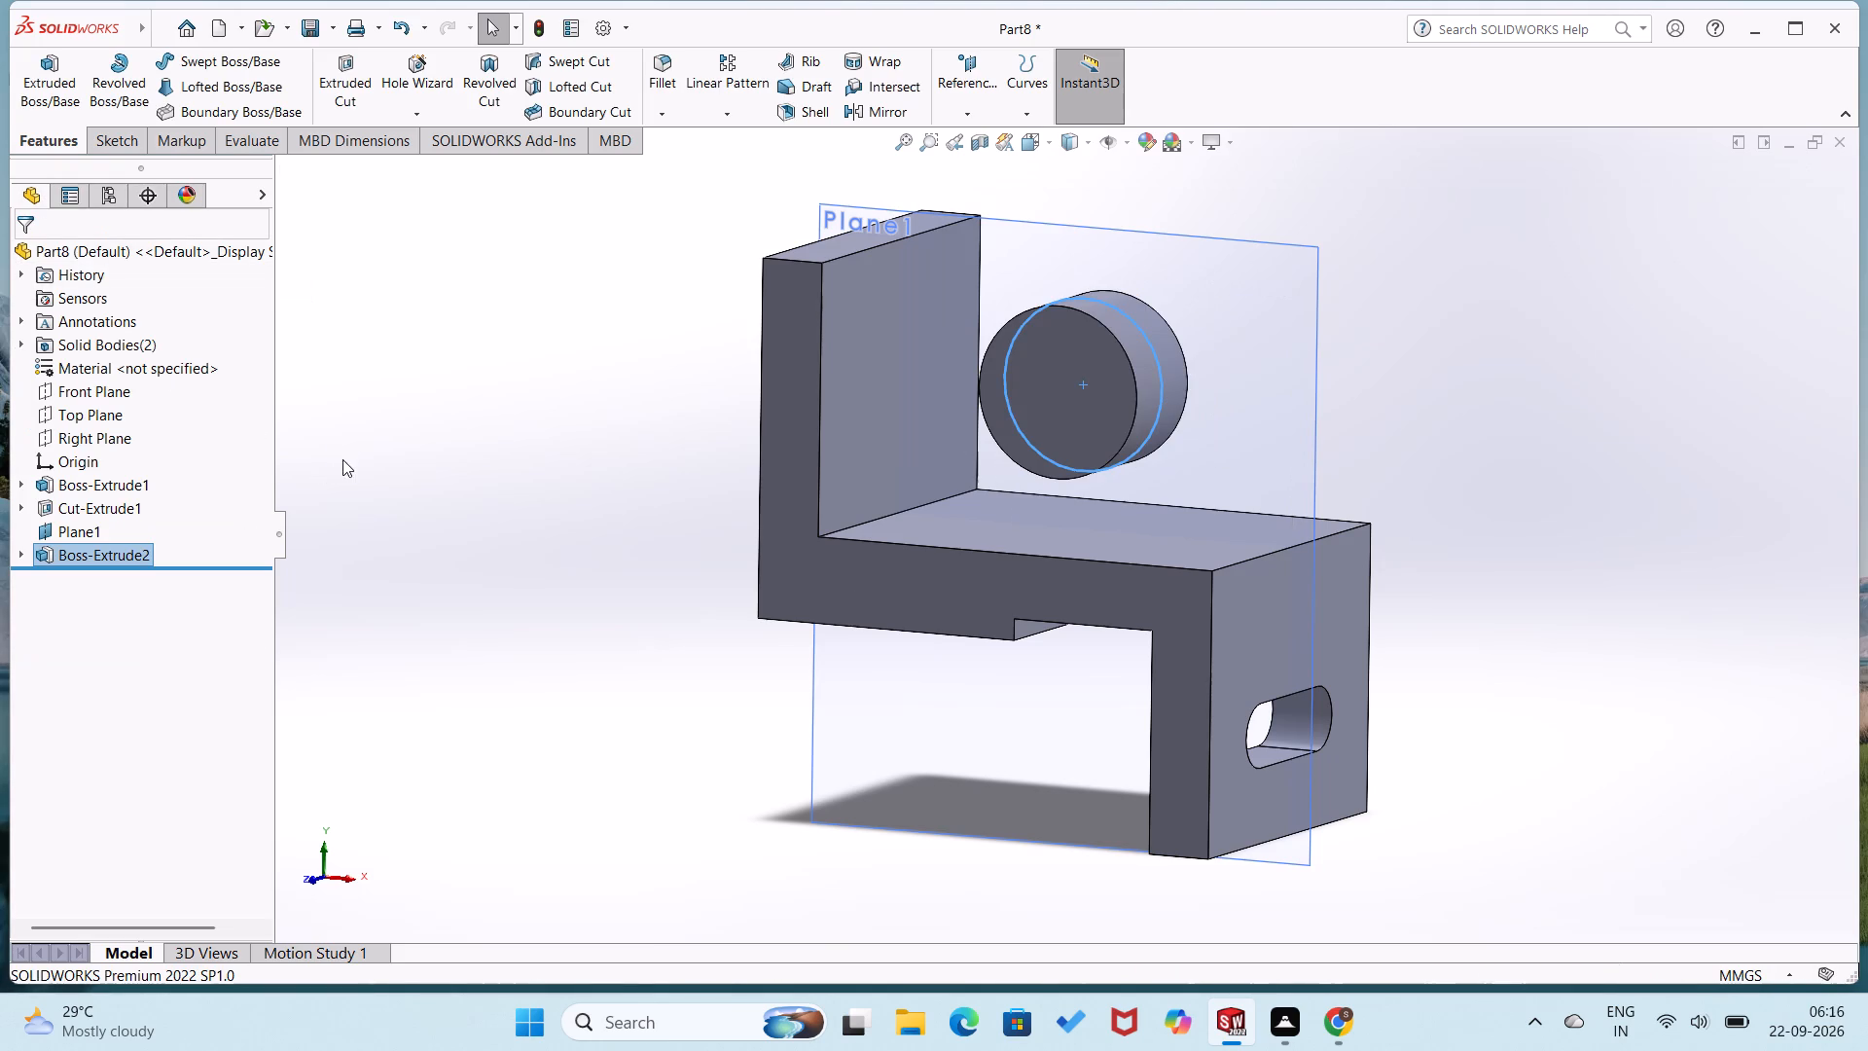
pyautogui.click(342, 459)
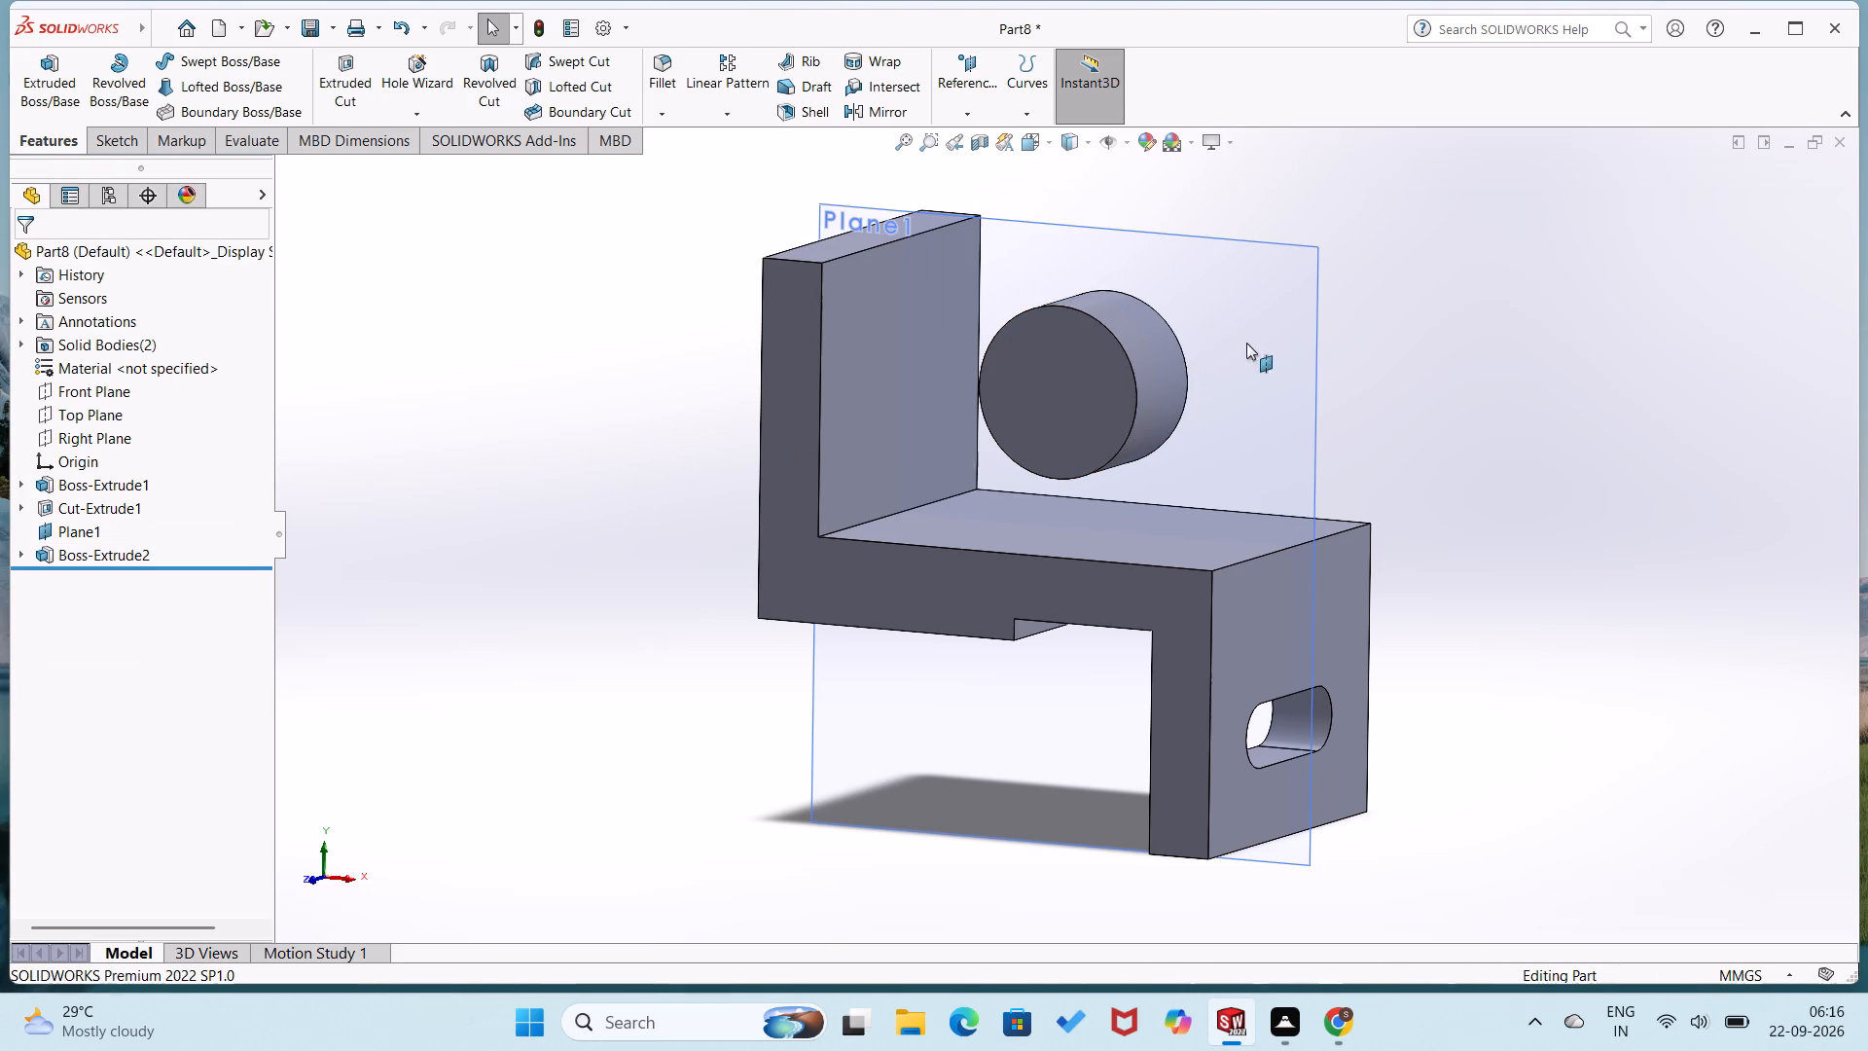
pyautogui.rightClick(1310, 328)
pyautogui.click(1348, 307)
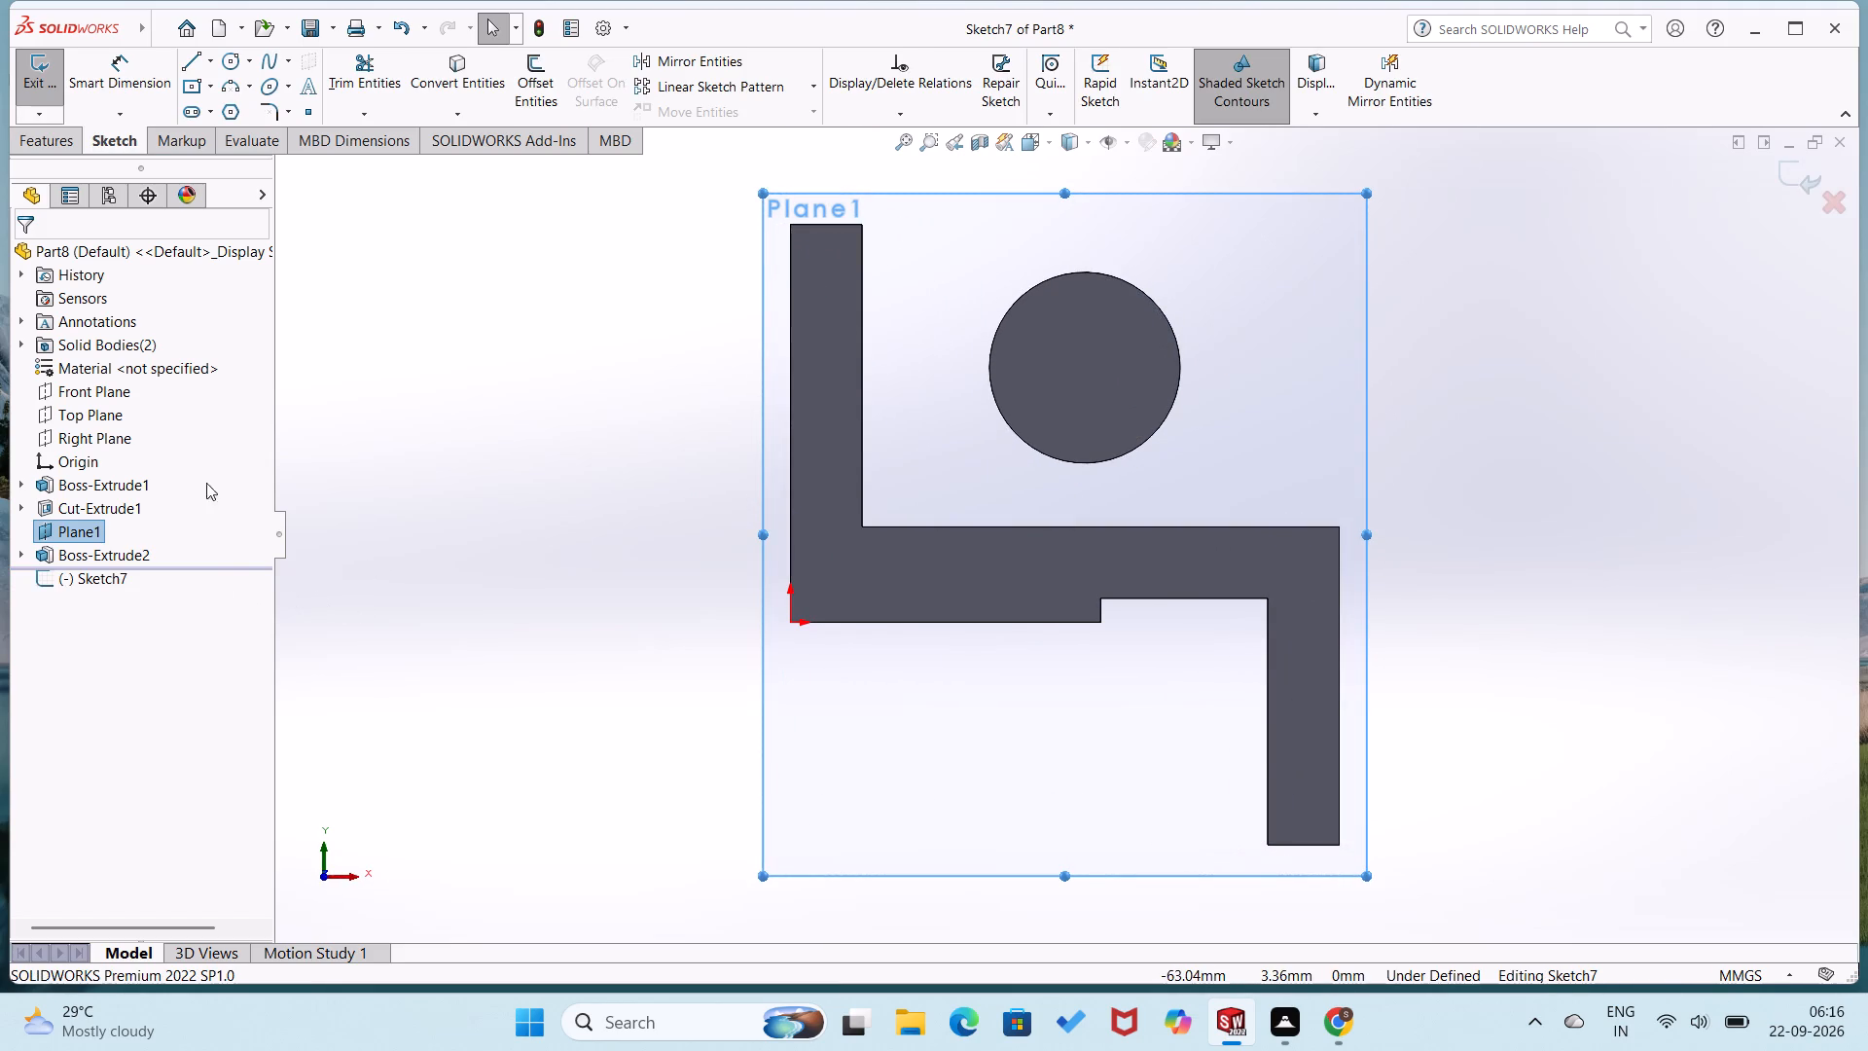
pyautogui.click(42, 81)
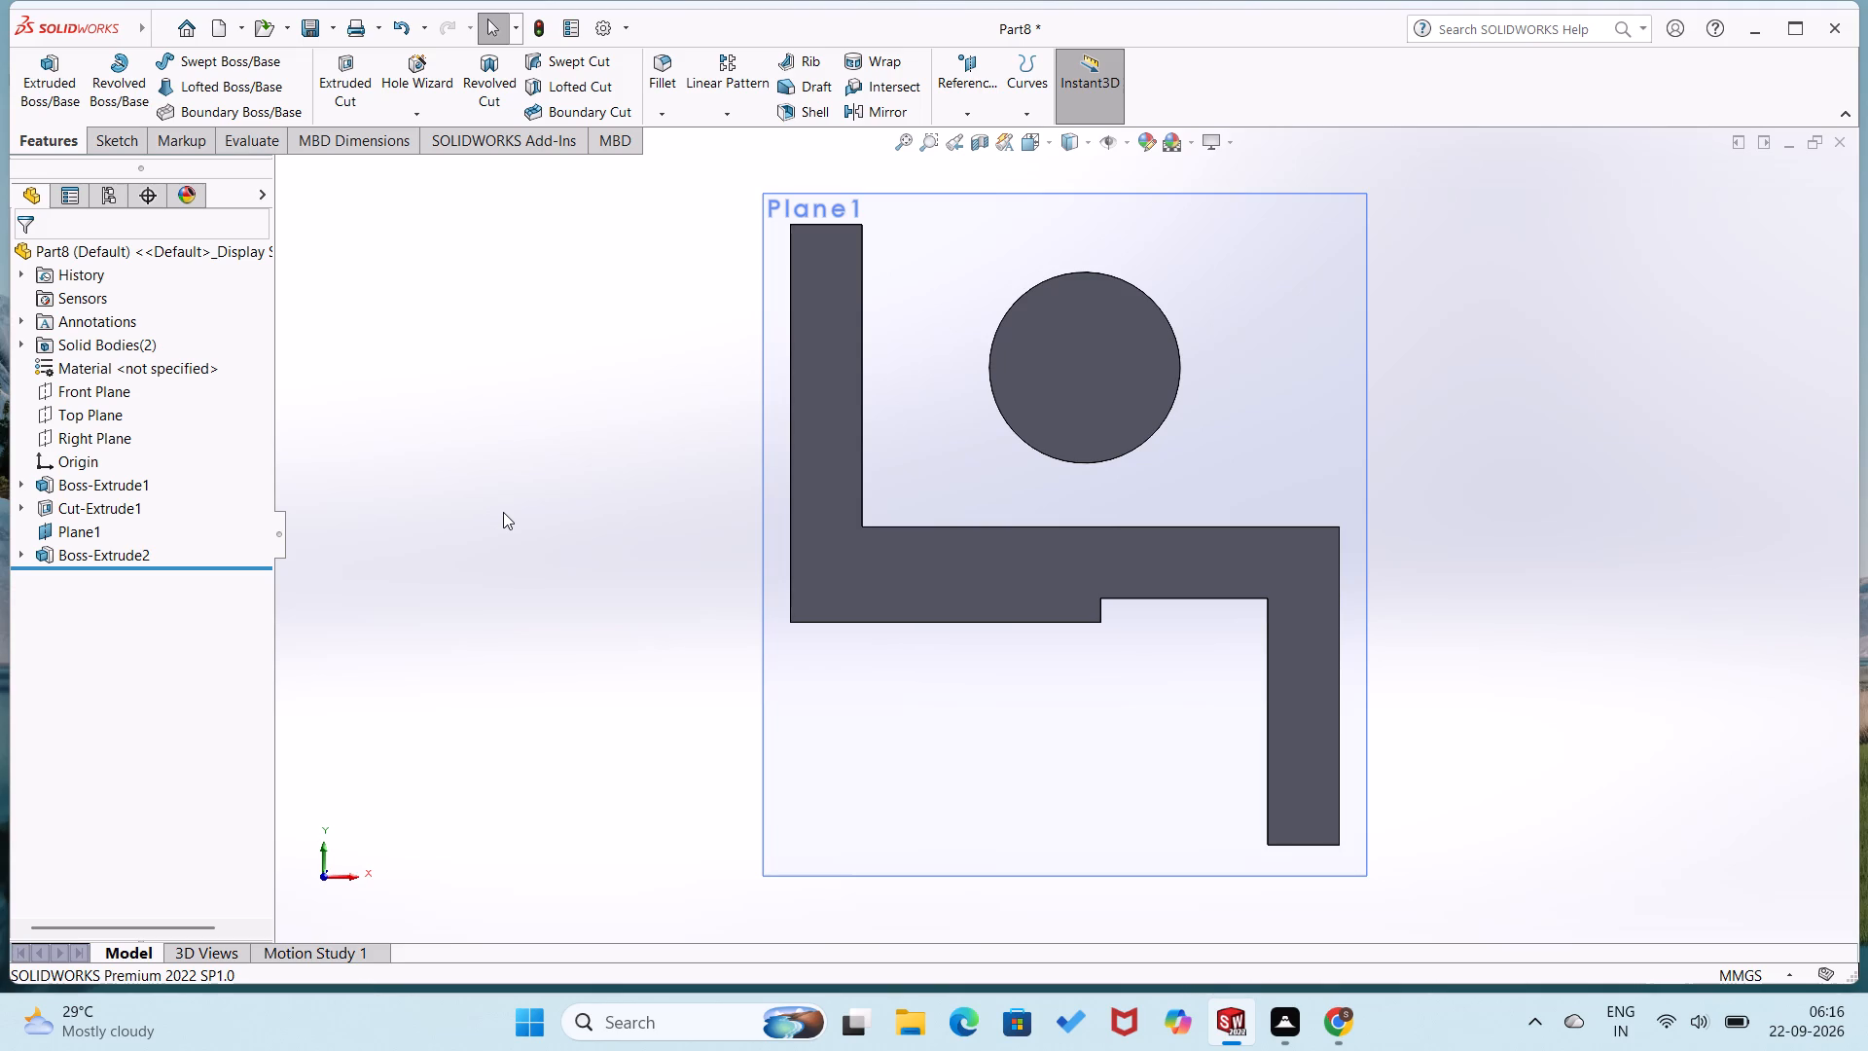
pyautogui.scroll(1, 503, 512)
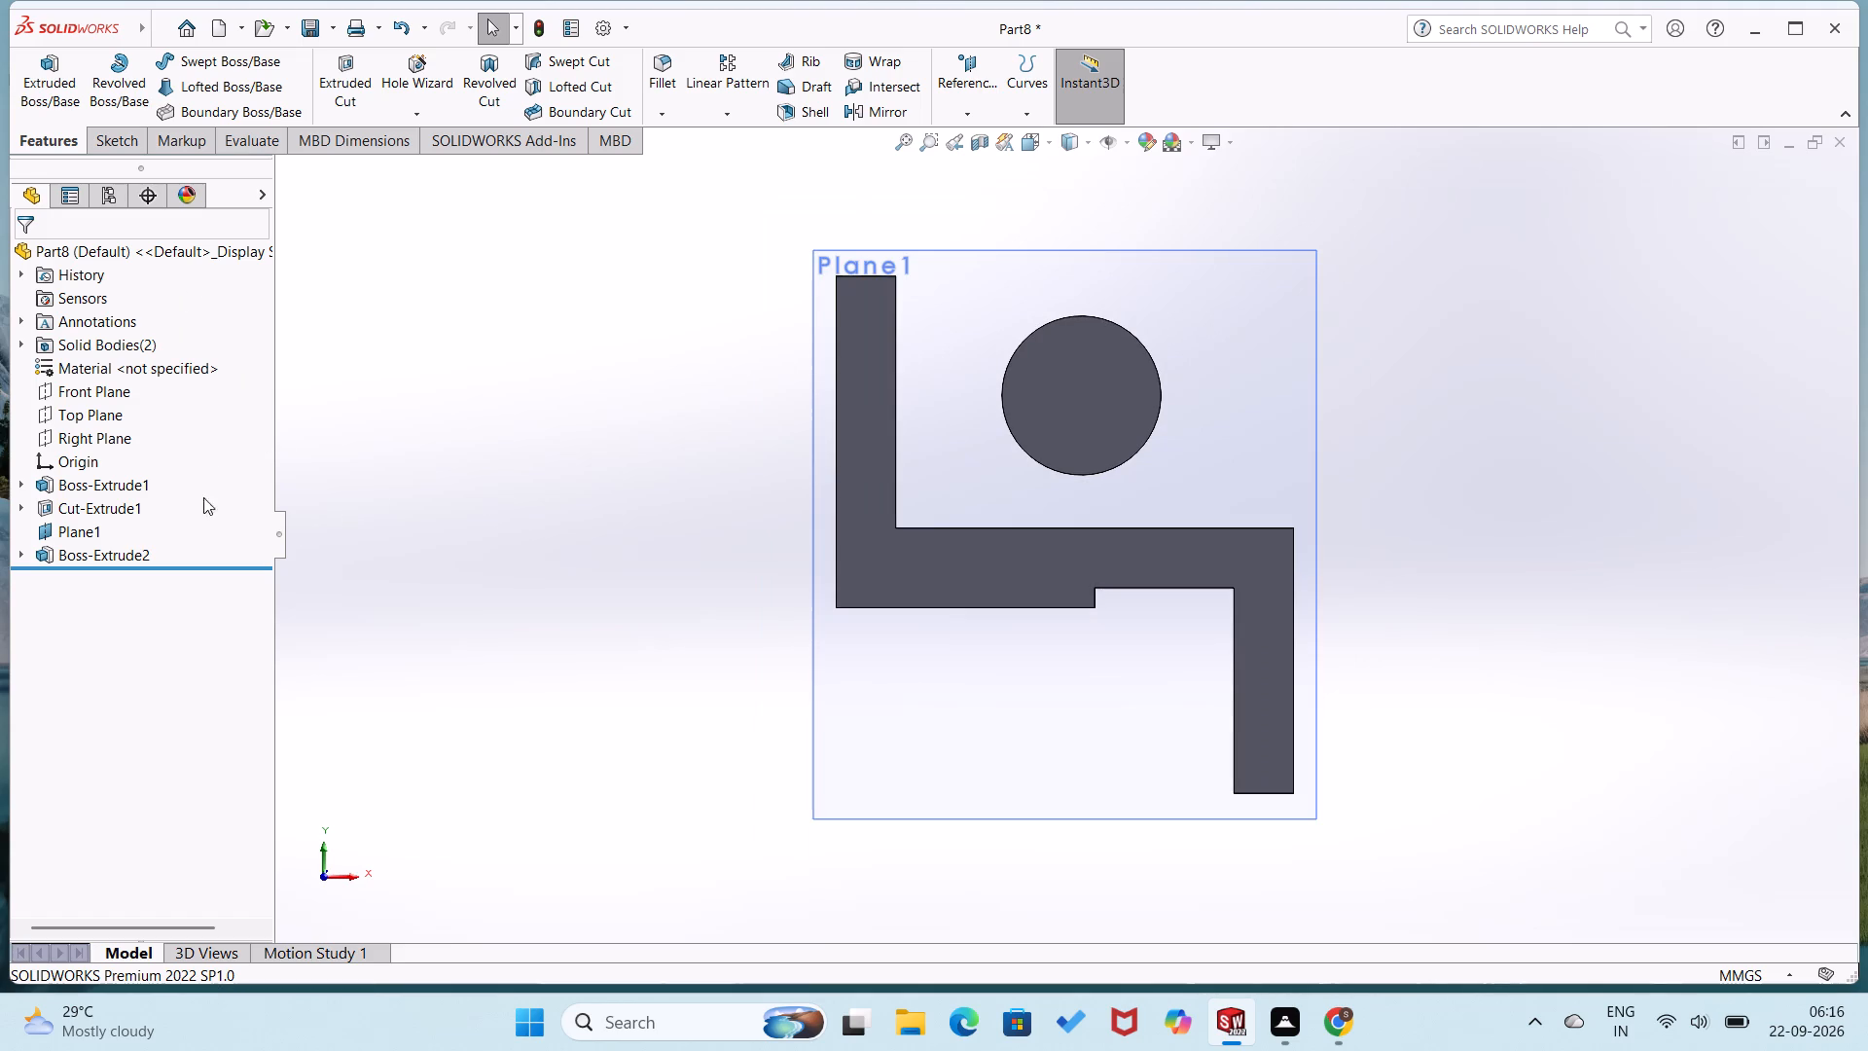
# Roll the feature history back to just before the round boss extrusion, directly after Plane1.
pyautogui.click(109, 137)
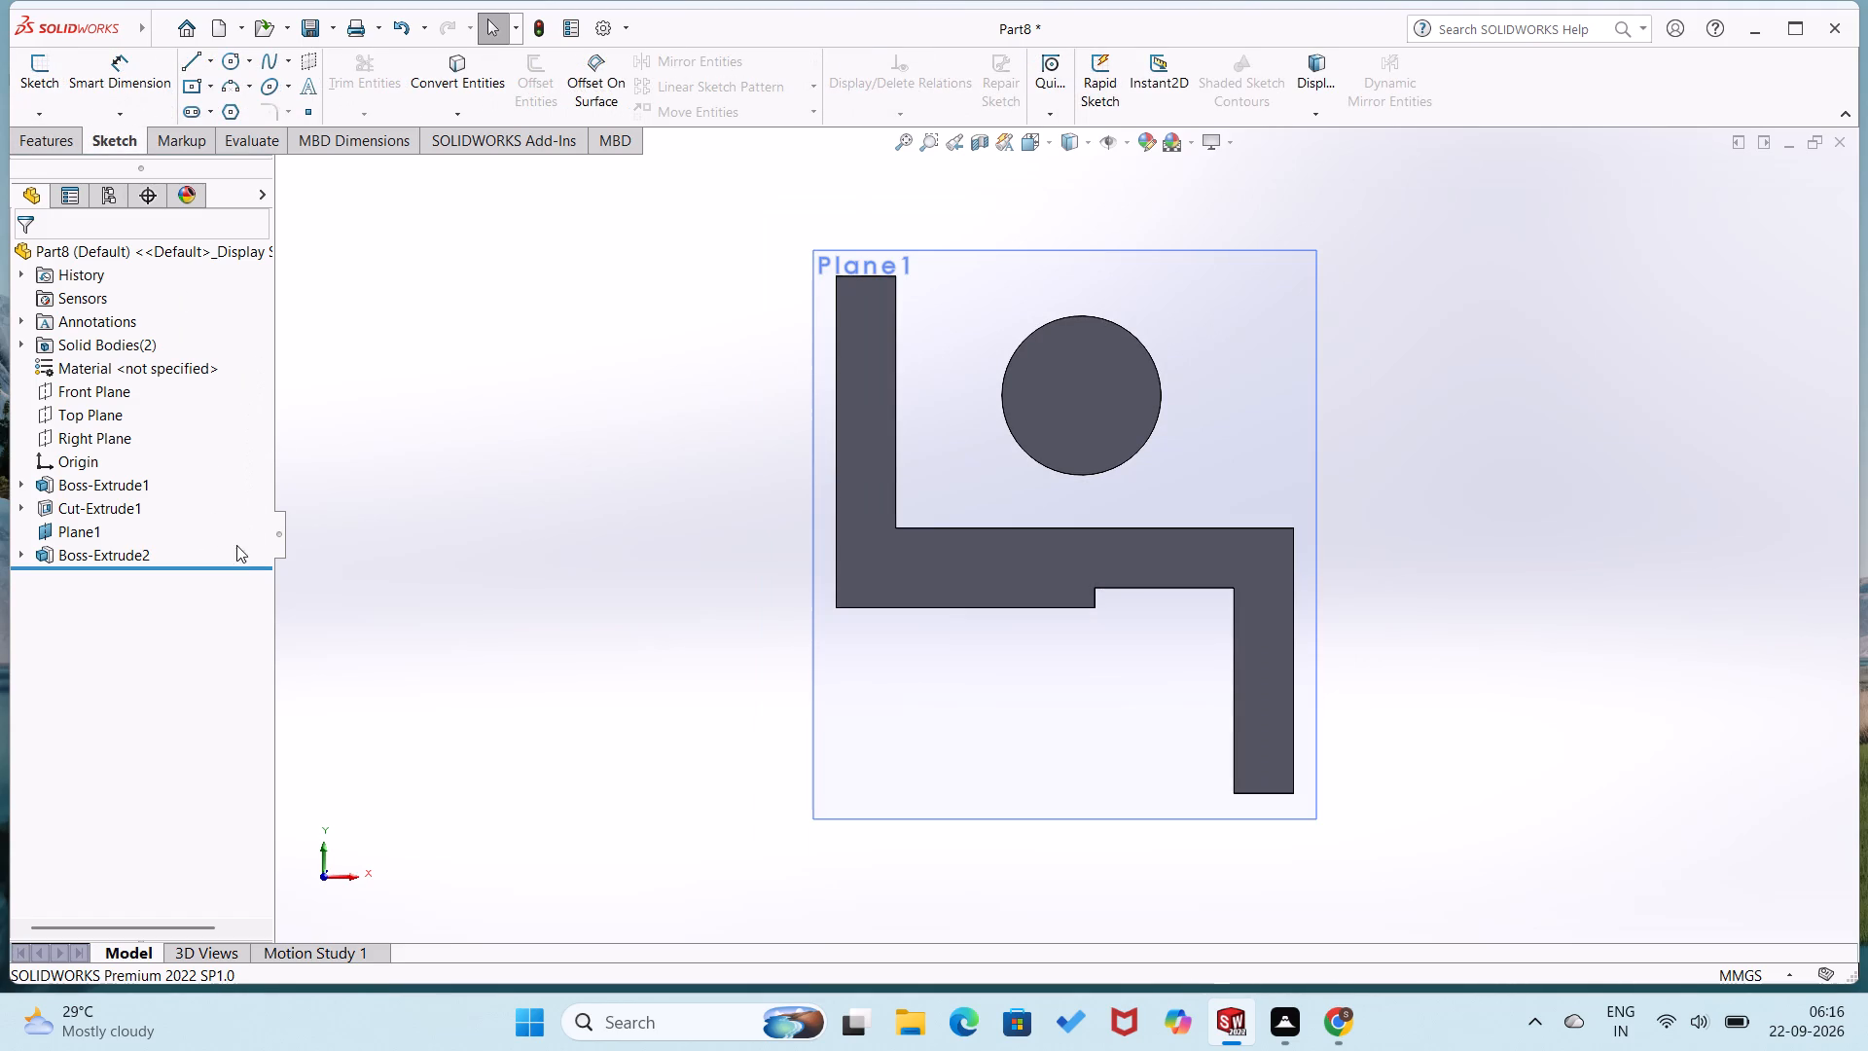
pyautogui.moveTo(238, 563); pyautogui.dragTo(263, 544)
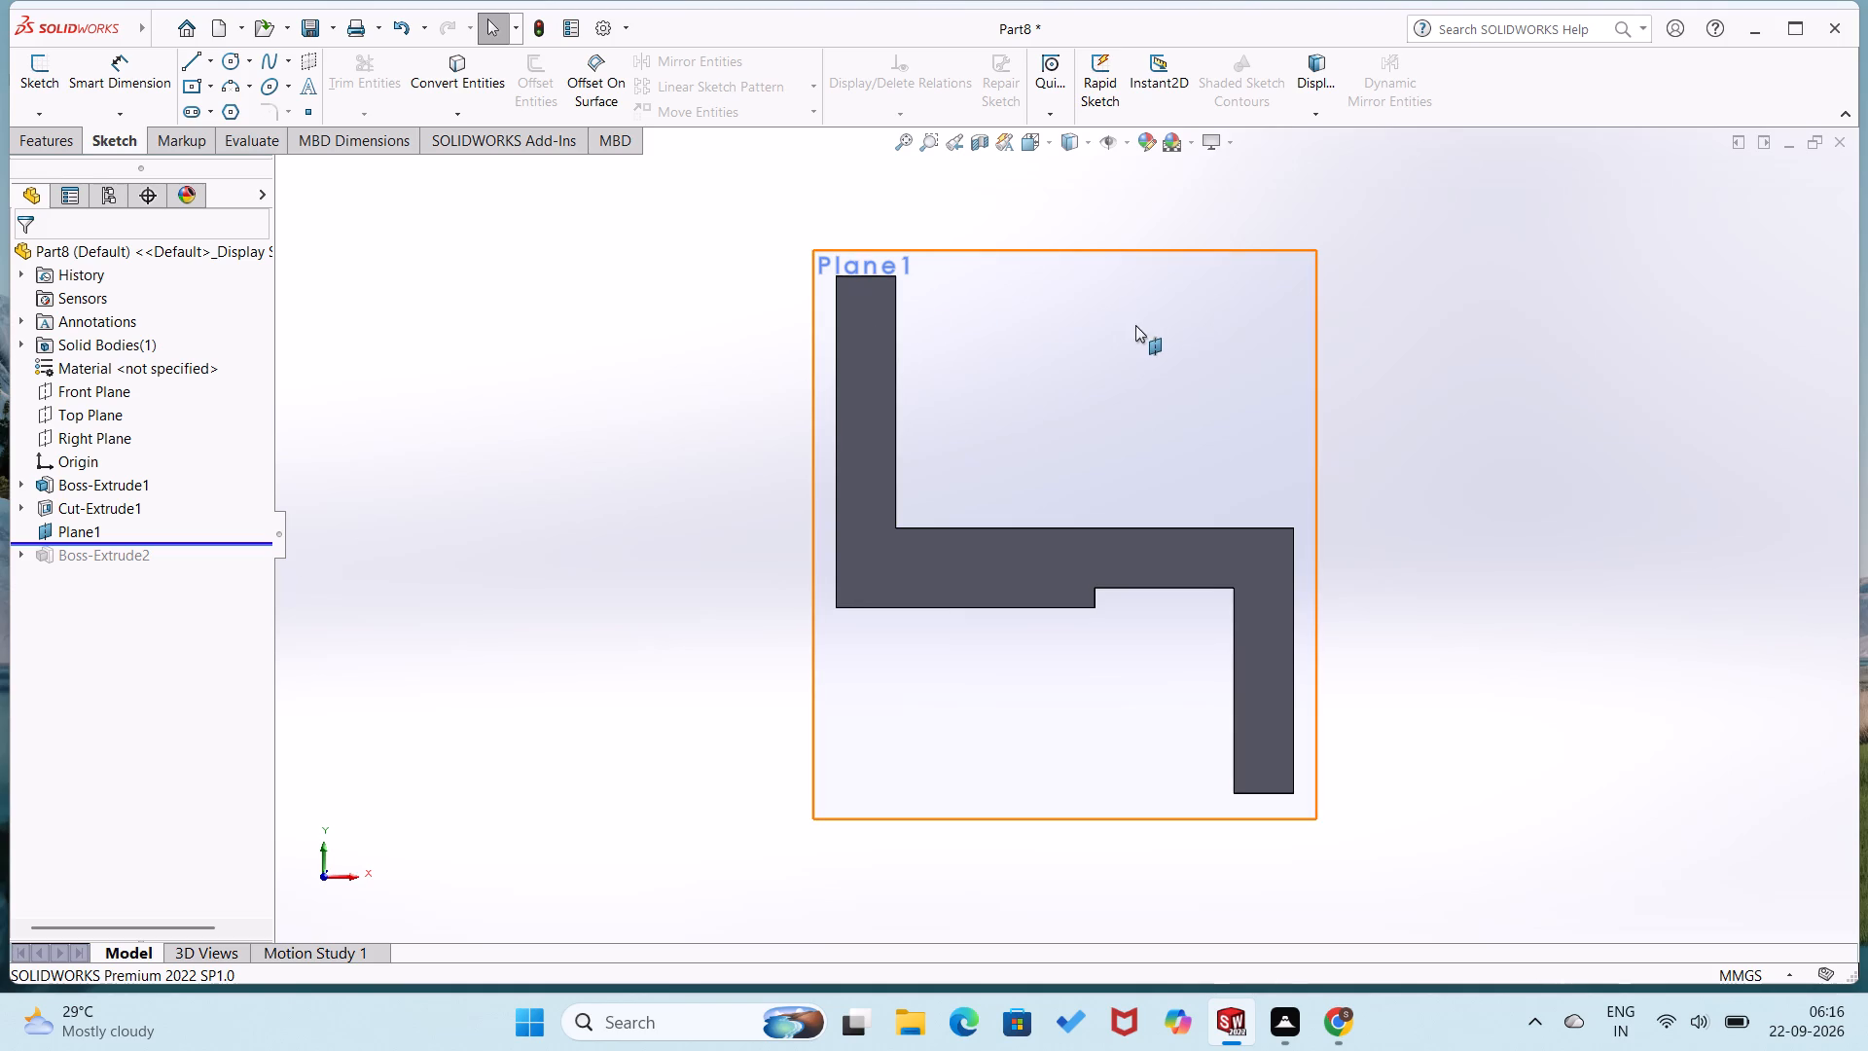
# Sketch a closed profile on Plane1: upright's inner edge, concave arc, horizontal line, convex arc, sloped line about 33 mm long, and 60 mm base along the ledge.
pyautogui.rightClick(1301, 302)
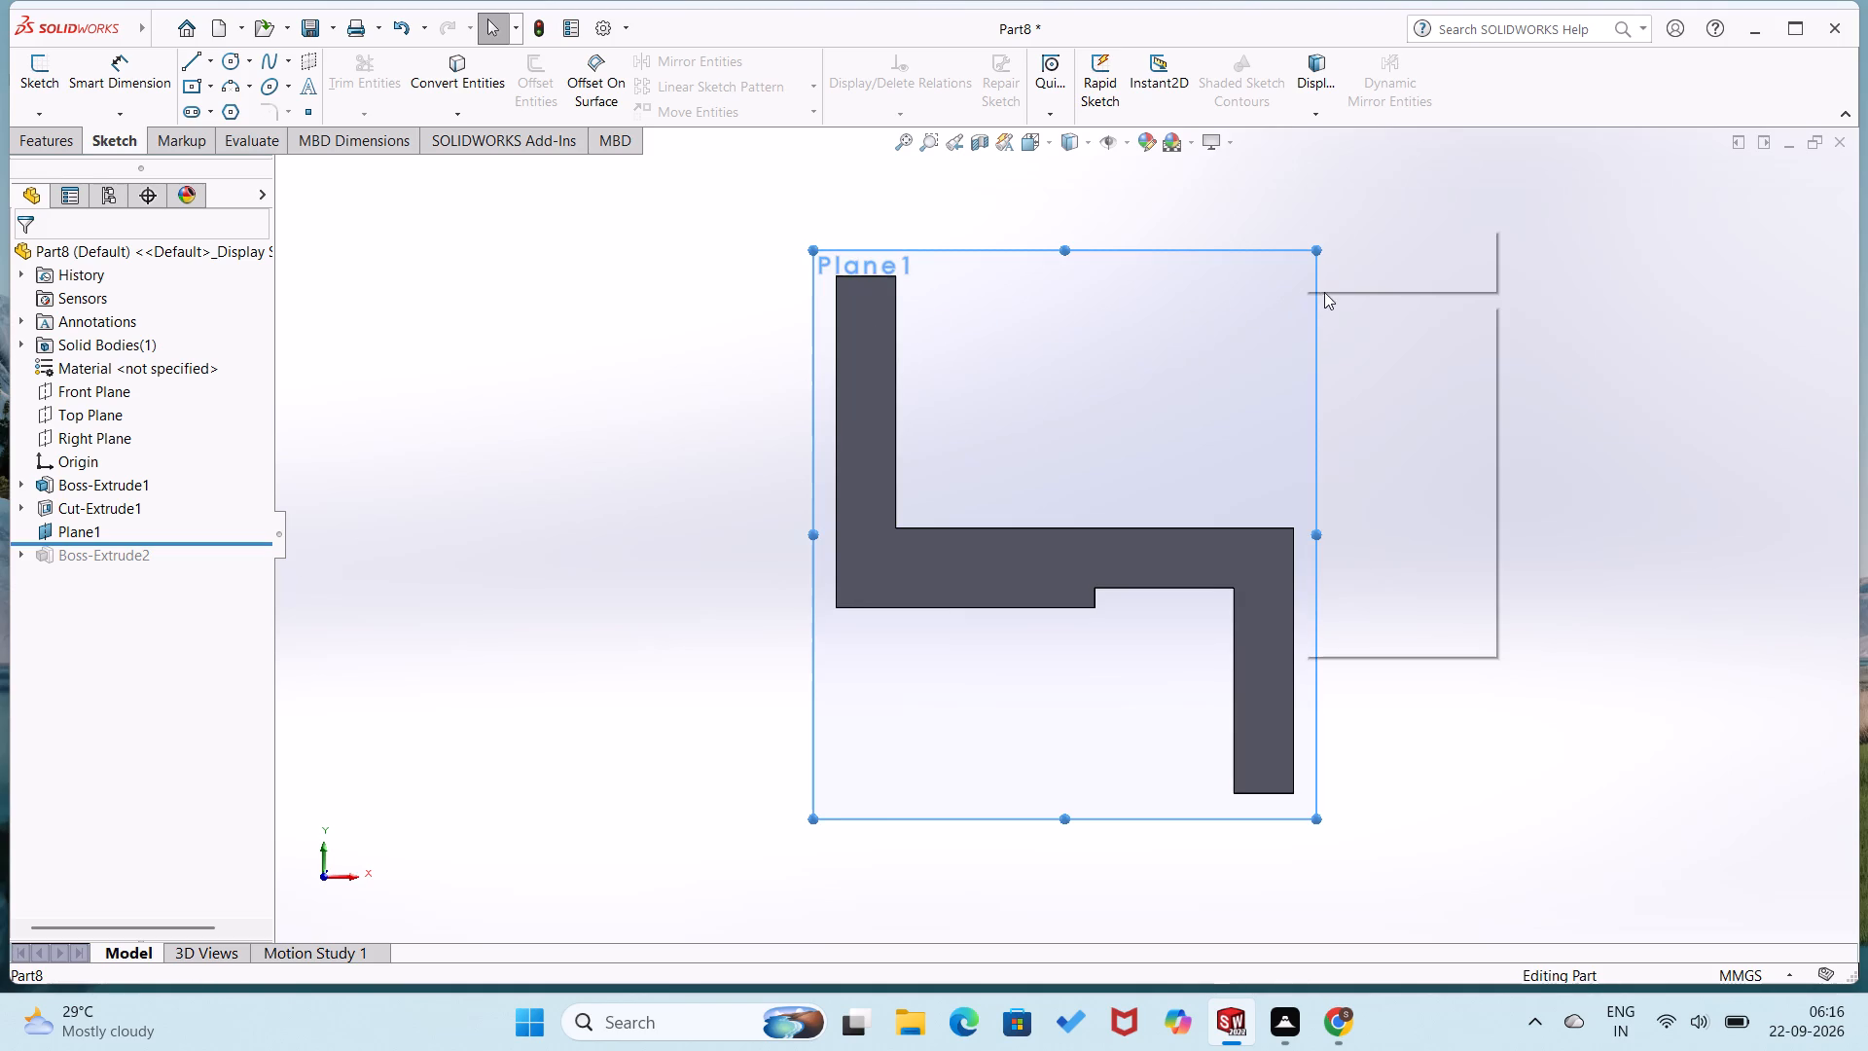
pyautogui.click(1350, 272)
pyautogui.moveTo(681, 391); pyautogui.dragTo(430, 449, button='right')
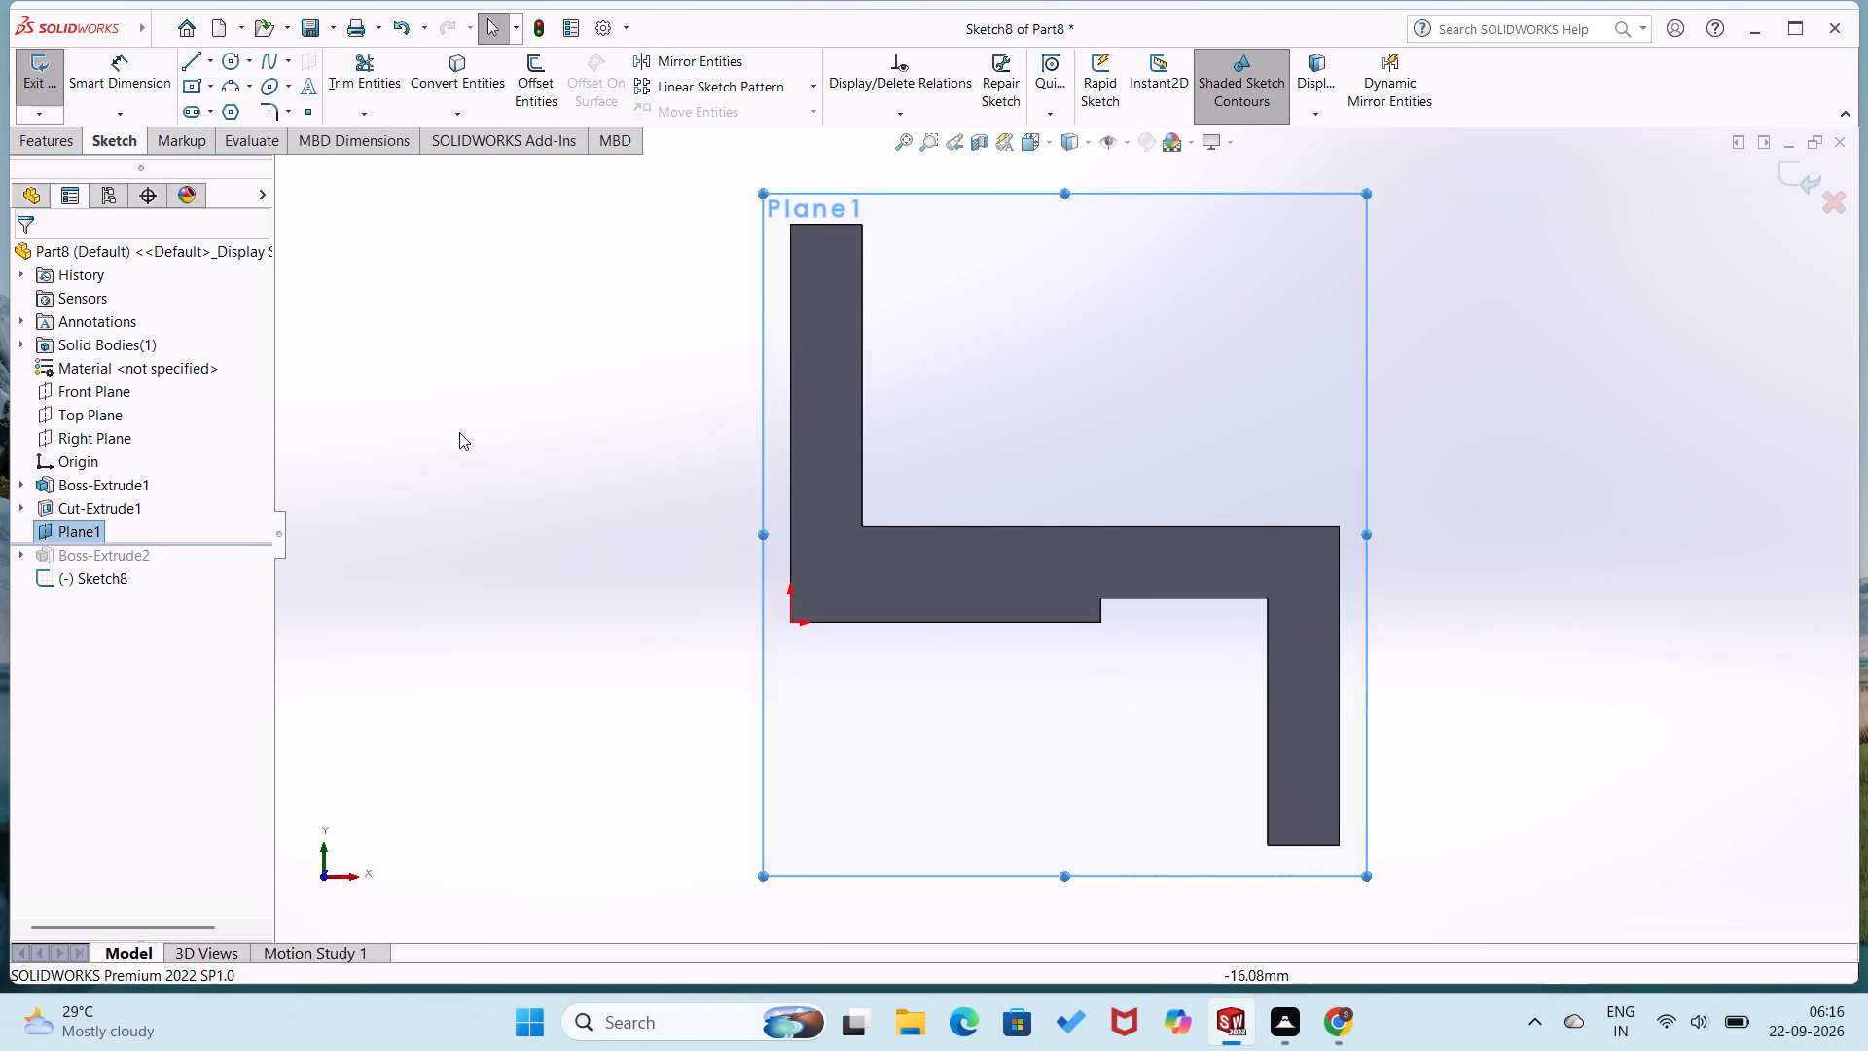
pyautogui.click(859, 527)
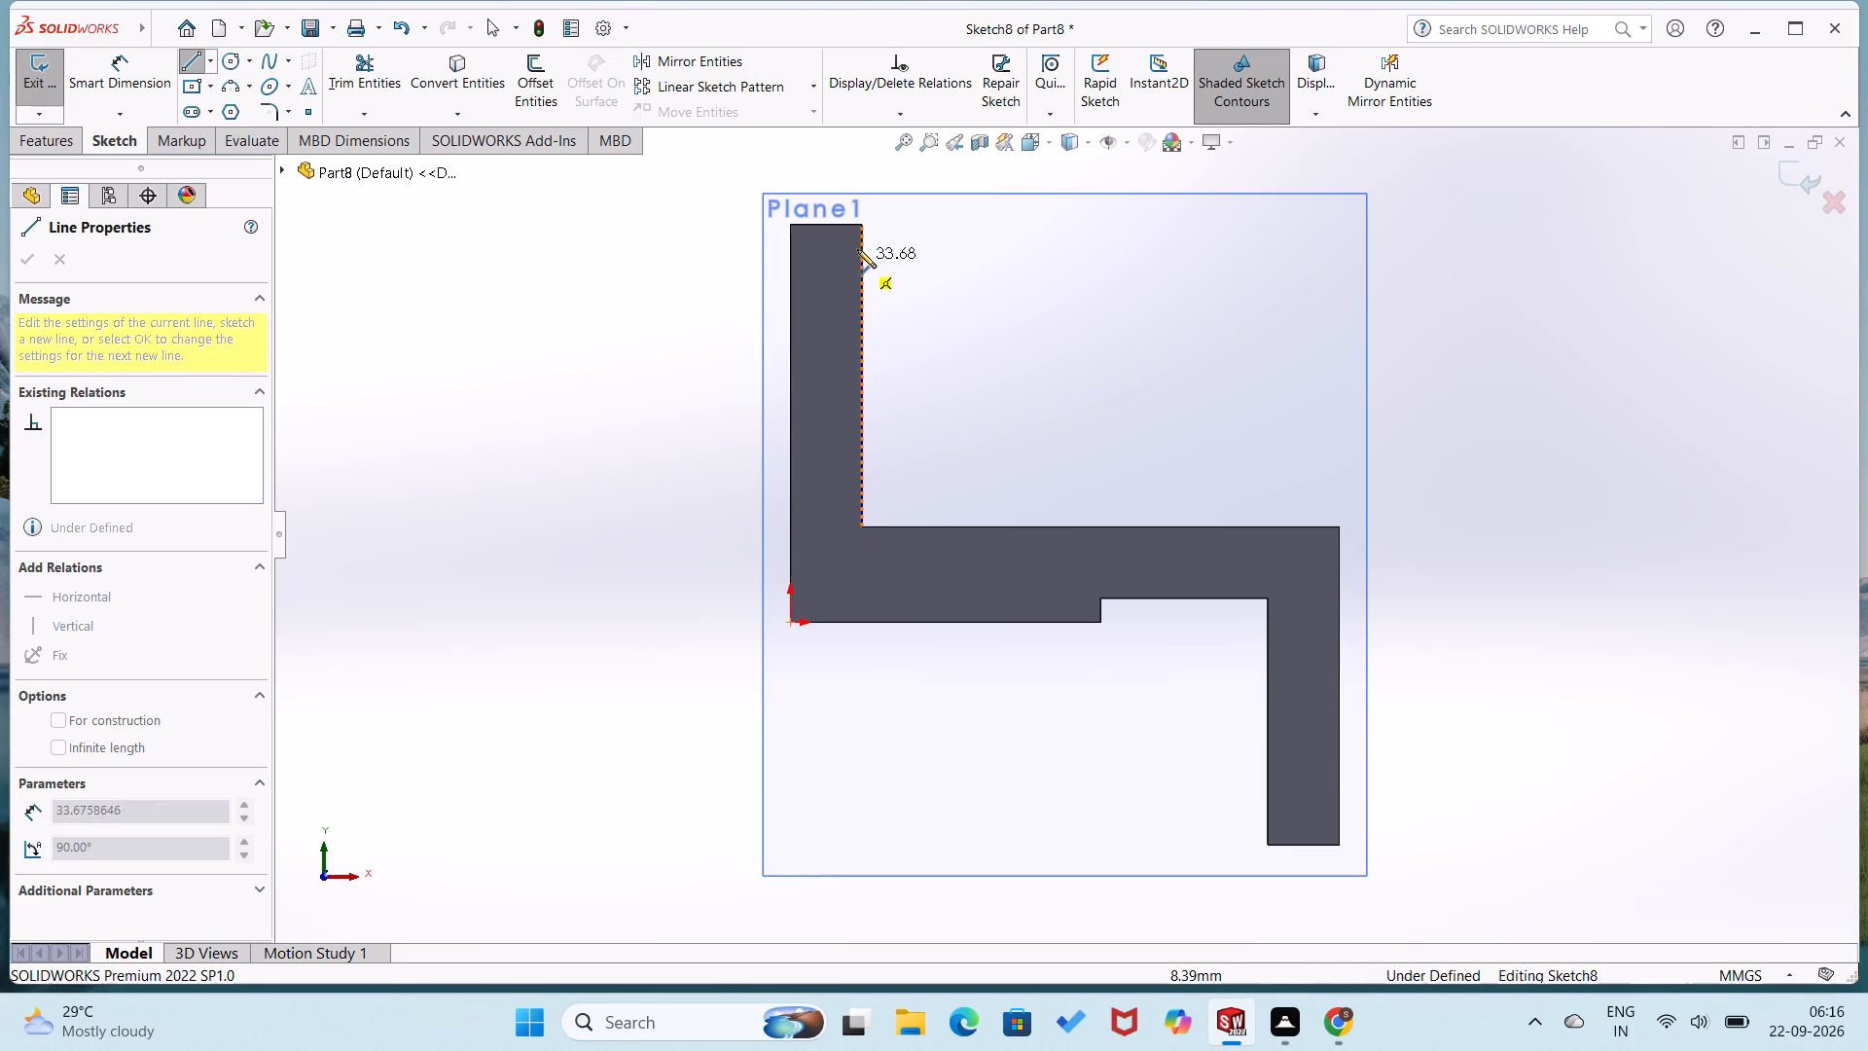
pyautogui.click(862, 222)
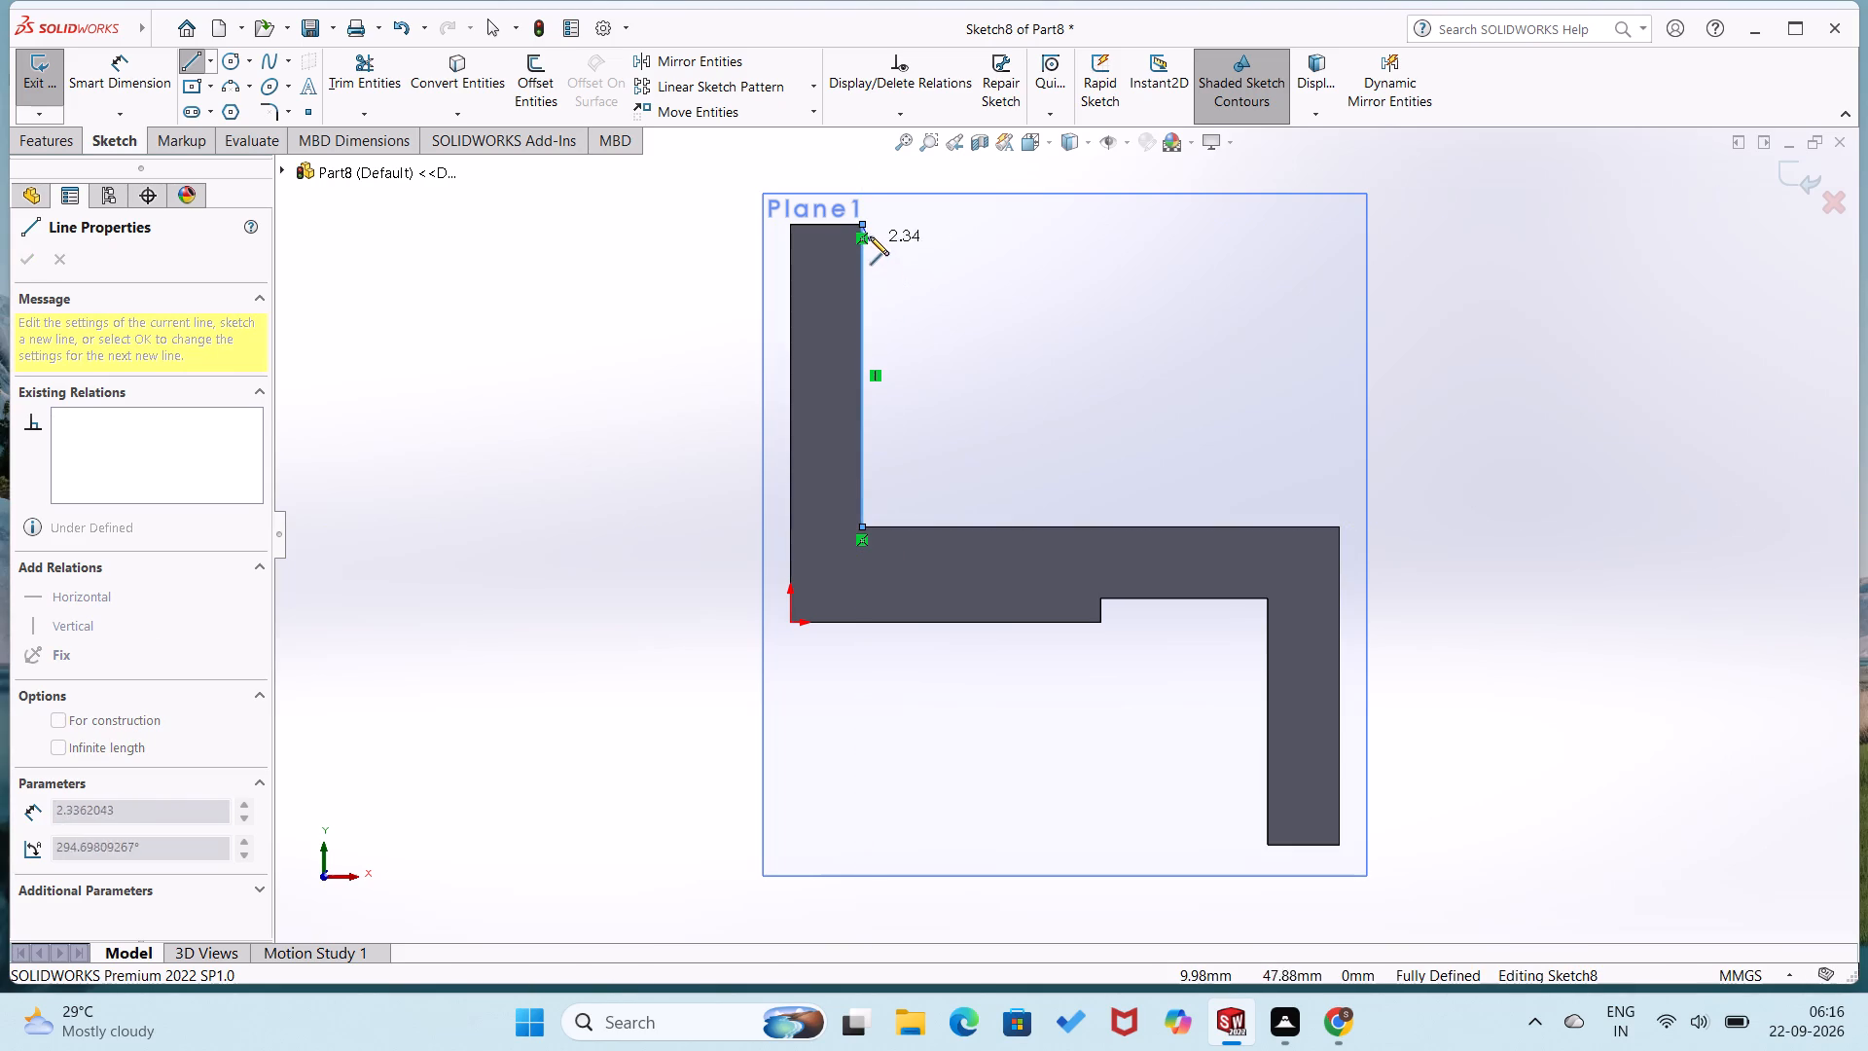
pyautogui.click(916, 266)
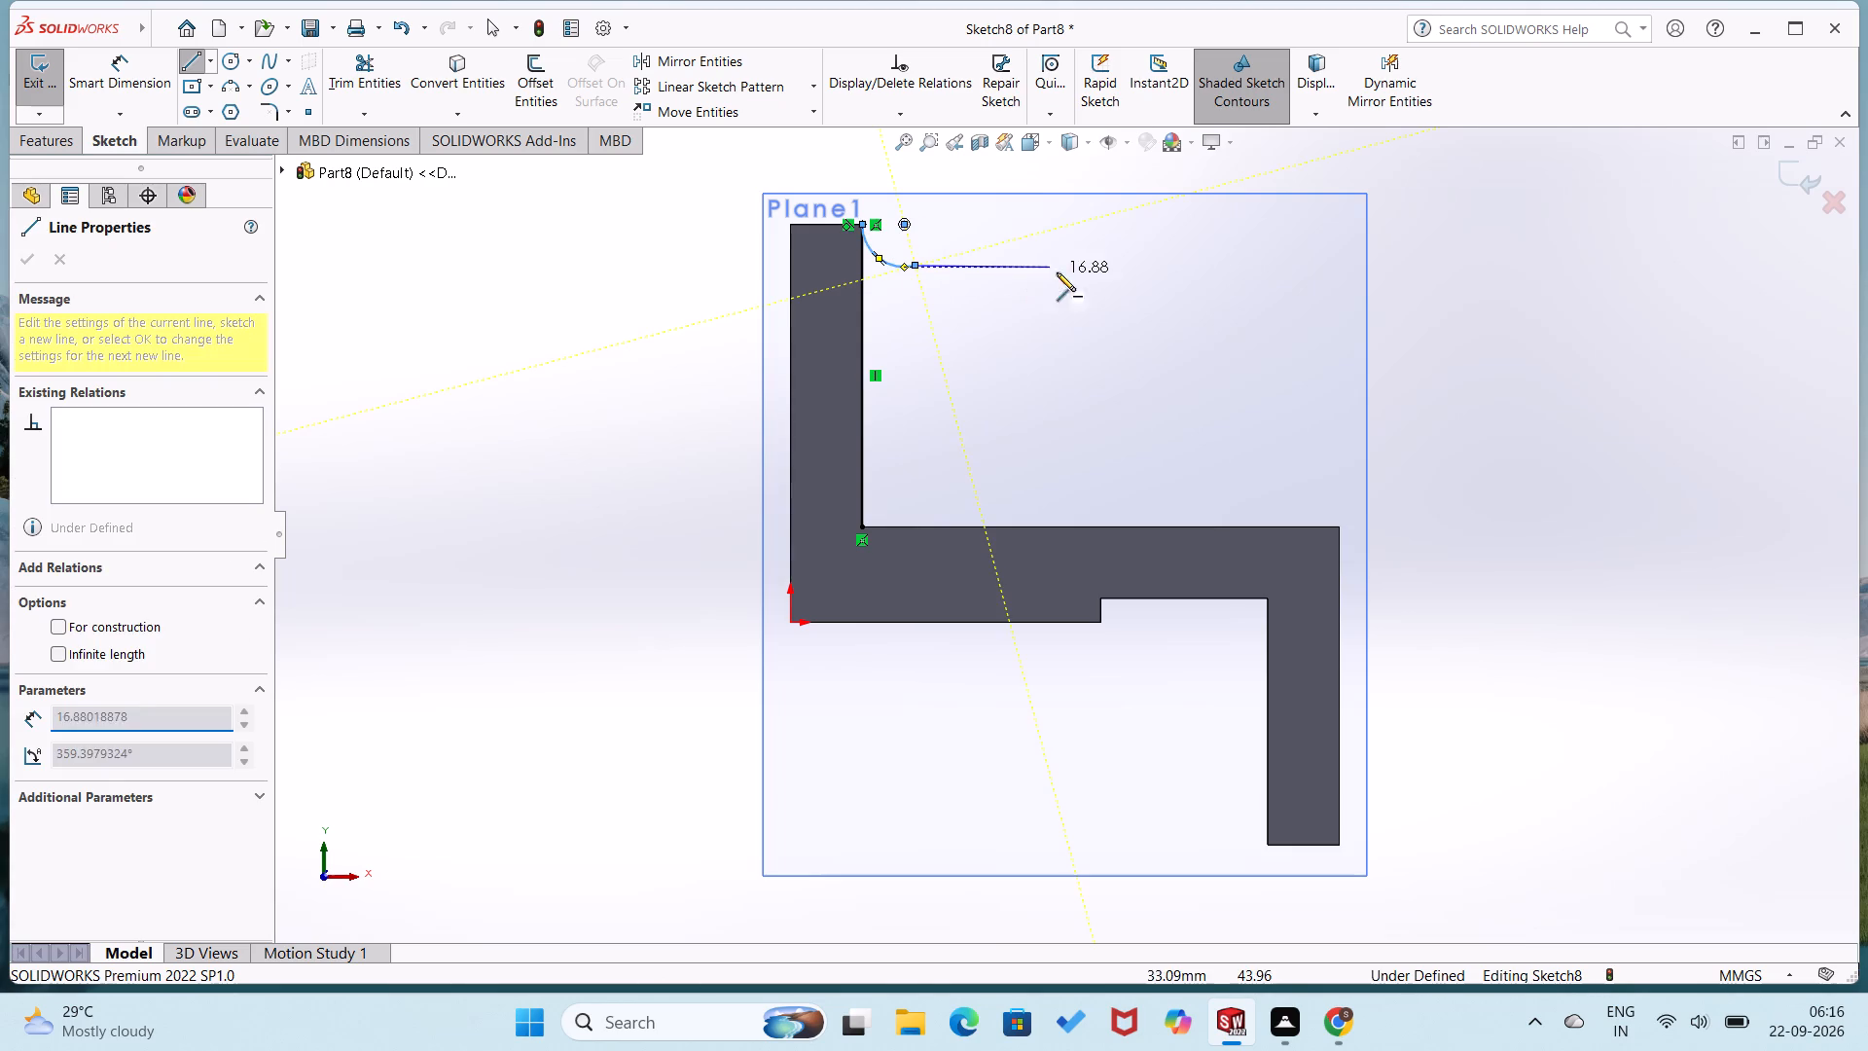
pyautogui.click(1107, 264)
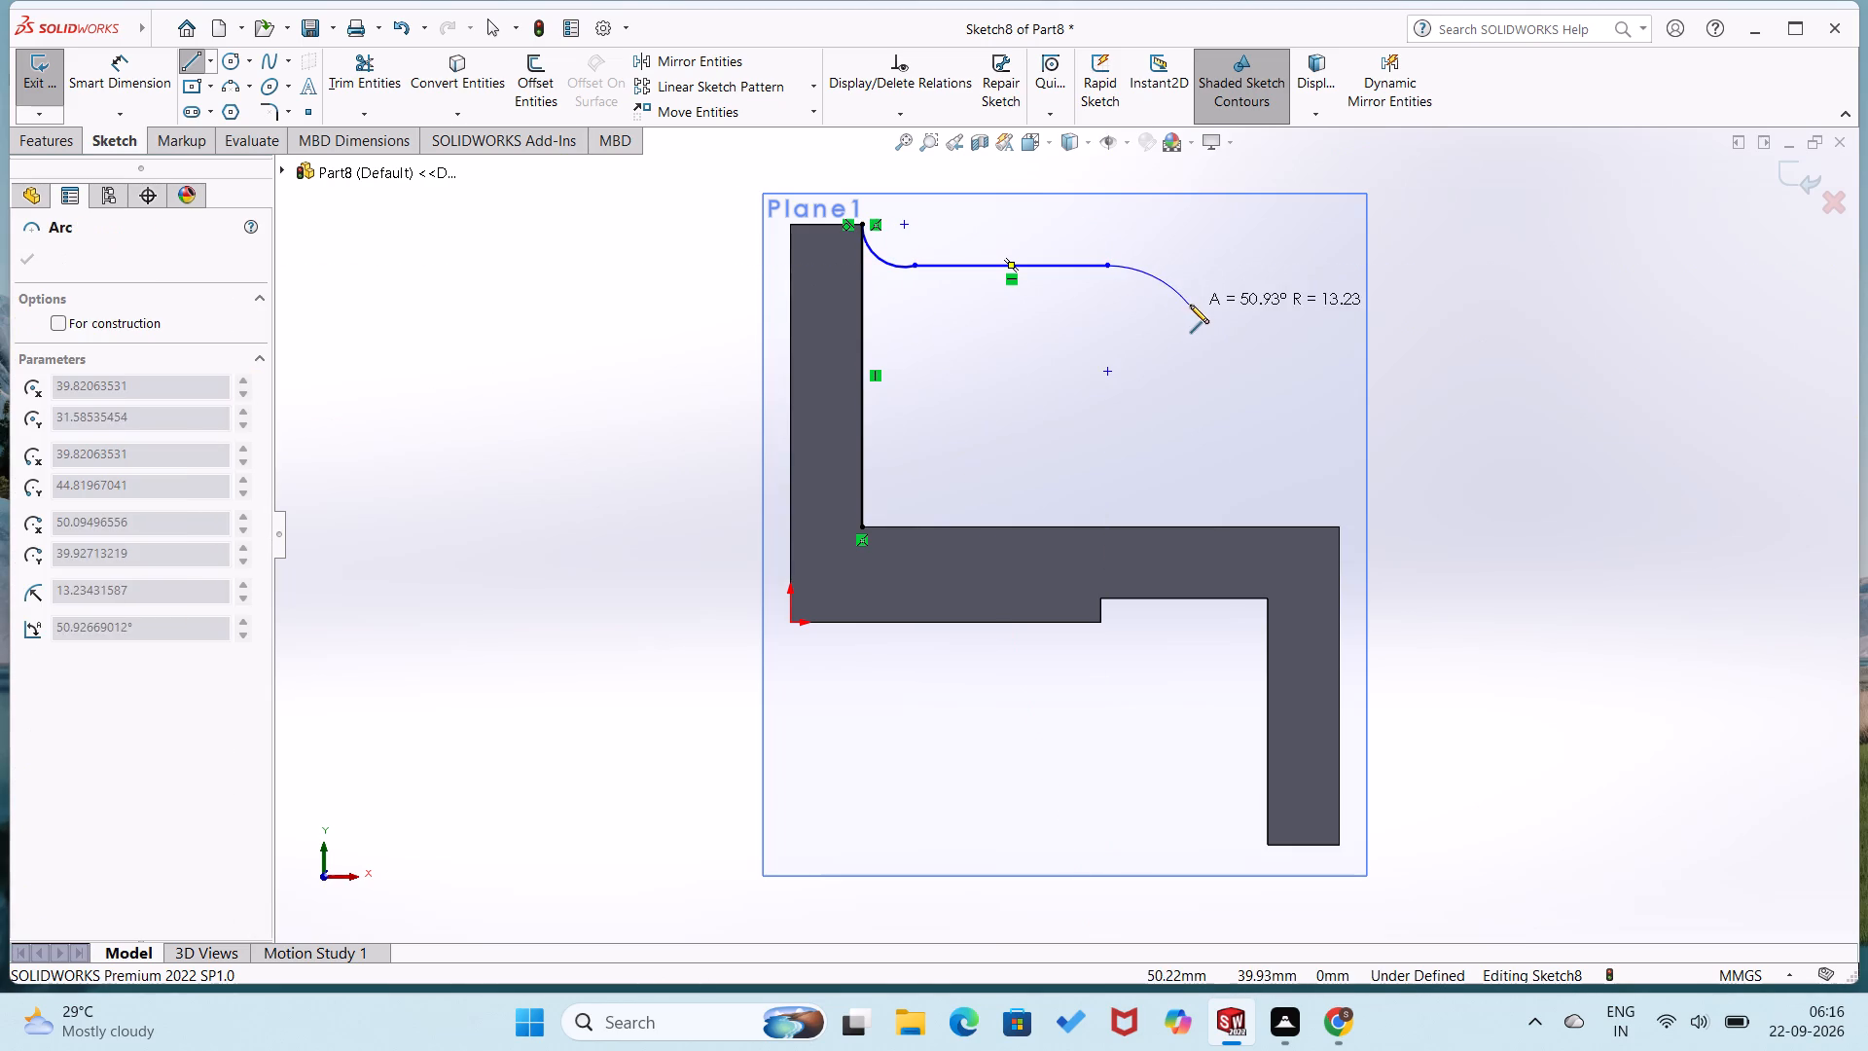
pyautogui.click(1196, 307)
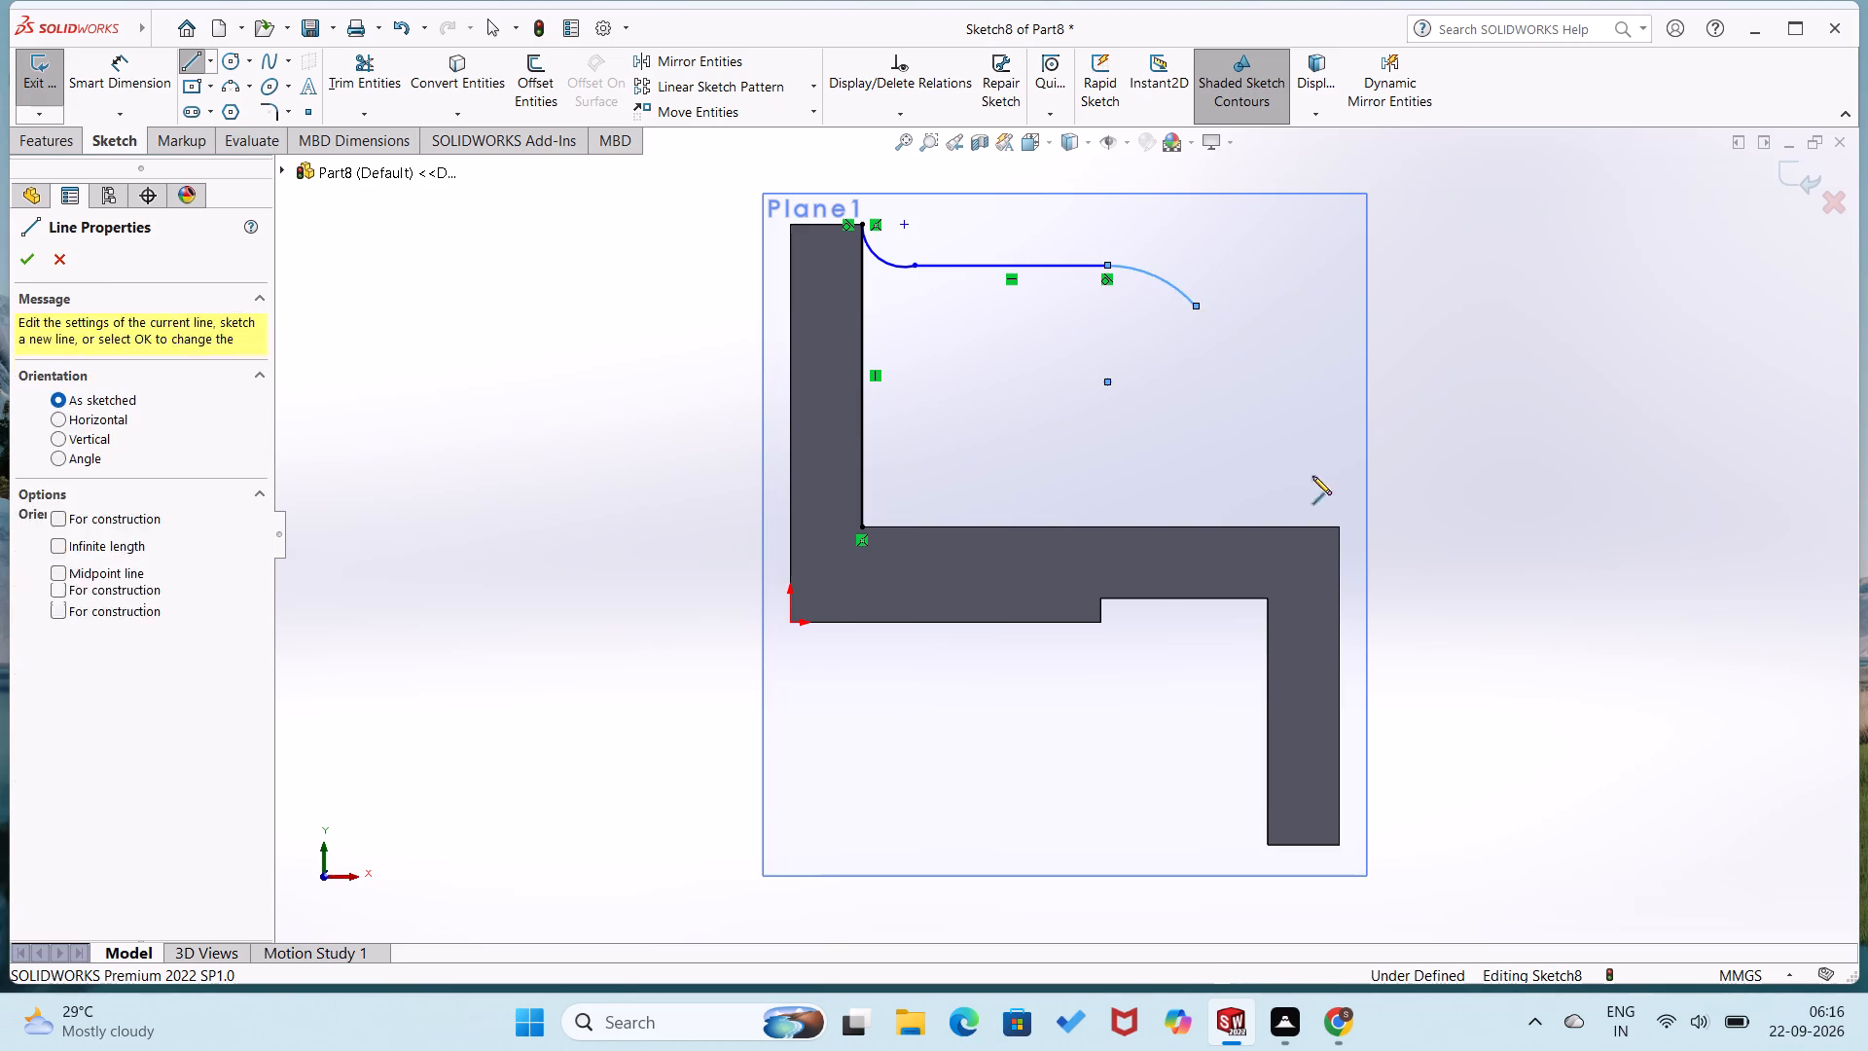
pyautogui.click(1339, 526)
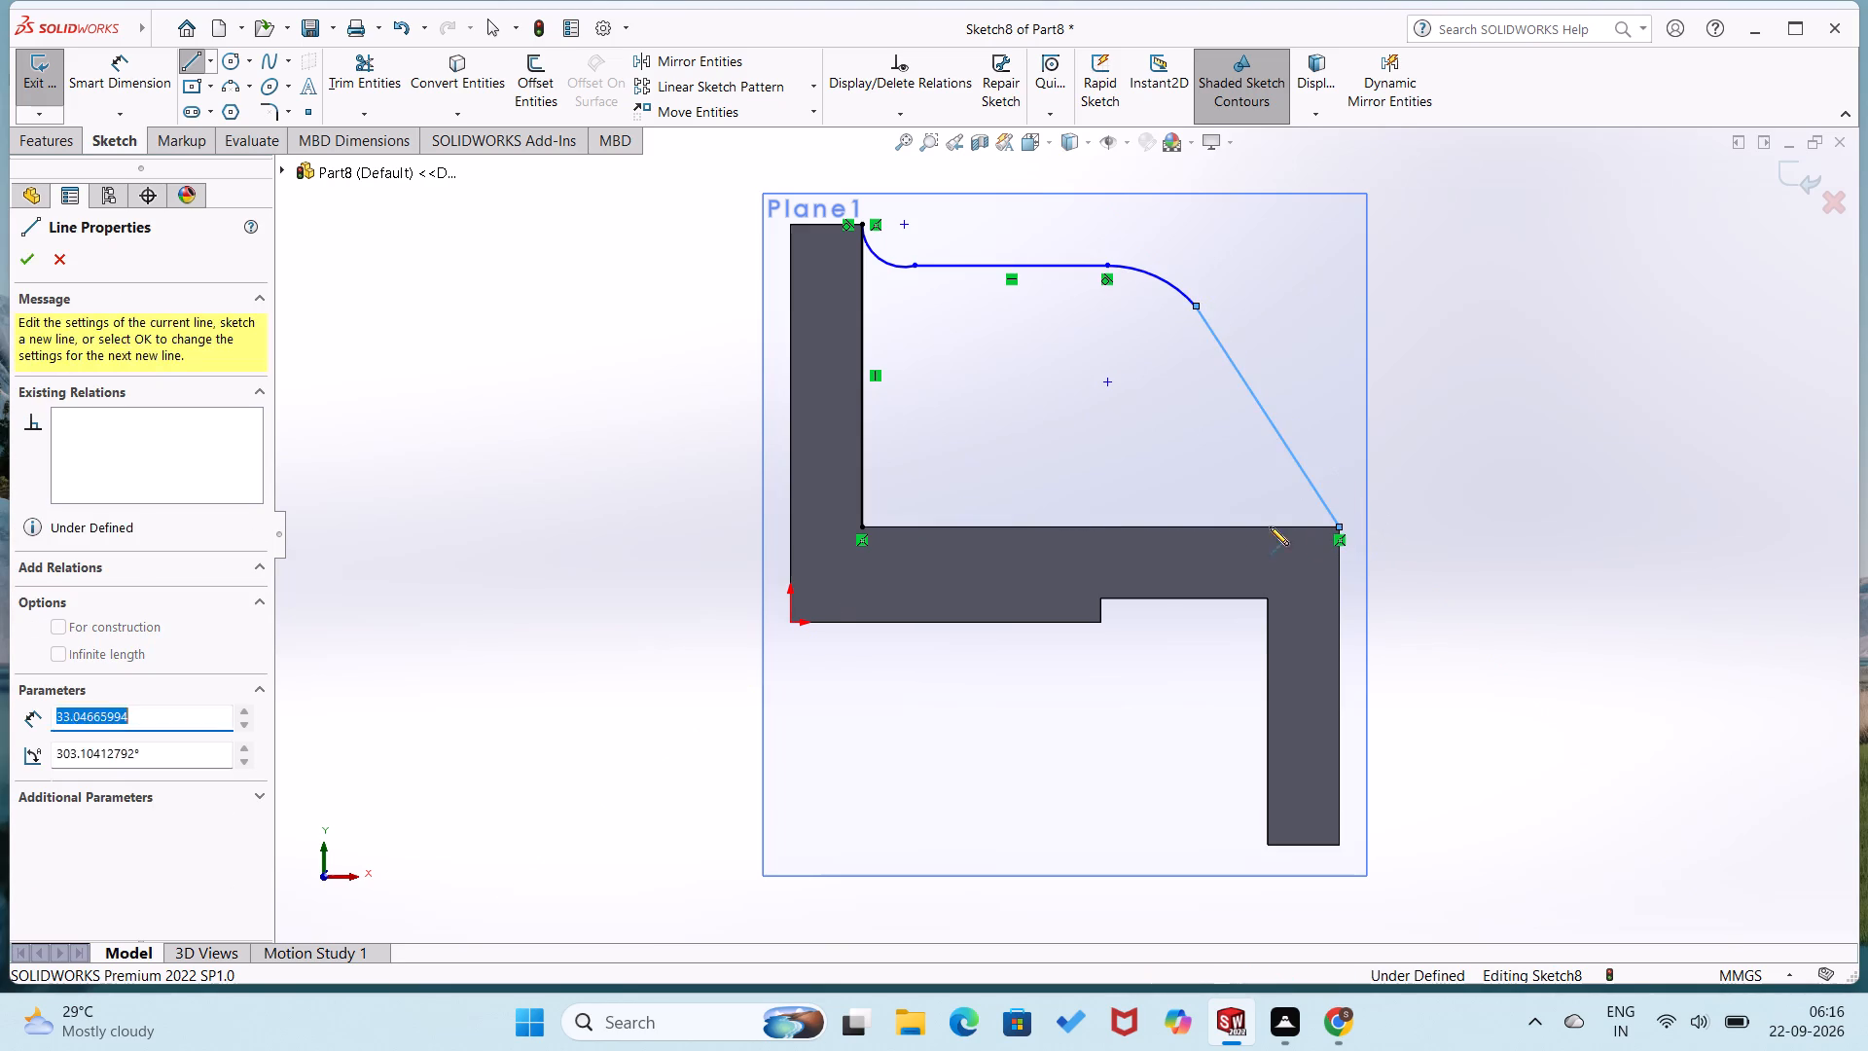
pyautogui.click(868, 526)
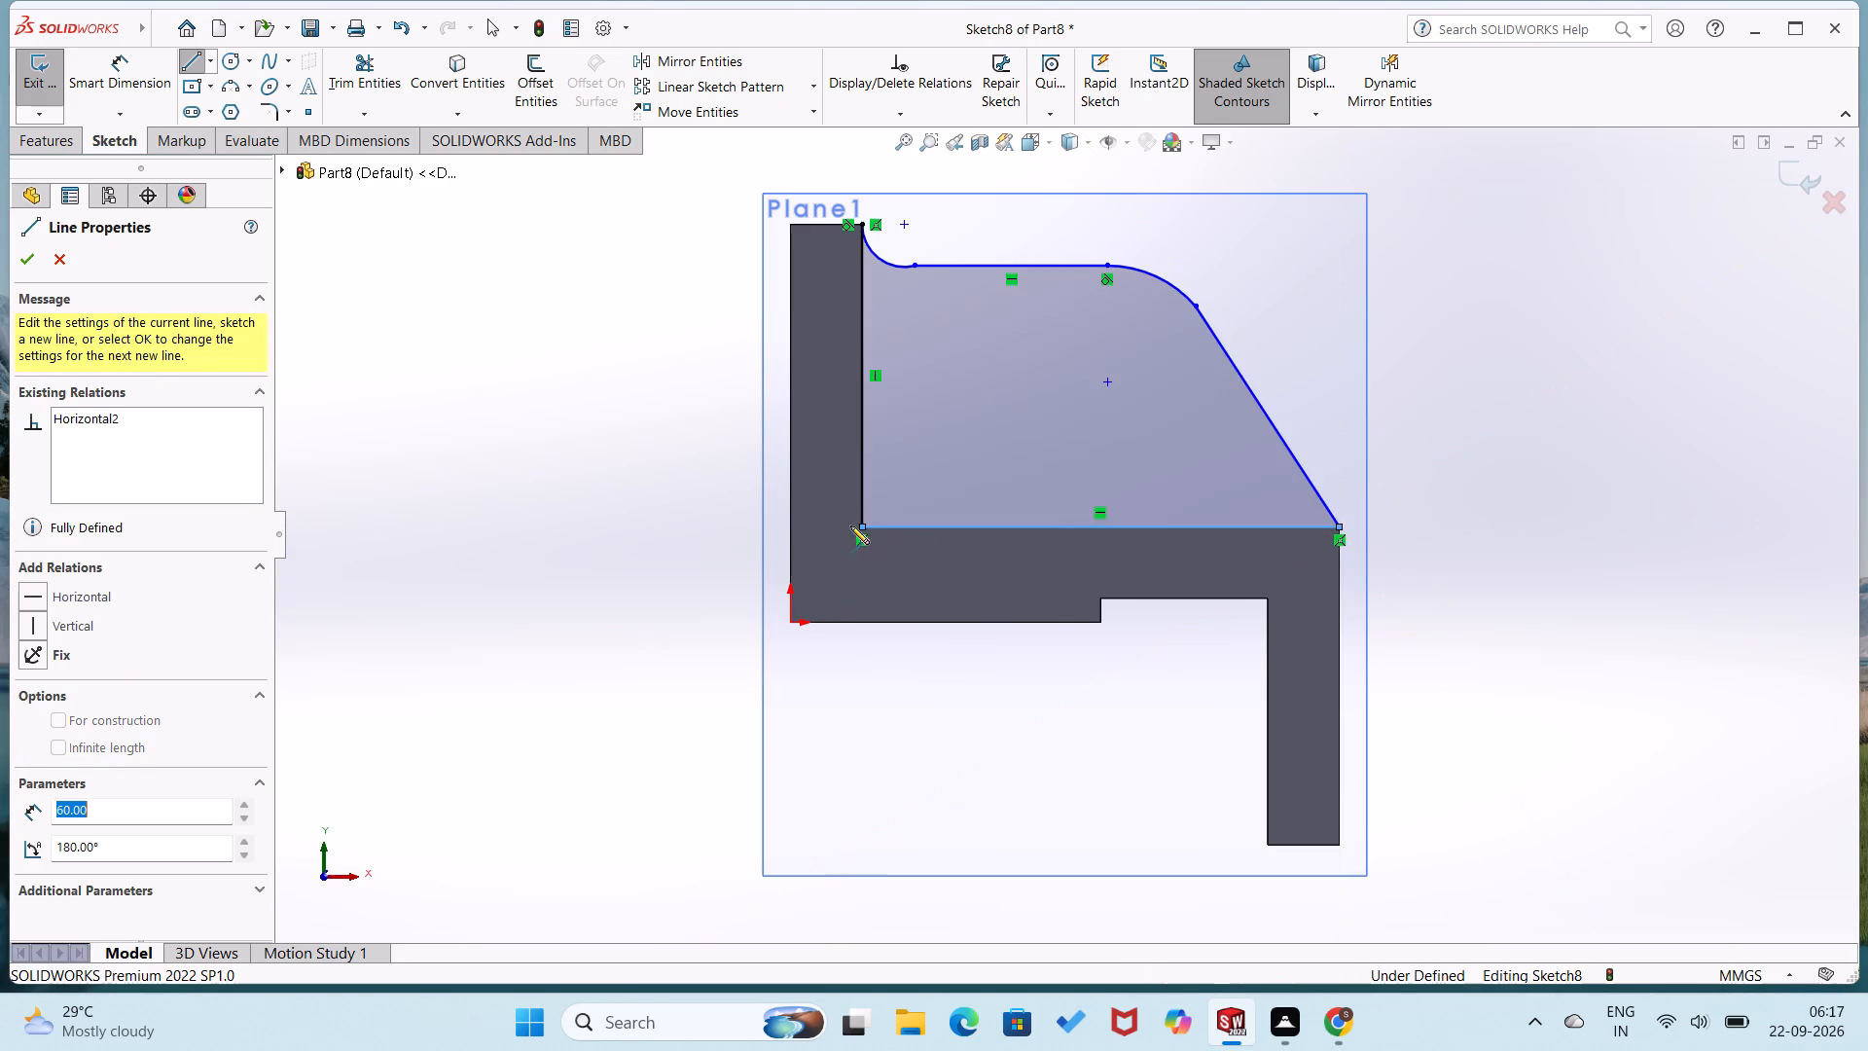
# Dimension the concave arc beside the upright to a radius of 16 mm.
pyautogui.moveTo(564, 510); pyautogui.dragTo(598, 236, button='right')
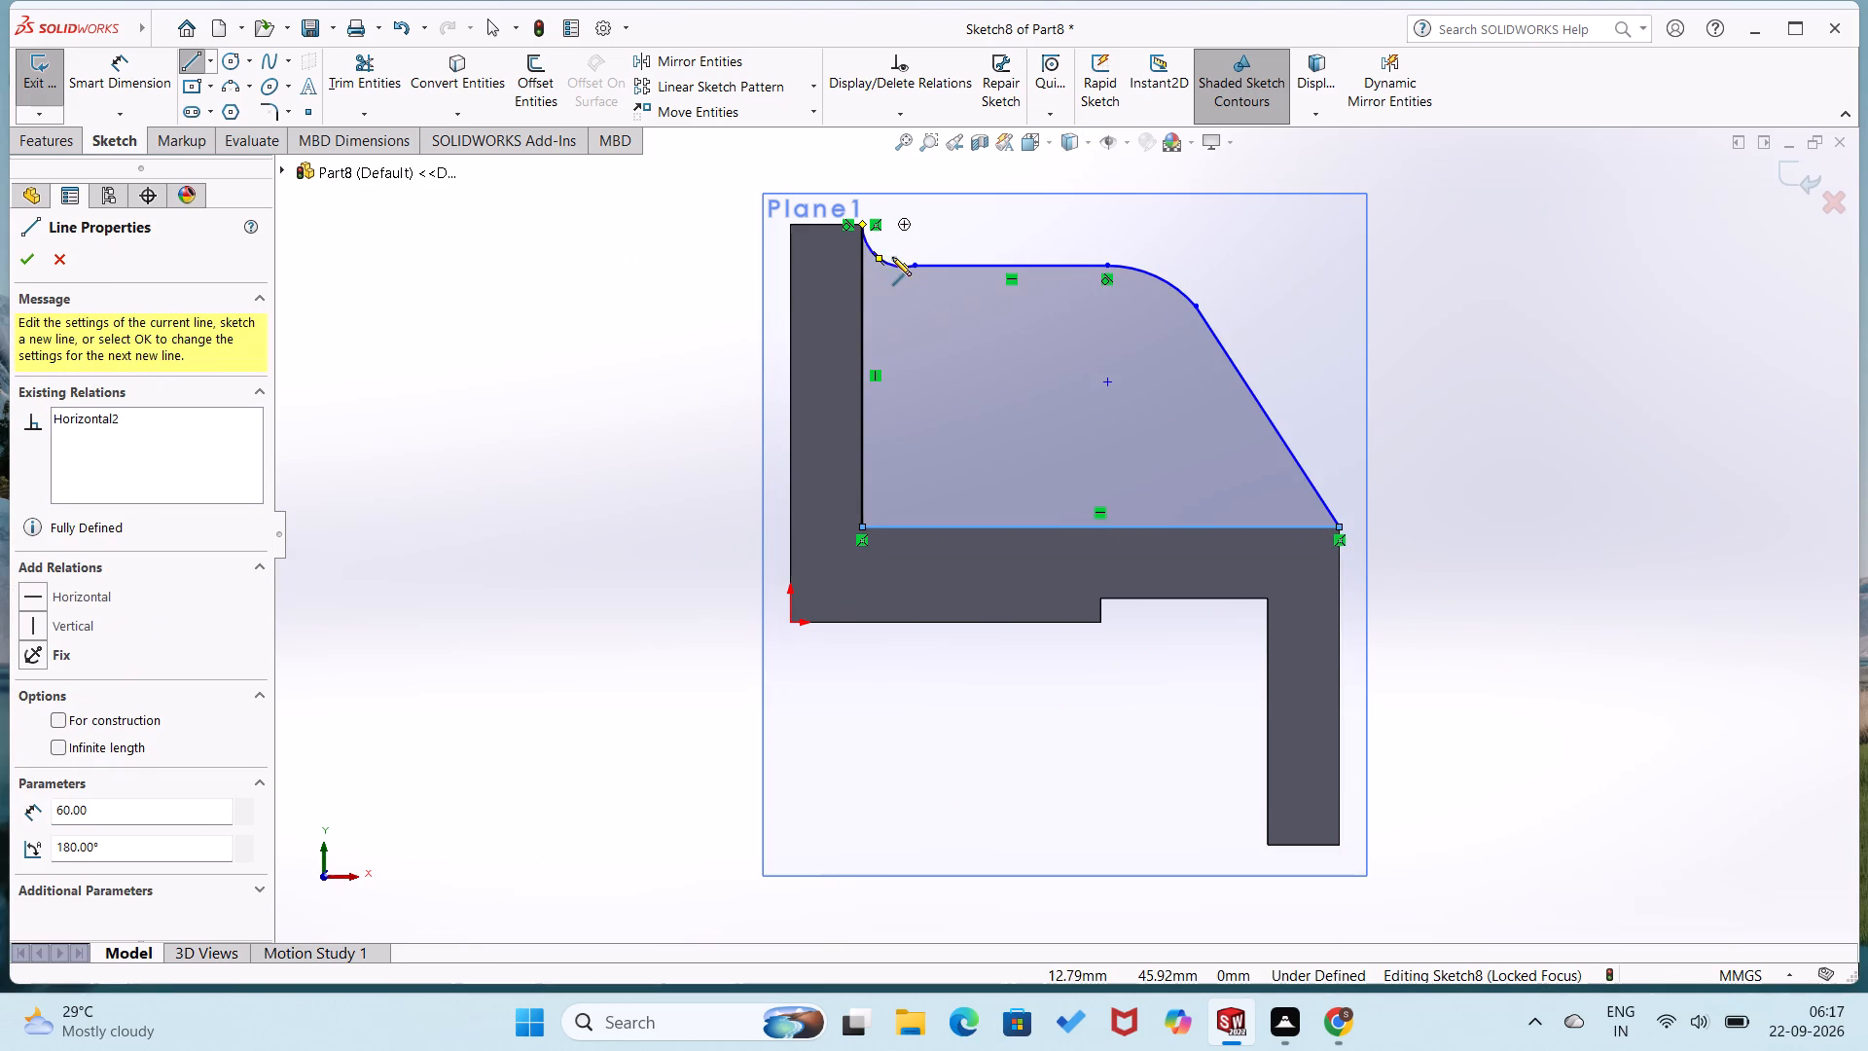
pyautogui.moveTo(573, 350); pyautogui.dragTo(734, 115, button='right')
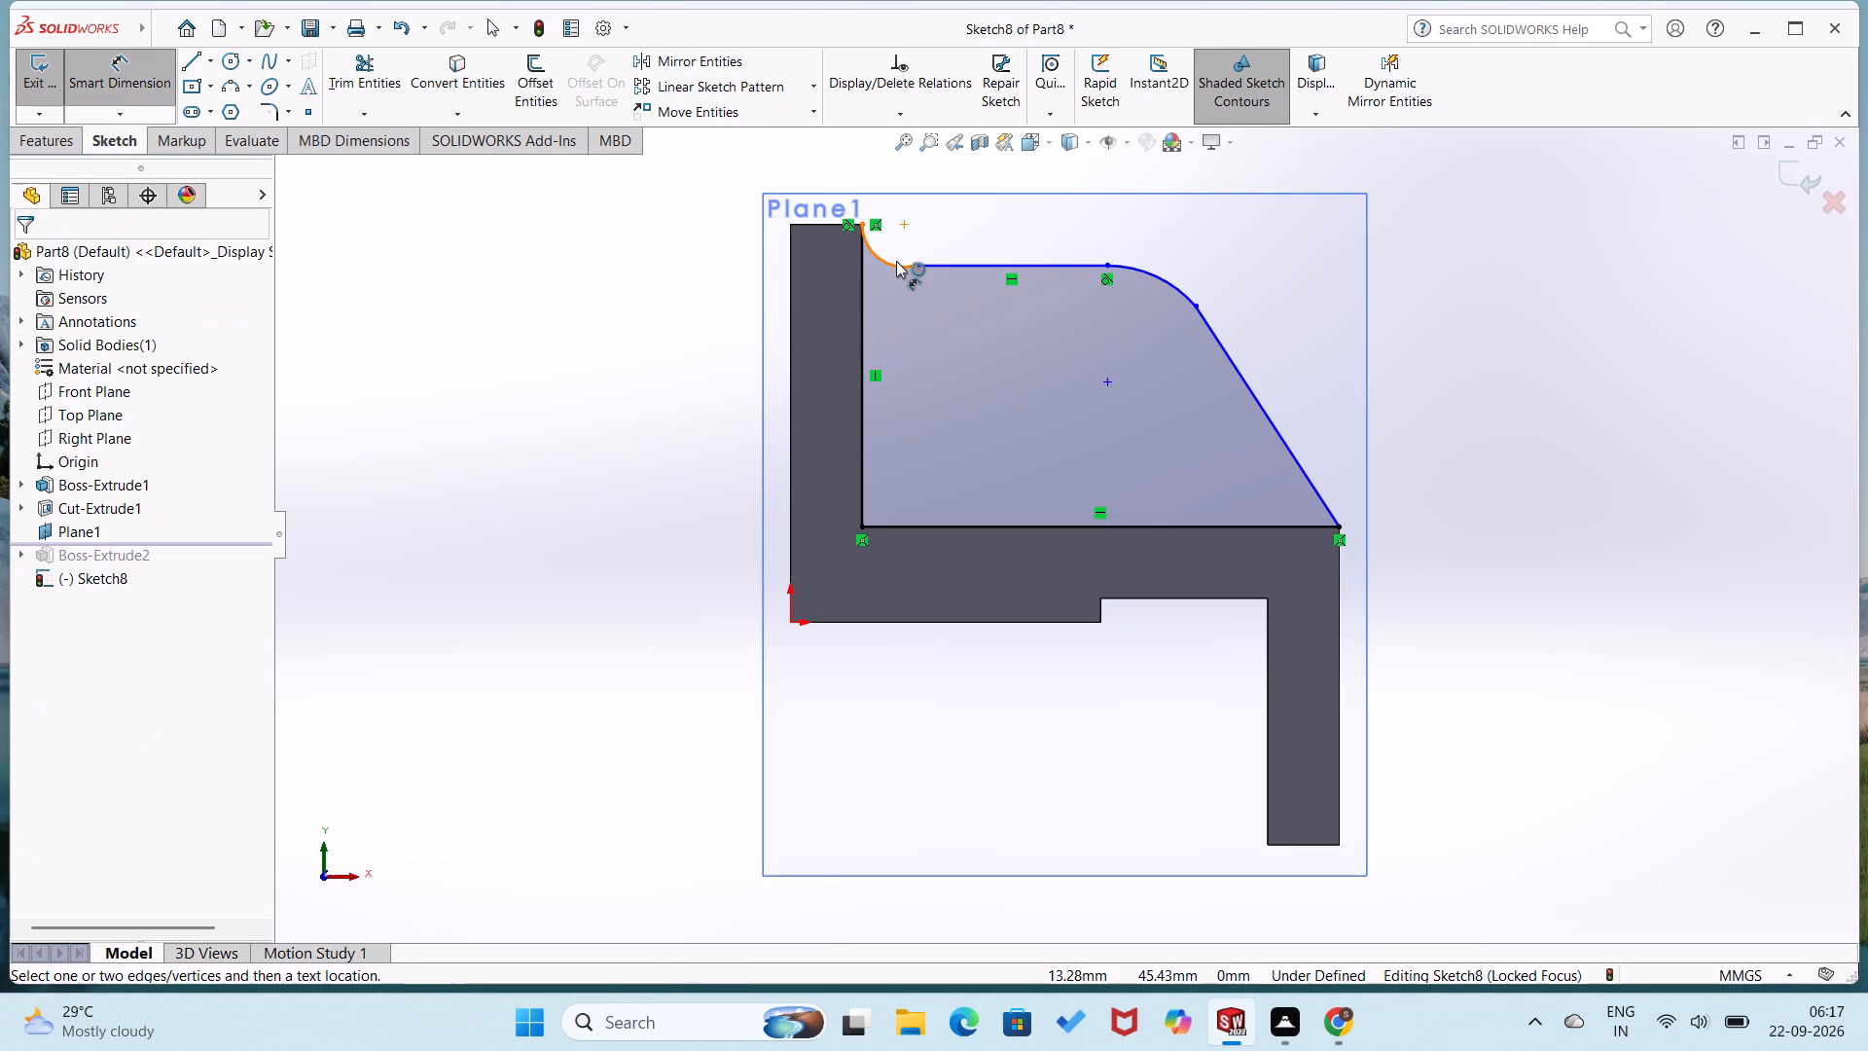
pyautogui.click(895, 263)
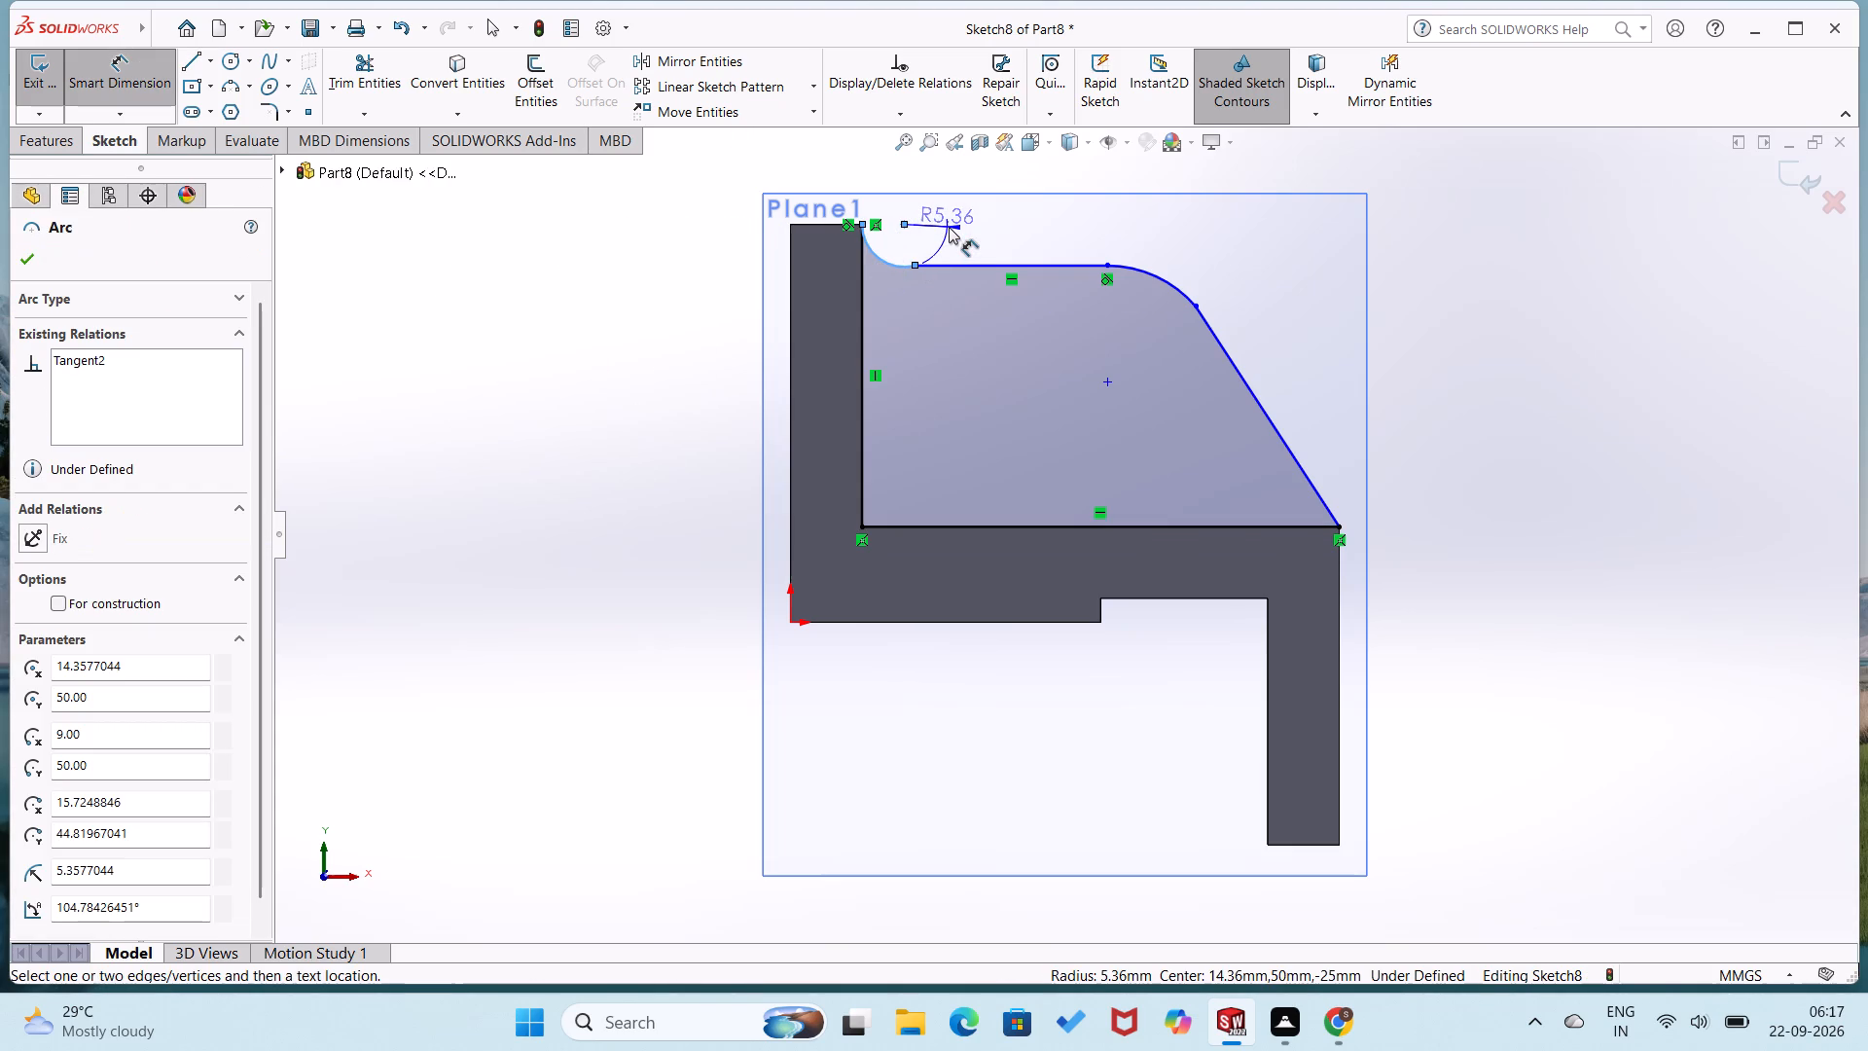
pyautogui.click(949, 227)
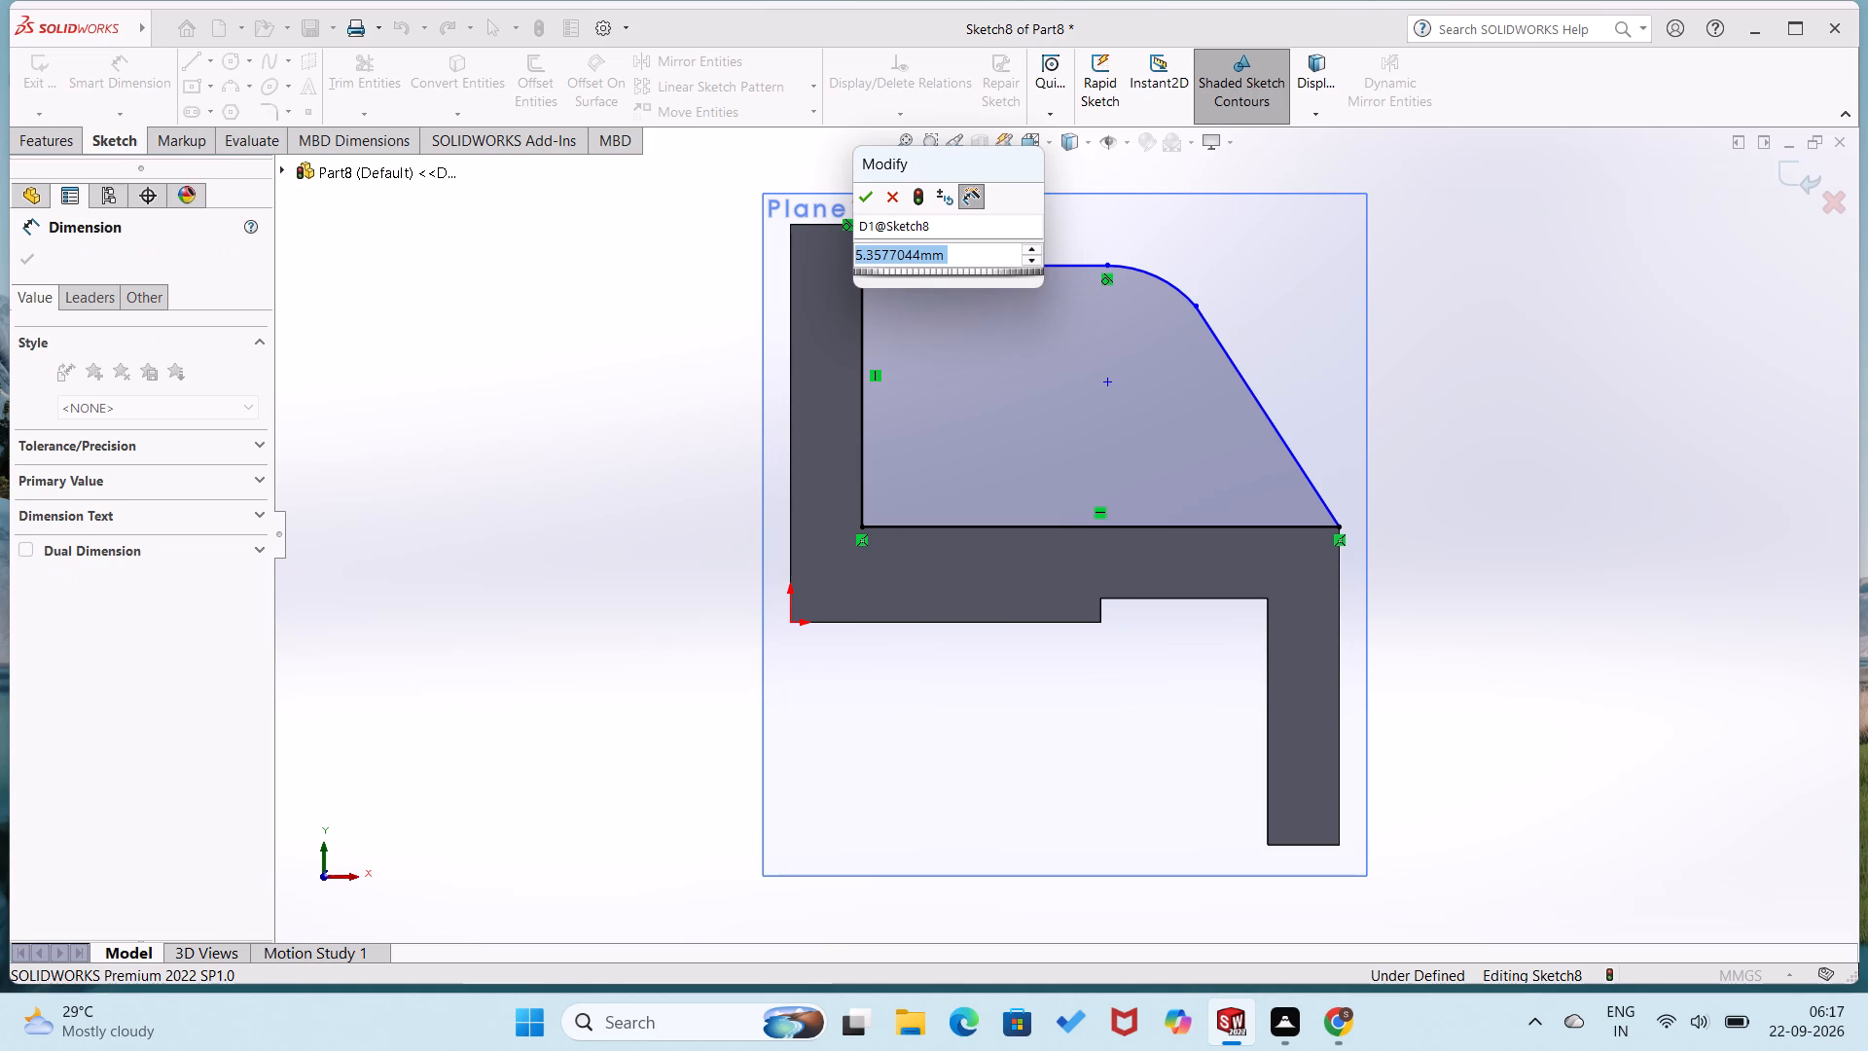
pyautogui.write('16')
pyautogui.press('Return')
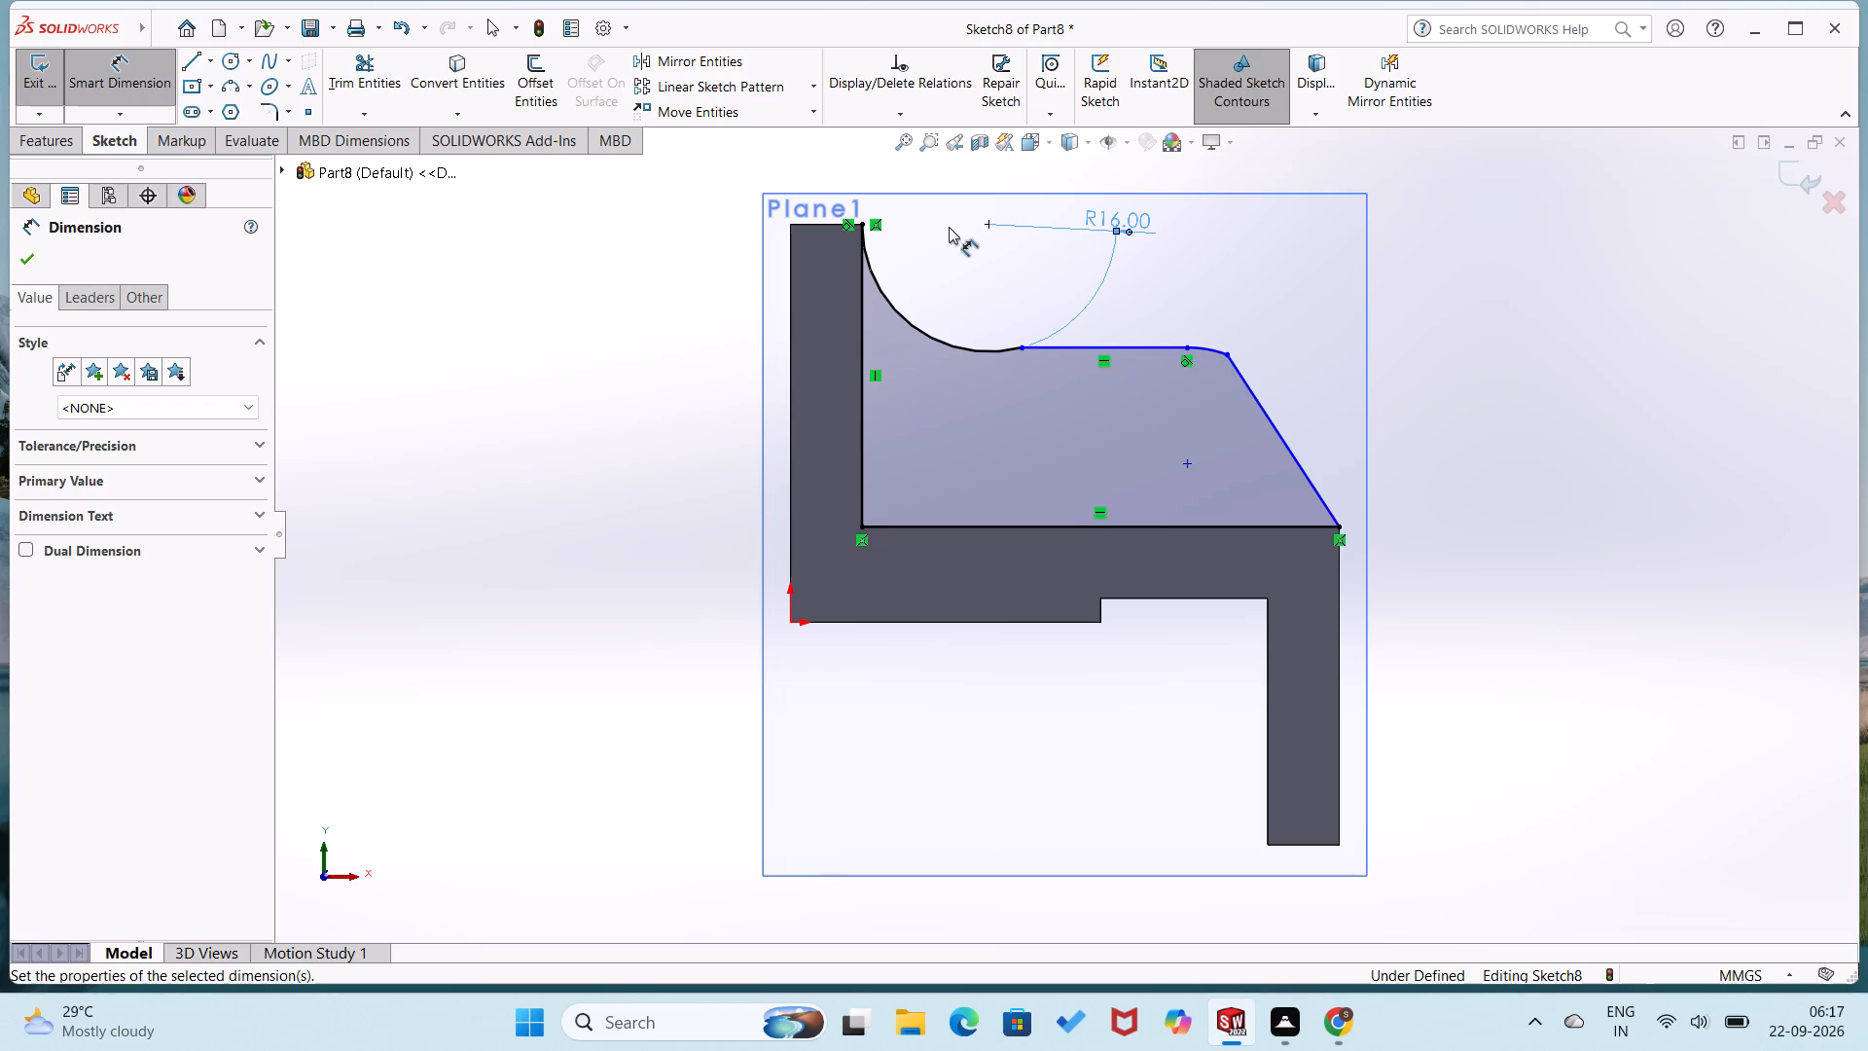
pyautogui.click(949, 227)
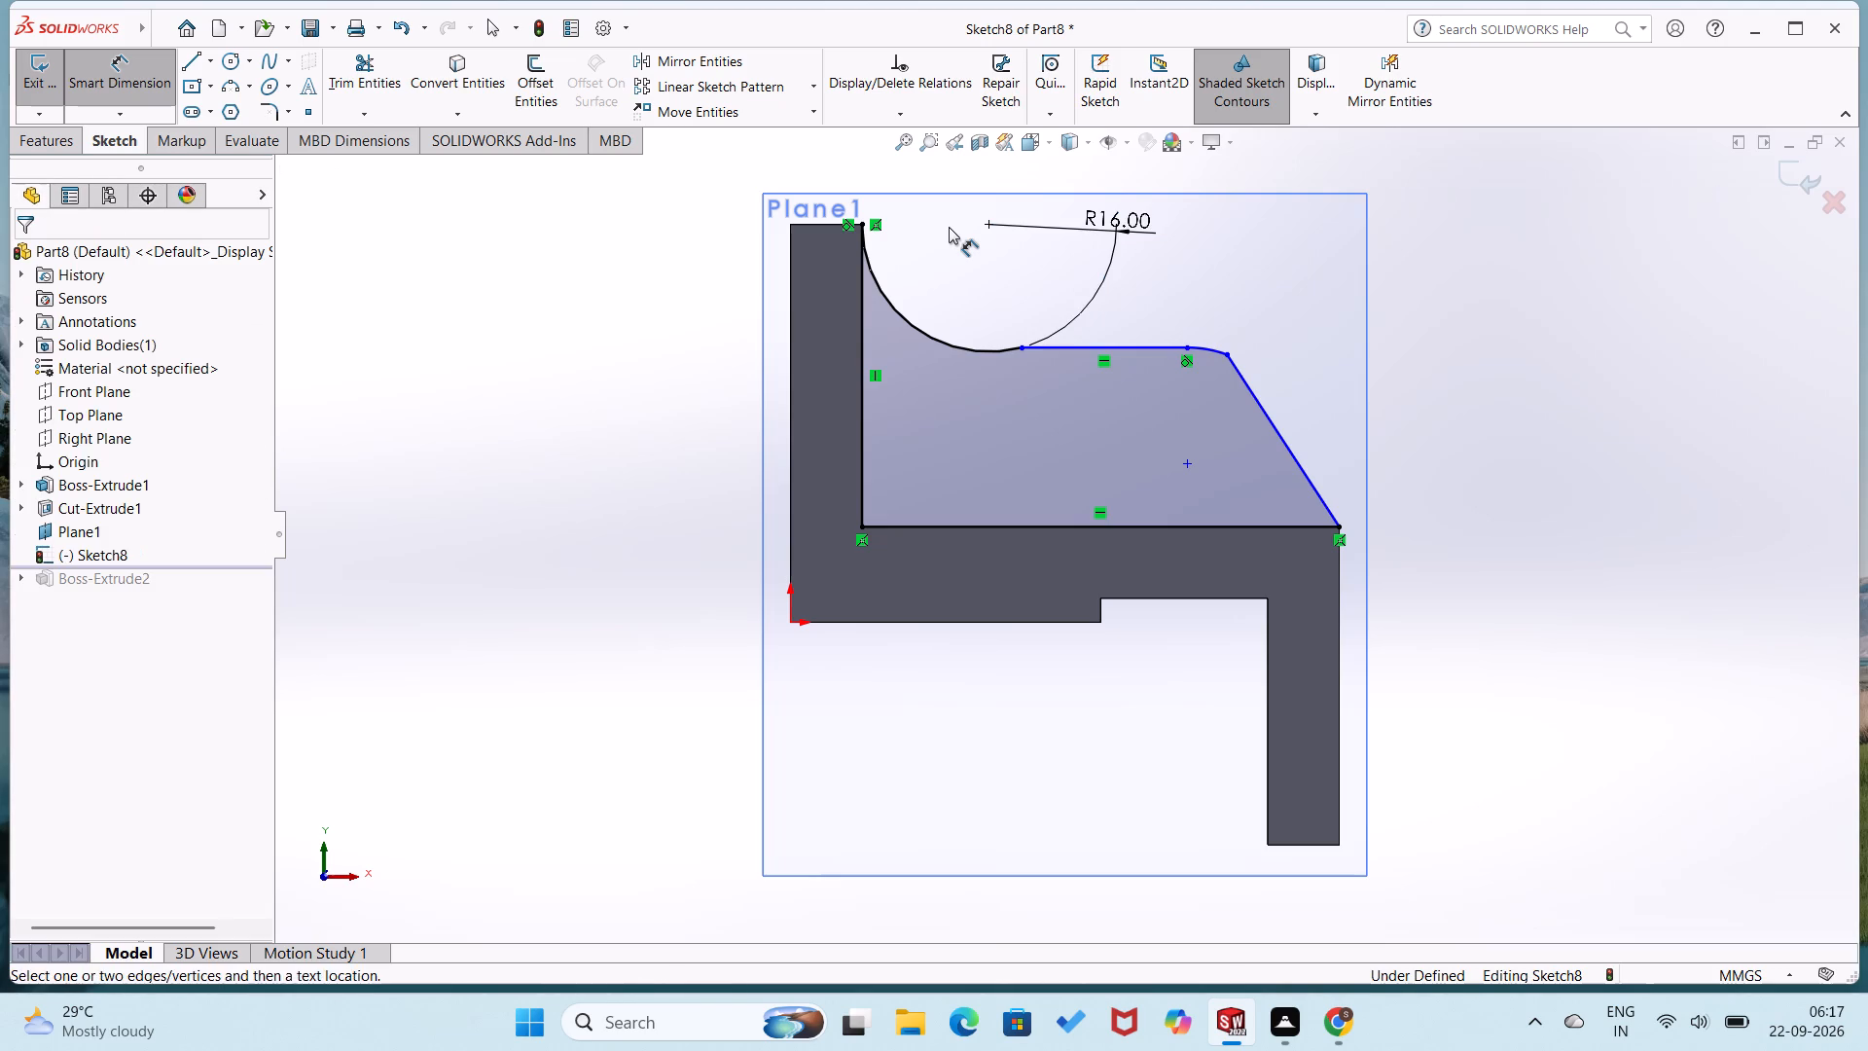
pyautogui.click(949, 227)
# Set the concave arc's radius dimension to 10 mm.
pyautogui.doubleClick(1139, 222)
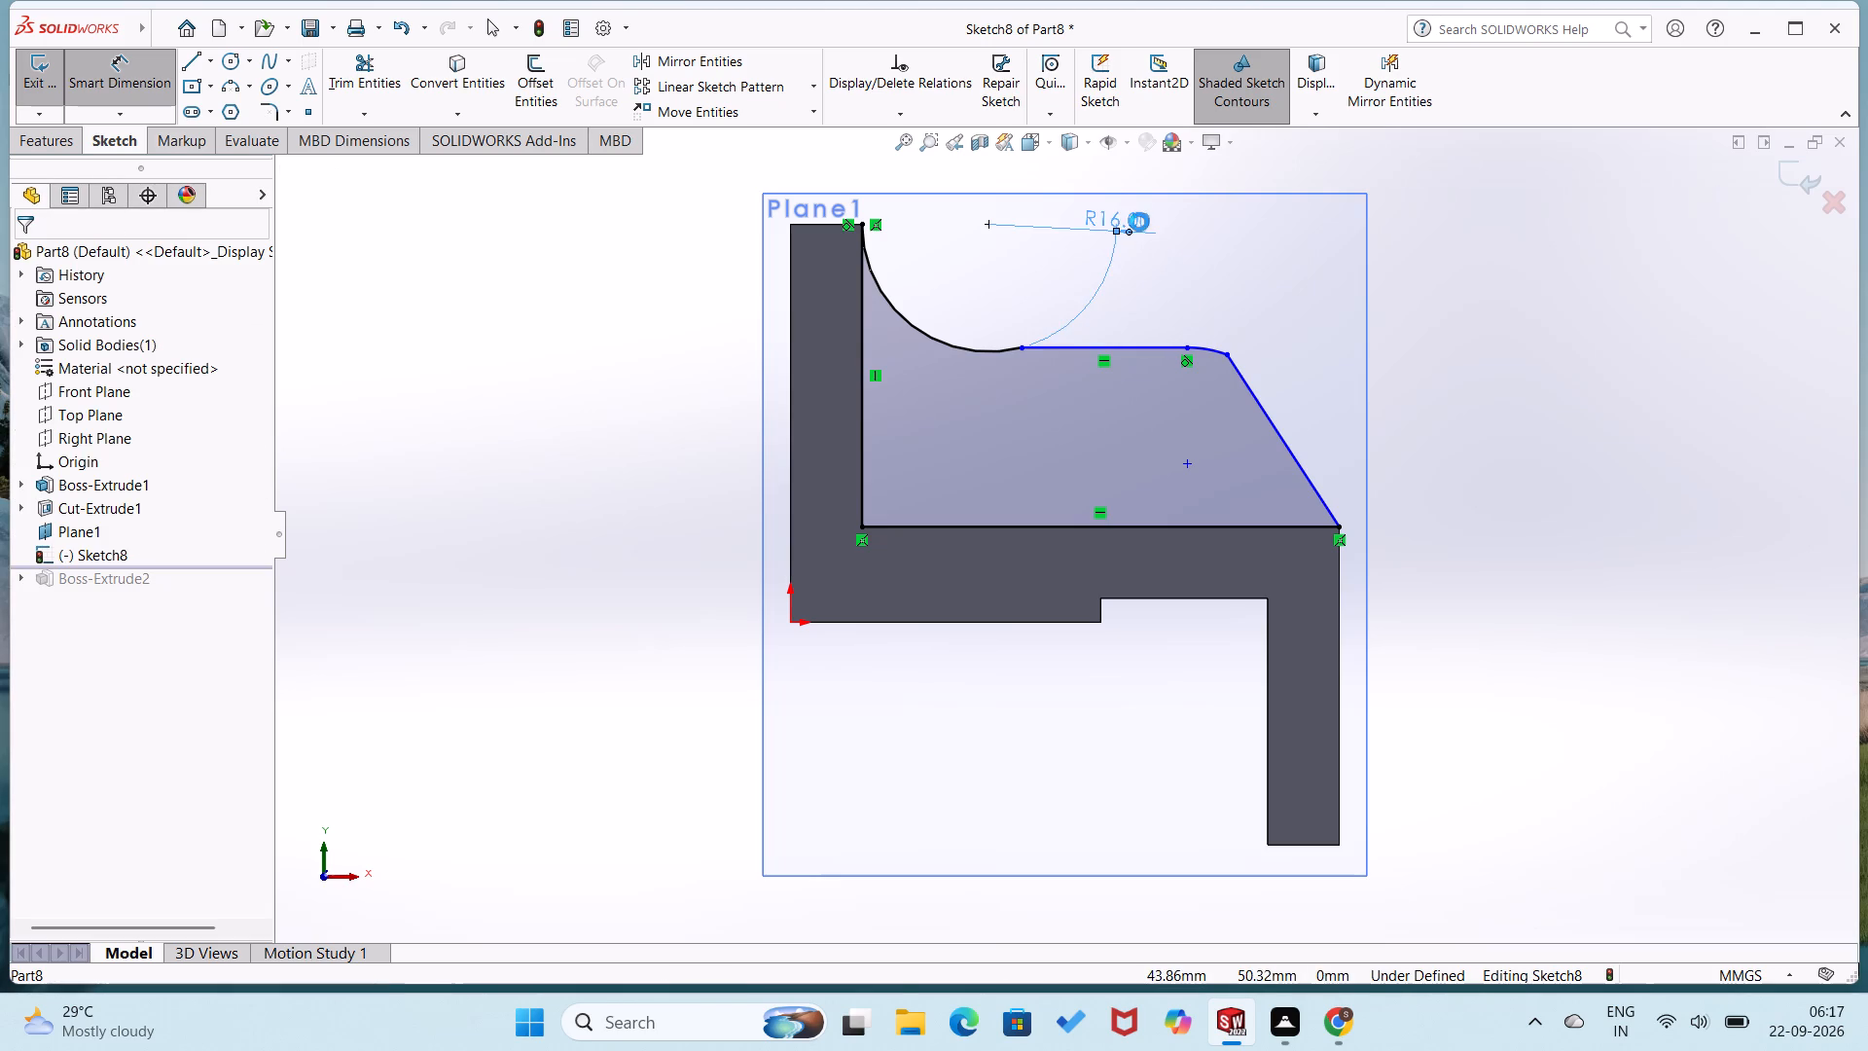
pyautogui.write('10')
pyautogui.press('Return')
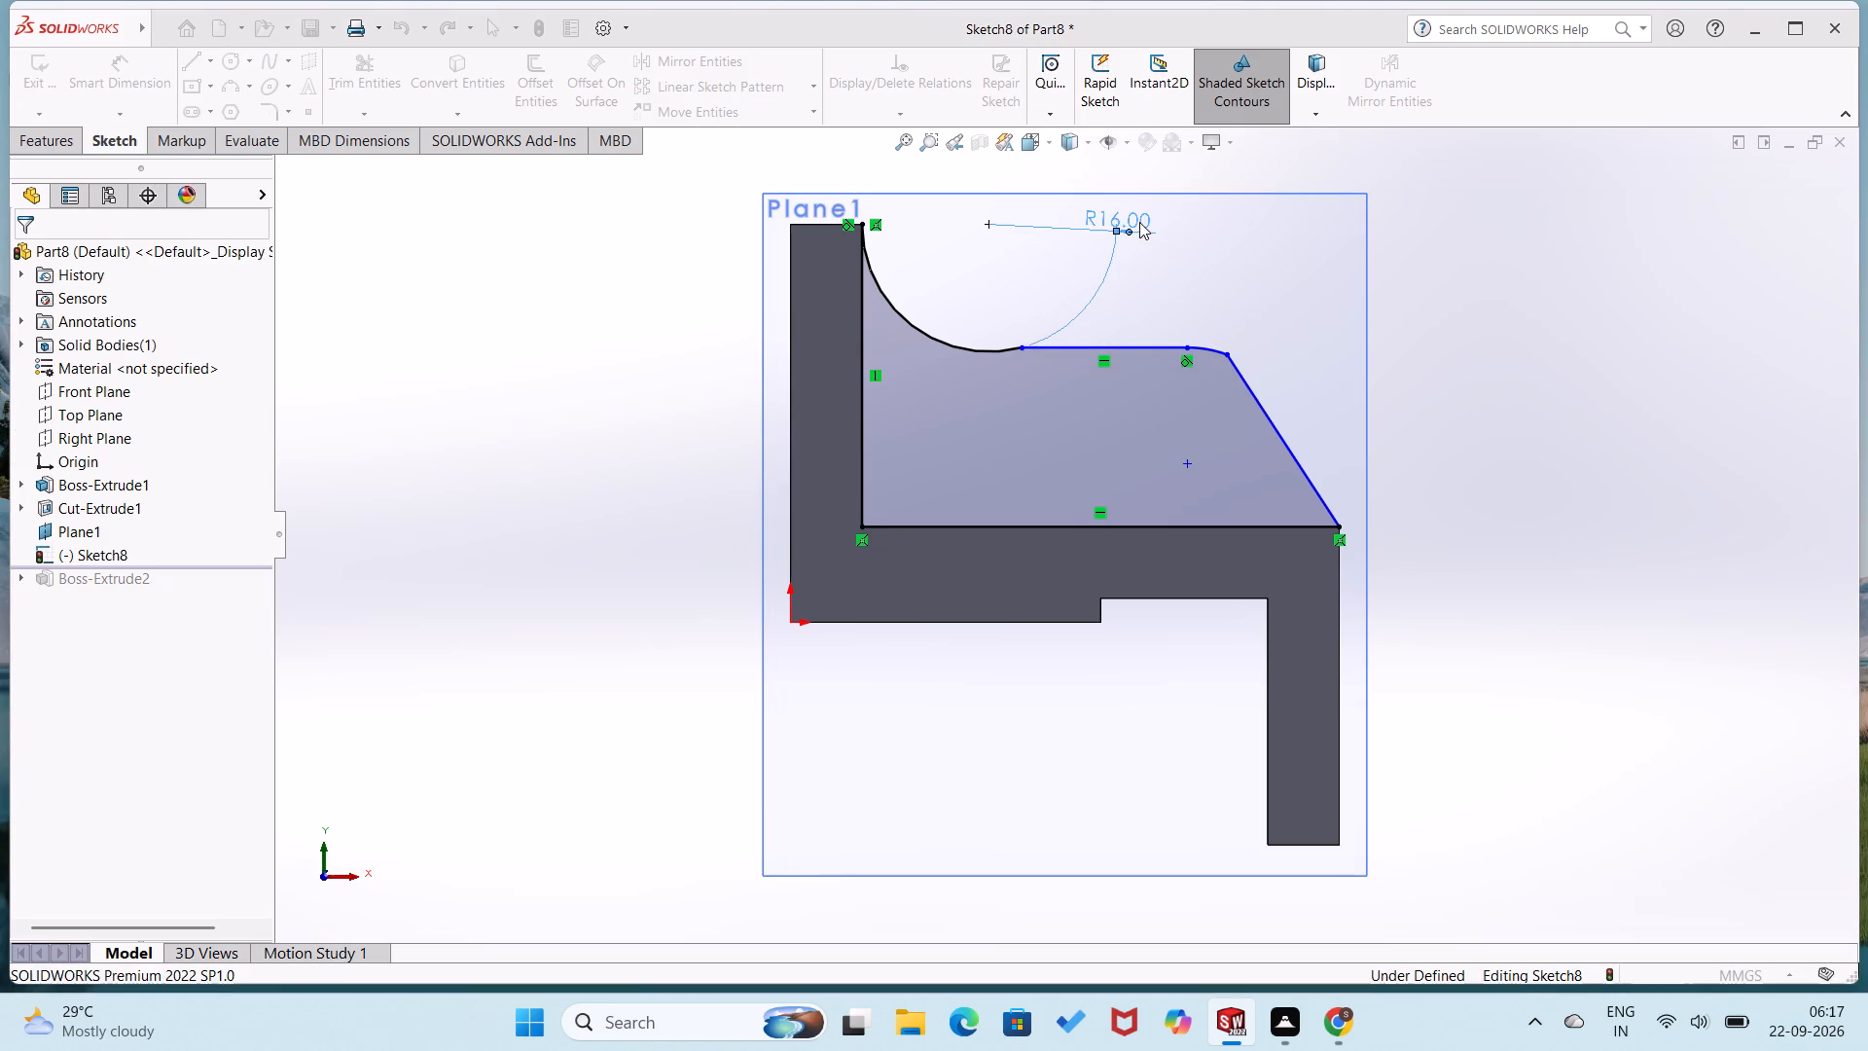
pyautogui.click(1204, 284)
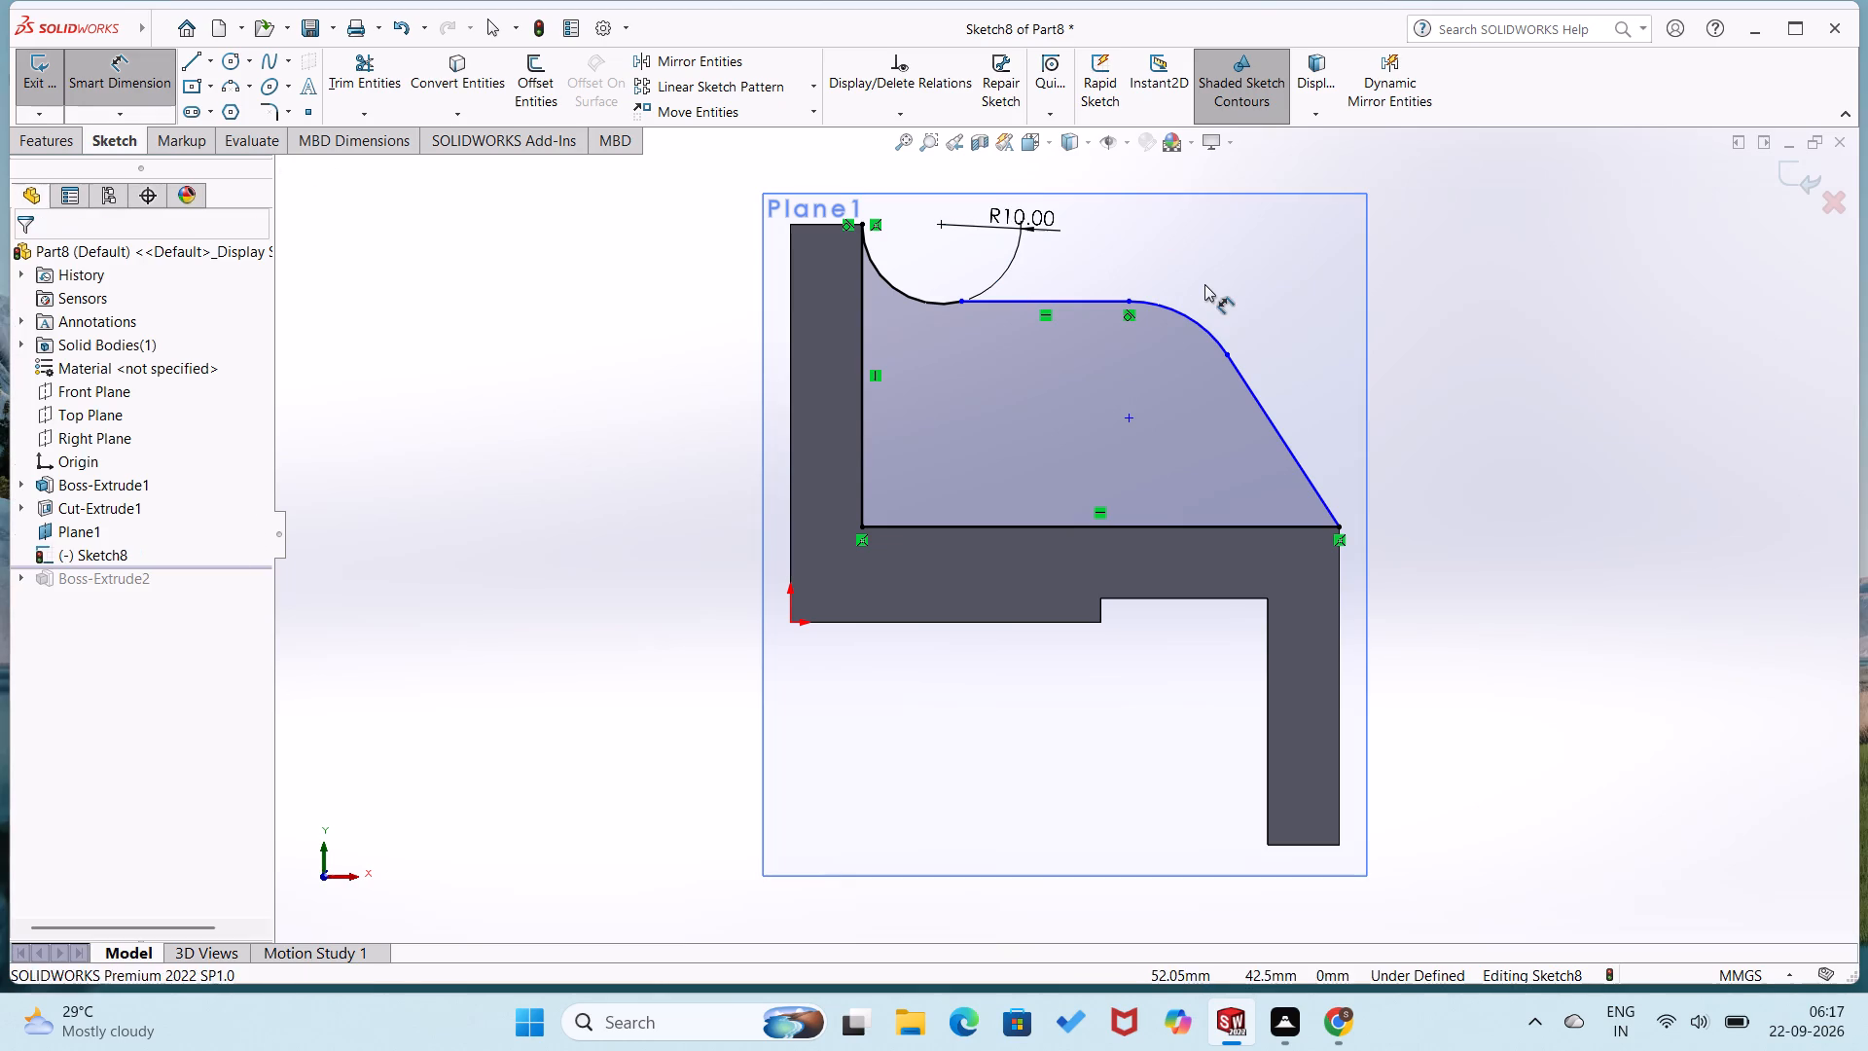
# Dimension the profile's upper horizontal line to a length of 22 mm.
pyautogui.click(1083, 300)
pyautogui.click(1088, 269)
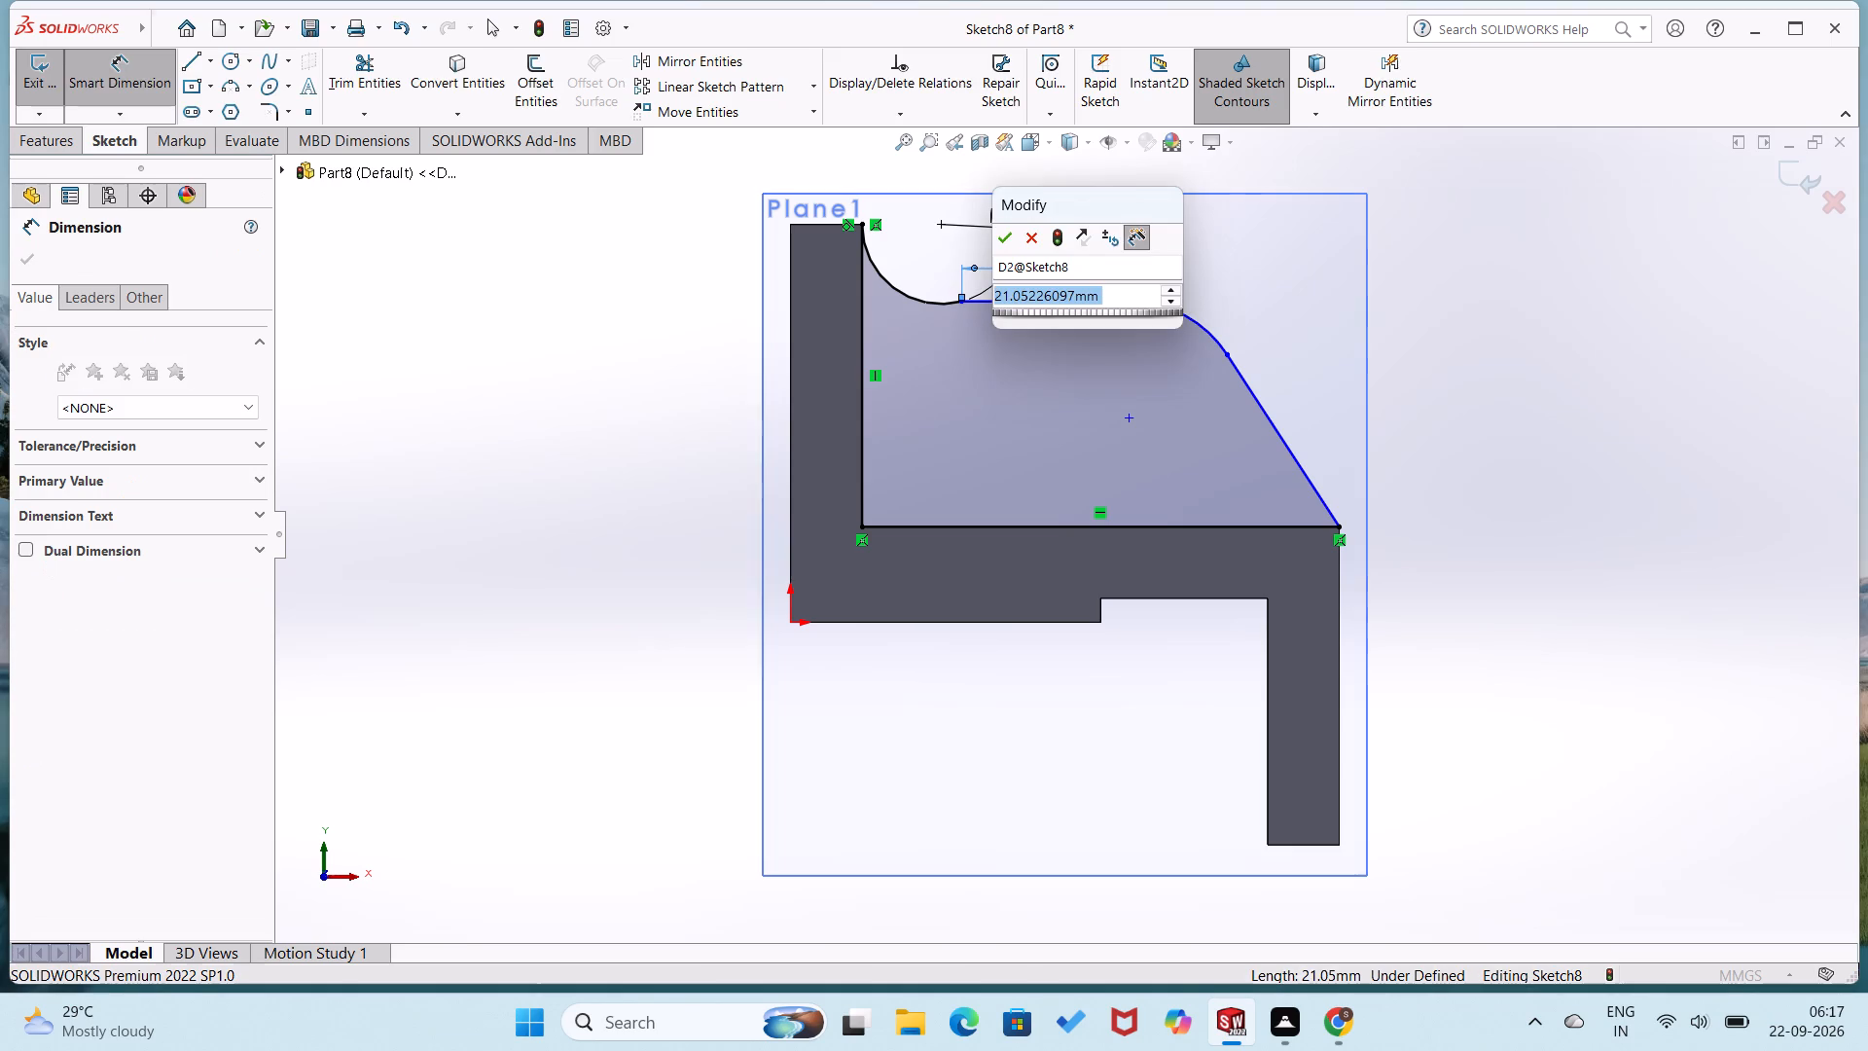
pyautogui.write('22')
pyautogui.press('Return')
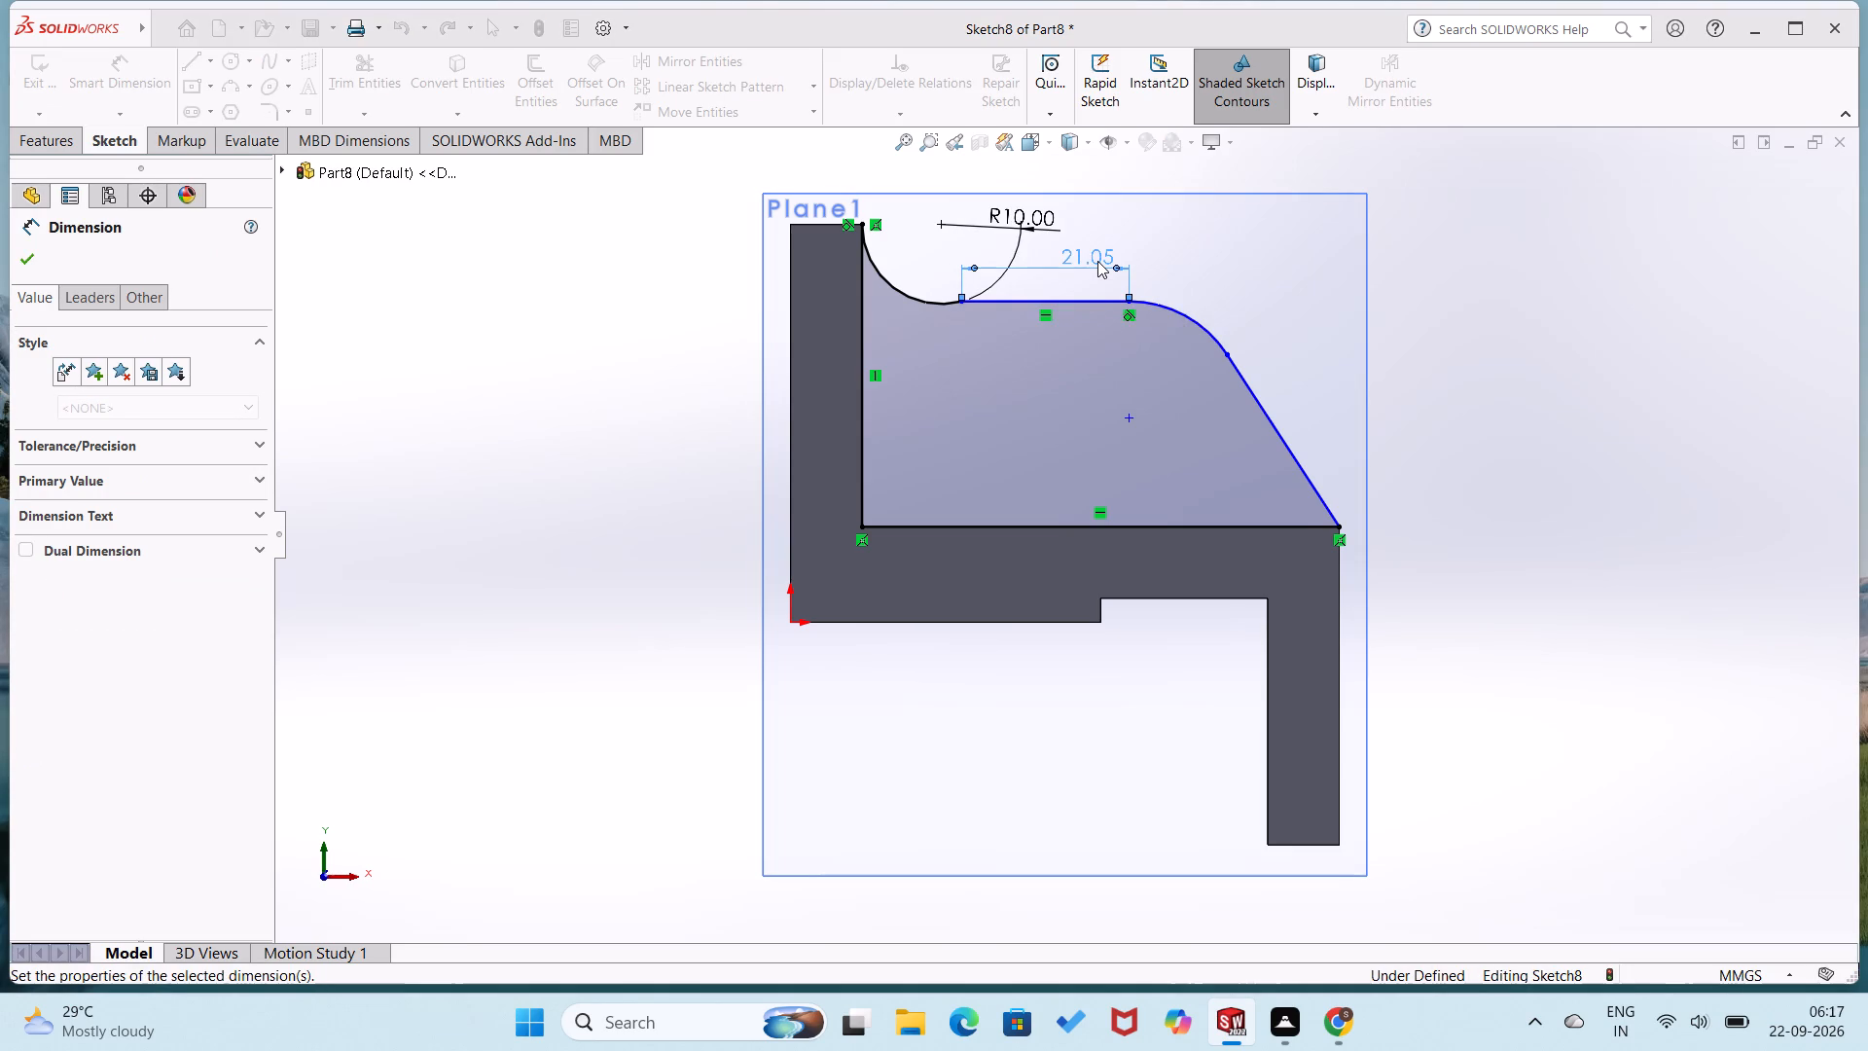
pyautogui.click(1220, 272)
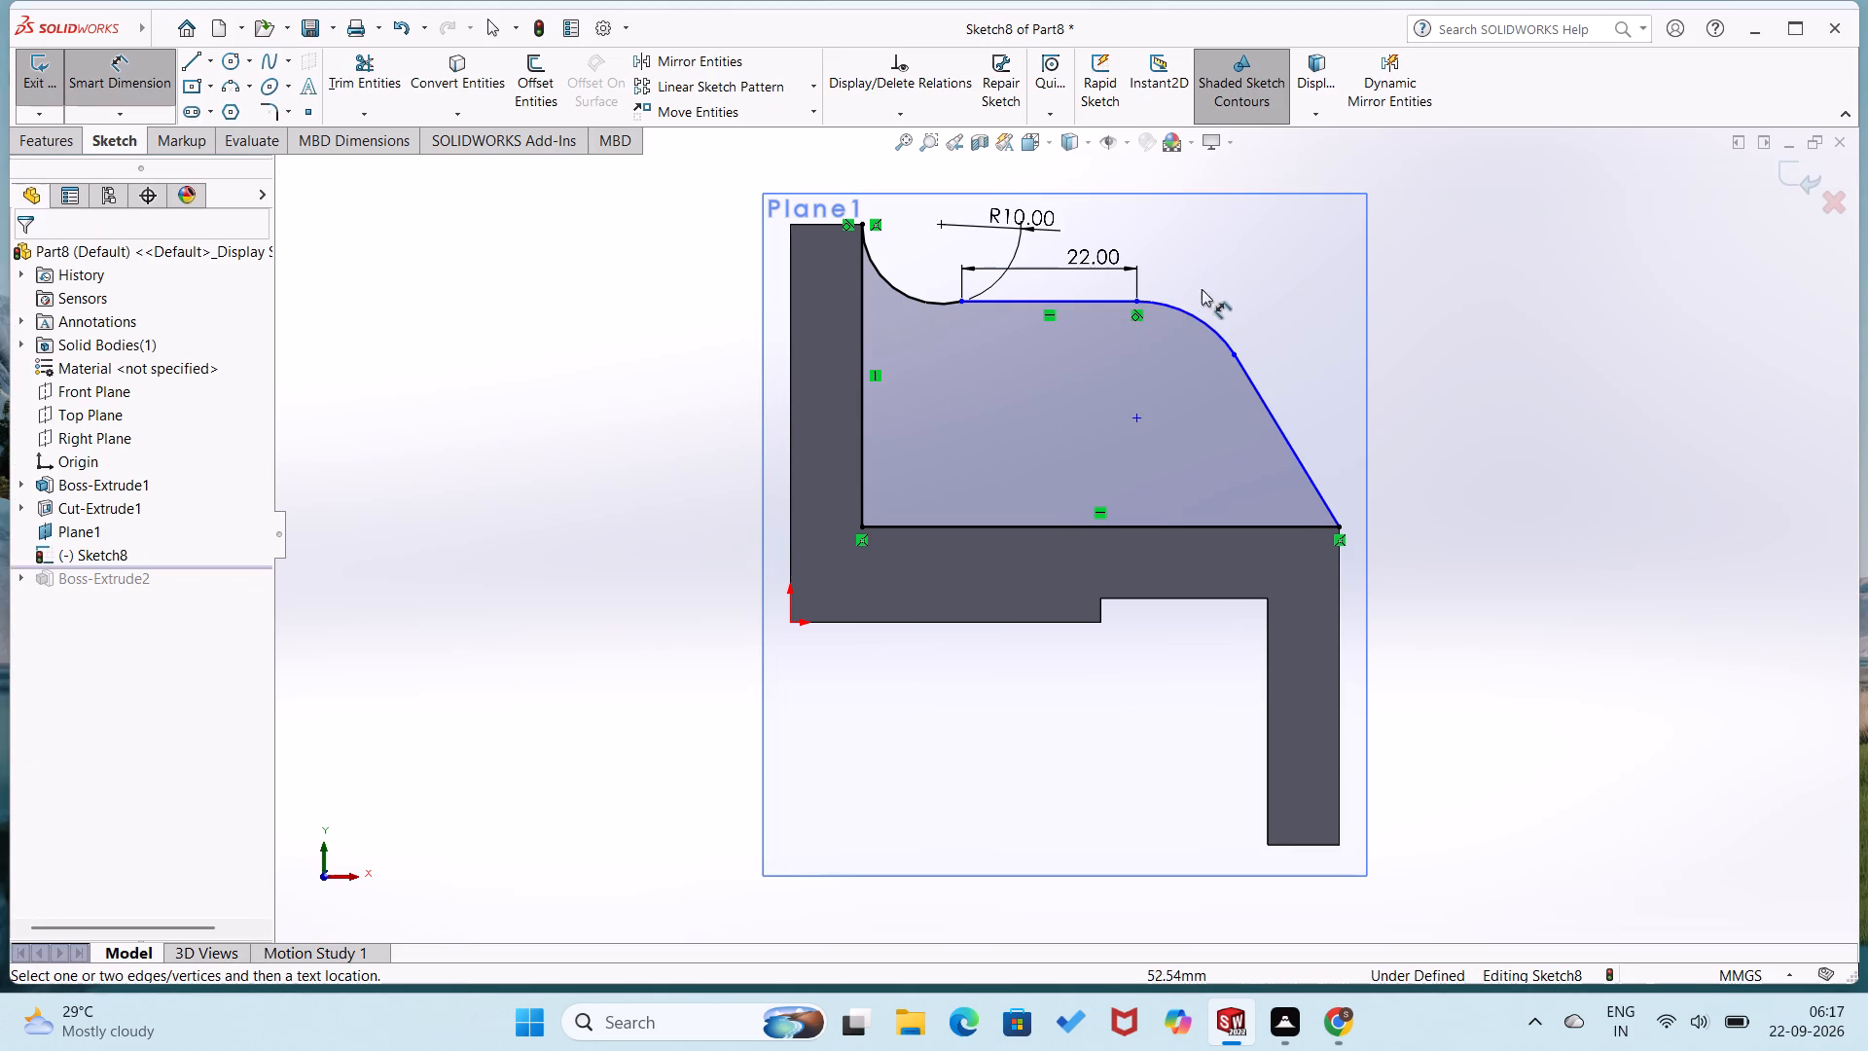
# Dimension the convex arc between the horizontal and sloped lines to a radius of 14 mm.
pyautogui.click(1193, 313)
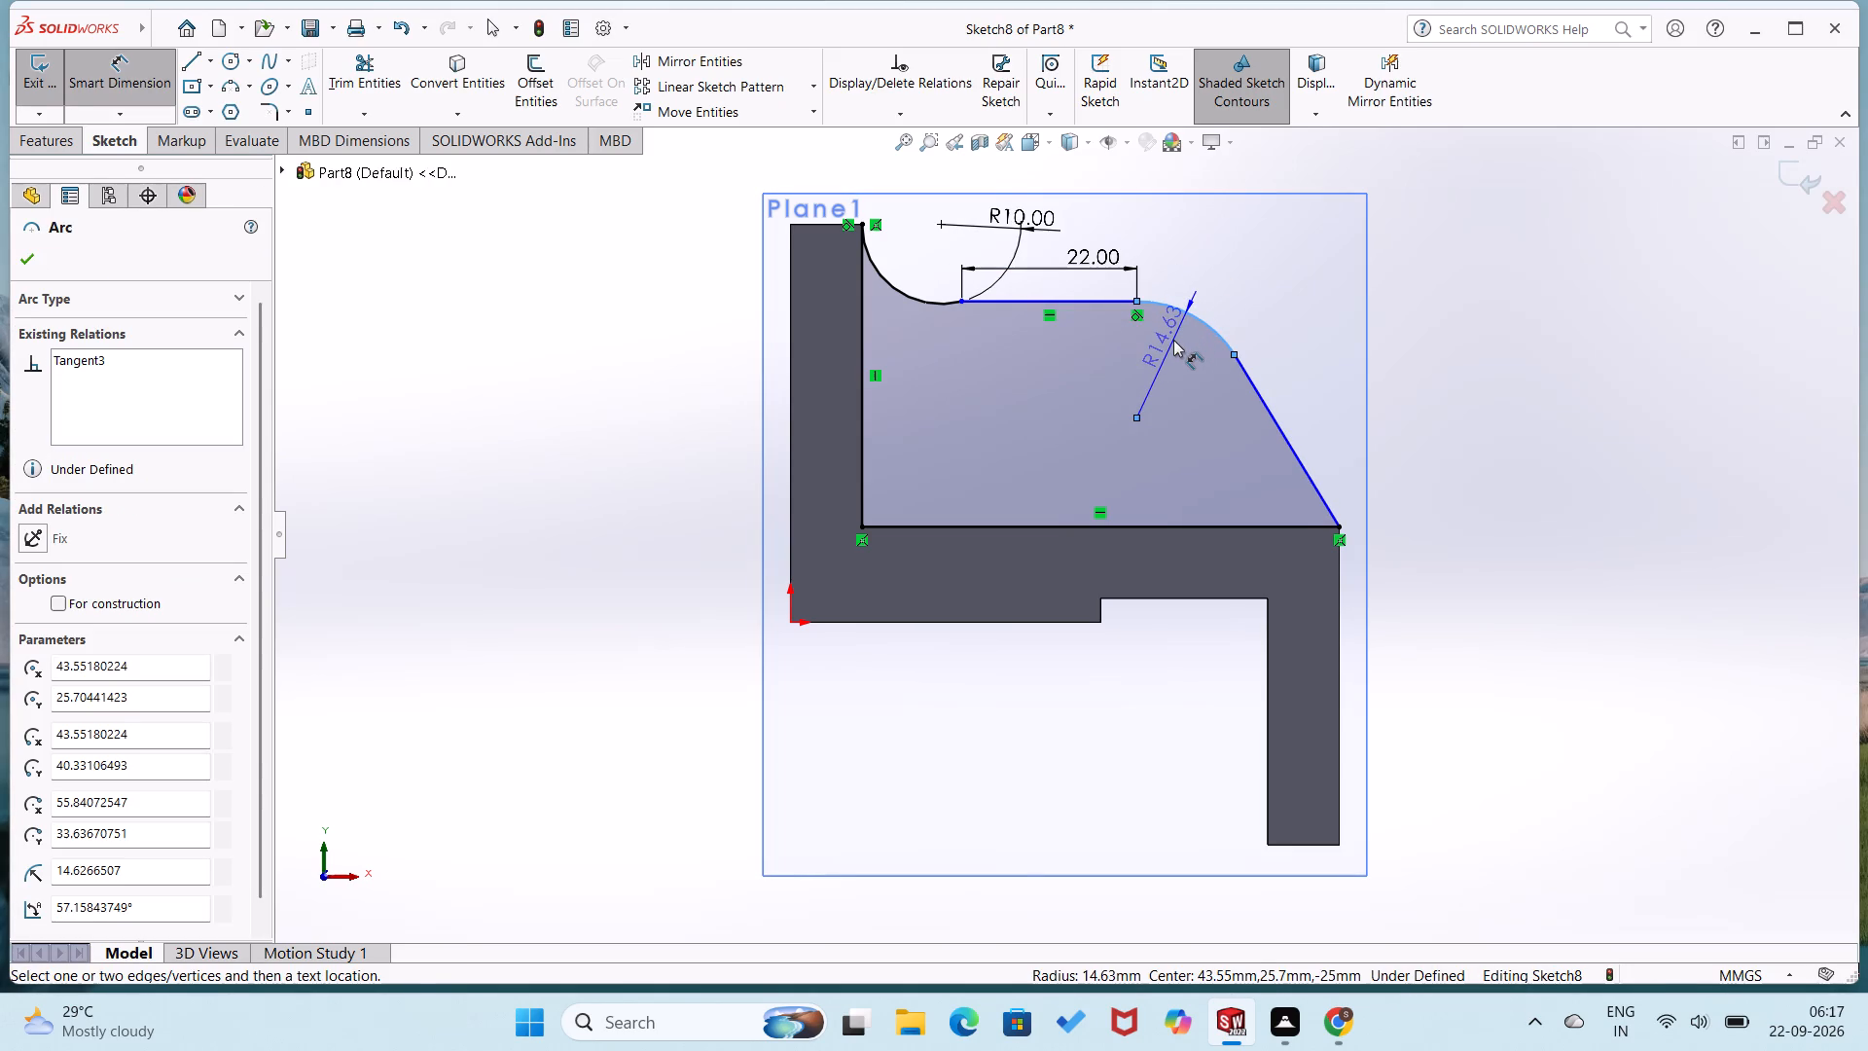
pyautogui.click(1173, 341)
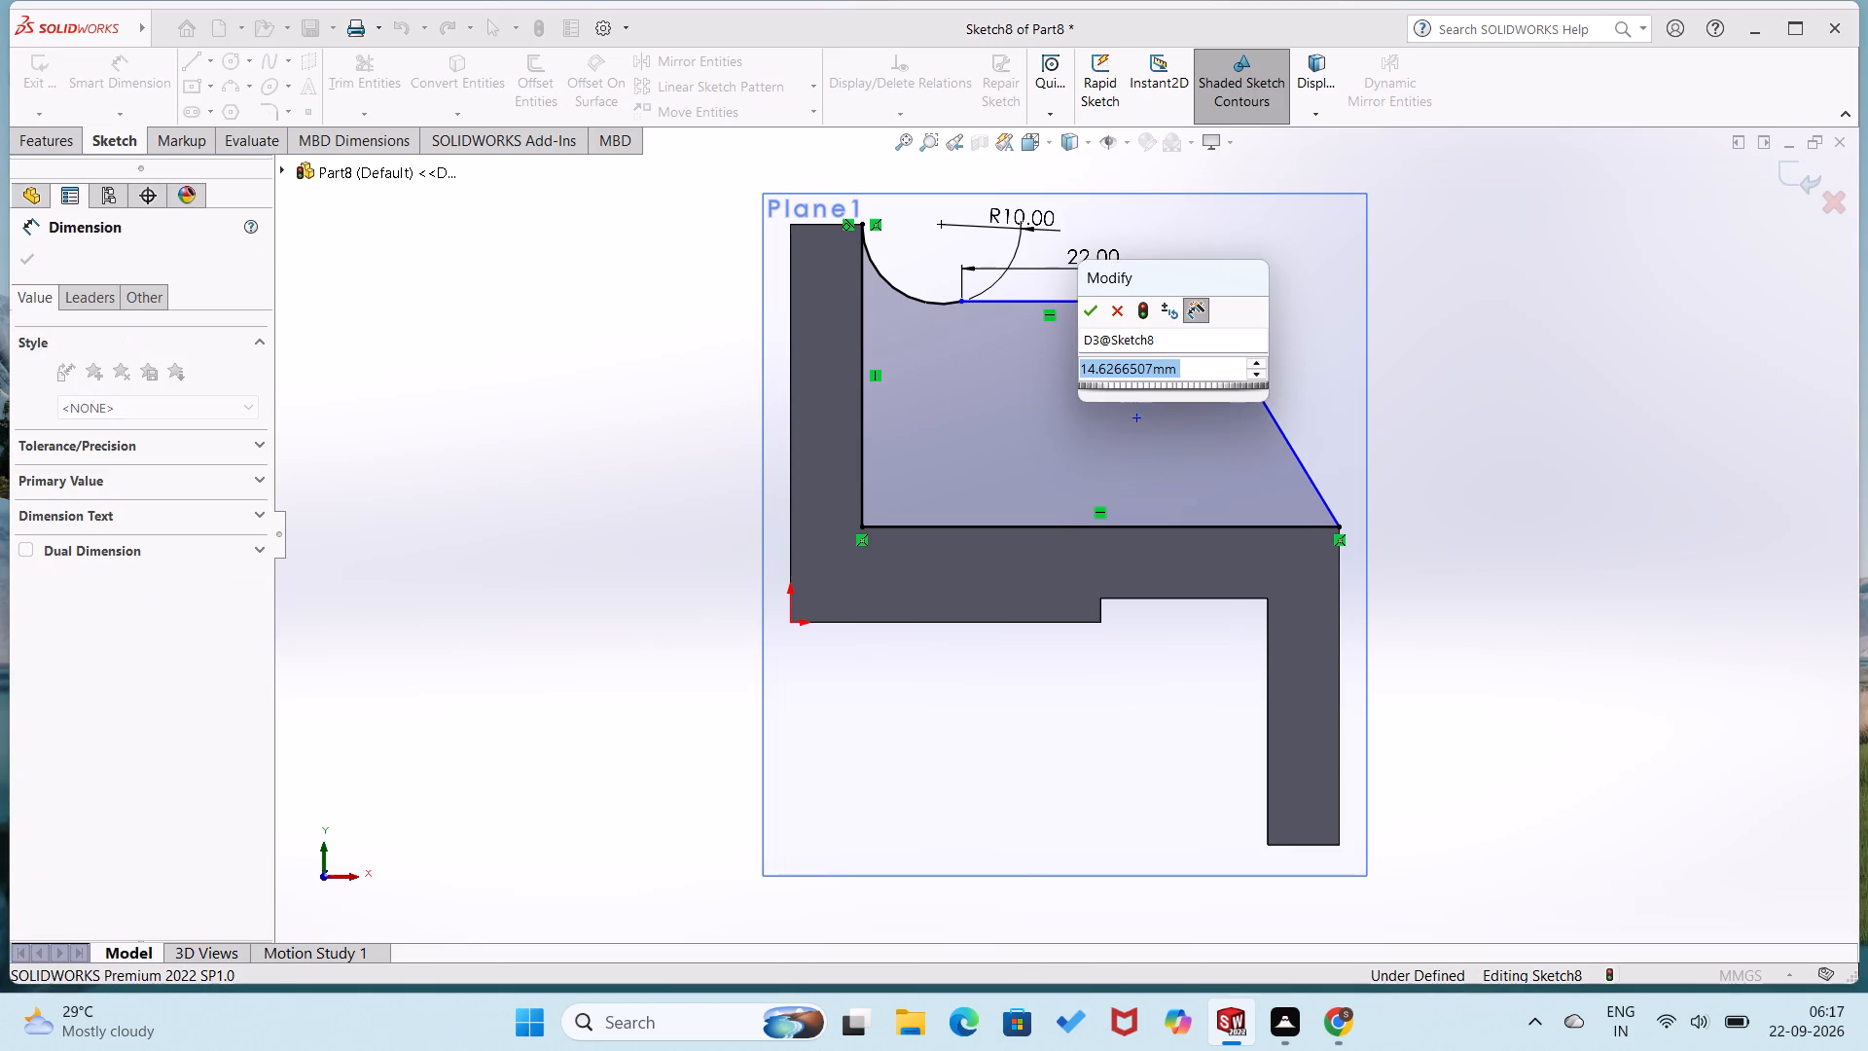
pyautogui.write('14')
pyautogui.press('Return')
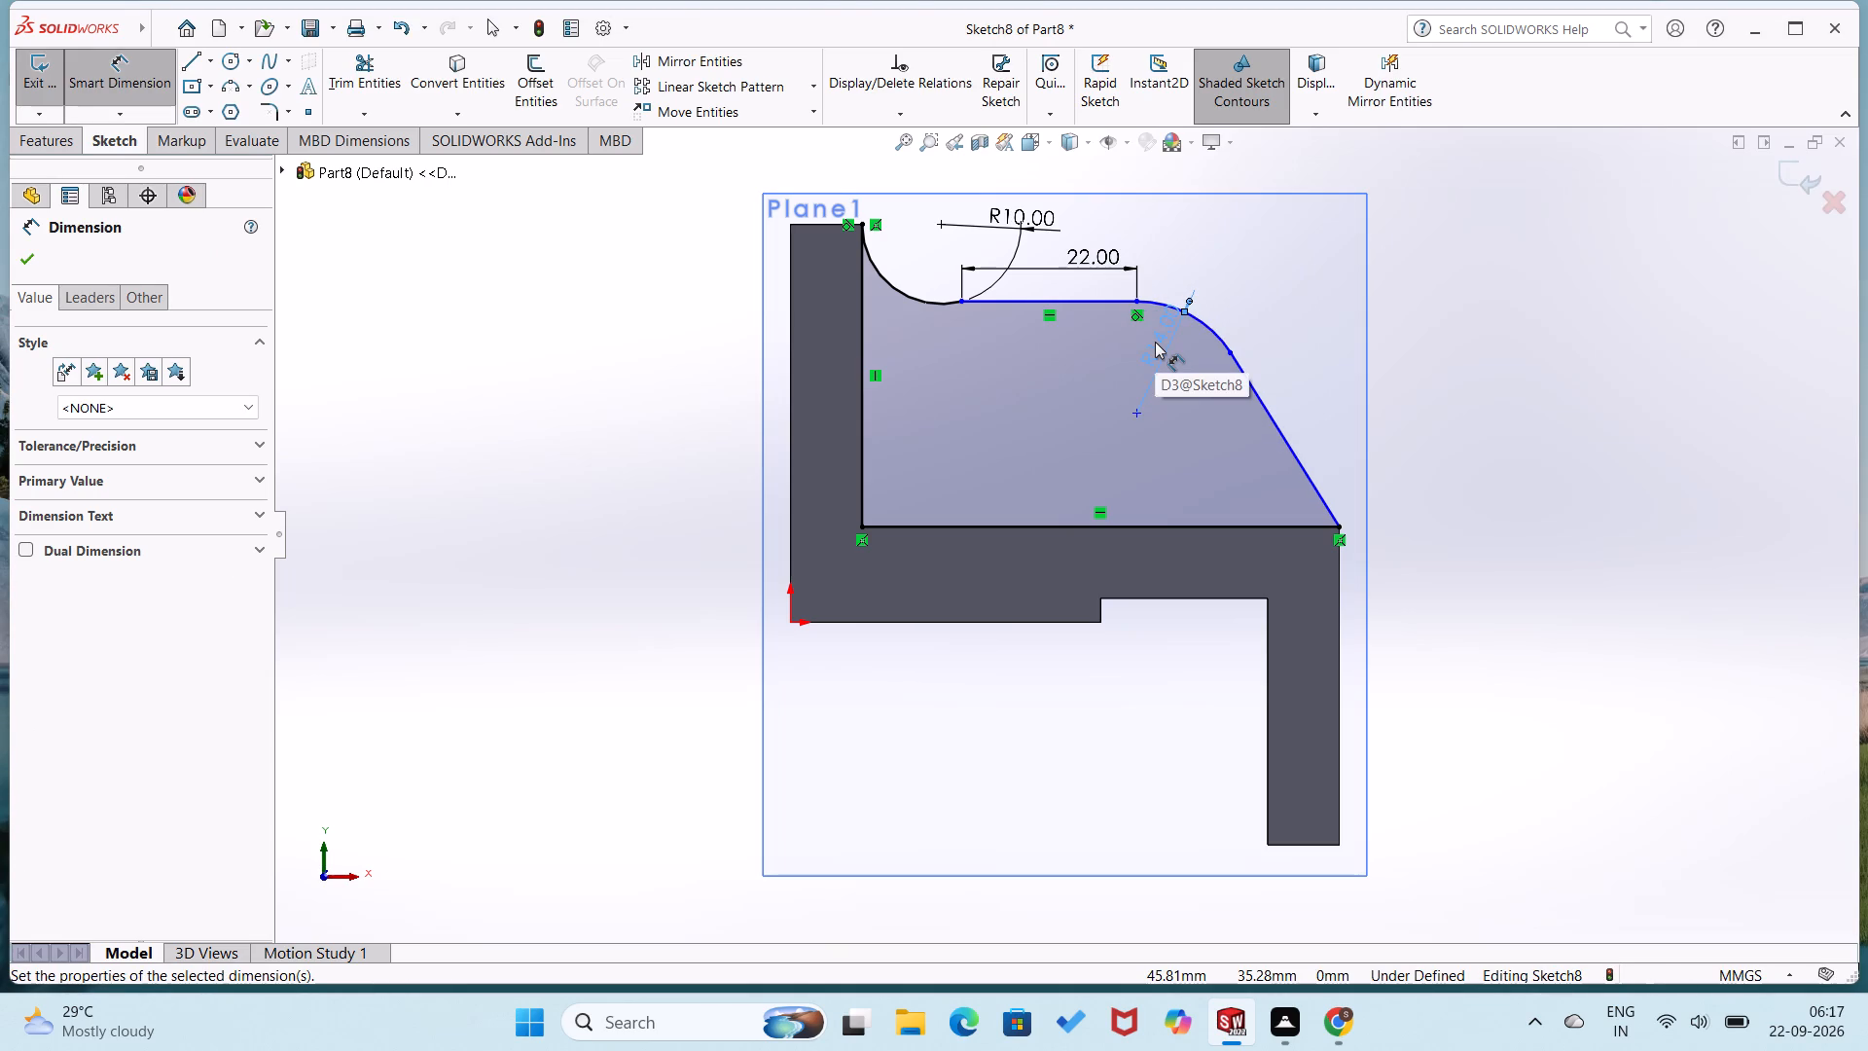
pyautogui.click(1312, 291)
# Dimension the sloped line running down to the ledge's outer corner to a length of 26 mm.
pyautogui.click(1274, 420)
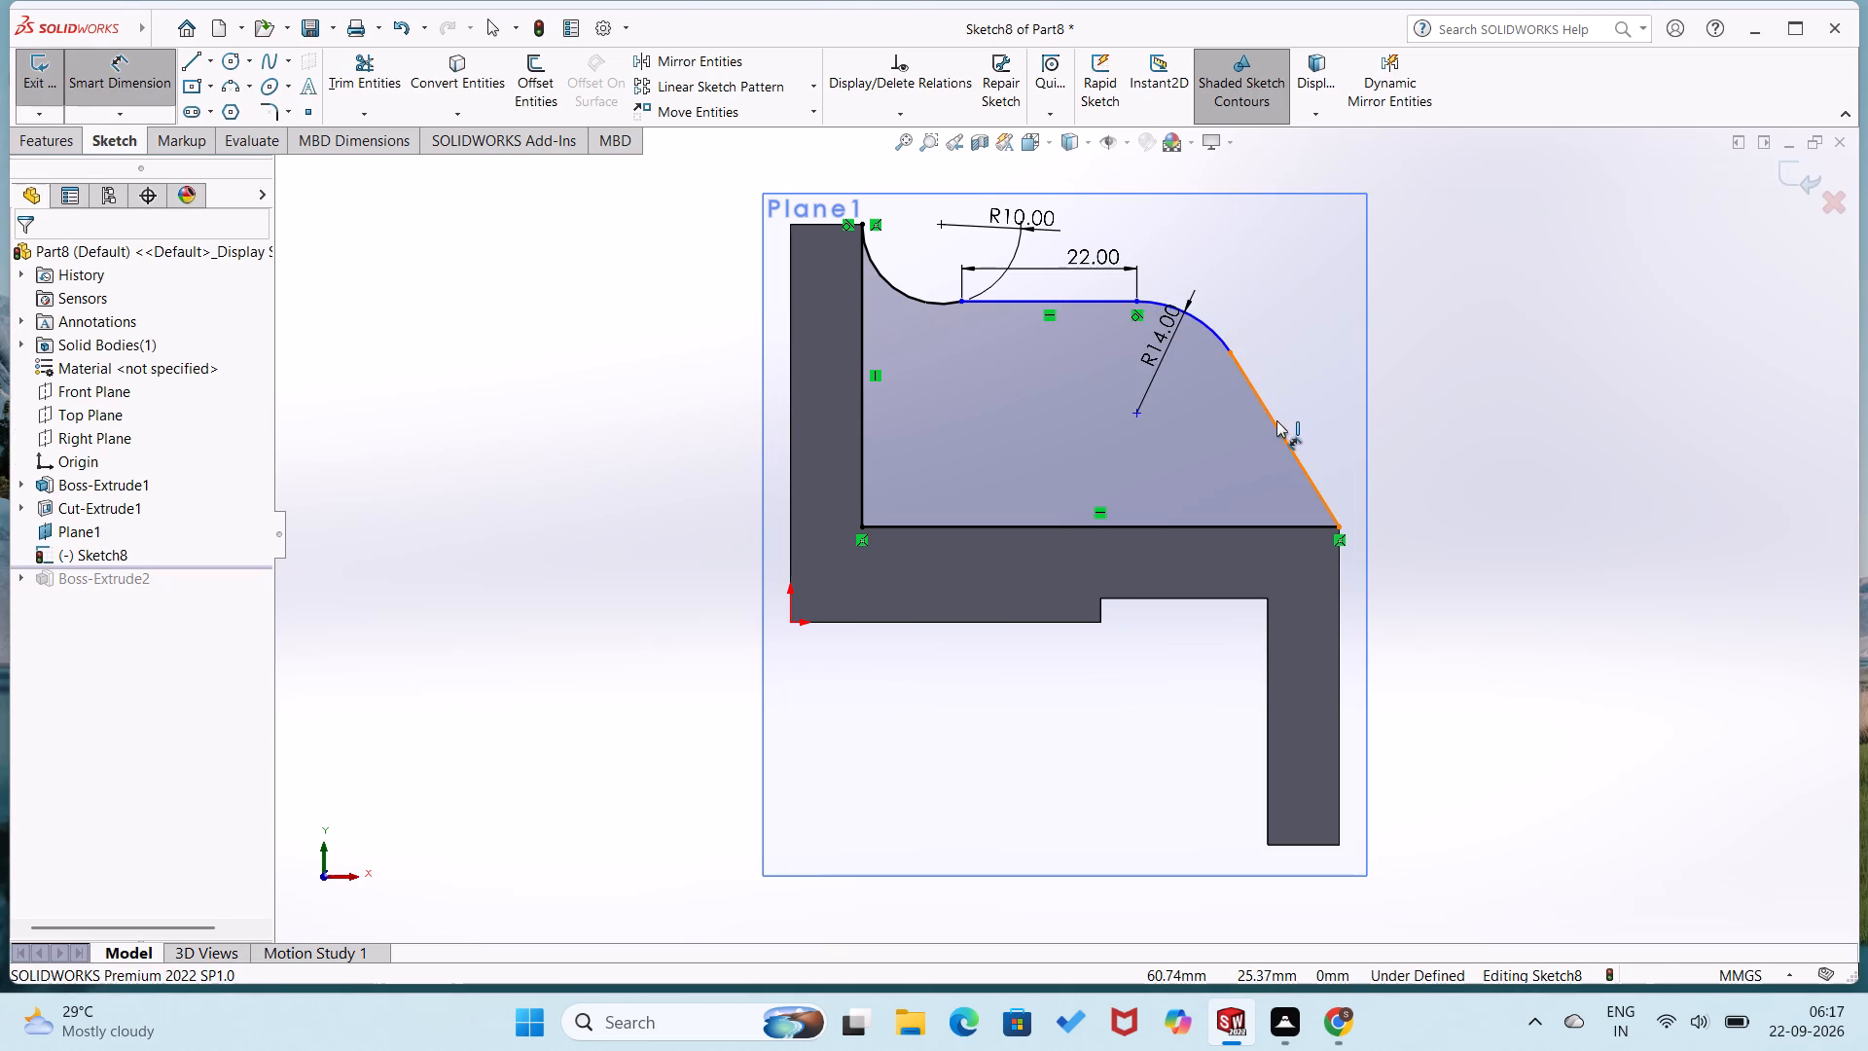
pyautogui.click(1315, 405)
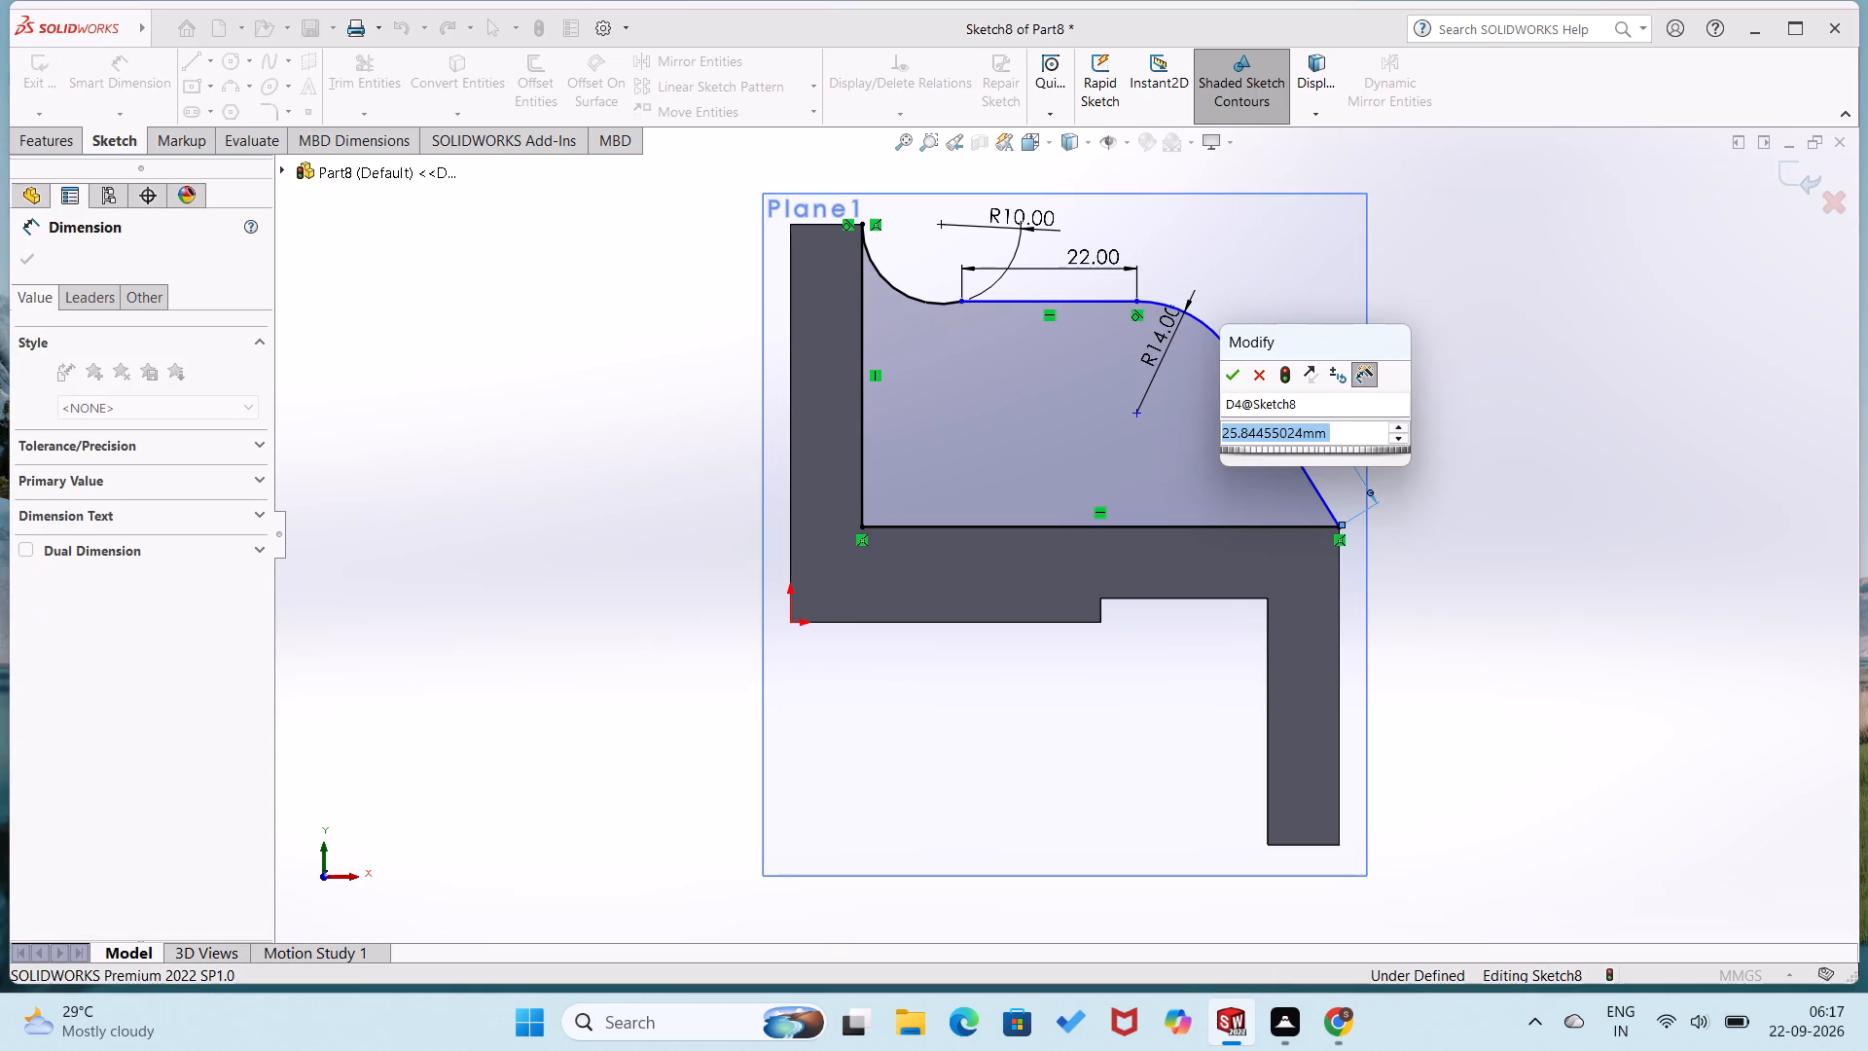
pyautogui.write('26')
pyautogui.press('Return')
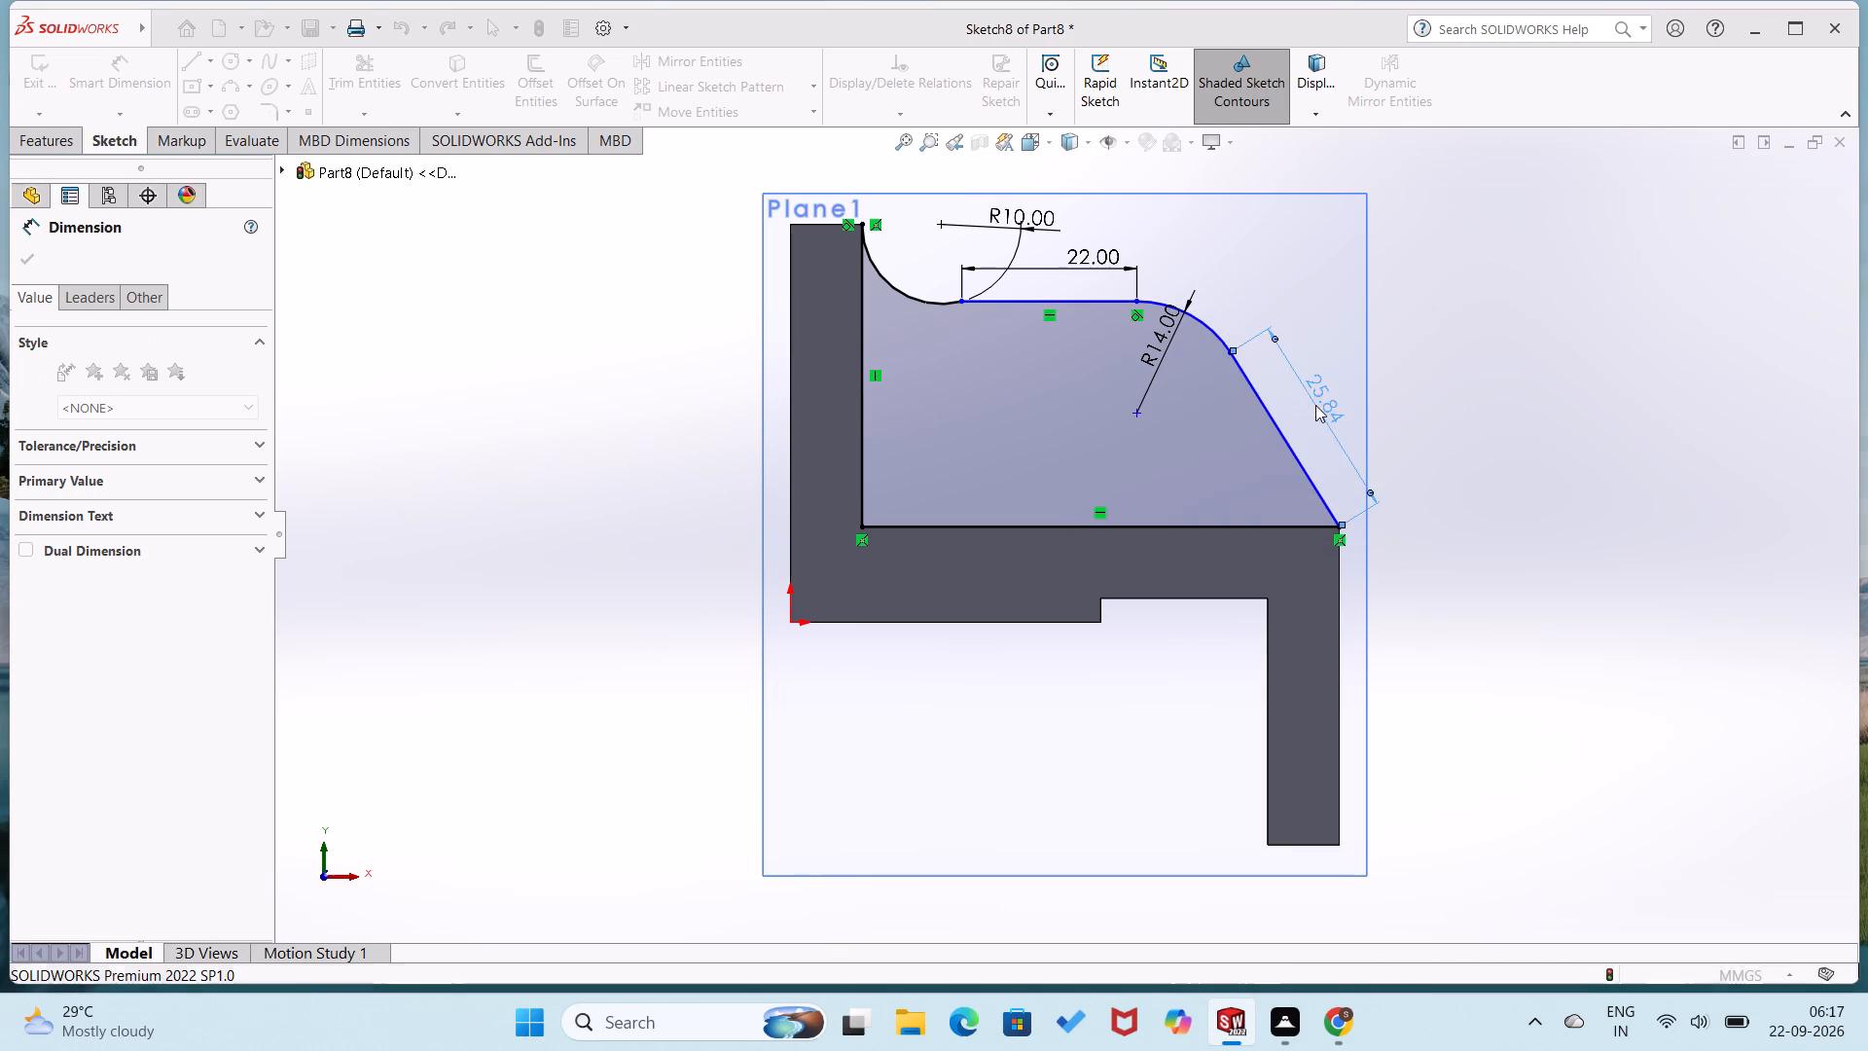
pyautogui.click(1405, 344)
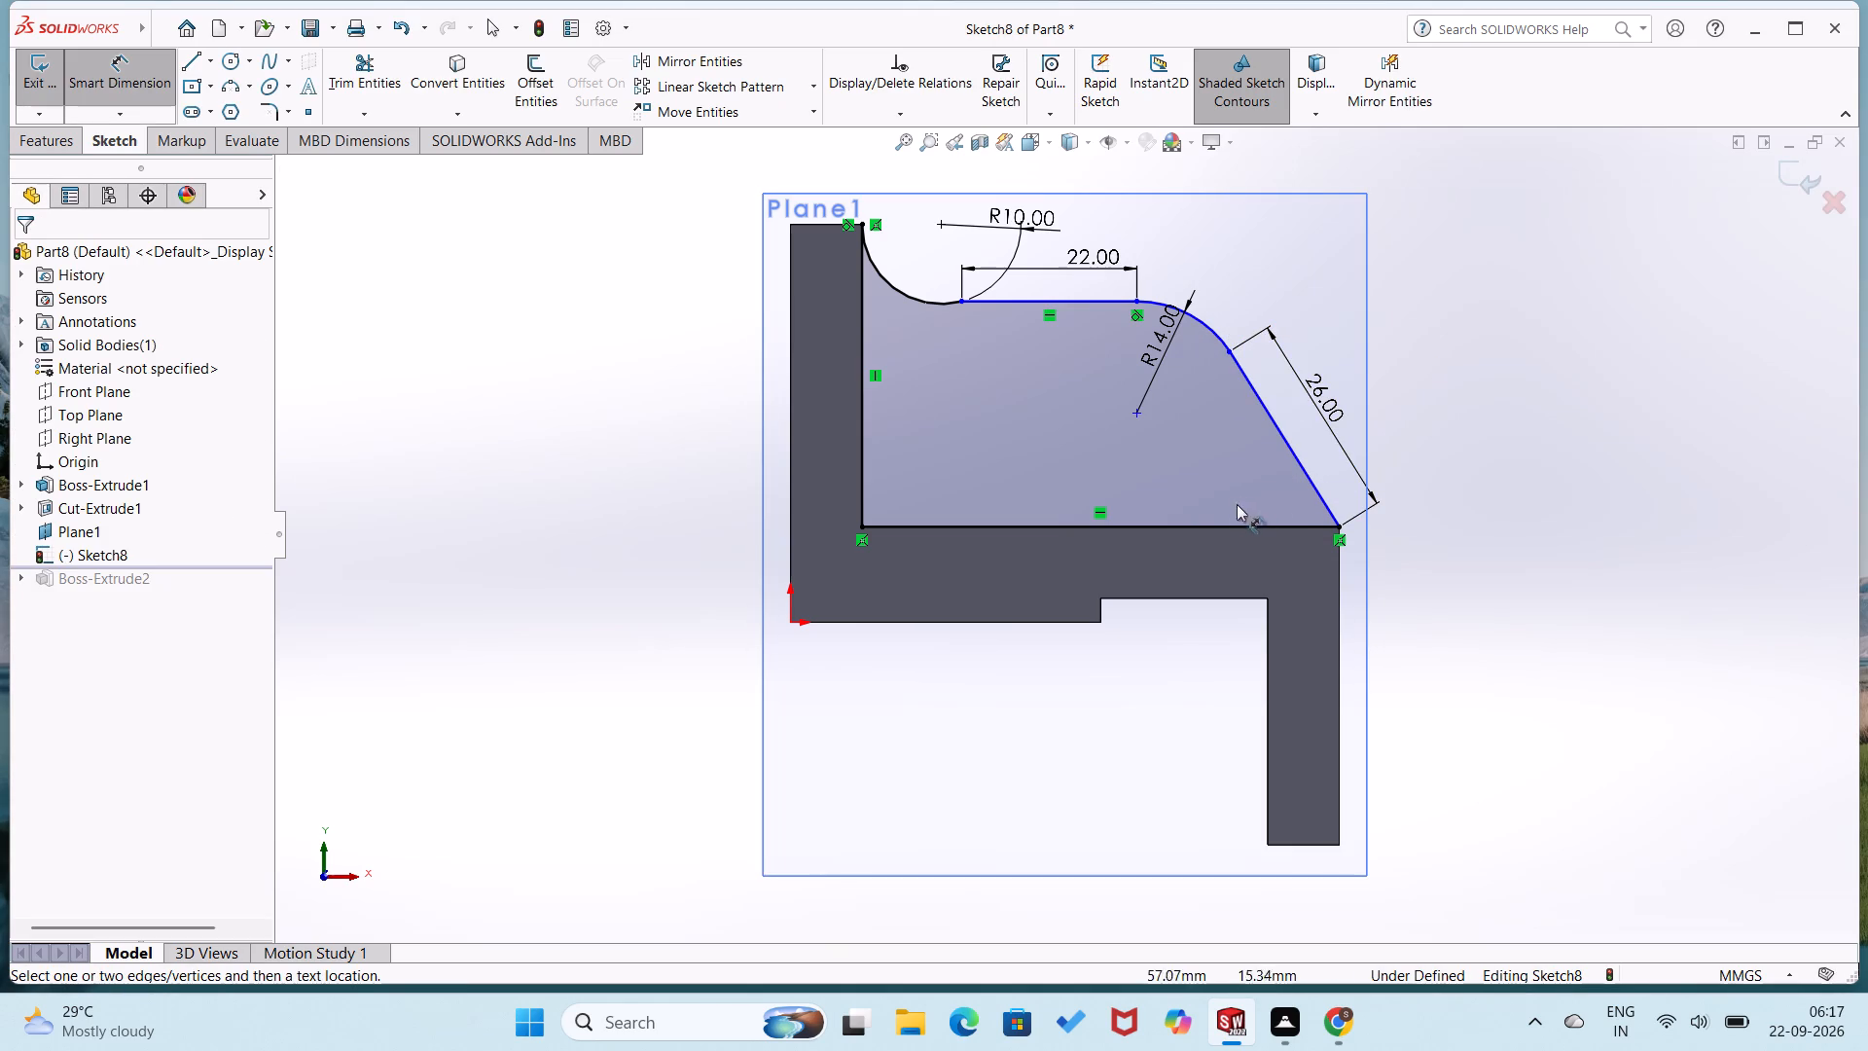
# Dimension the vertical distance between the profile's bottom line and its upper horizontal line as 29 mm.
pyautogui.click(1171, 527)
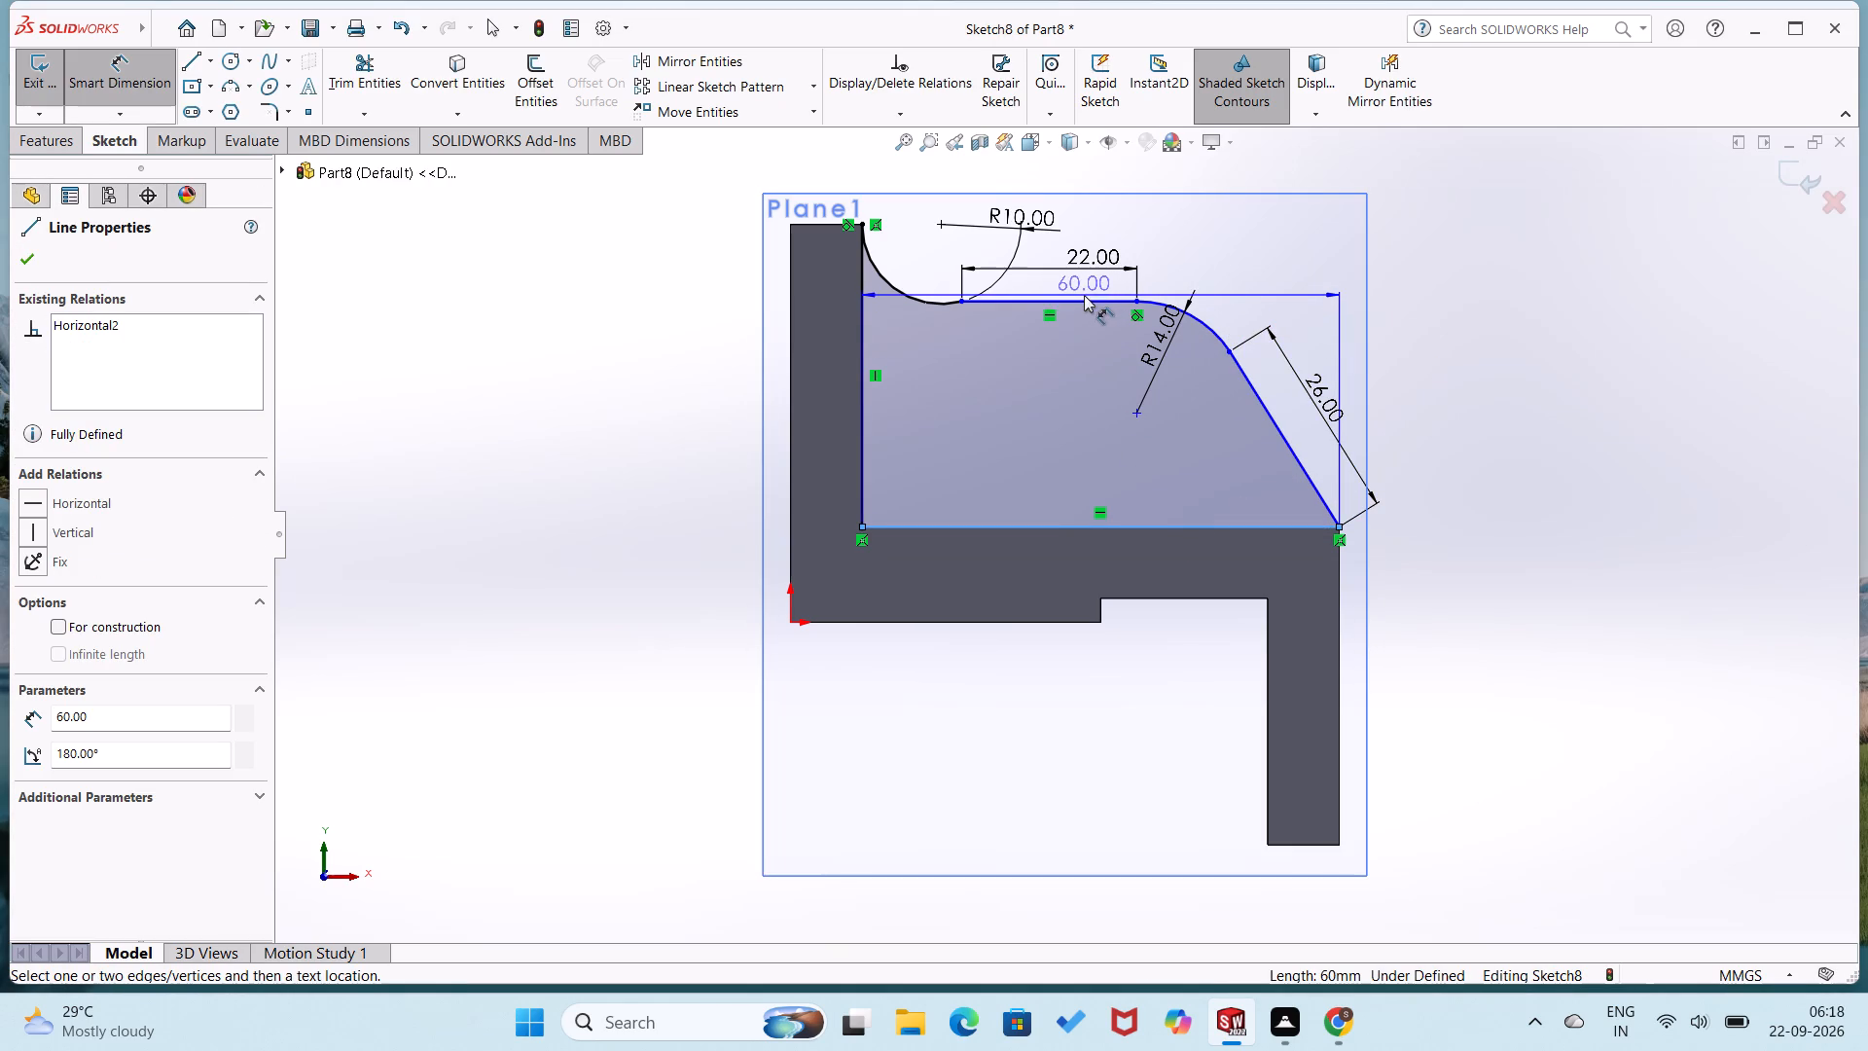
pyautogui.click(1083, 297)
pyautogui.click(1058, 353)
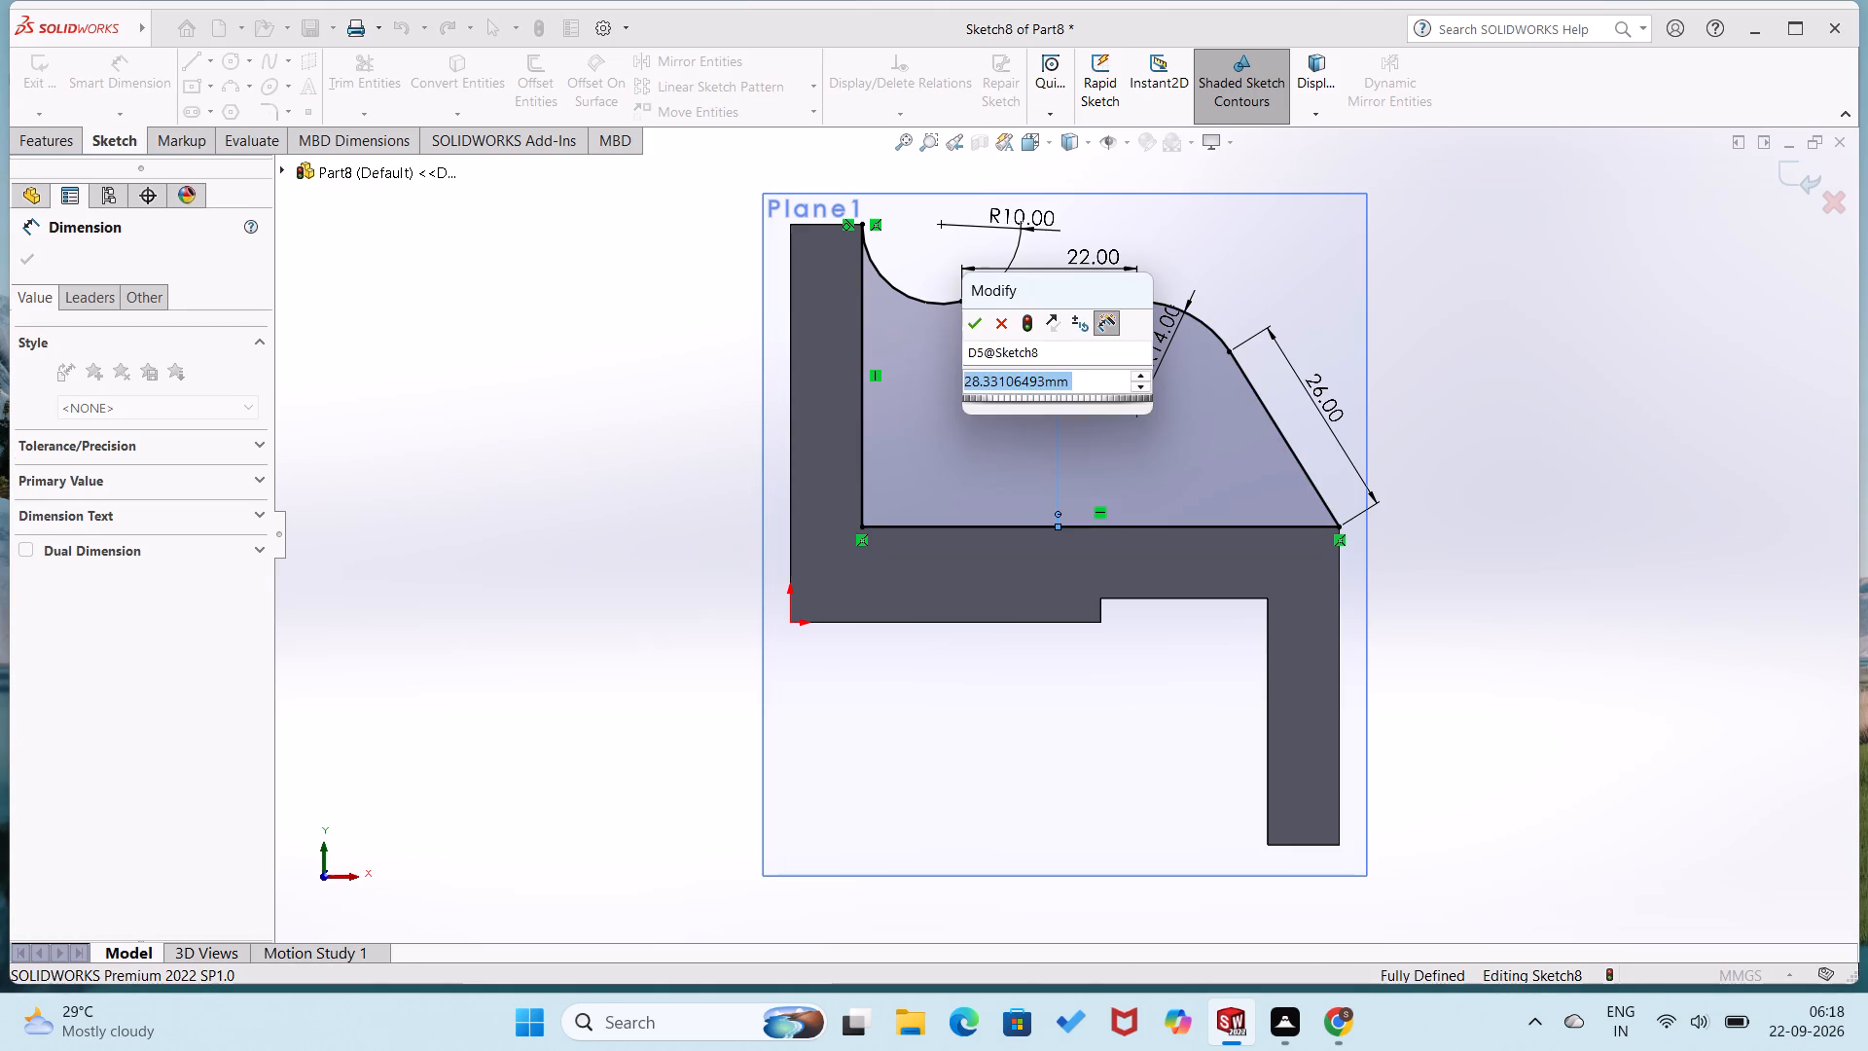
pyautogui.press('2')
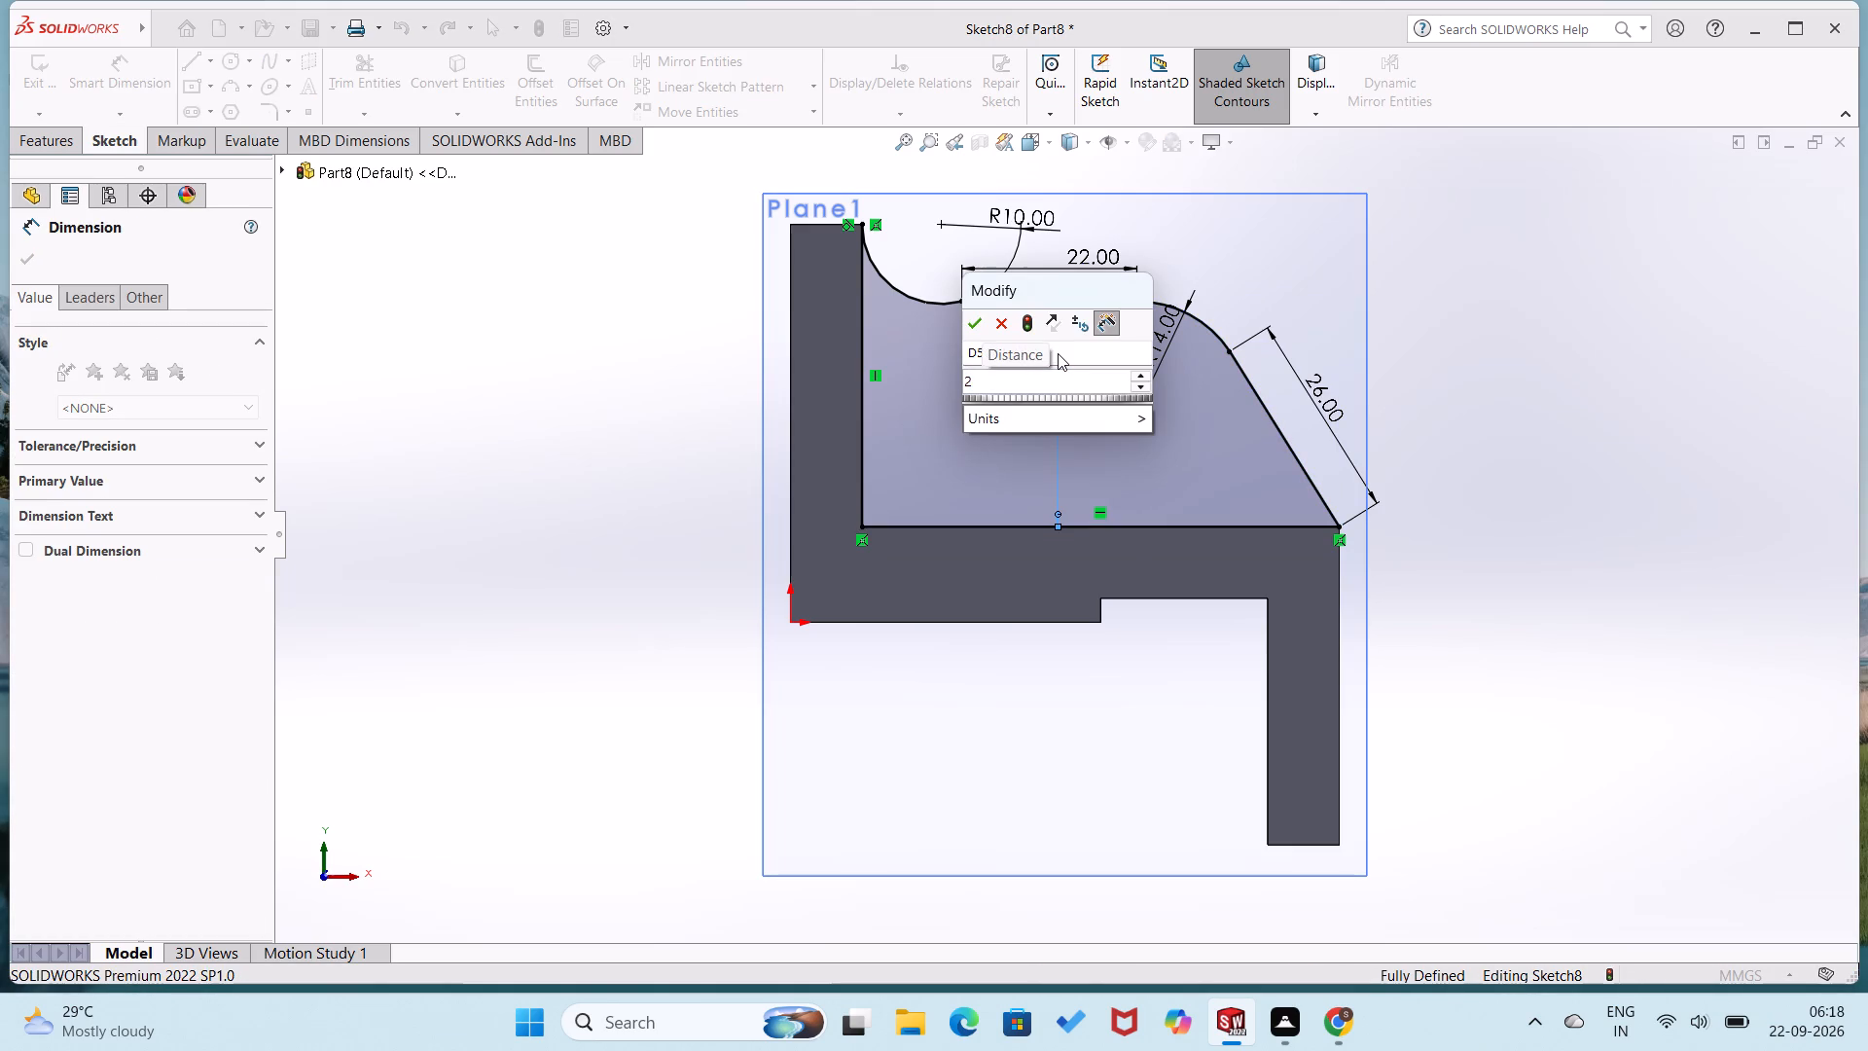
pyautogui.press('6')
pyautogui.press('BackSpace')
pyautogui.press('9')
pyautogui.press('Return')
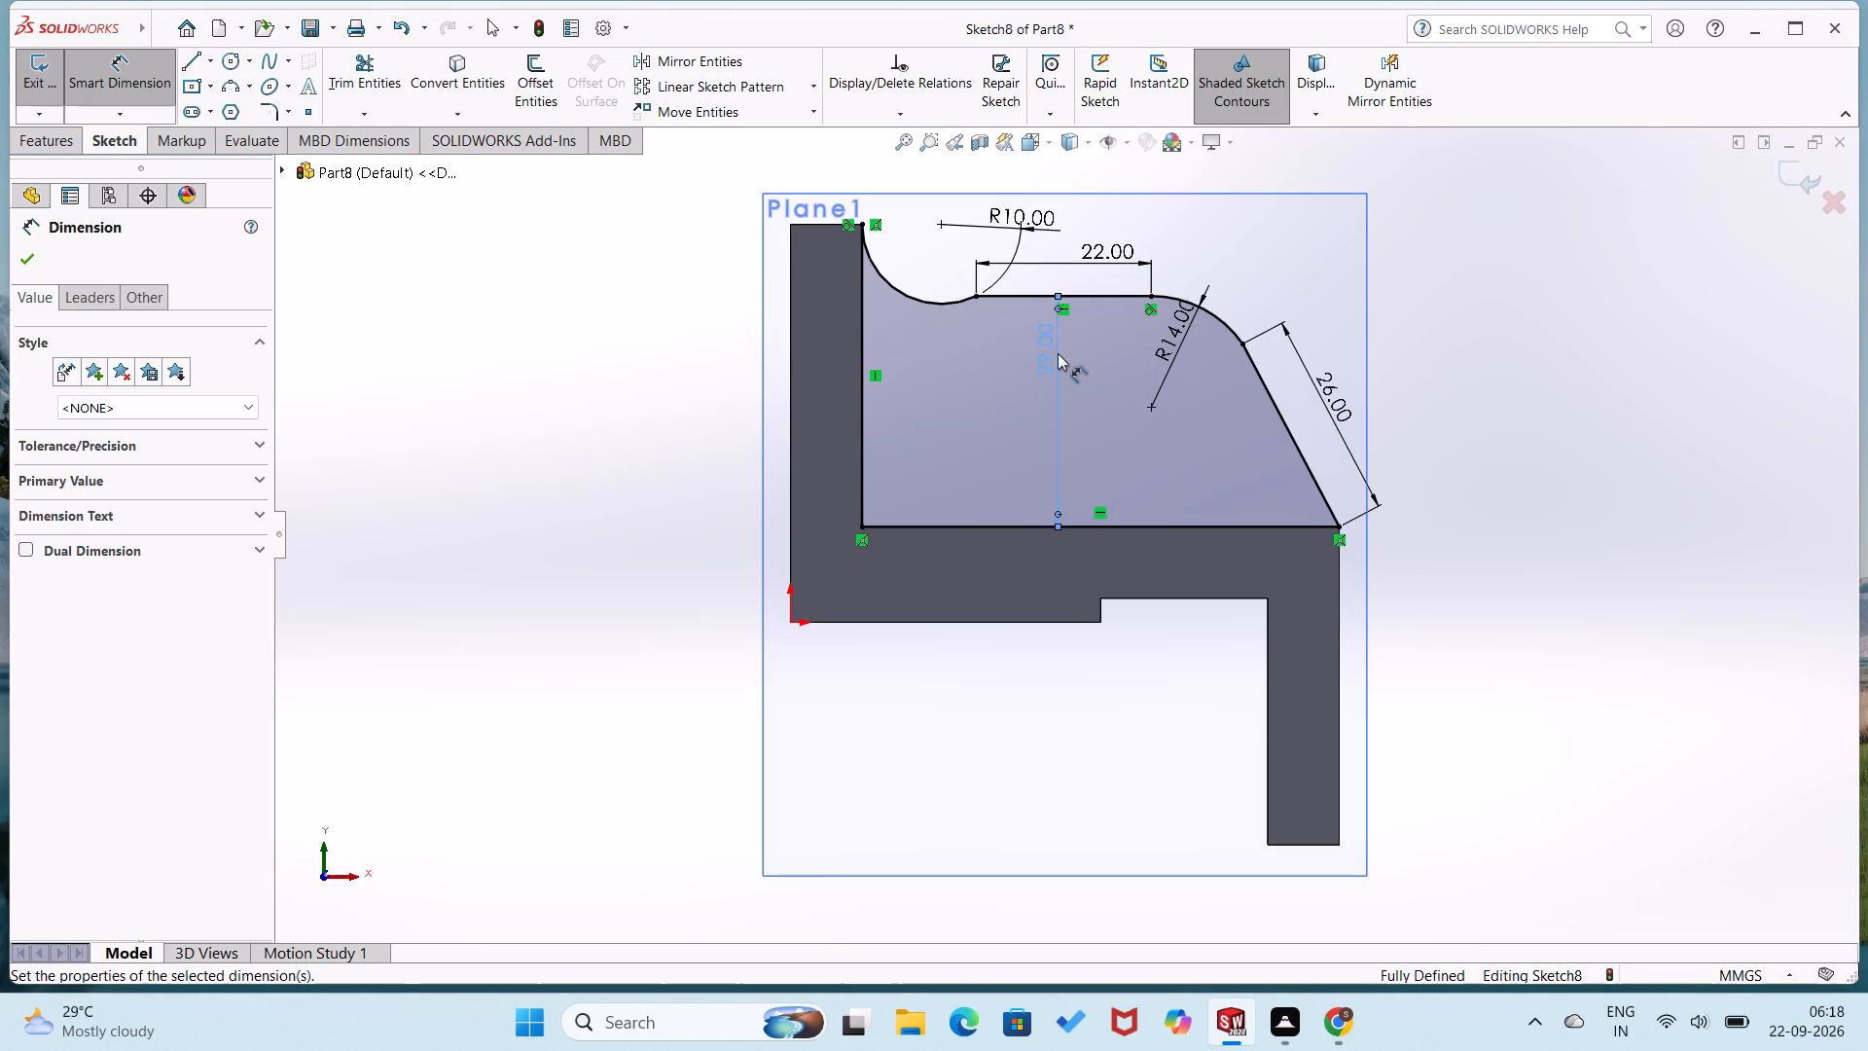
pyautogui.click(672, 495)
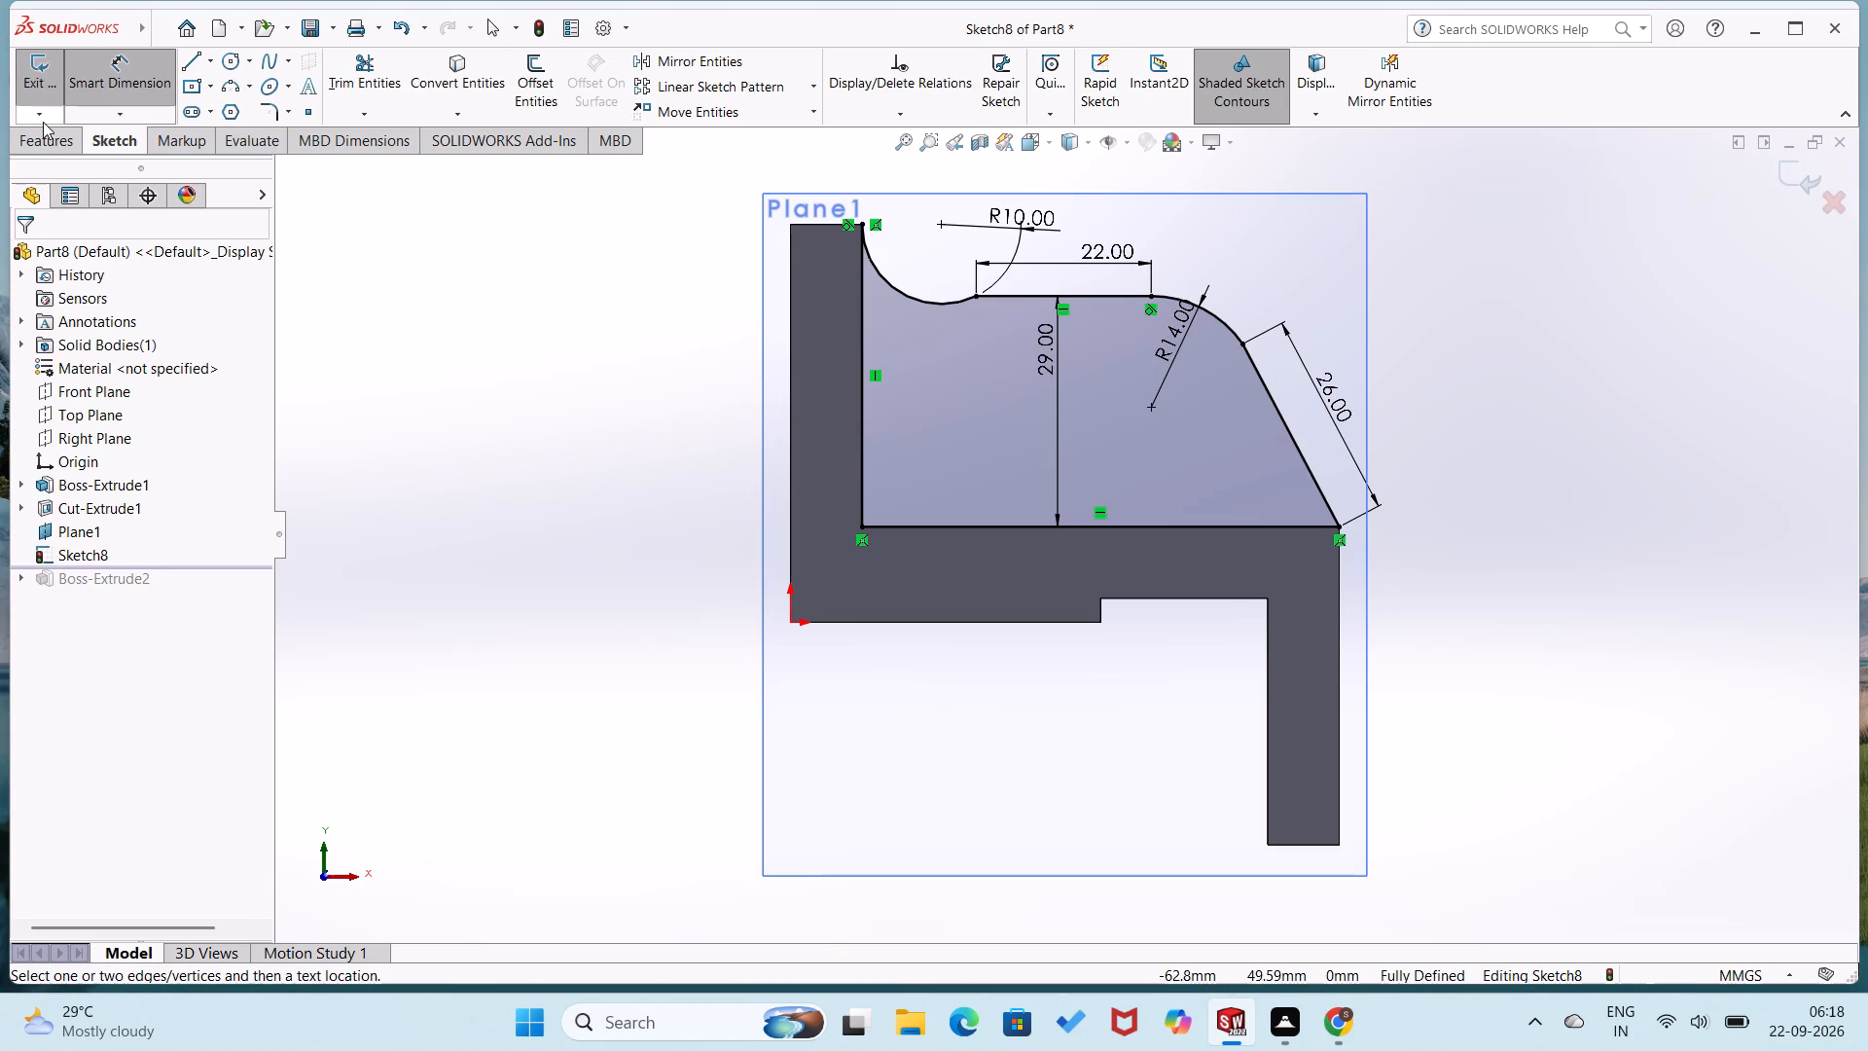
# Extrude the curved web profile 8 mm as a Mid Plane boss merged with the body.
pyautogui.click(39, 134)
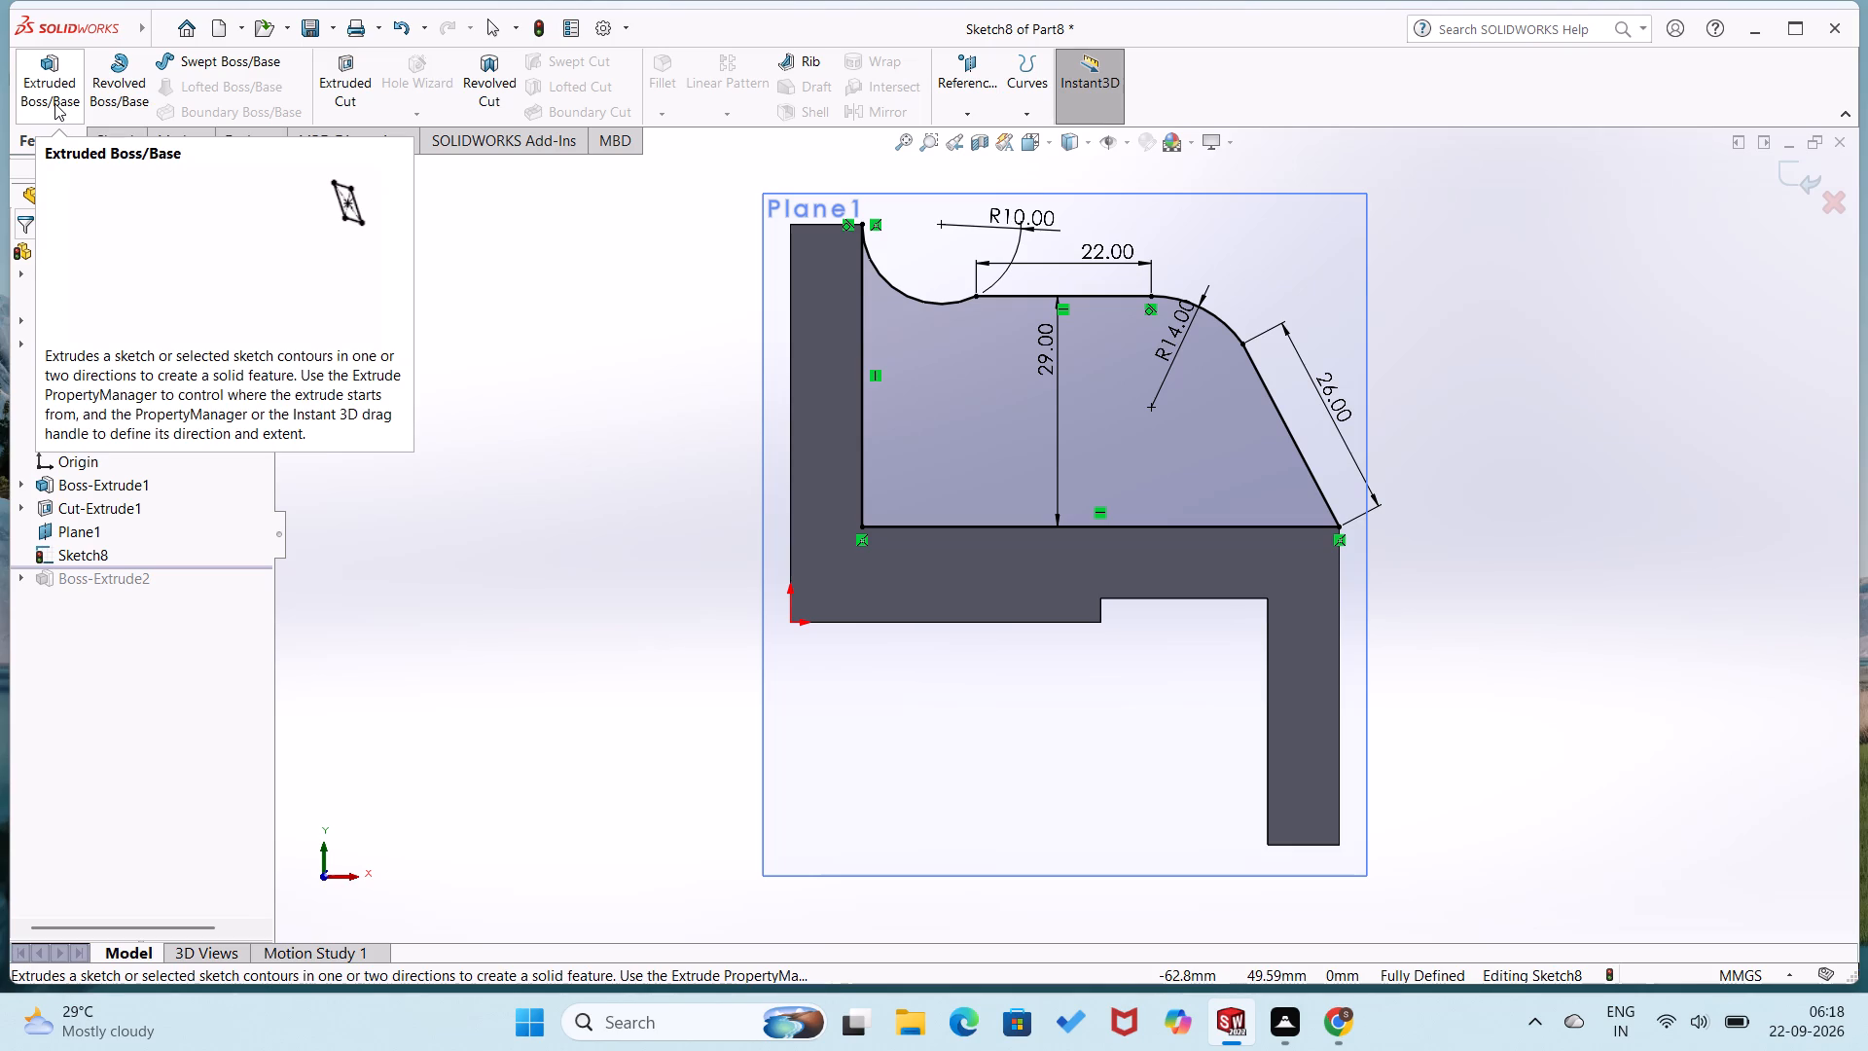
pyautogui.click(54, 103)
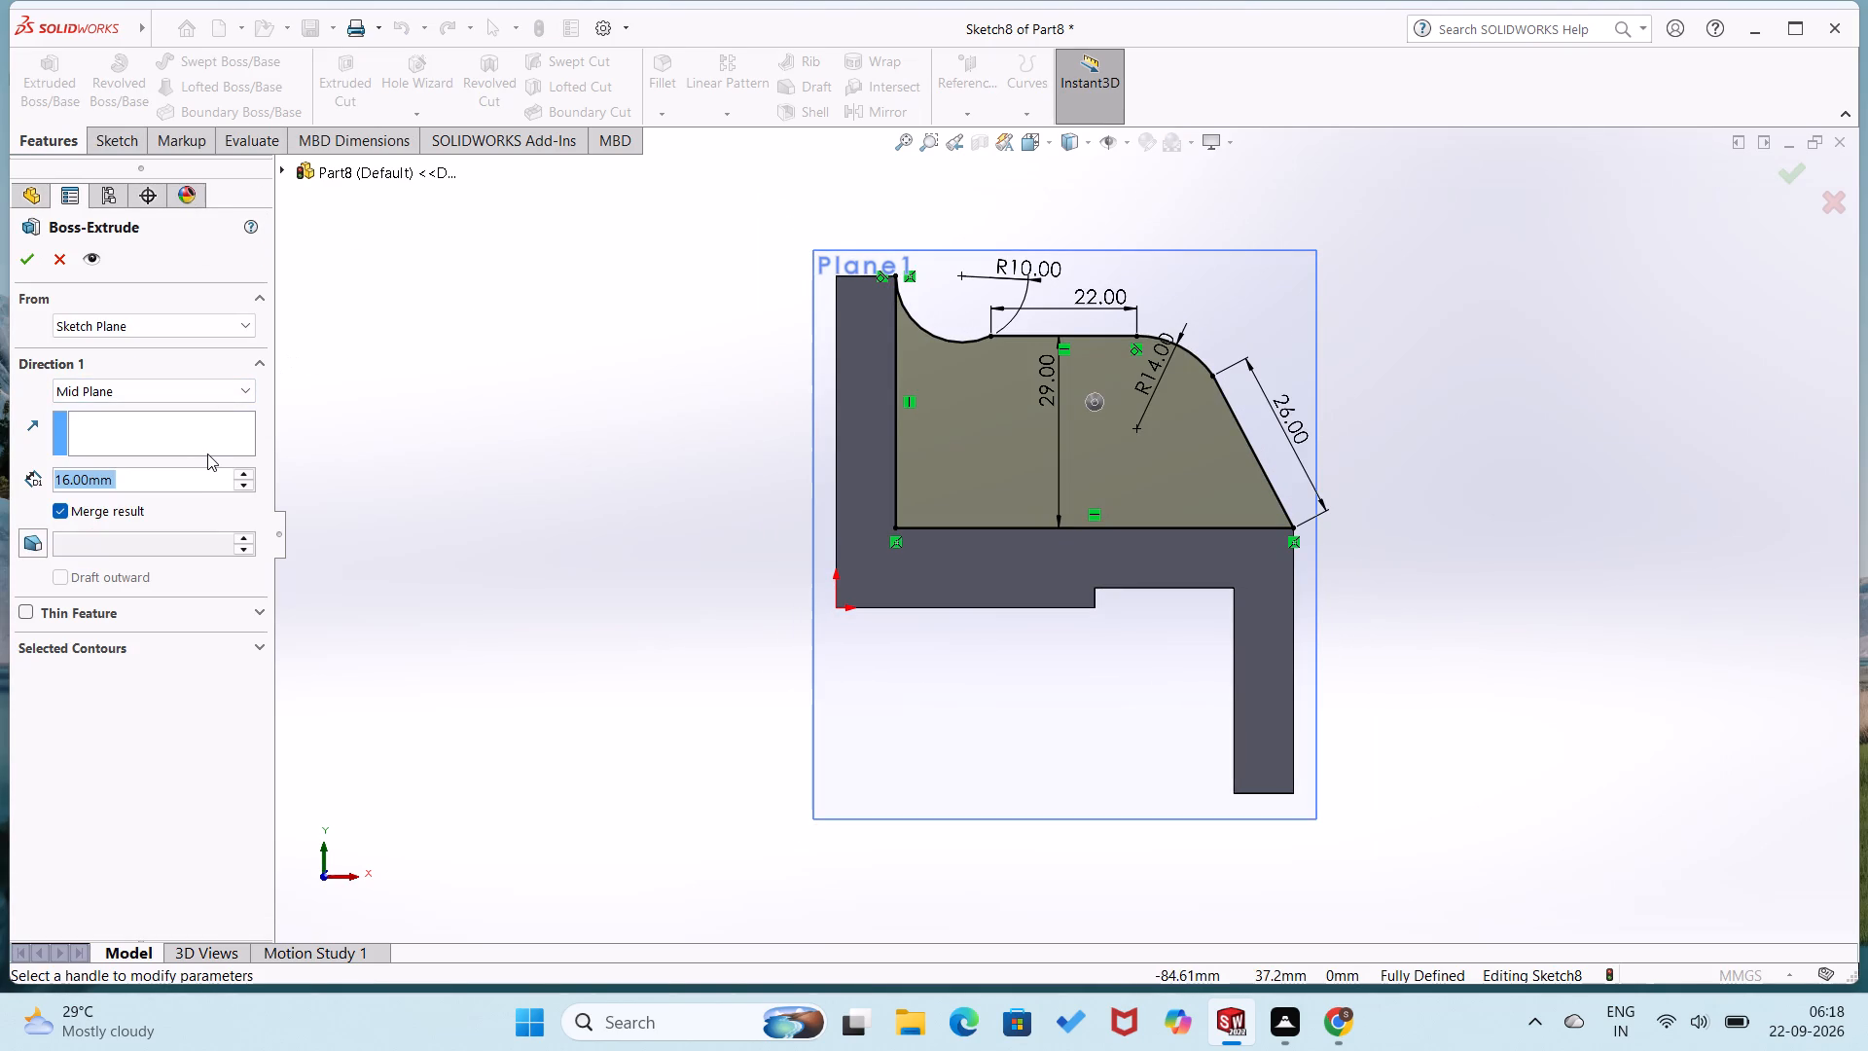
pyautogui.press('8')
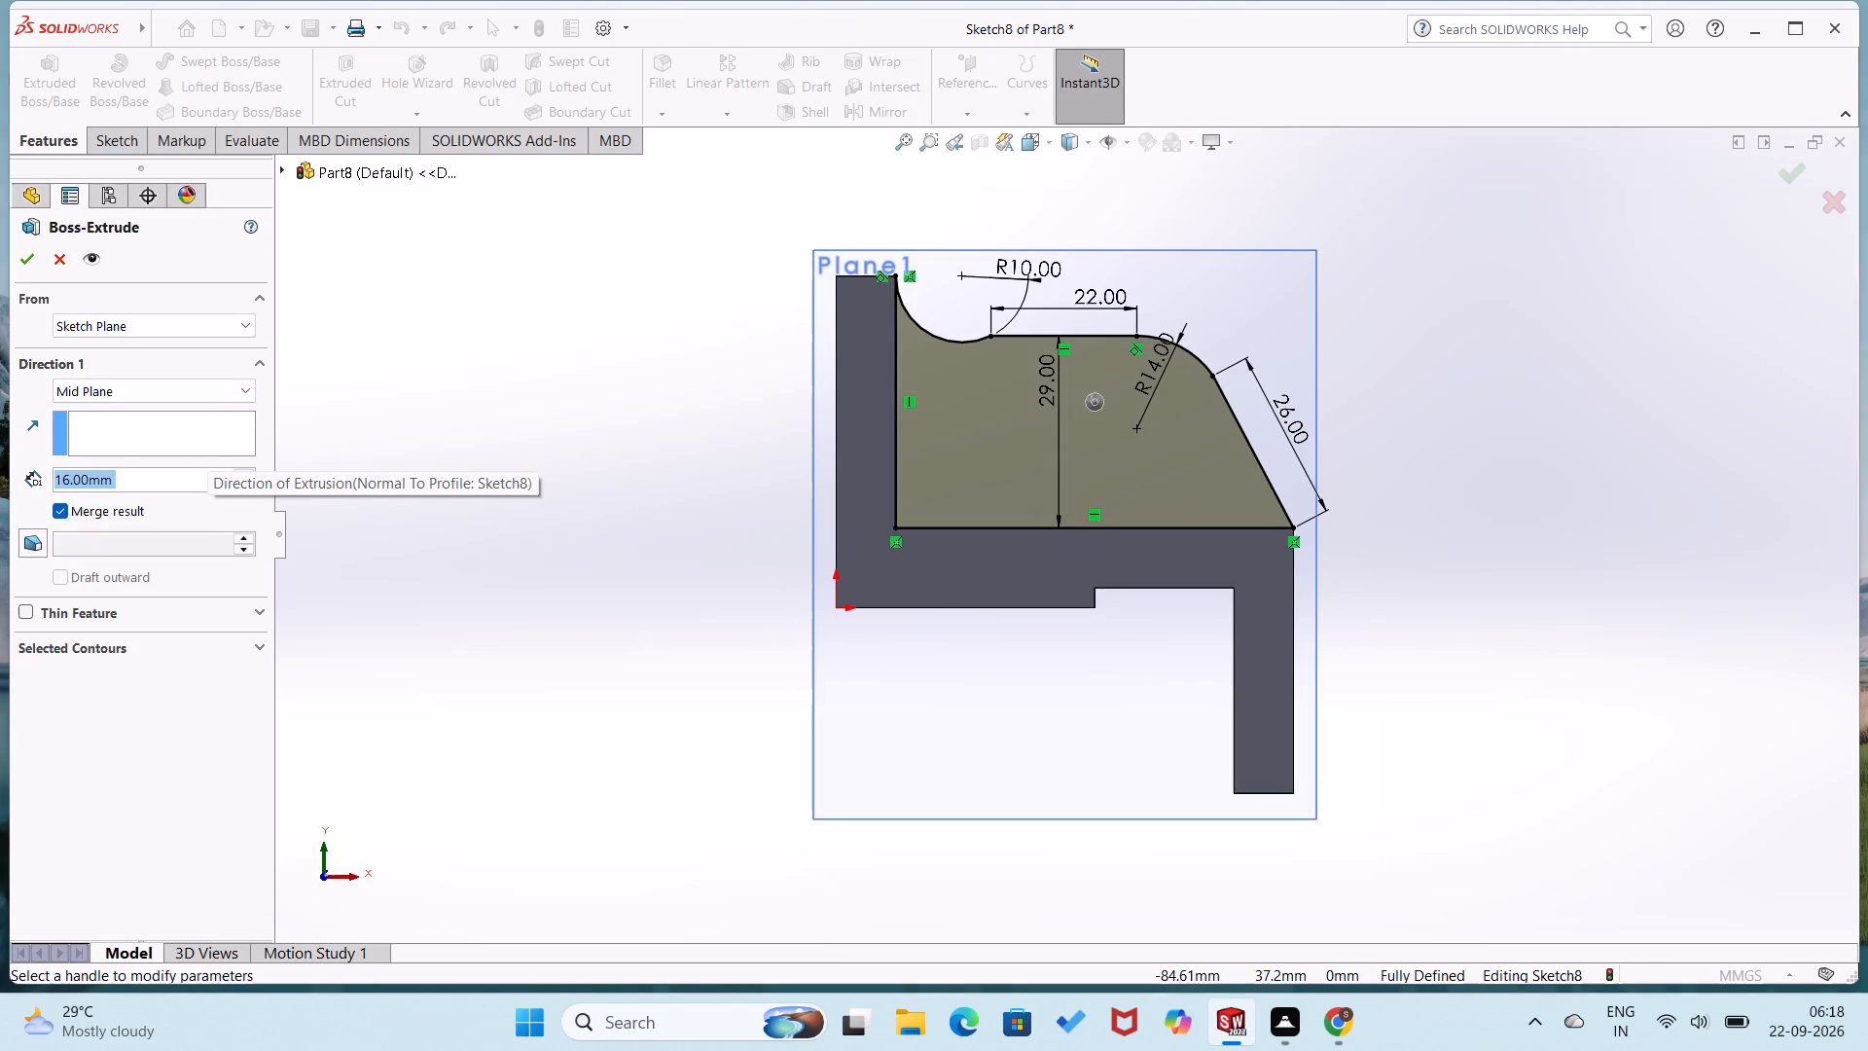
pyautogui.press('Return')
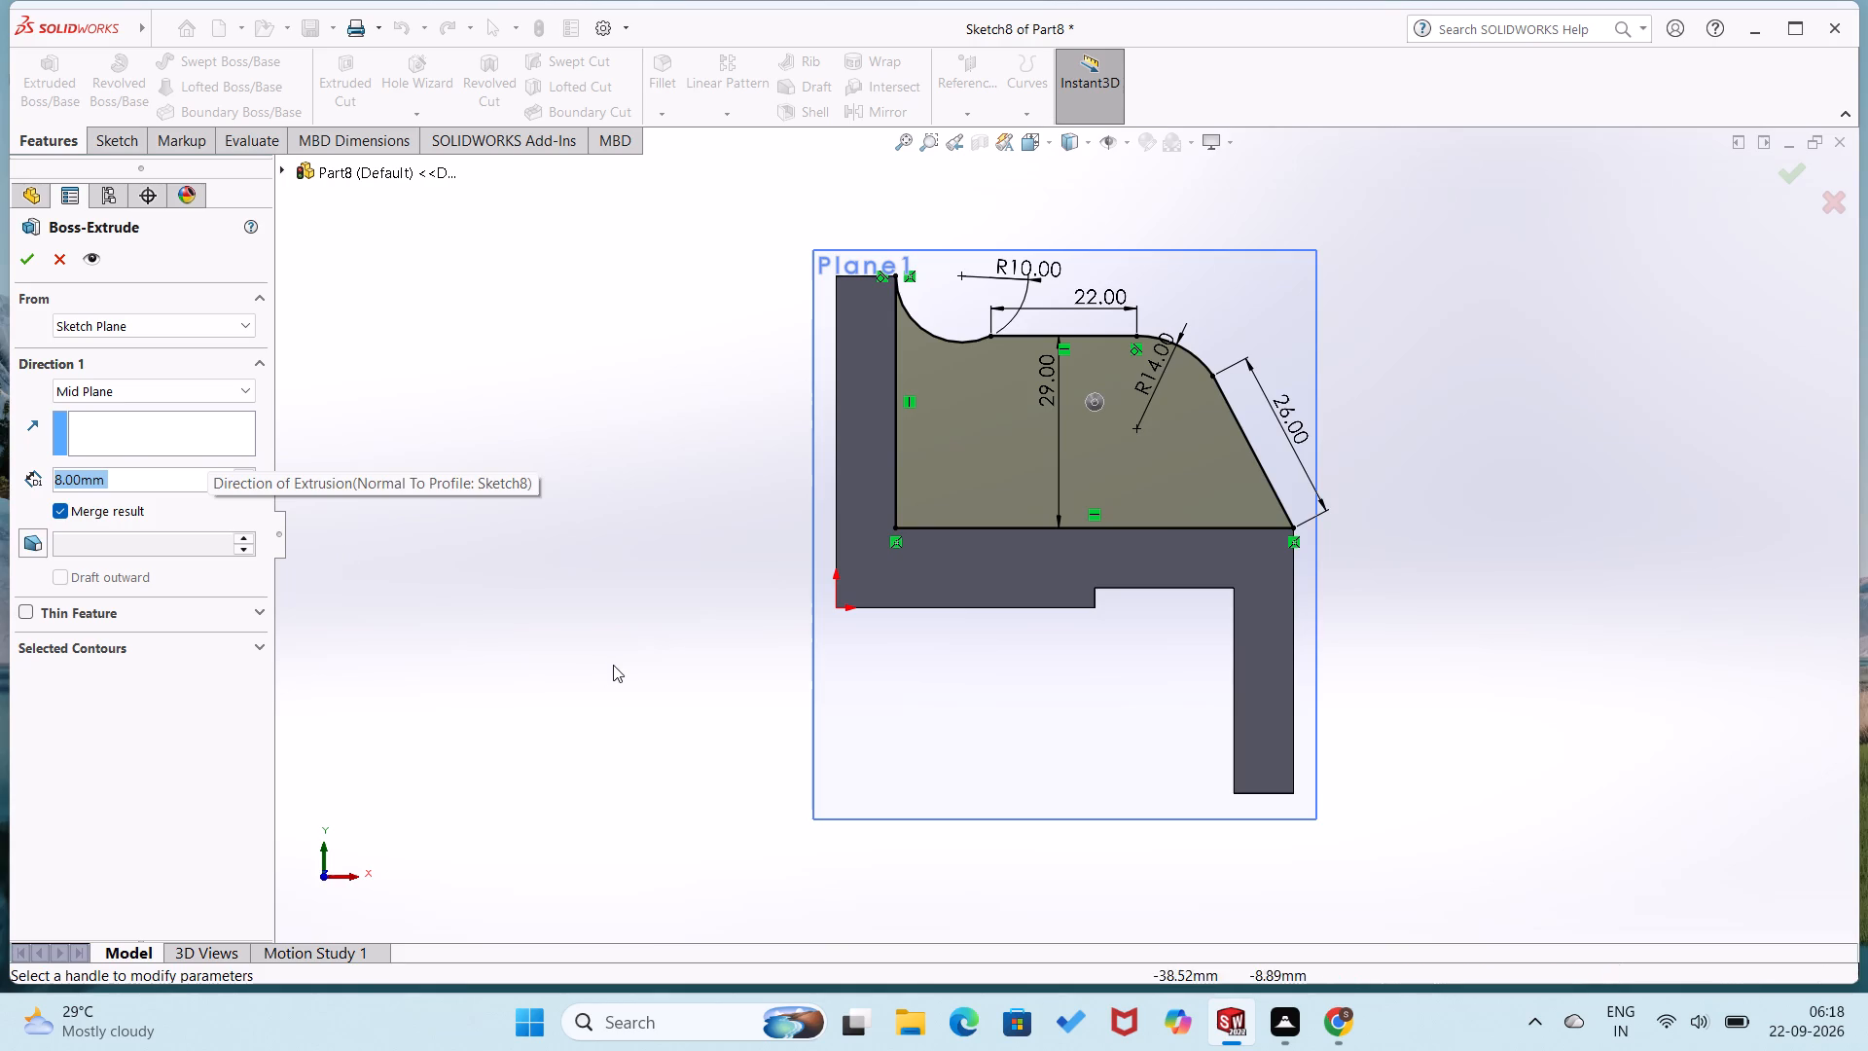
pyautogui.moveTo(620, 661); pyautogui.dragTo(418, 776, button='middle')
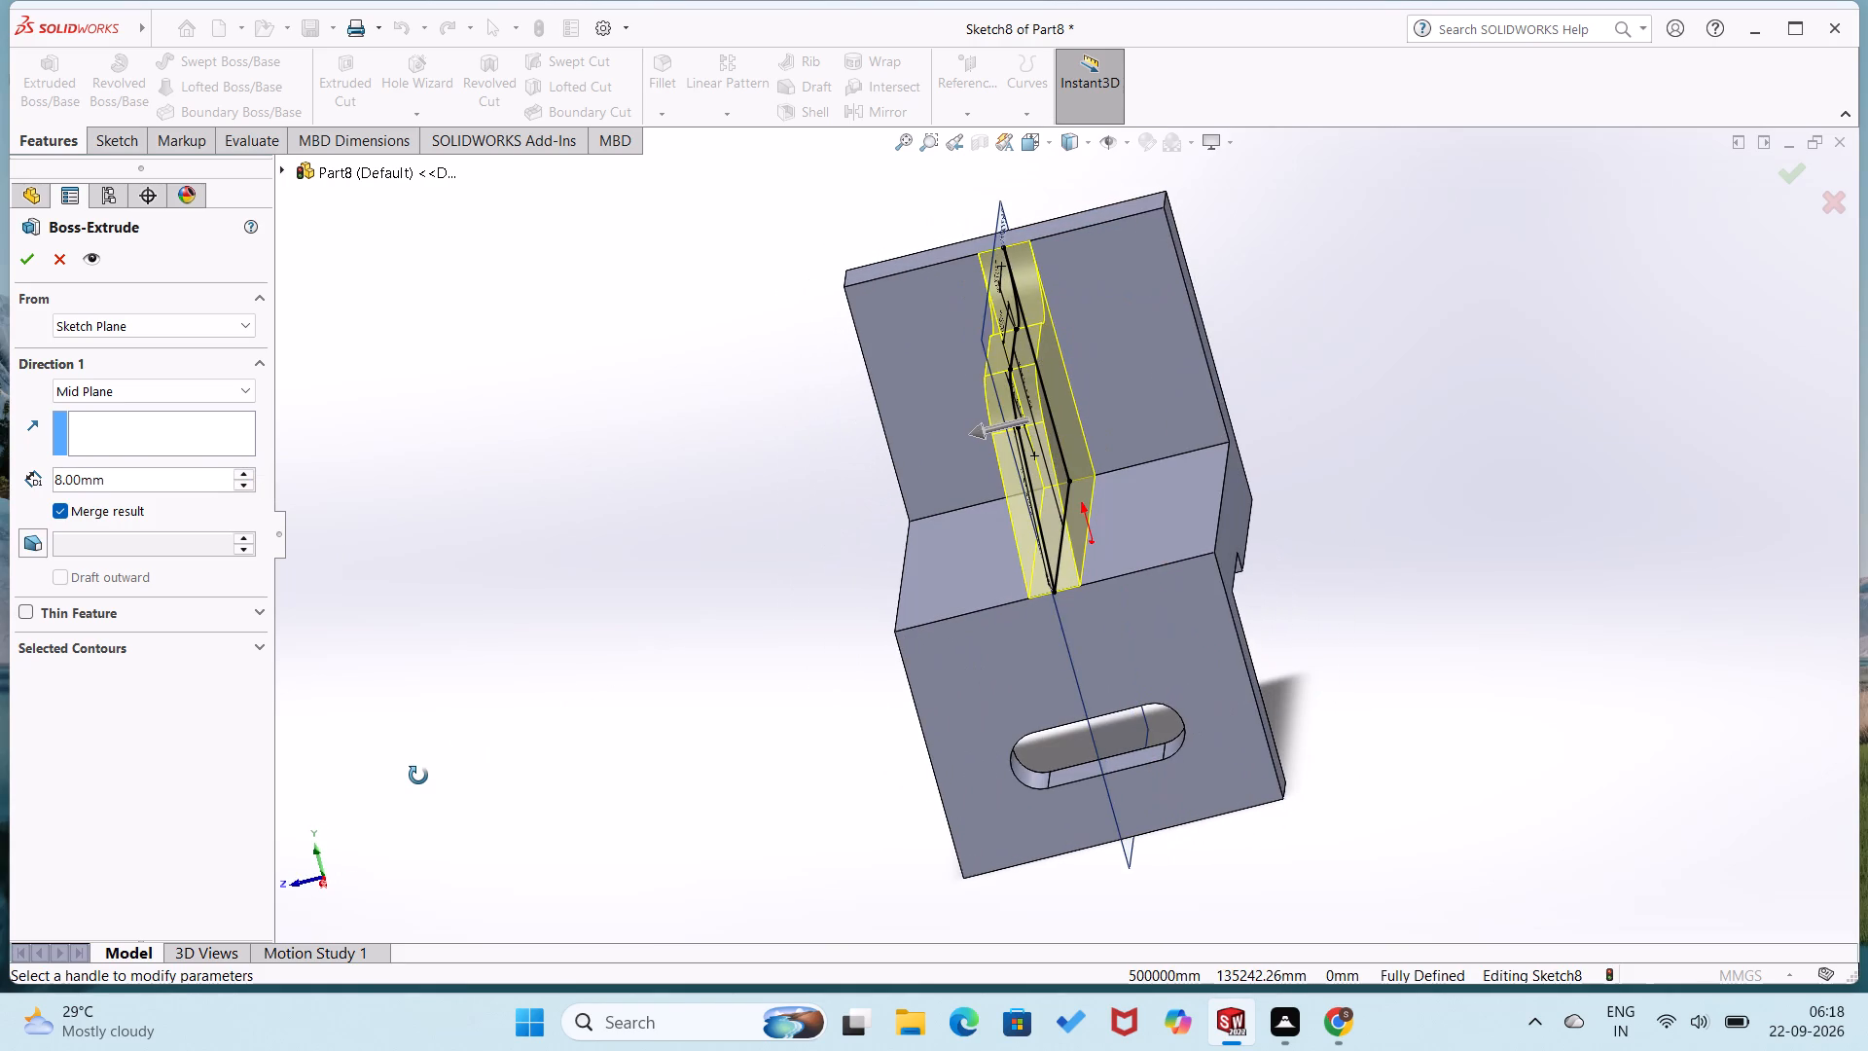
pyautogui.moveTo(418, 776); pyautogui.dragTo(432, 776, button='middle')
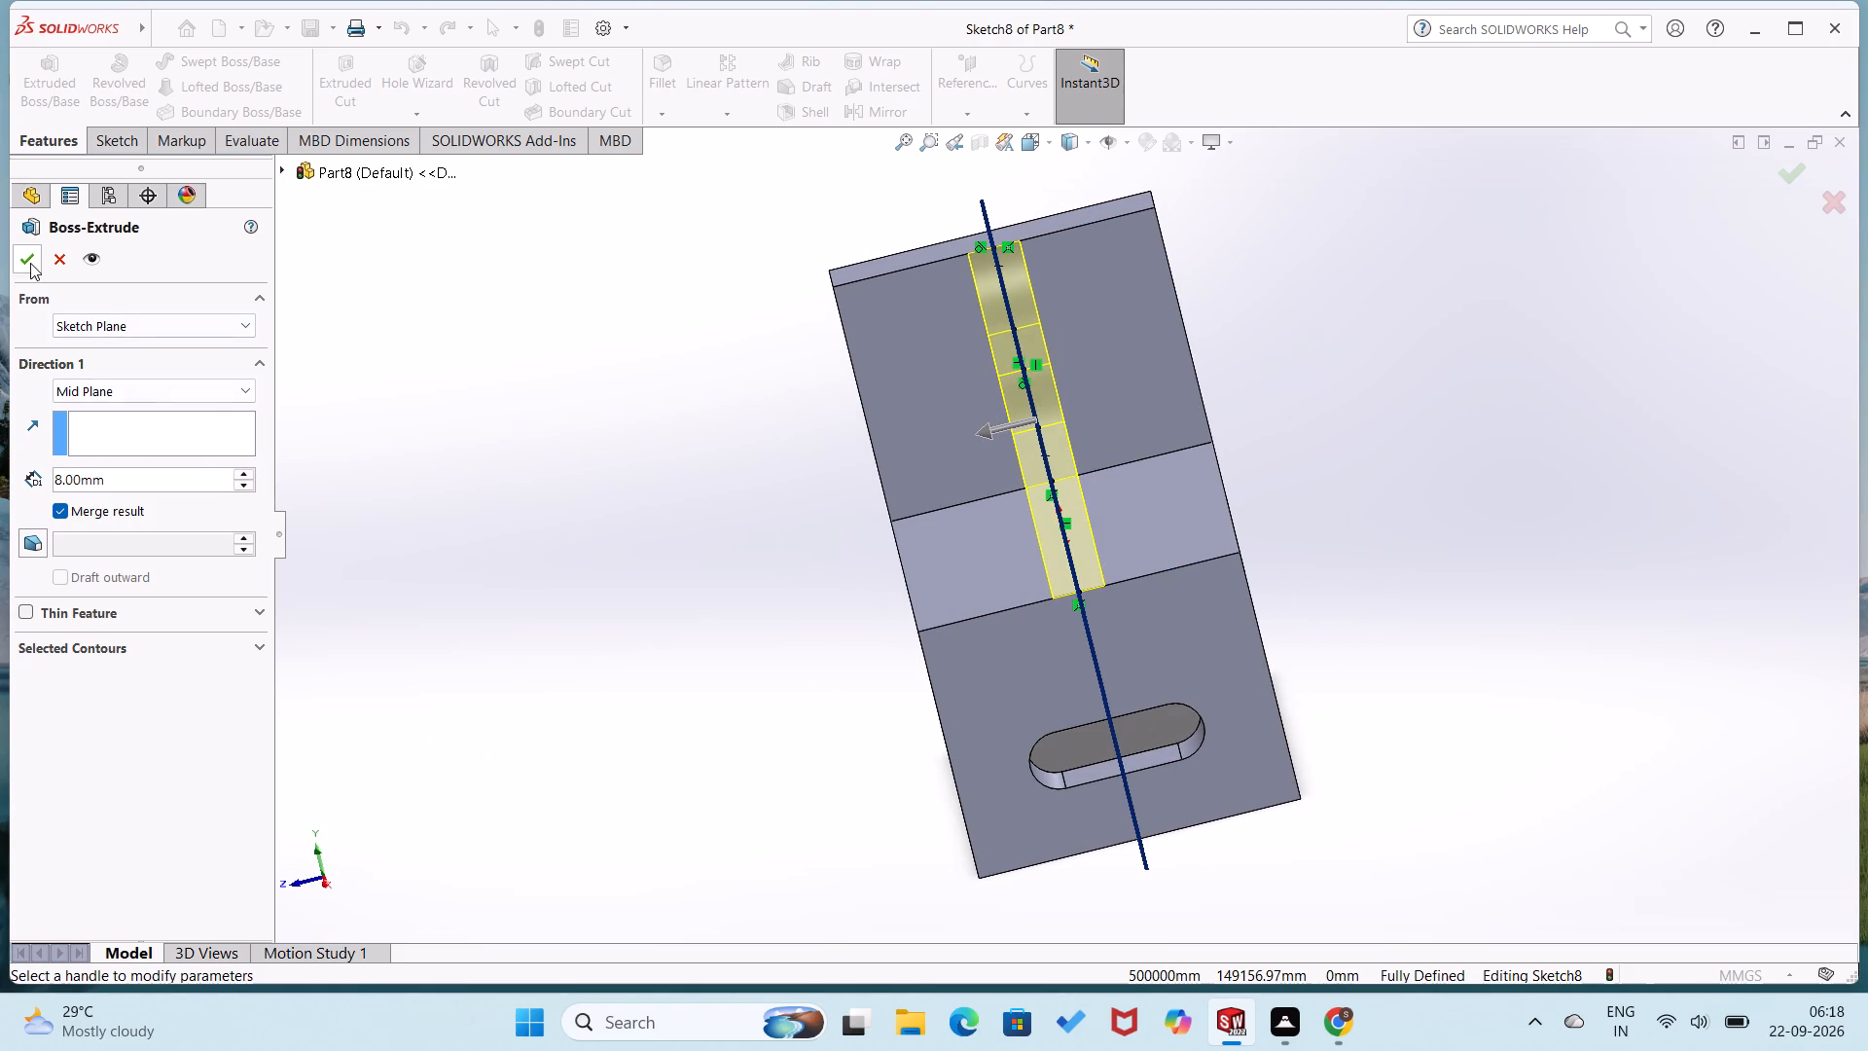
pyautogui.click(30, 263)
pyautogui.moveTo(468, 506); pyautogui.dragTo(496, 508, button='middle')
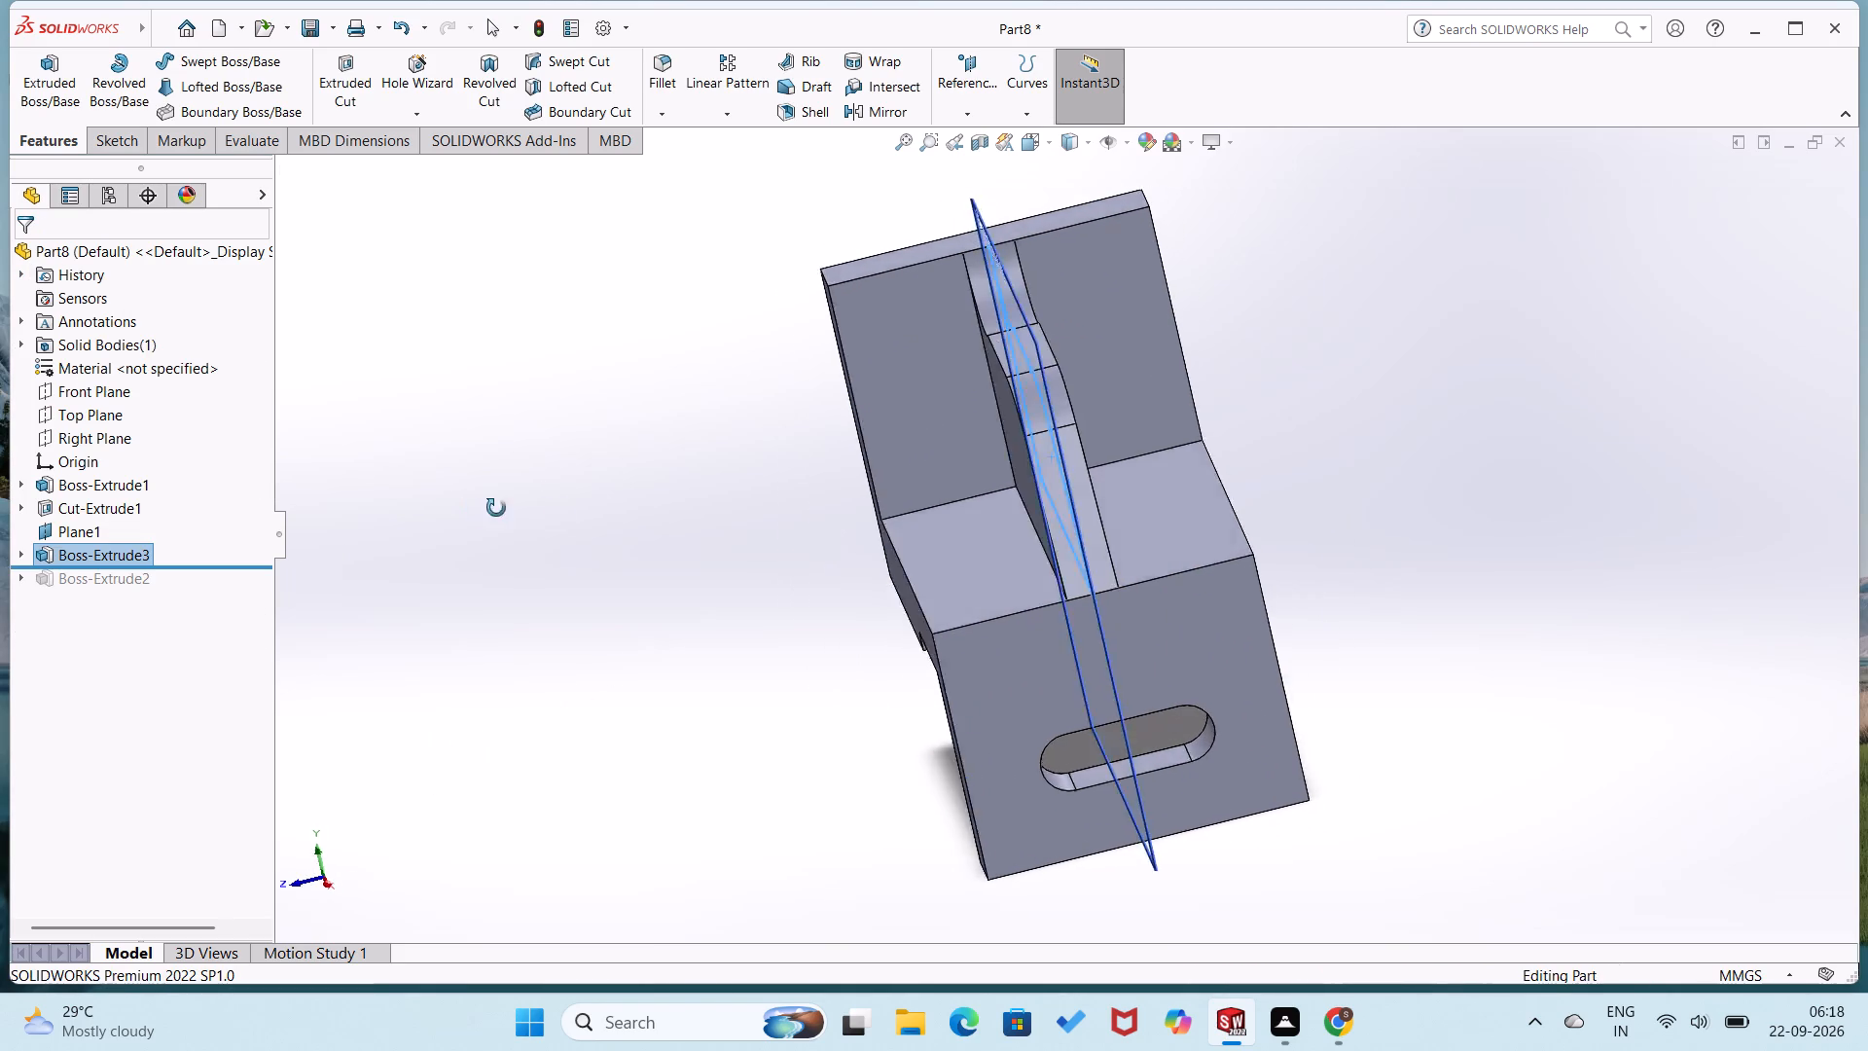
pyautogui.moveTo(496, 508); pyautogui.dragTo(617, 473, button='middle')
pyautogui.click(617, 473)
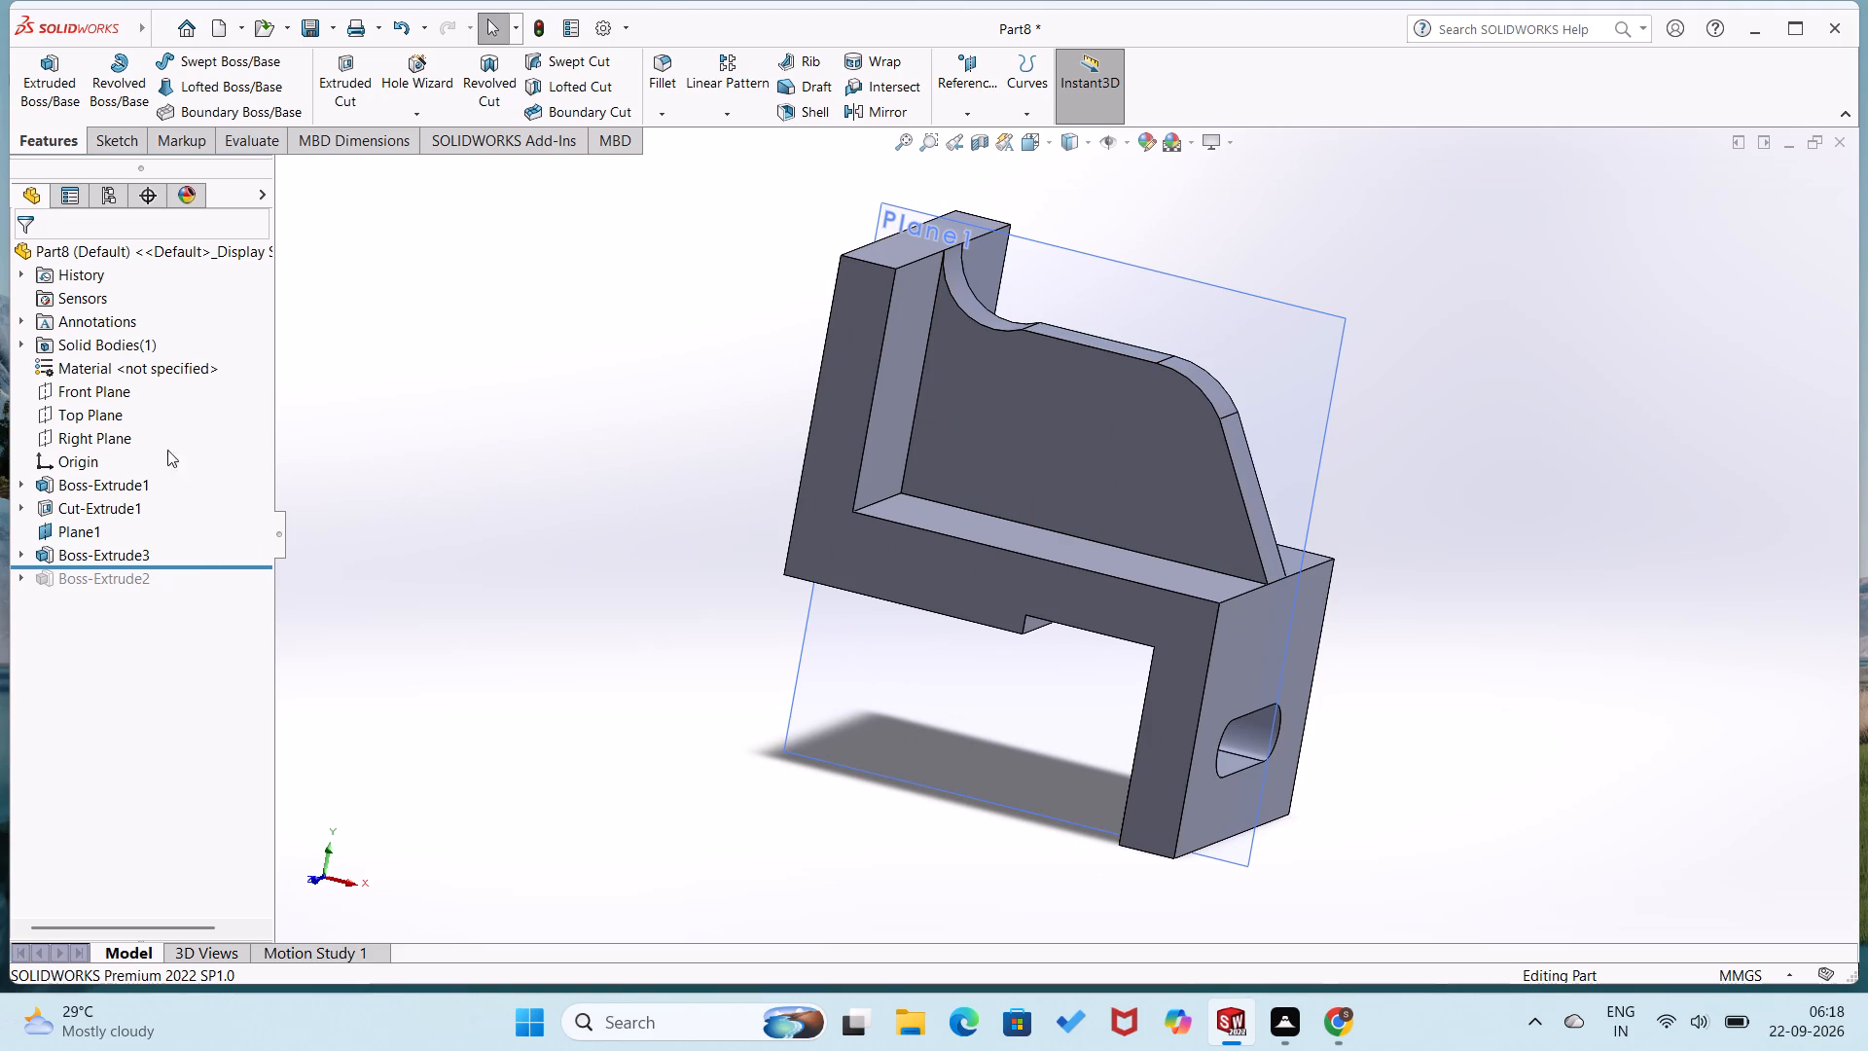
# Roll the feature history forward past Boss-Extrude2 to restore the round boss.
pyautogui.moveTo(200, 563); pyautogui.dragTo(214, 608)
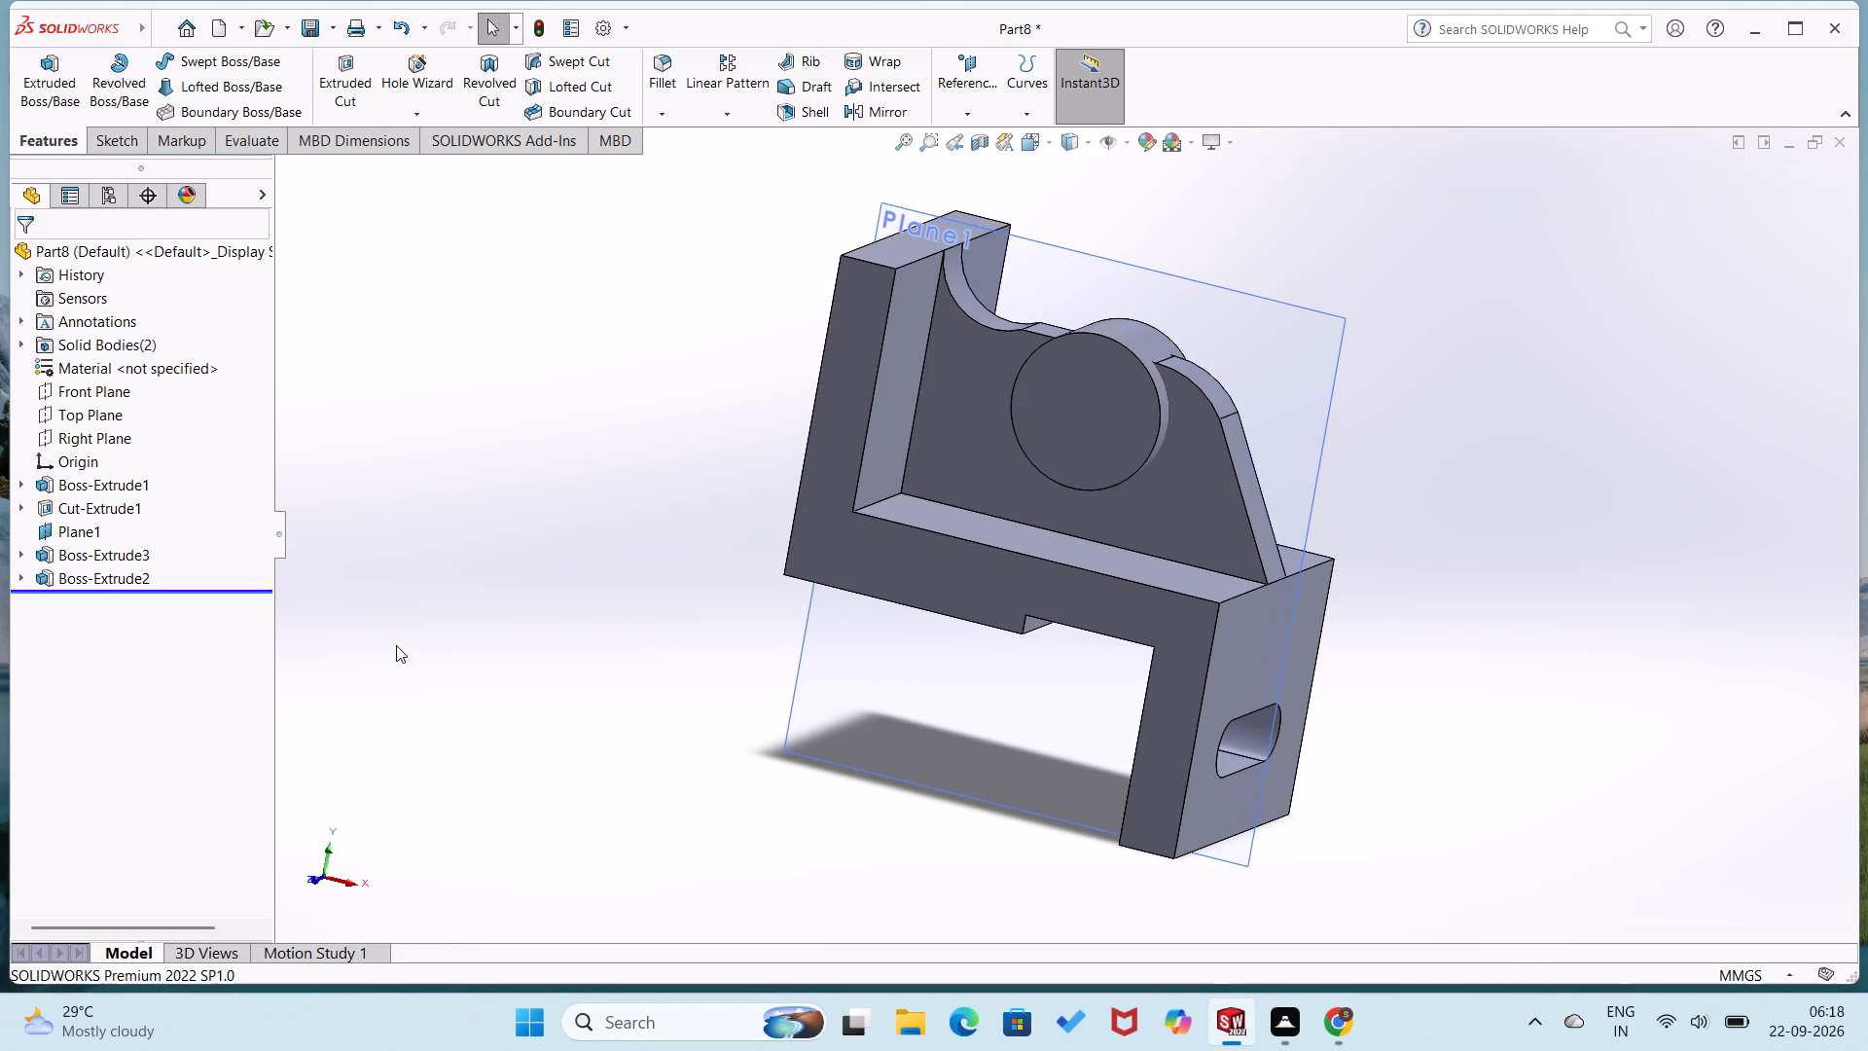
pyautogui.click(396, 645)
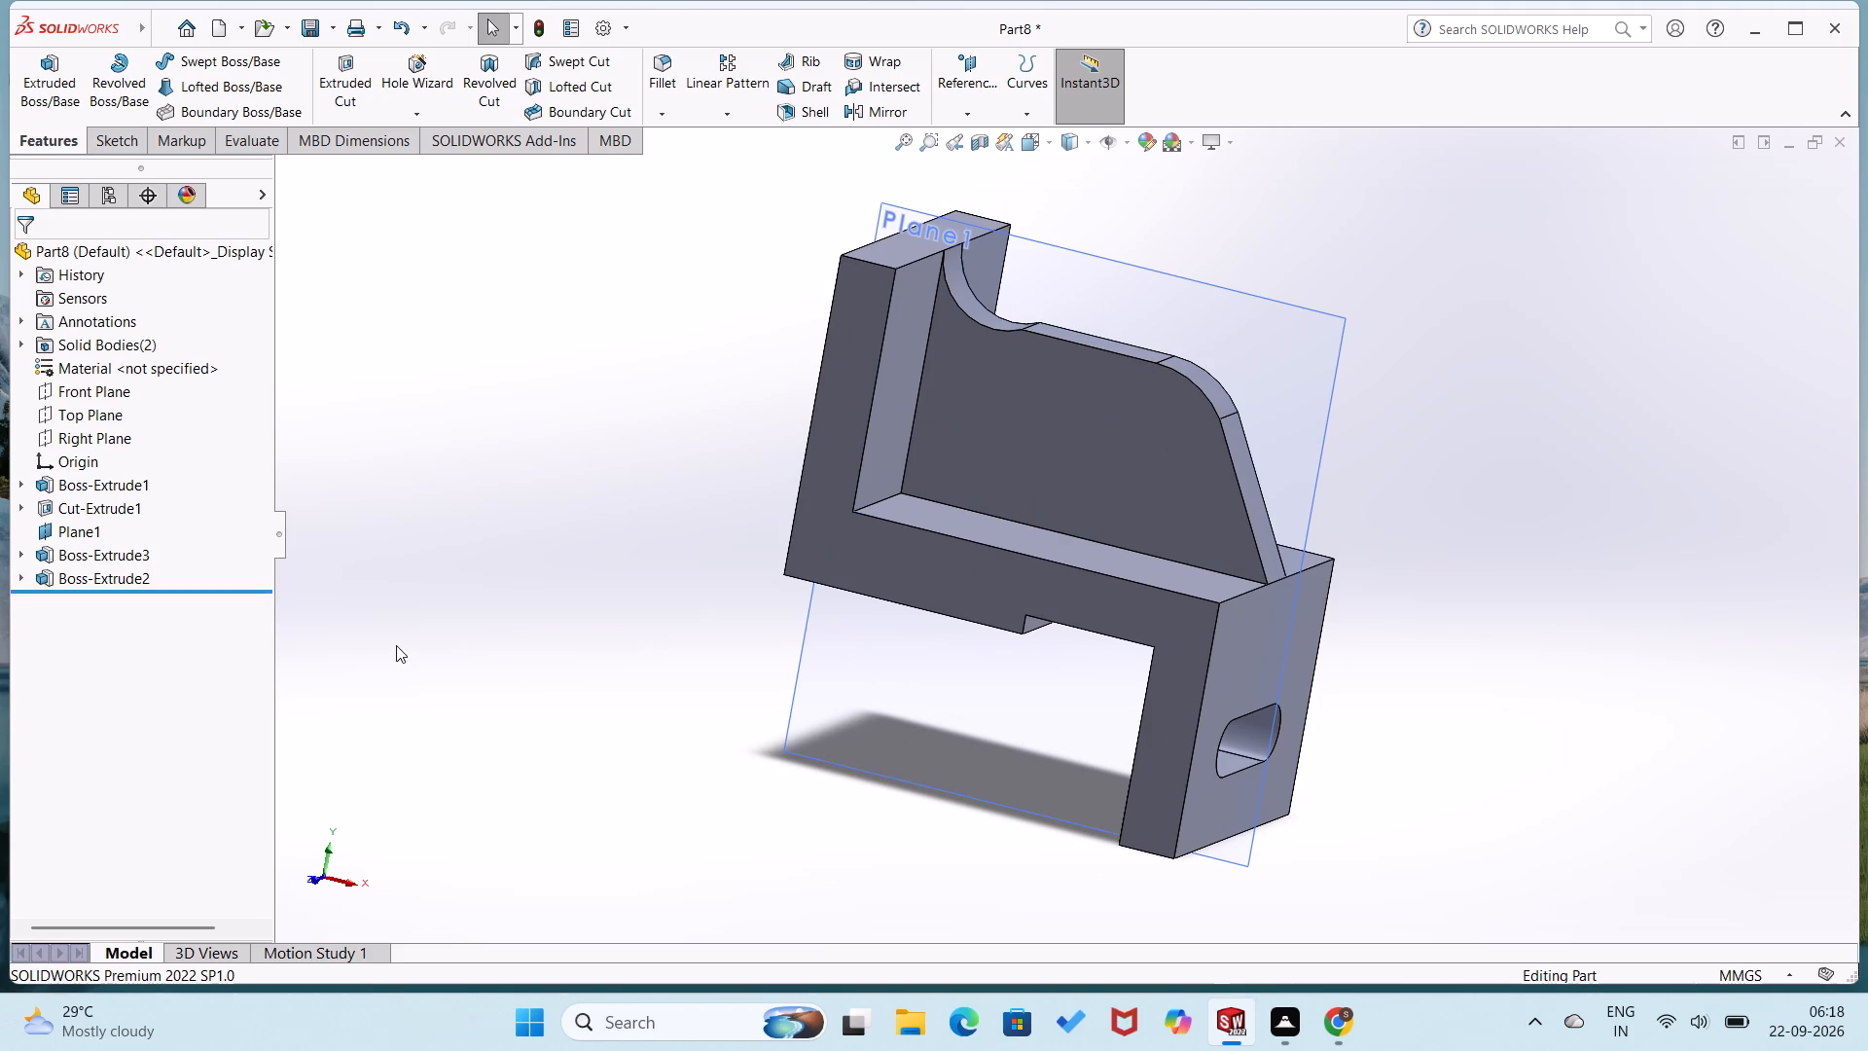
pyautogui.moveTo(420, 641); pyautogui.dragTo(431, 599, button='middle')
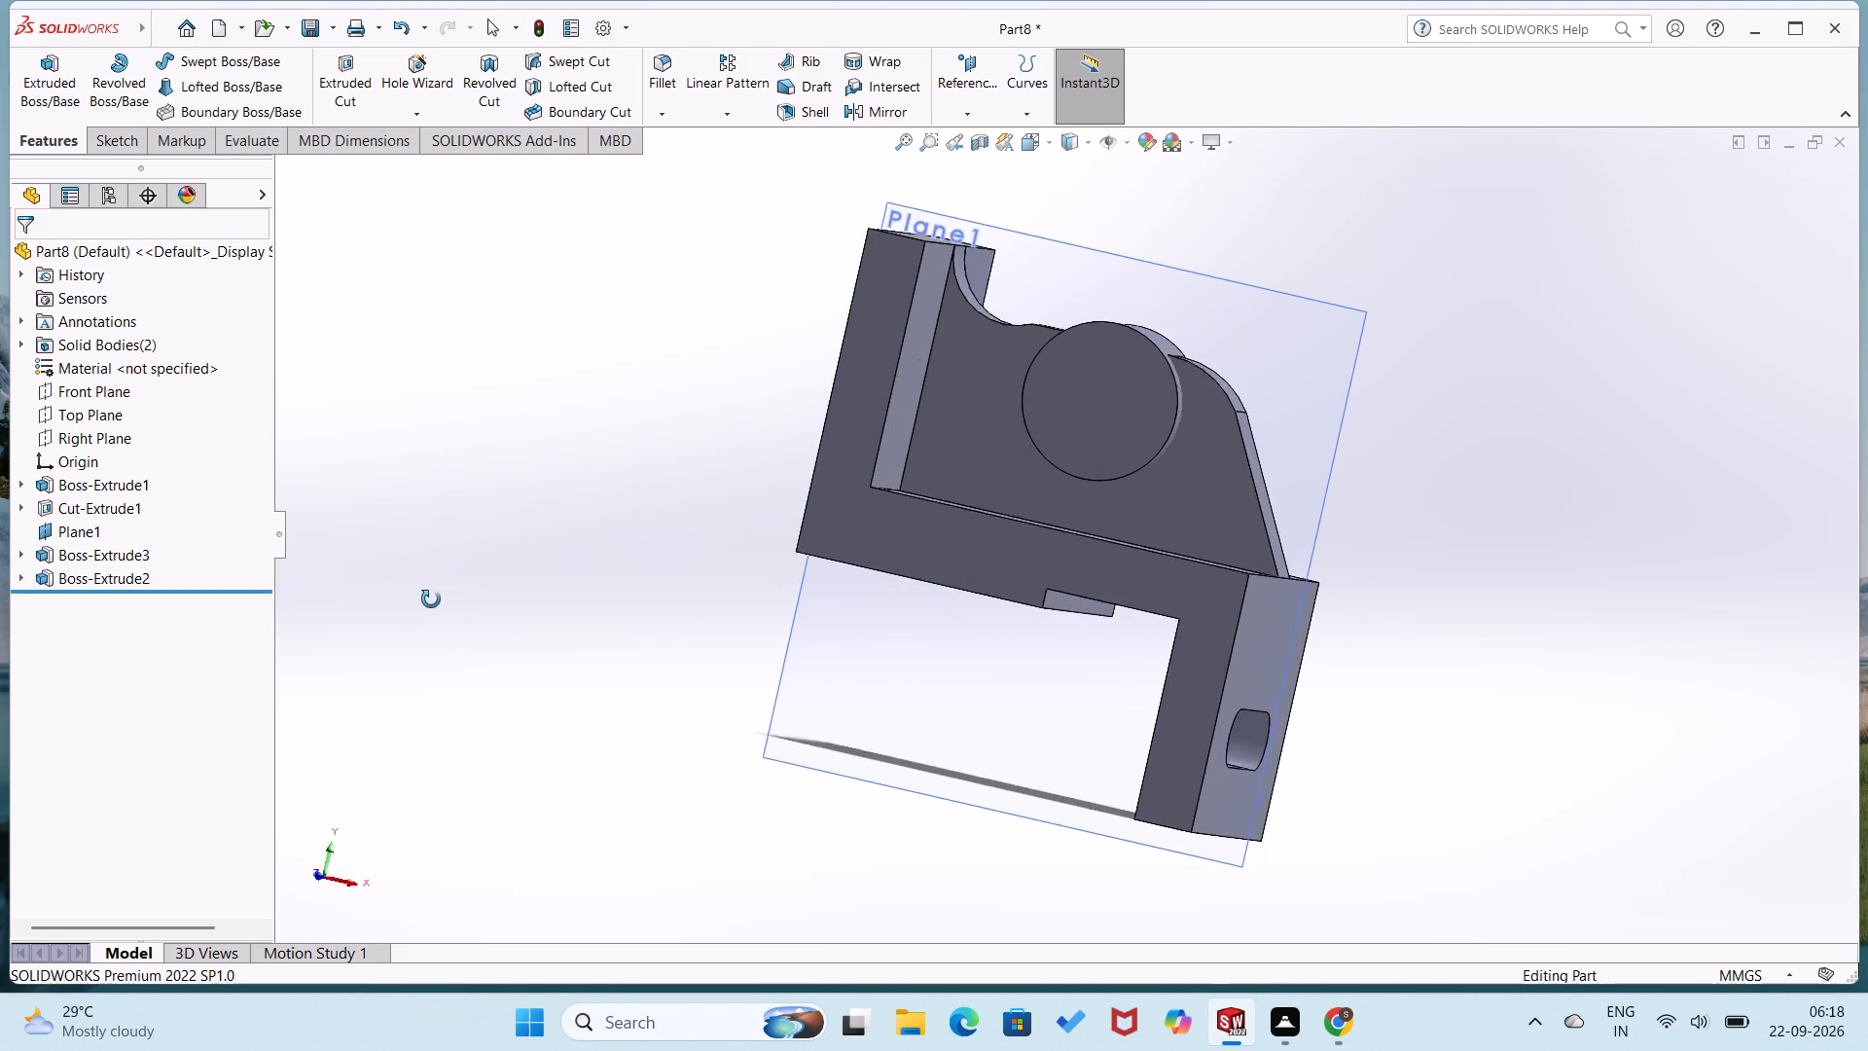
pyautogui.moveTo(431, 599); pyautogui.dragTo(404, 615, button='middle')
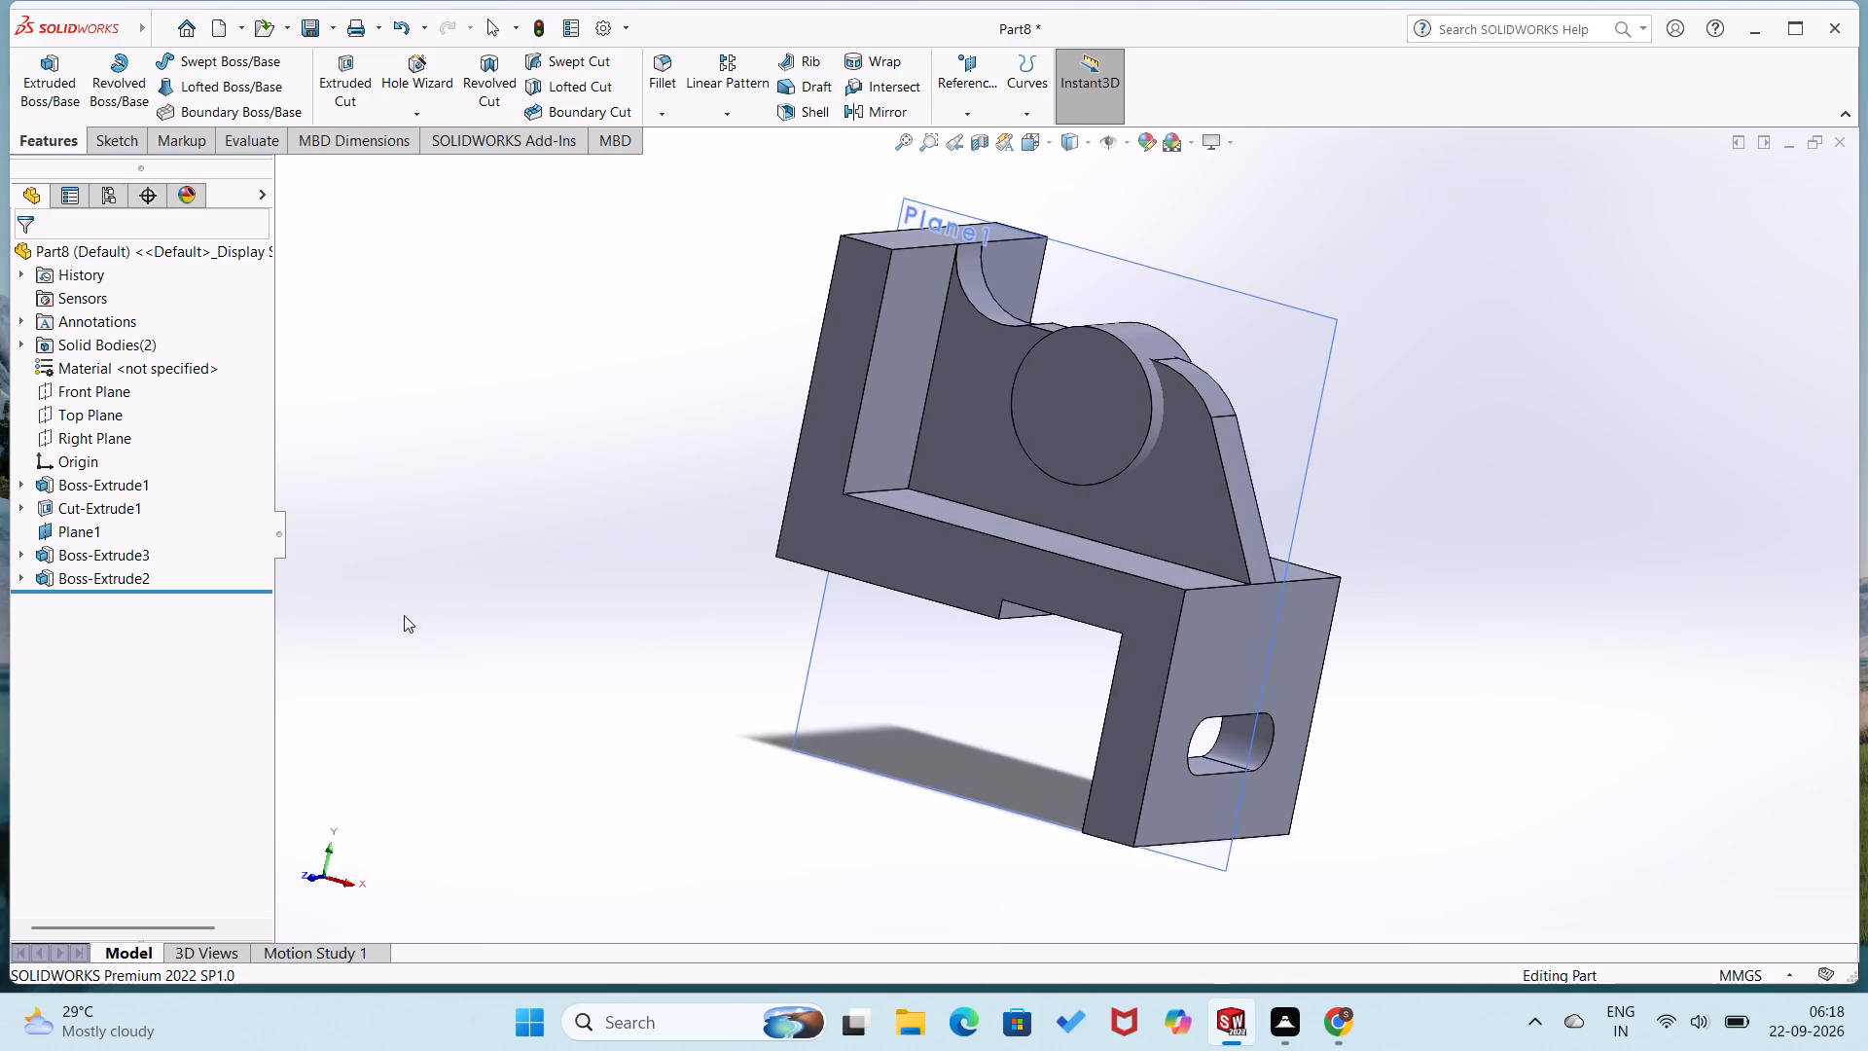
# Start a sketch on the round boss's flat face and draw a concentric circle of about 6.2 mm radius.
pyautogui.rightClick(1108, 419)
pyautogui.click(1160, 395)
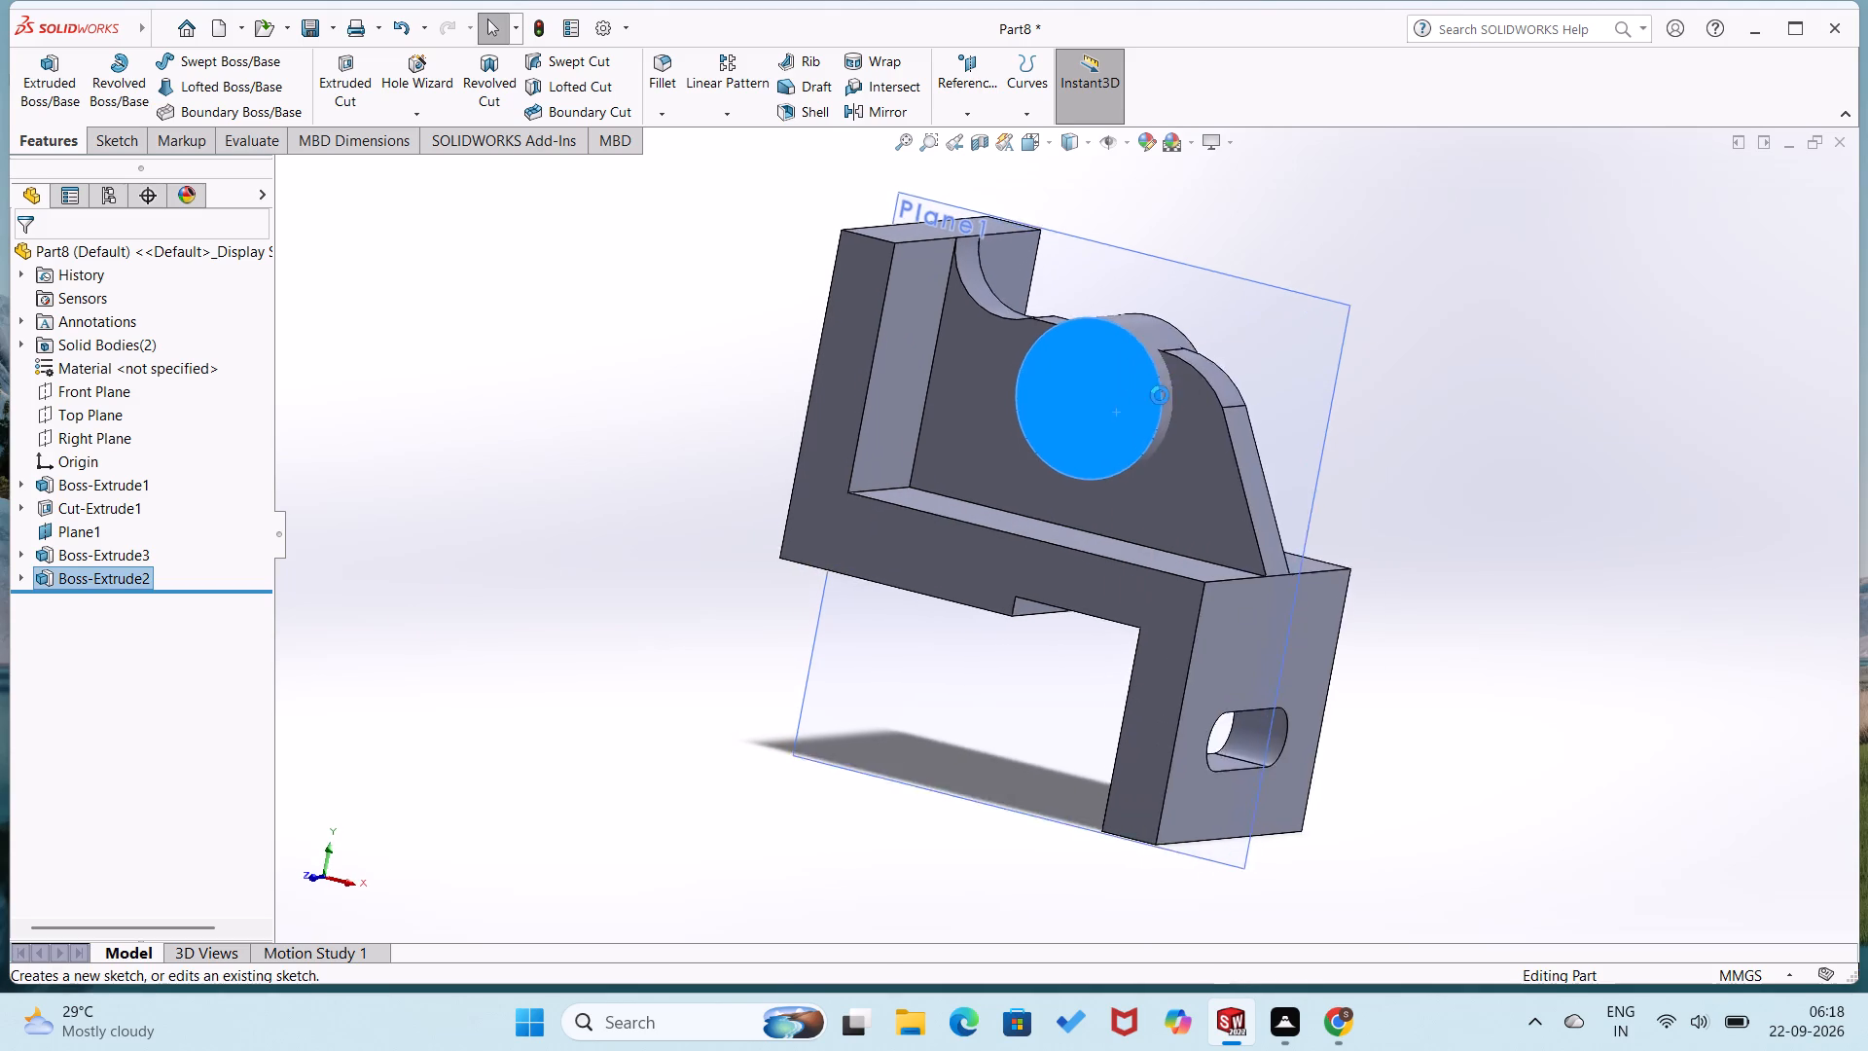
pyautogui.click(648, 481)
pyautogui.moveTo(672, 412); pyautogui.dragTo(536, 491, button='right')
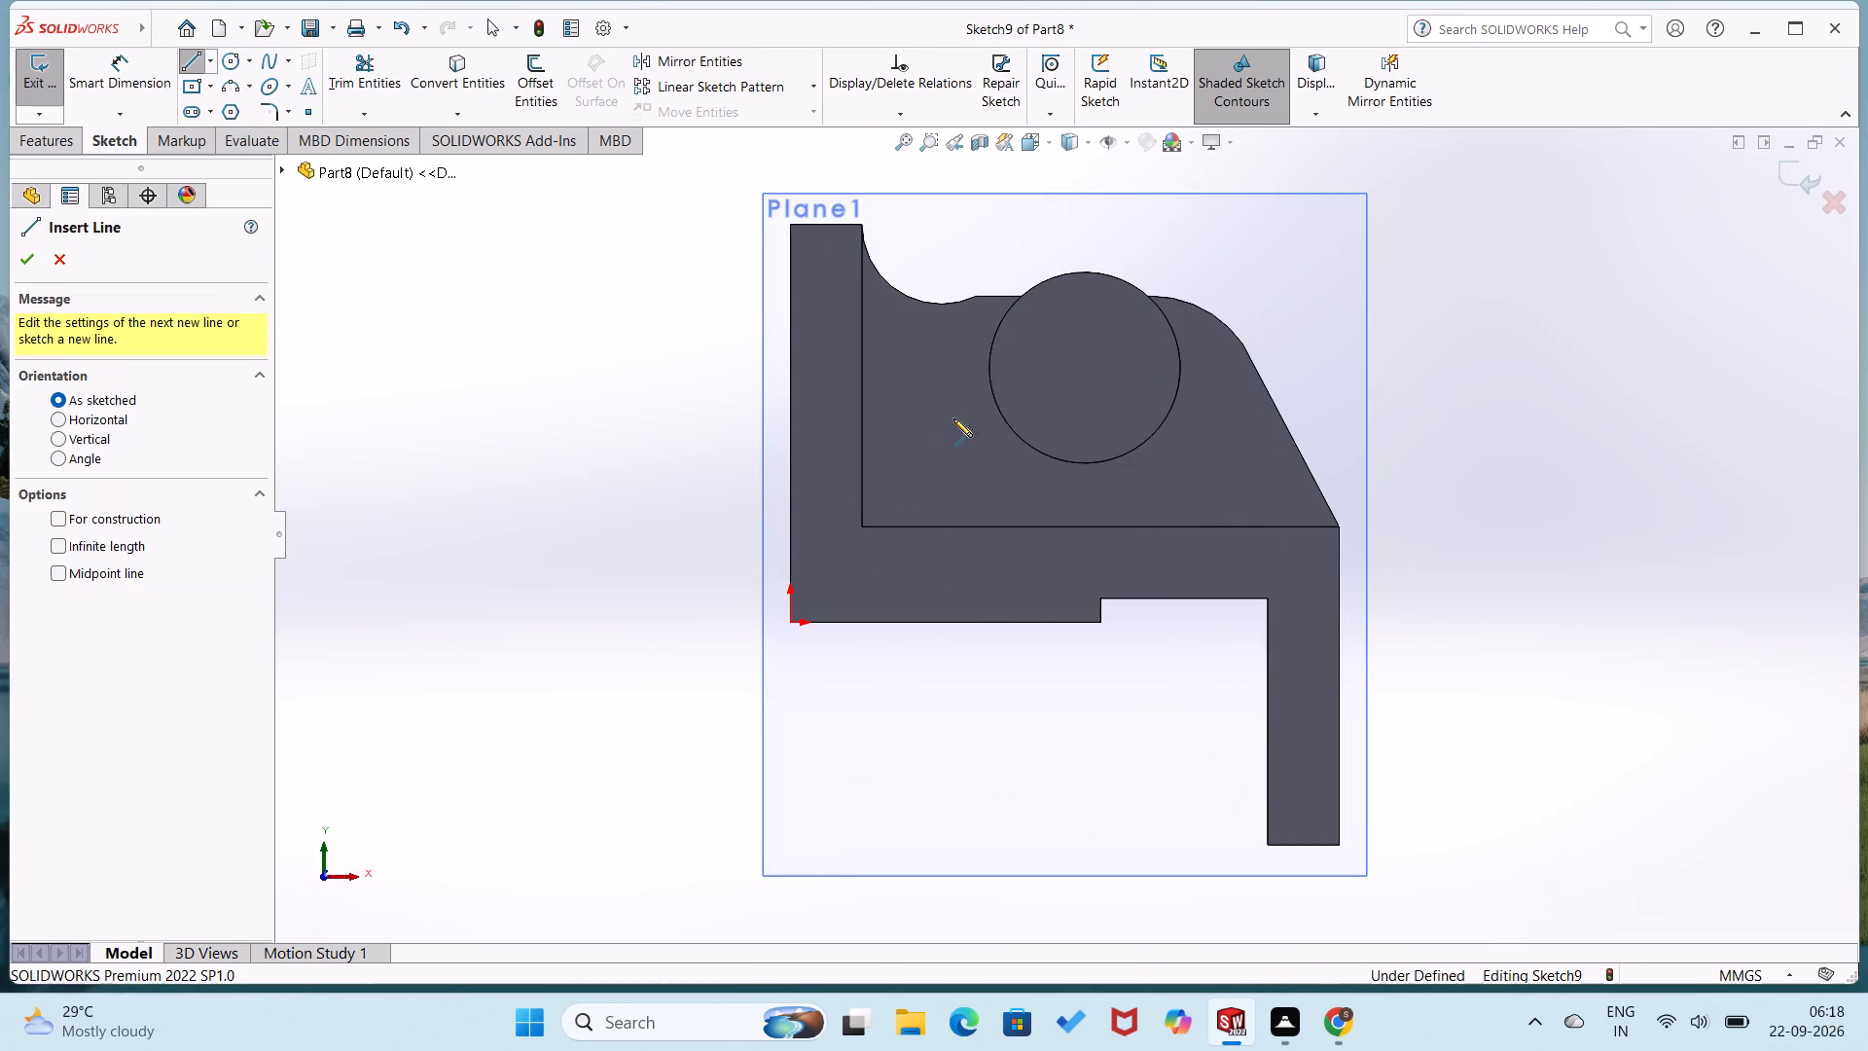
pyautogui.moveTo(1068, 440); pyautogui.dragTo(1167, 305, button='right')
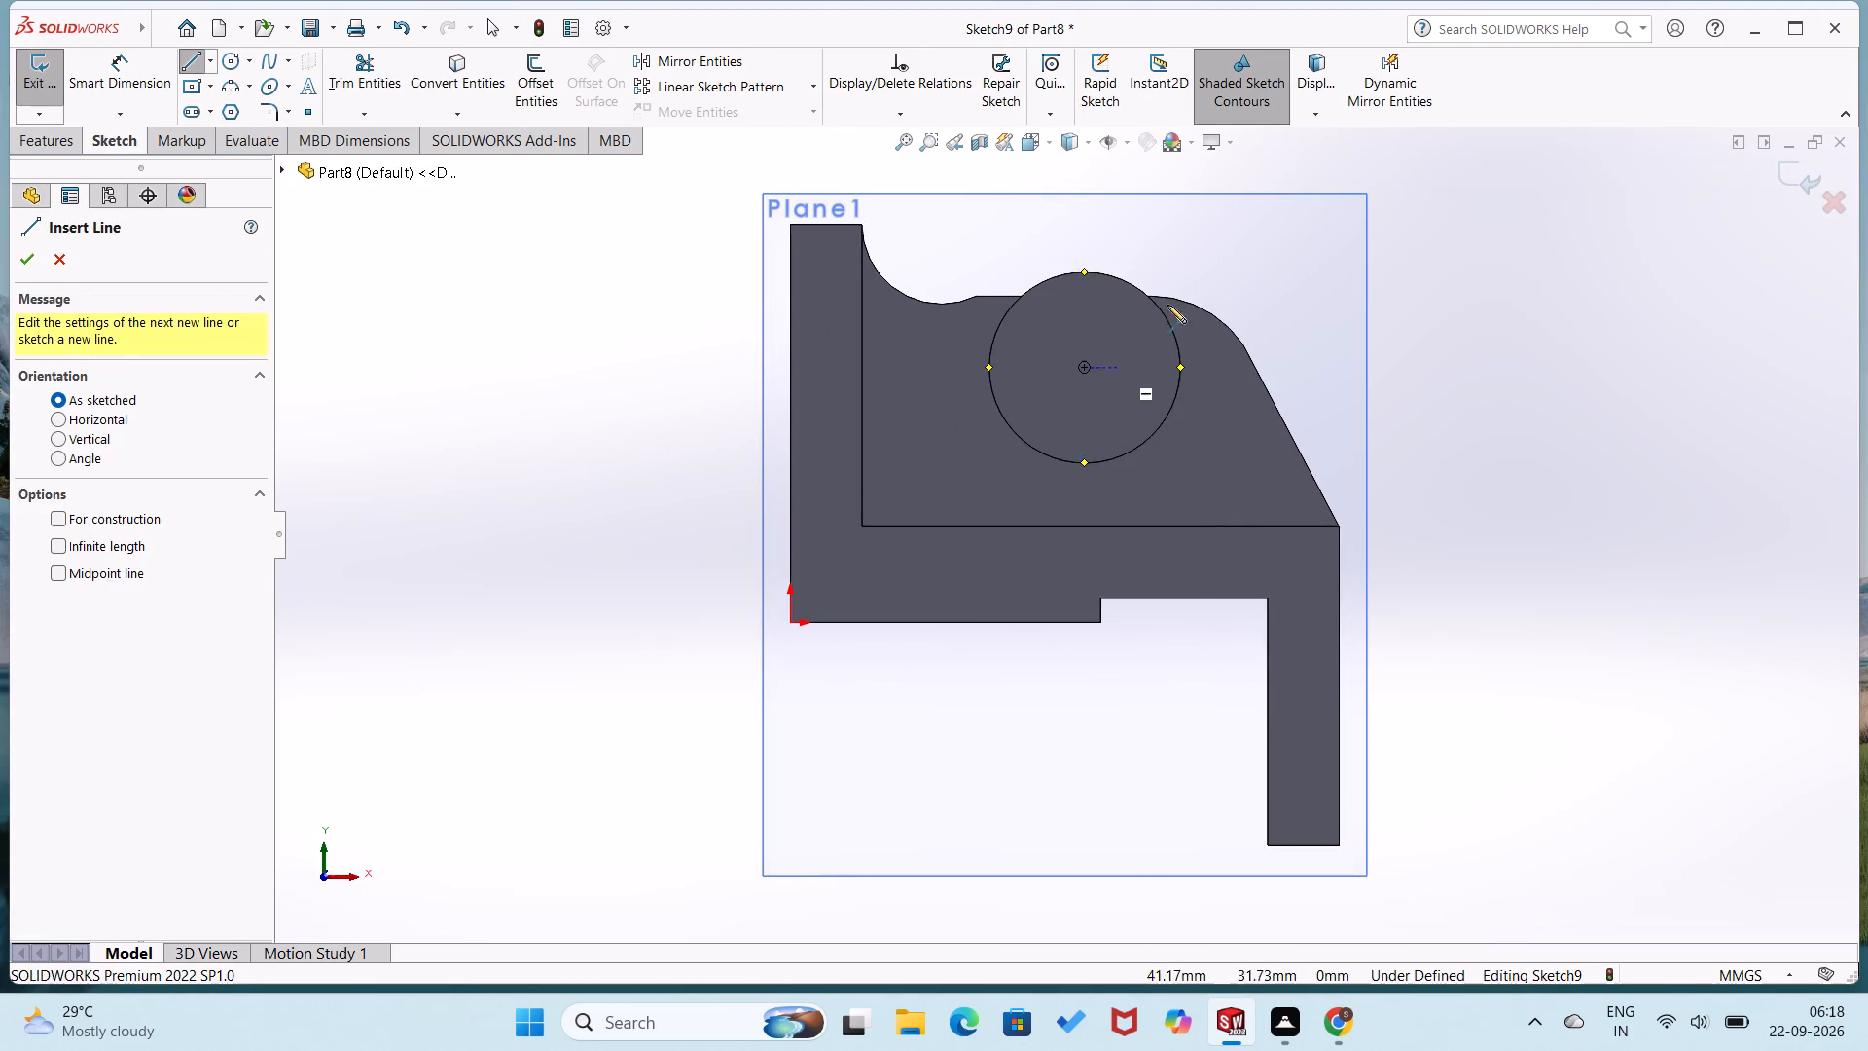
pyautogui.moveTo(1167, 305); pyautogui.dragTo(1185, 276, button='right')
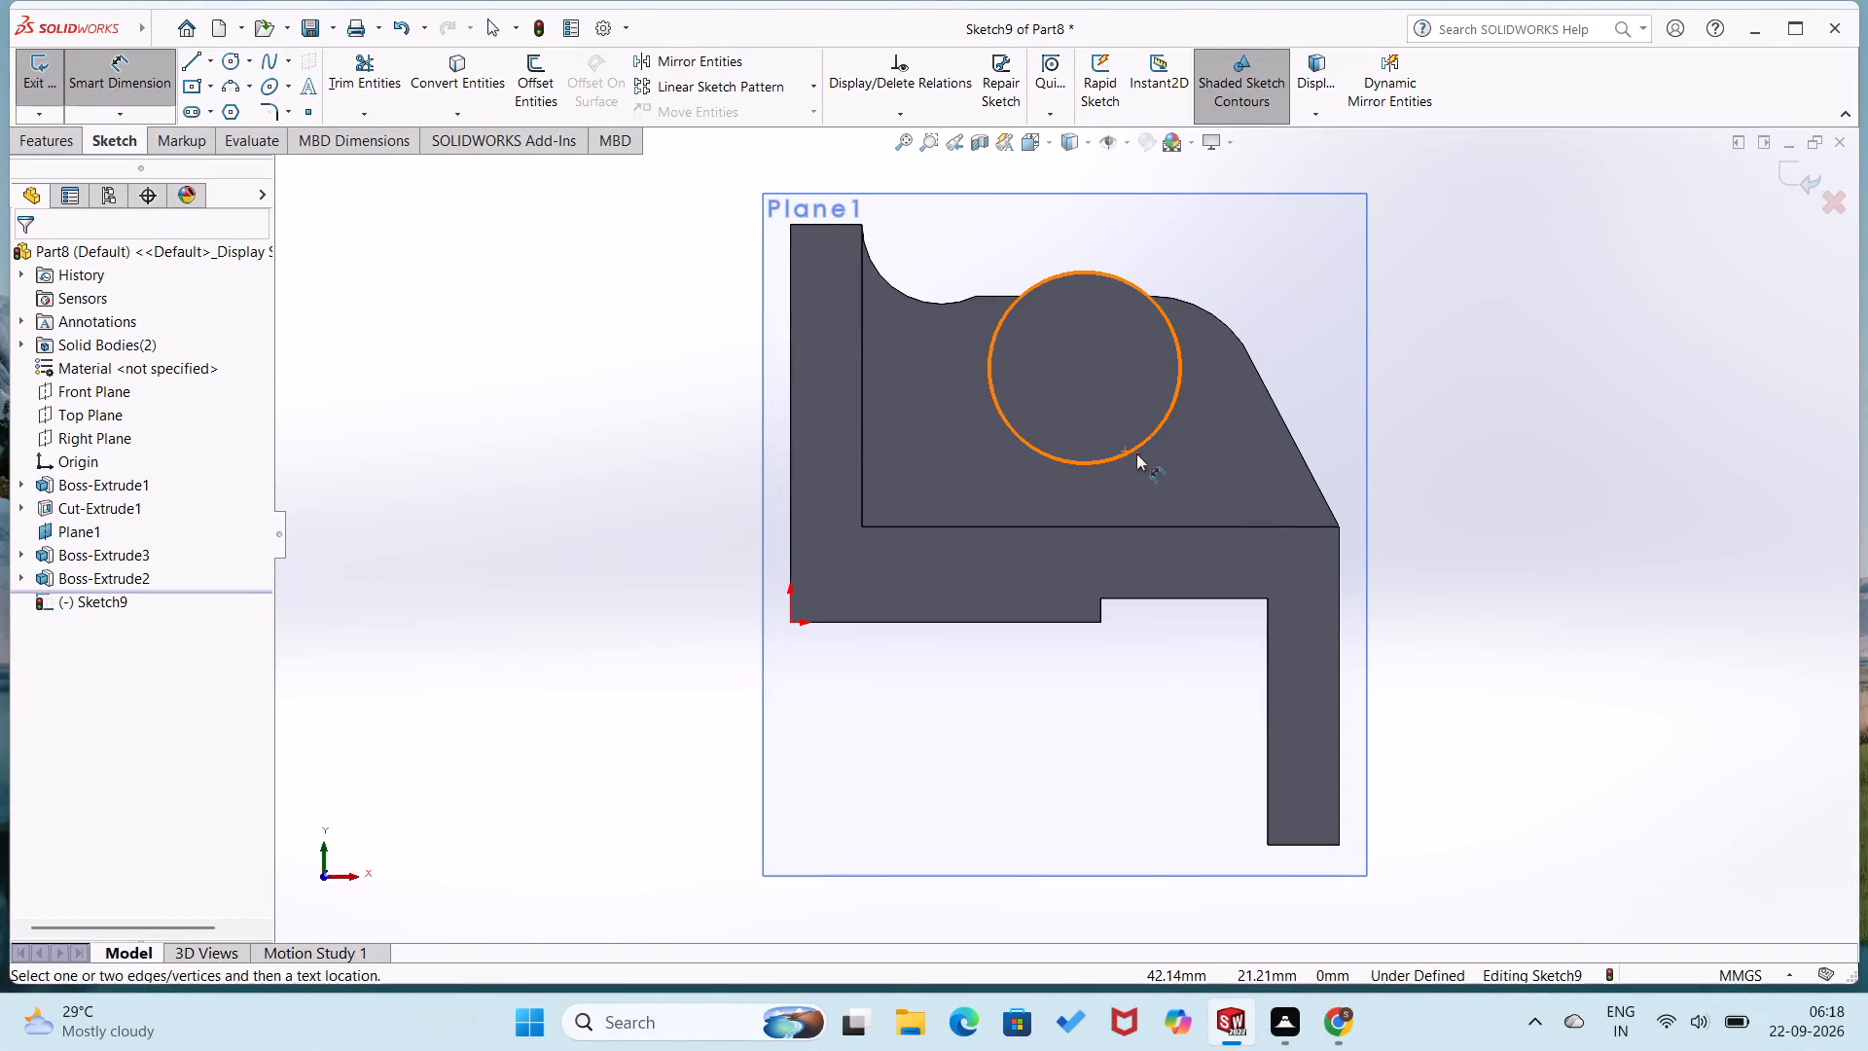
pyautogui.moveTo(1163, 432); pyautogui.dragTo(1727, 470, button='right')
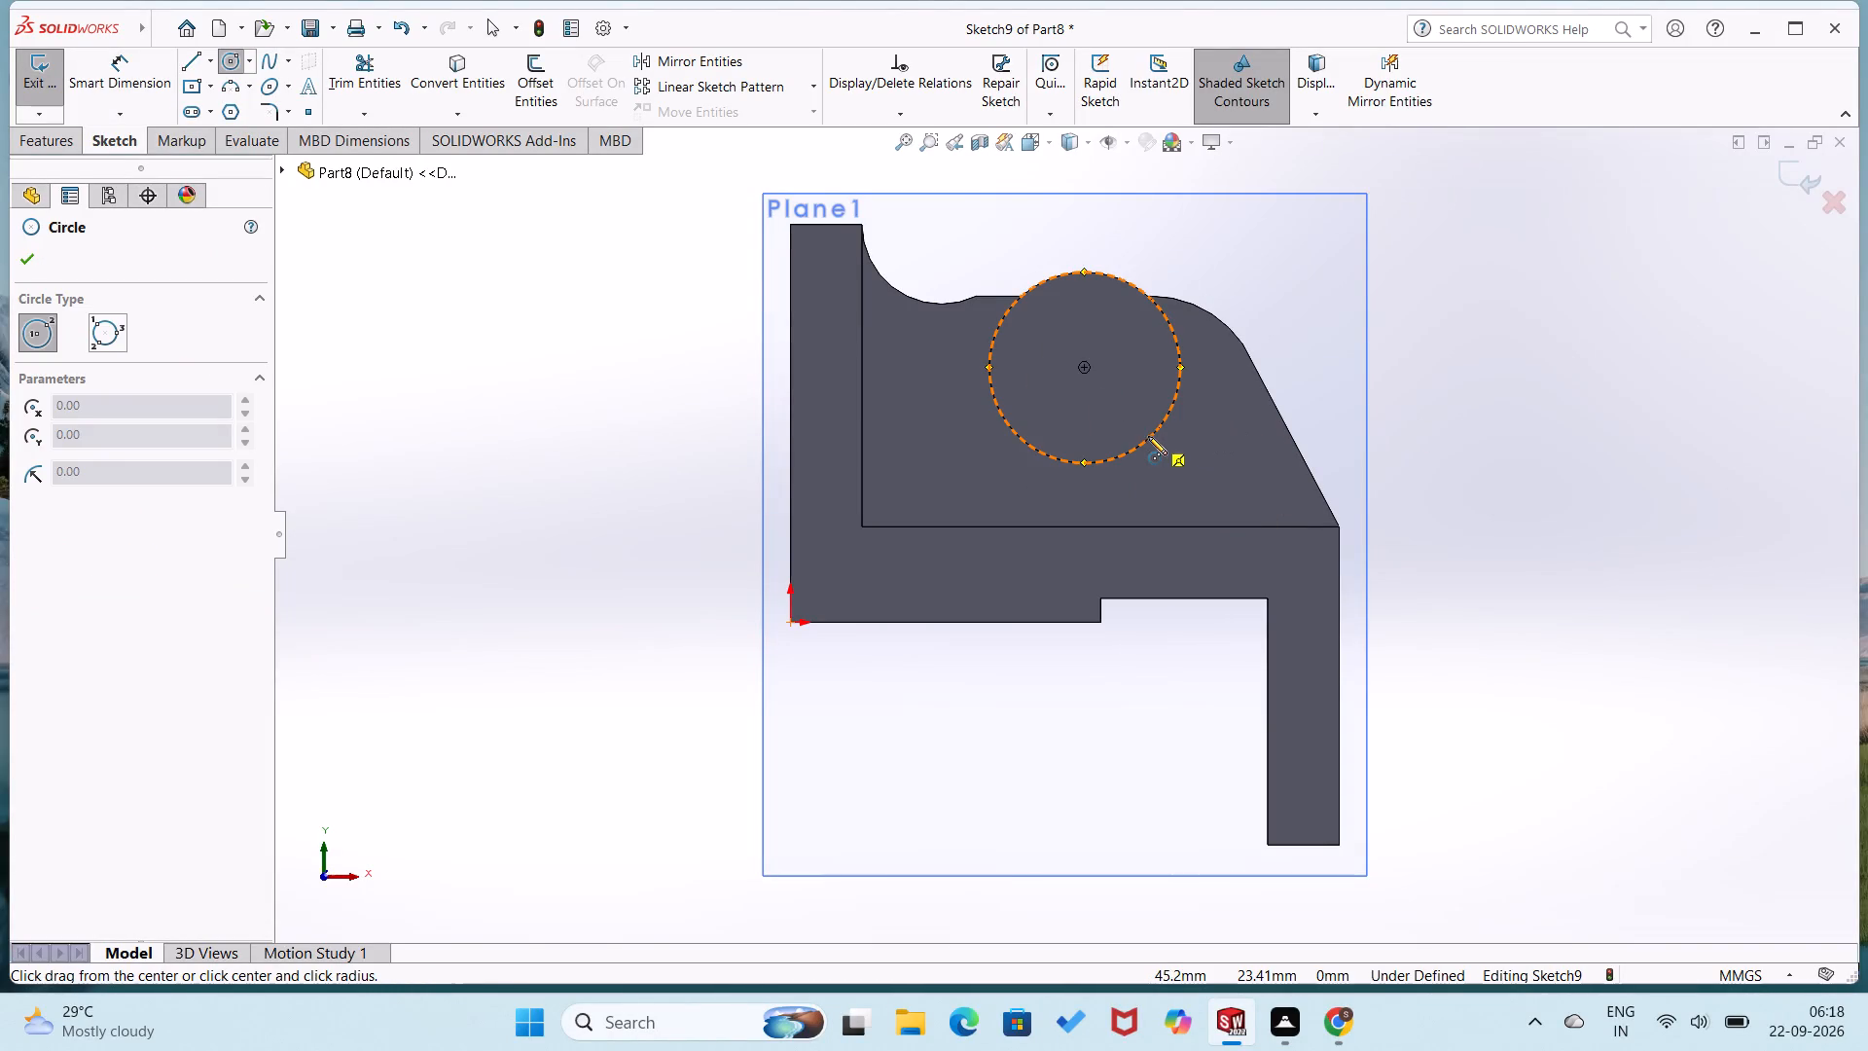
pyautogui.click(1083, 373)
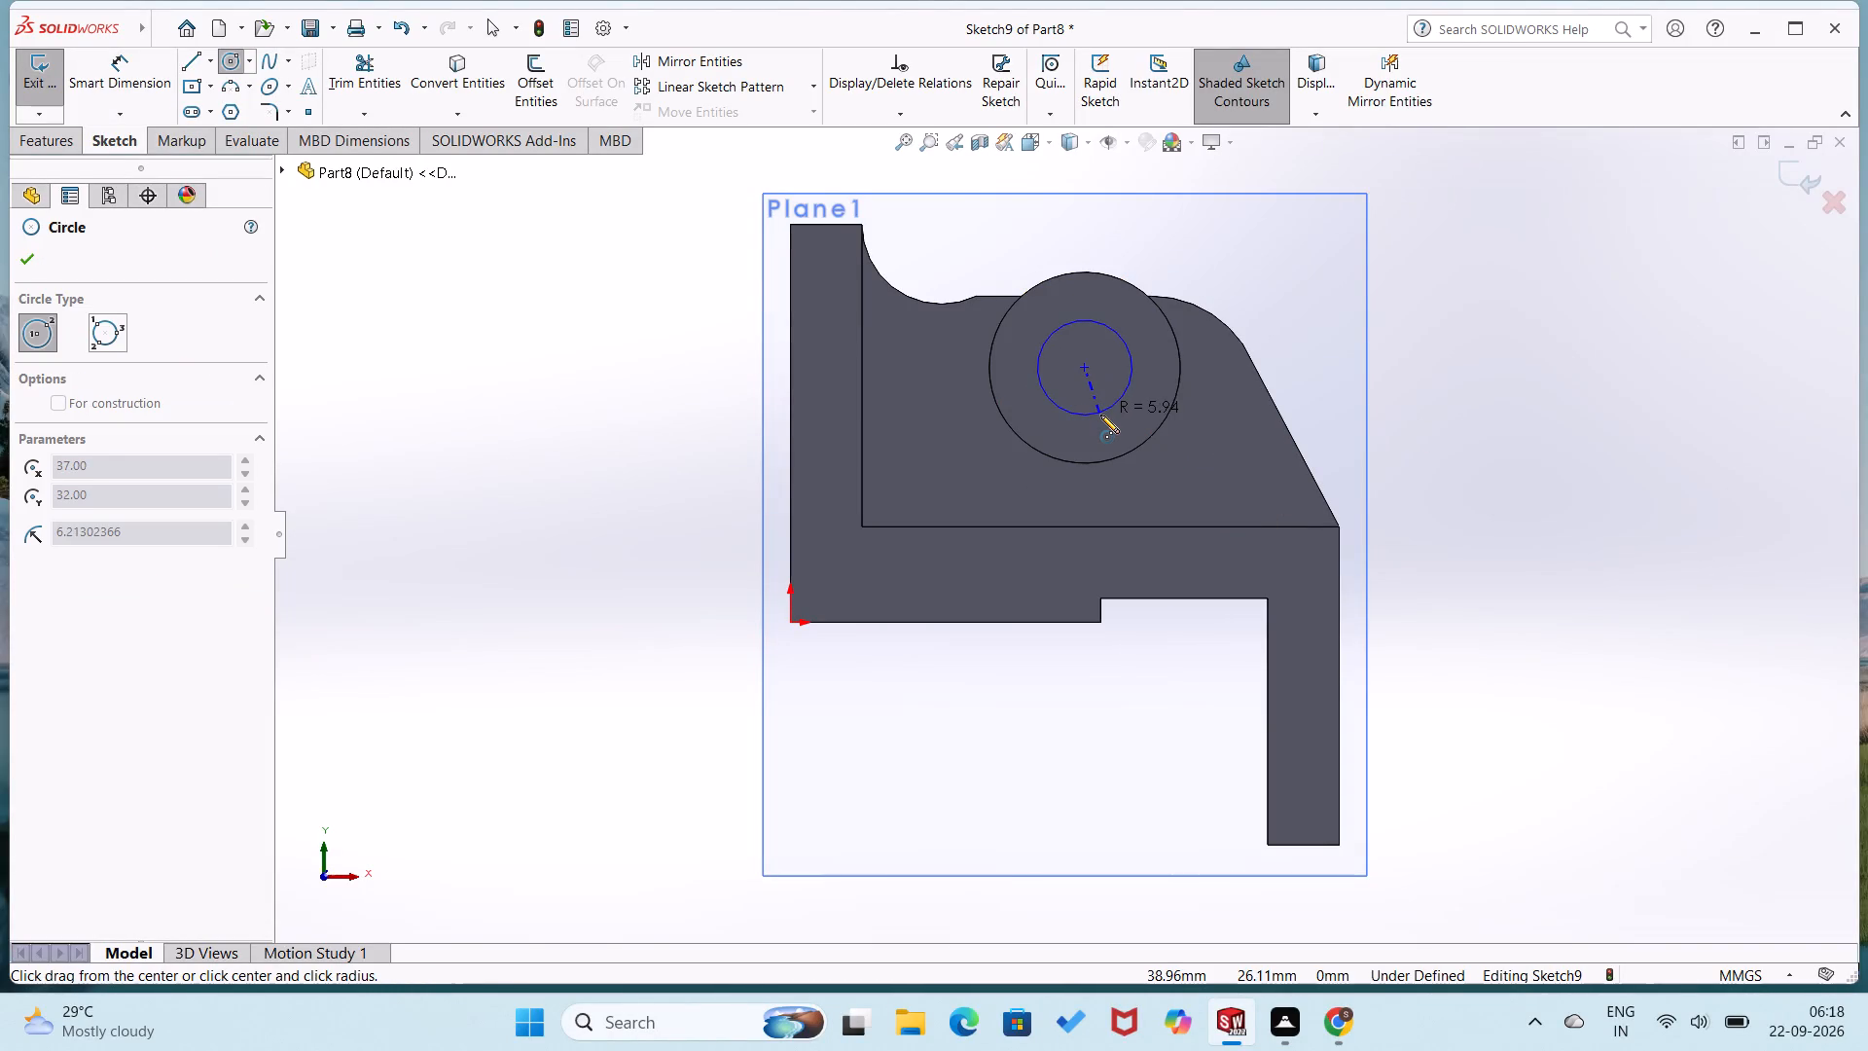
pyautogui.click(1100, 415)
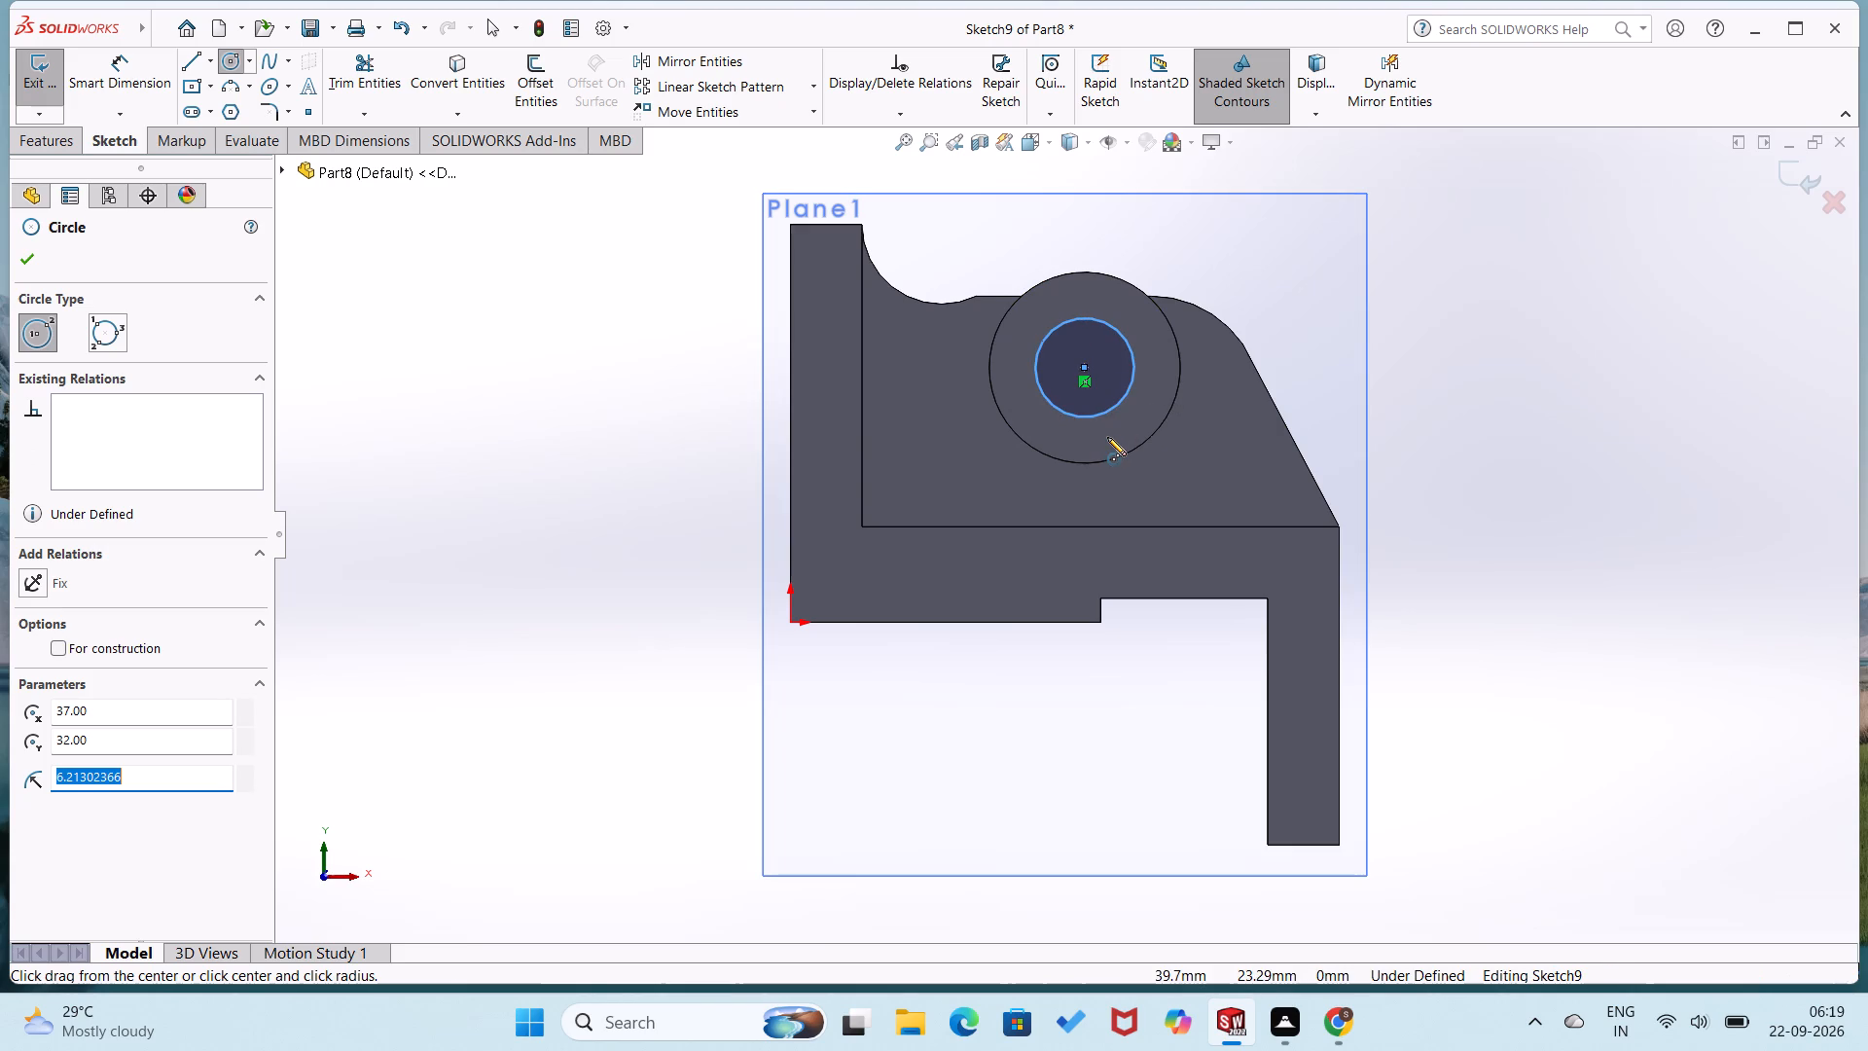
# Dimension the circle on the boss face to a diameter of 16 mm.
pyautogui.moveTo(1107, 437); pyautogui.dragTo(1234, 319, button='right')
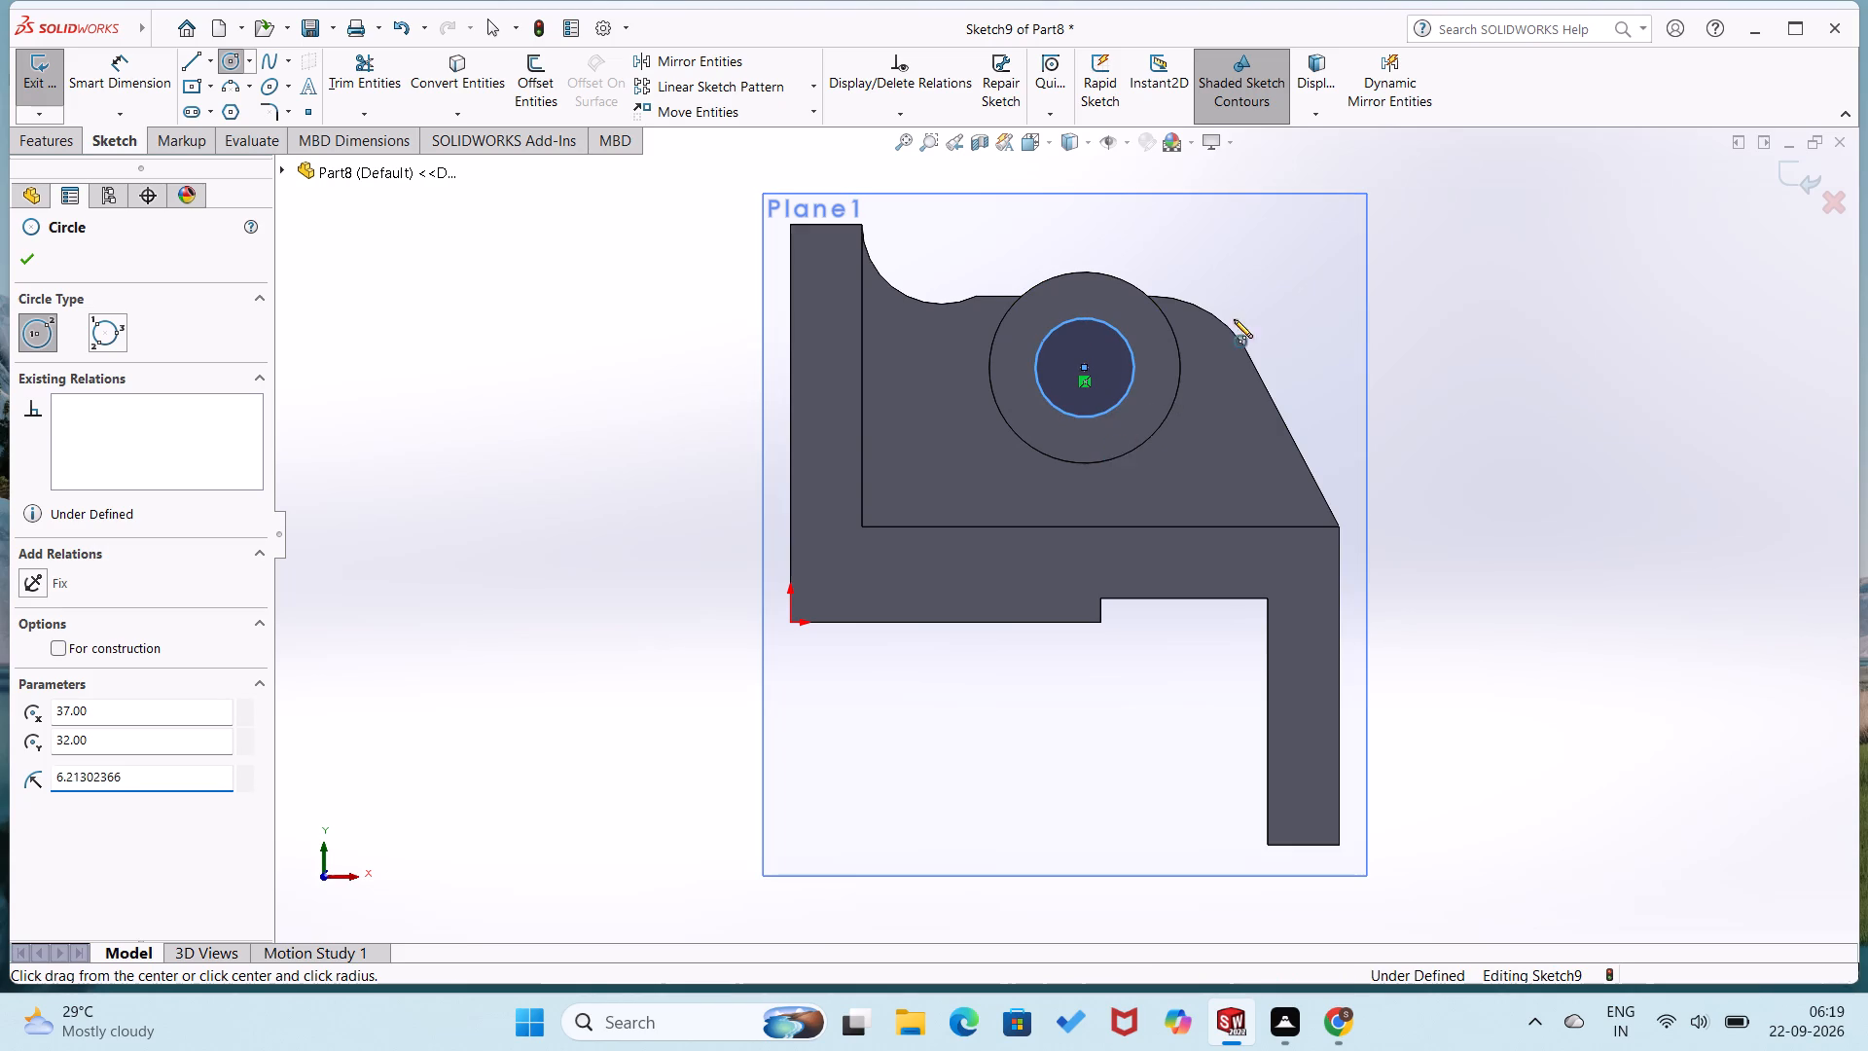
pyautogui.moveTo(1234, 319); pyautogui.dragTo(1314, 245, button='right')
pyautogui.moveTo(1173, 347); pyautogui.dragTo(1225, 185, button='right')
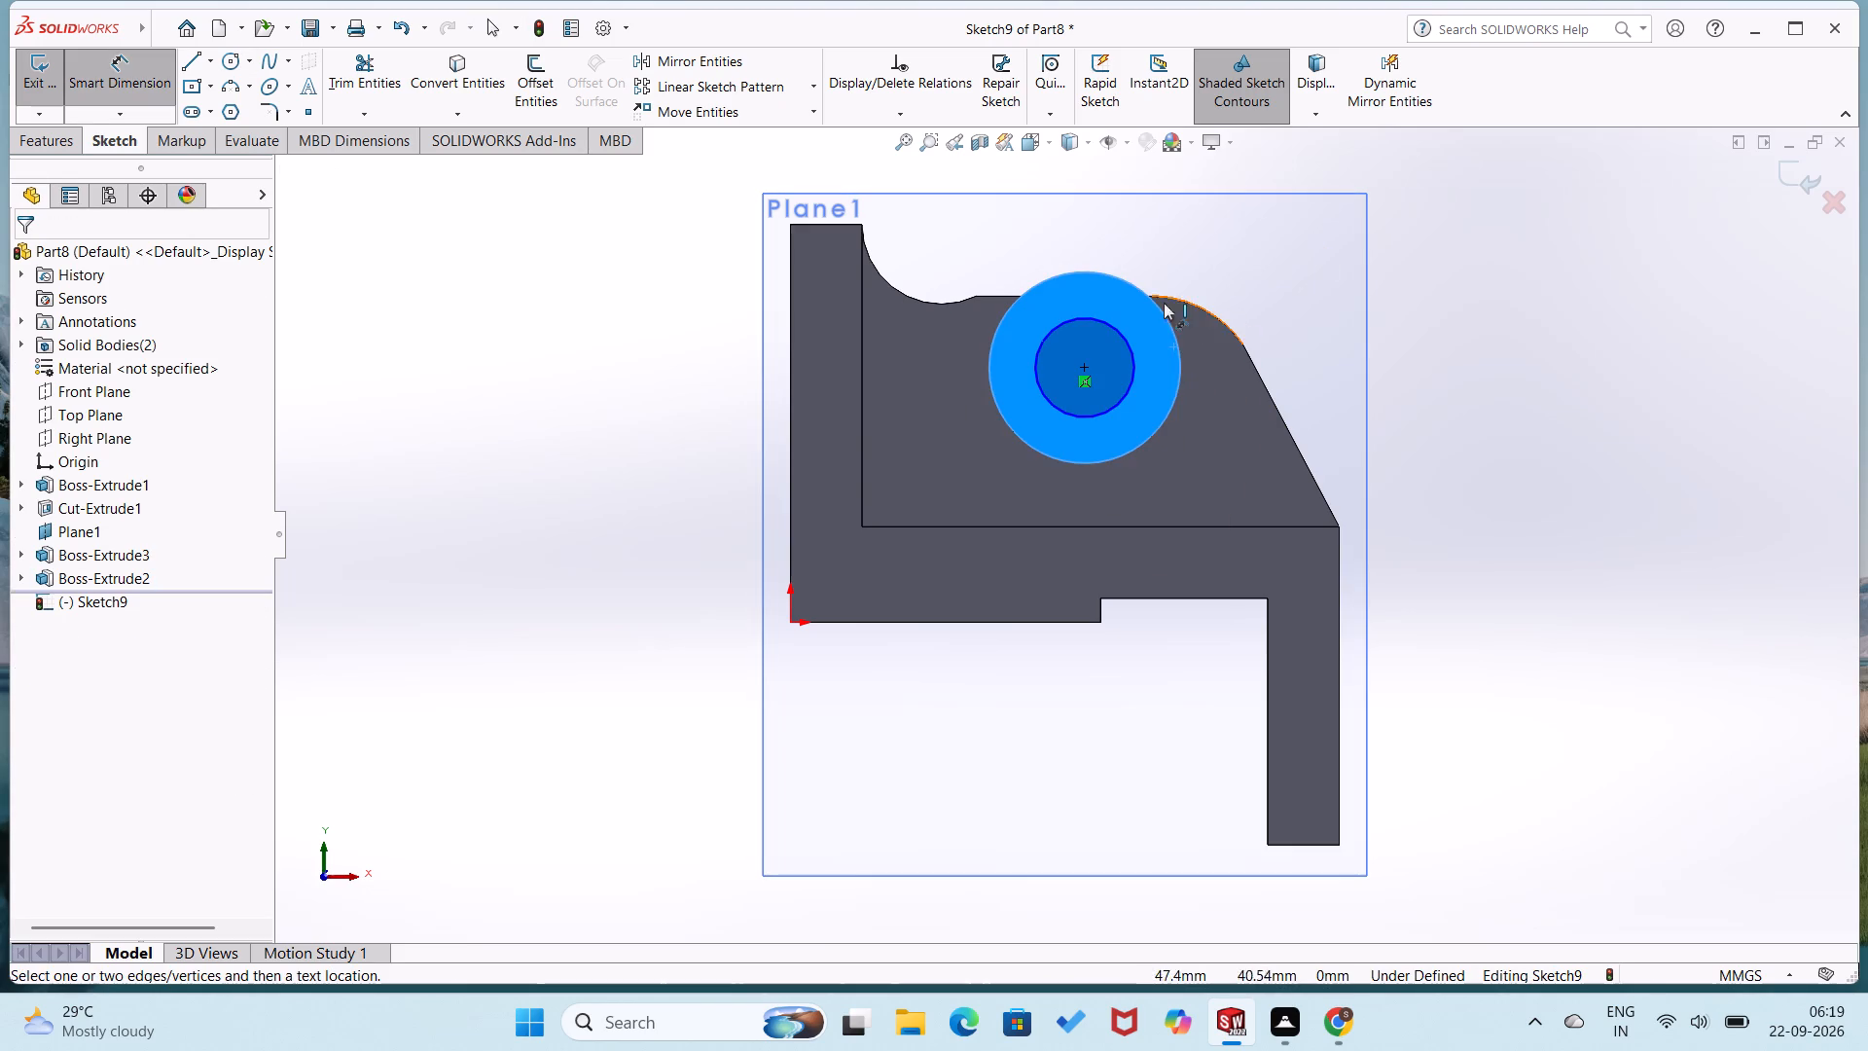
pyautogui.click(1128, 350)
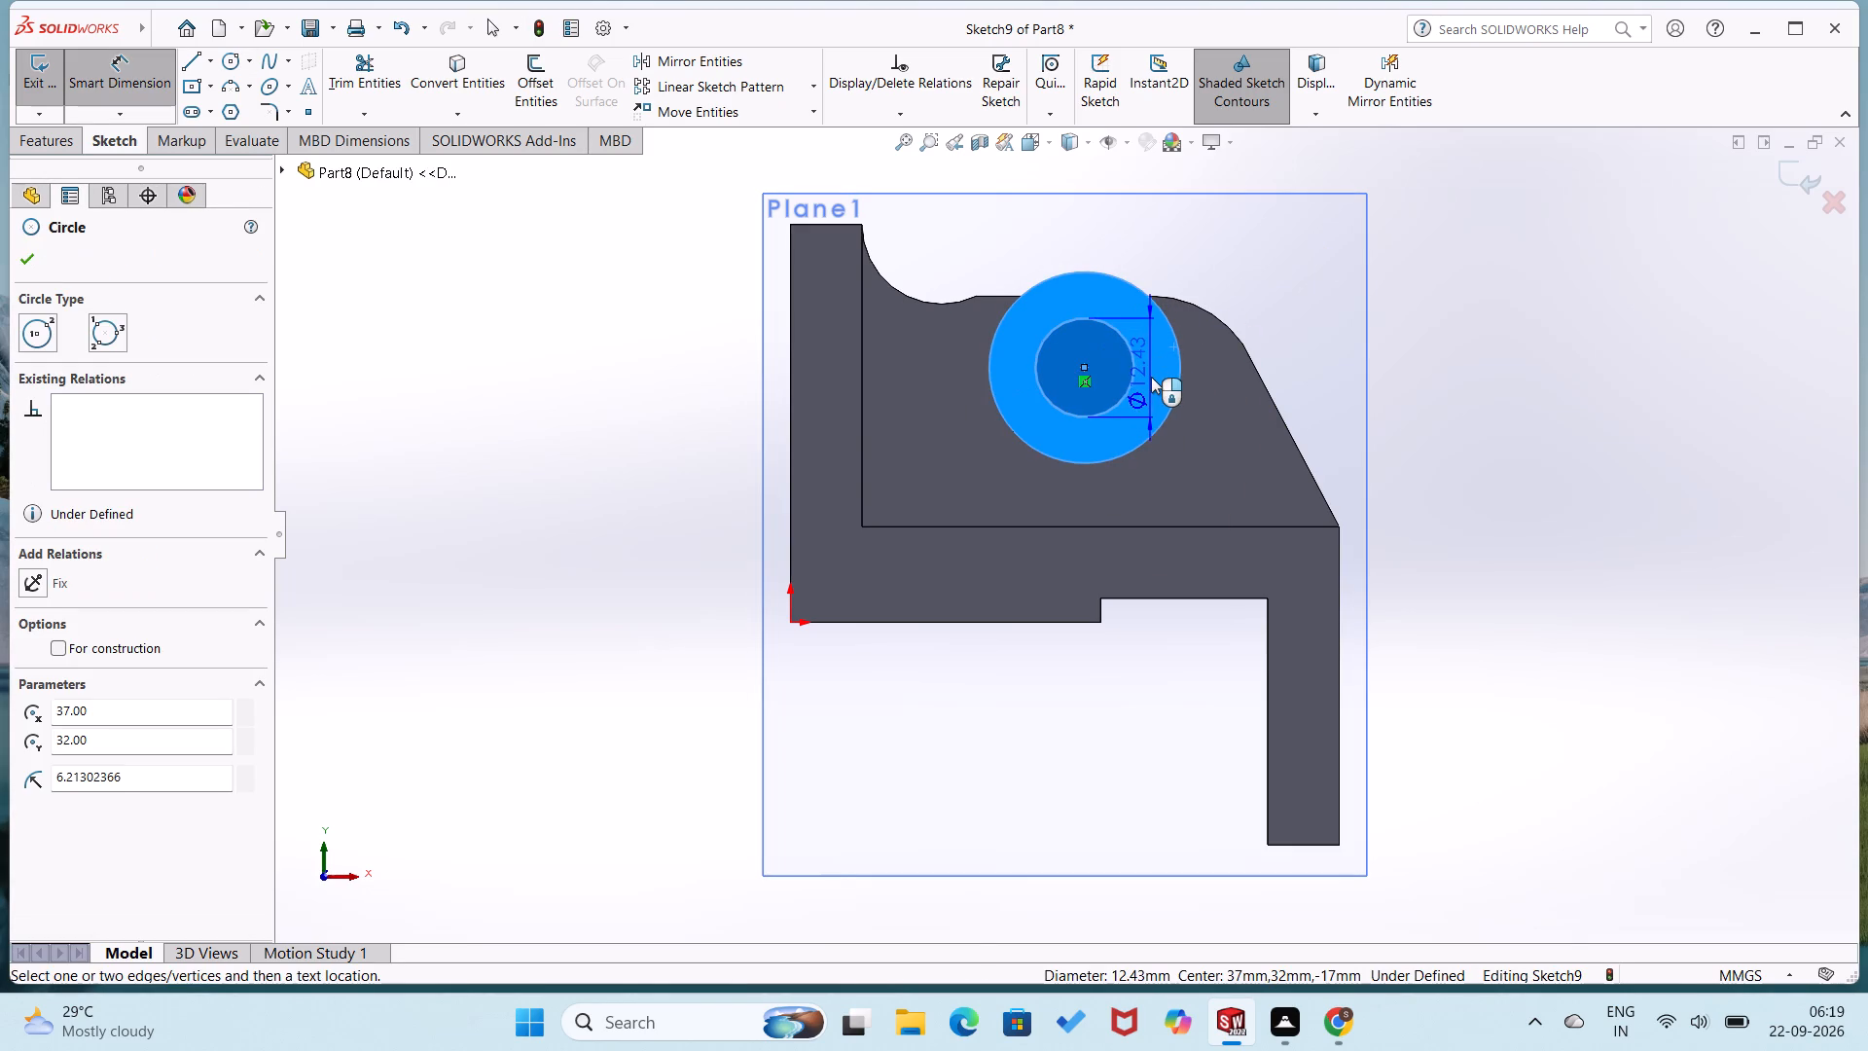
pyautogui.click(1165, 380)
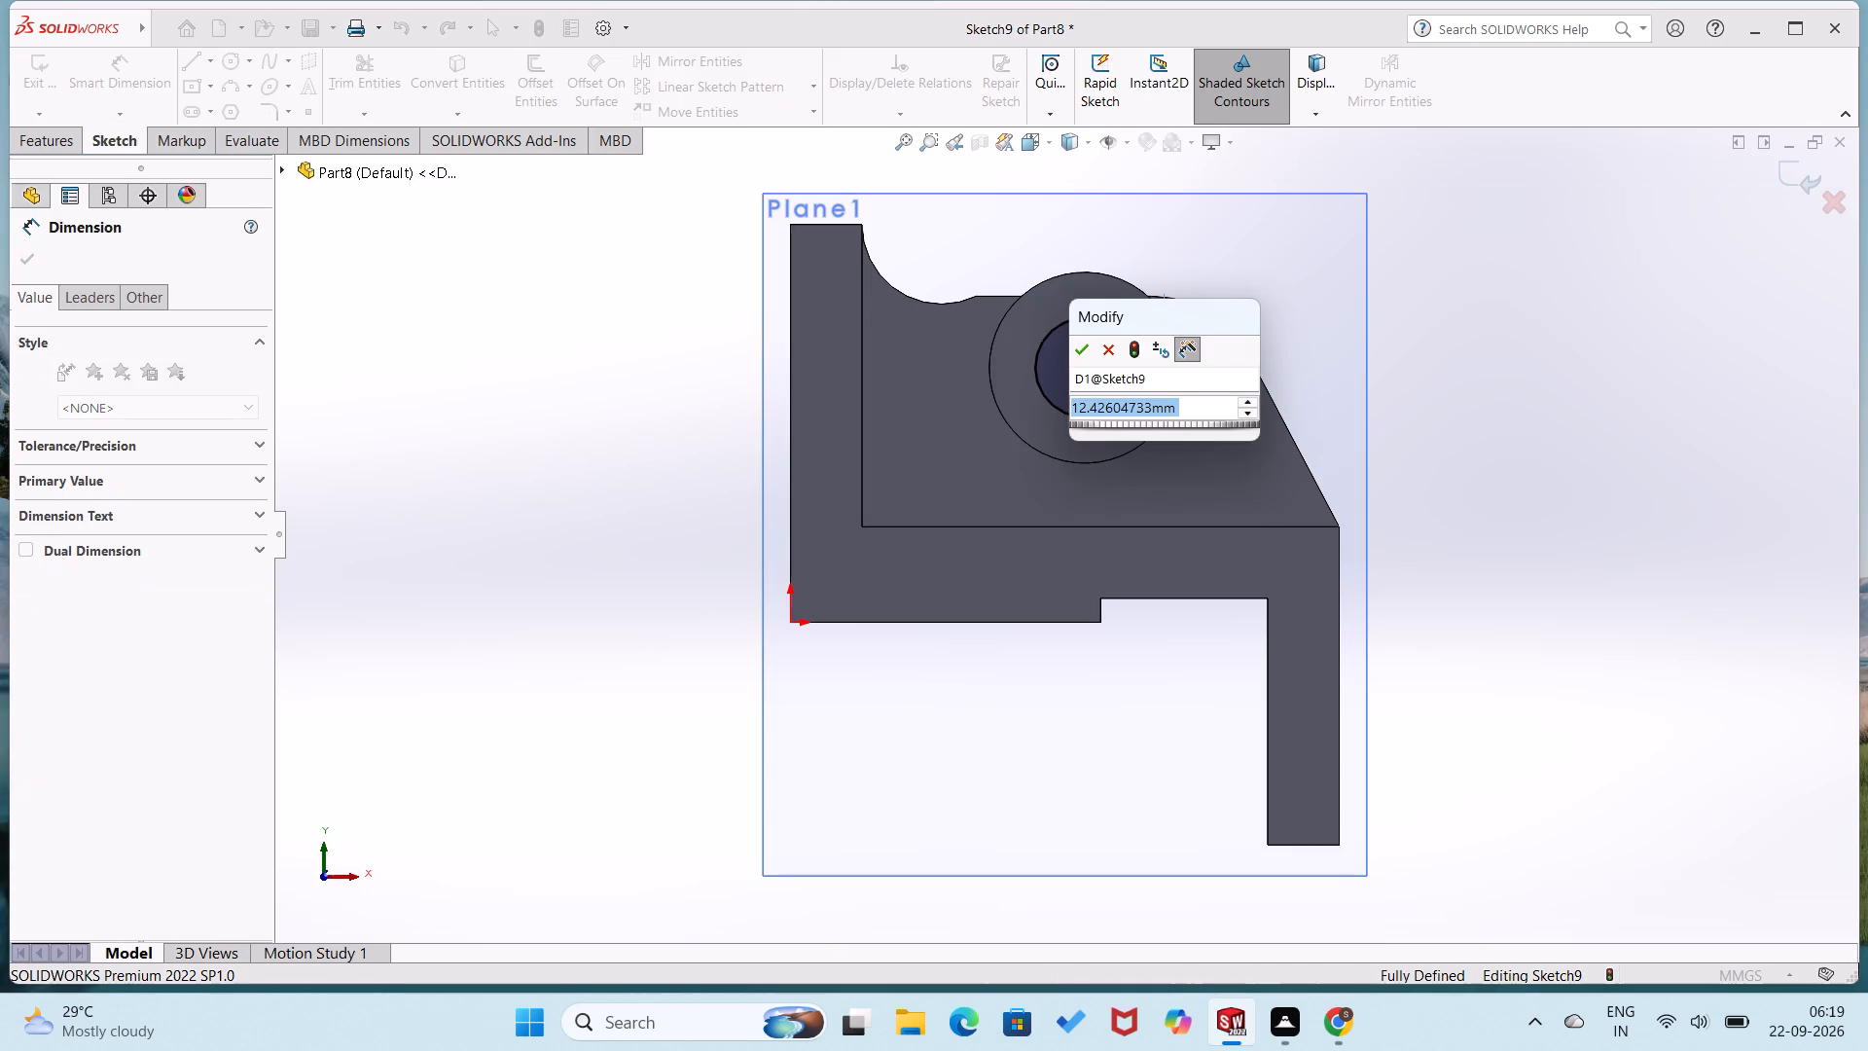
pyautogui.write('16')
pyautogui.press('Return')
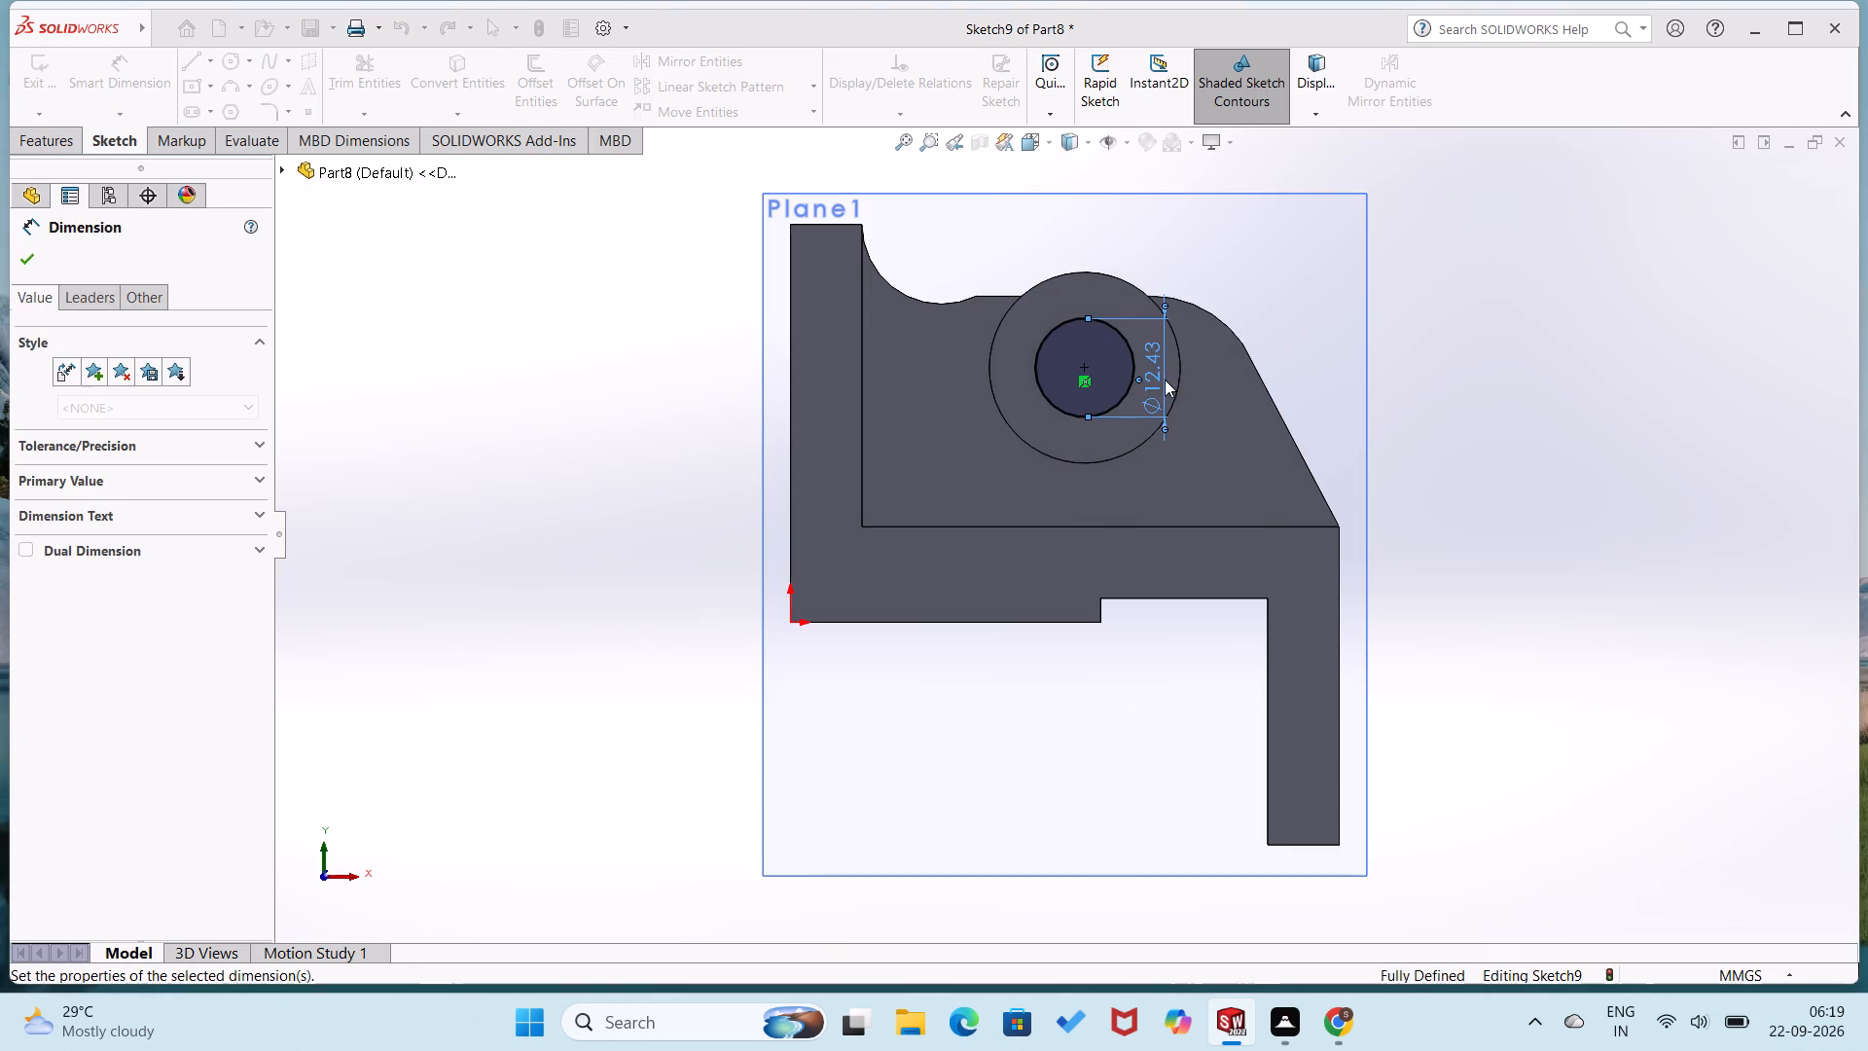
pyautogui.click(620, 395)
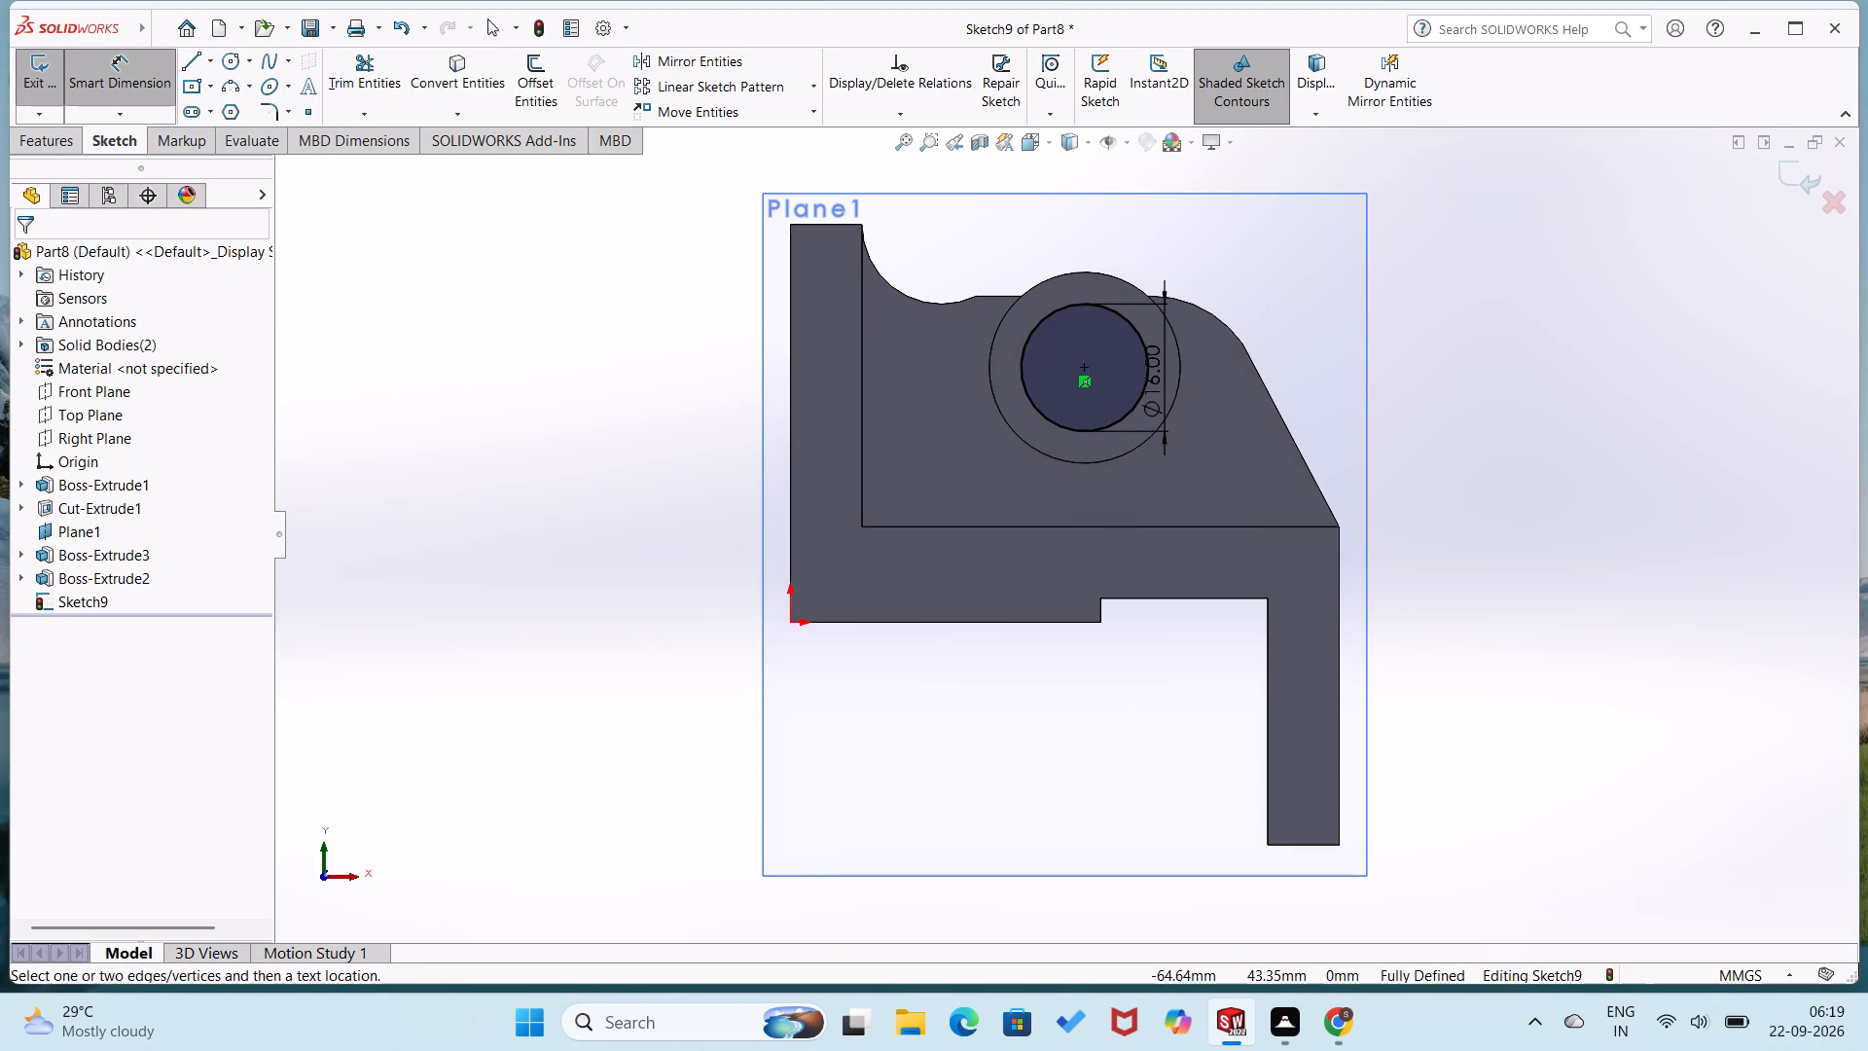
# Extrude-cut the 16 mm circle into the round boss with a Mid Plane depth of 16 mm.
pyautogui.click(57, 149)
pyautogui.click(340, 108)
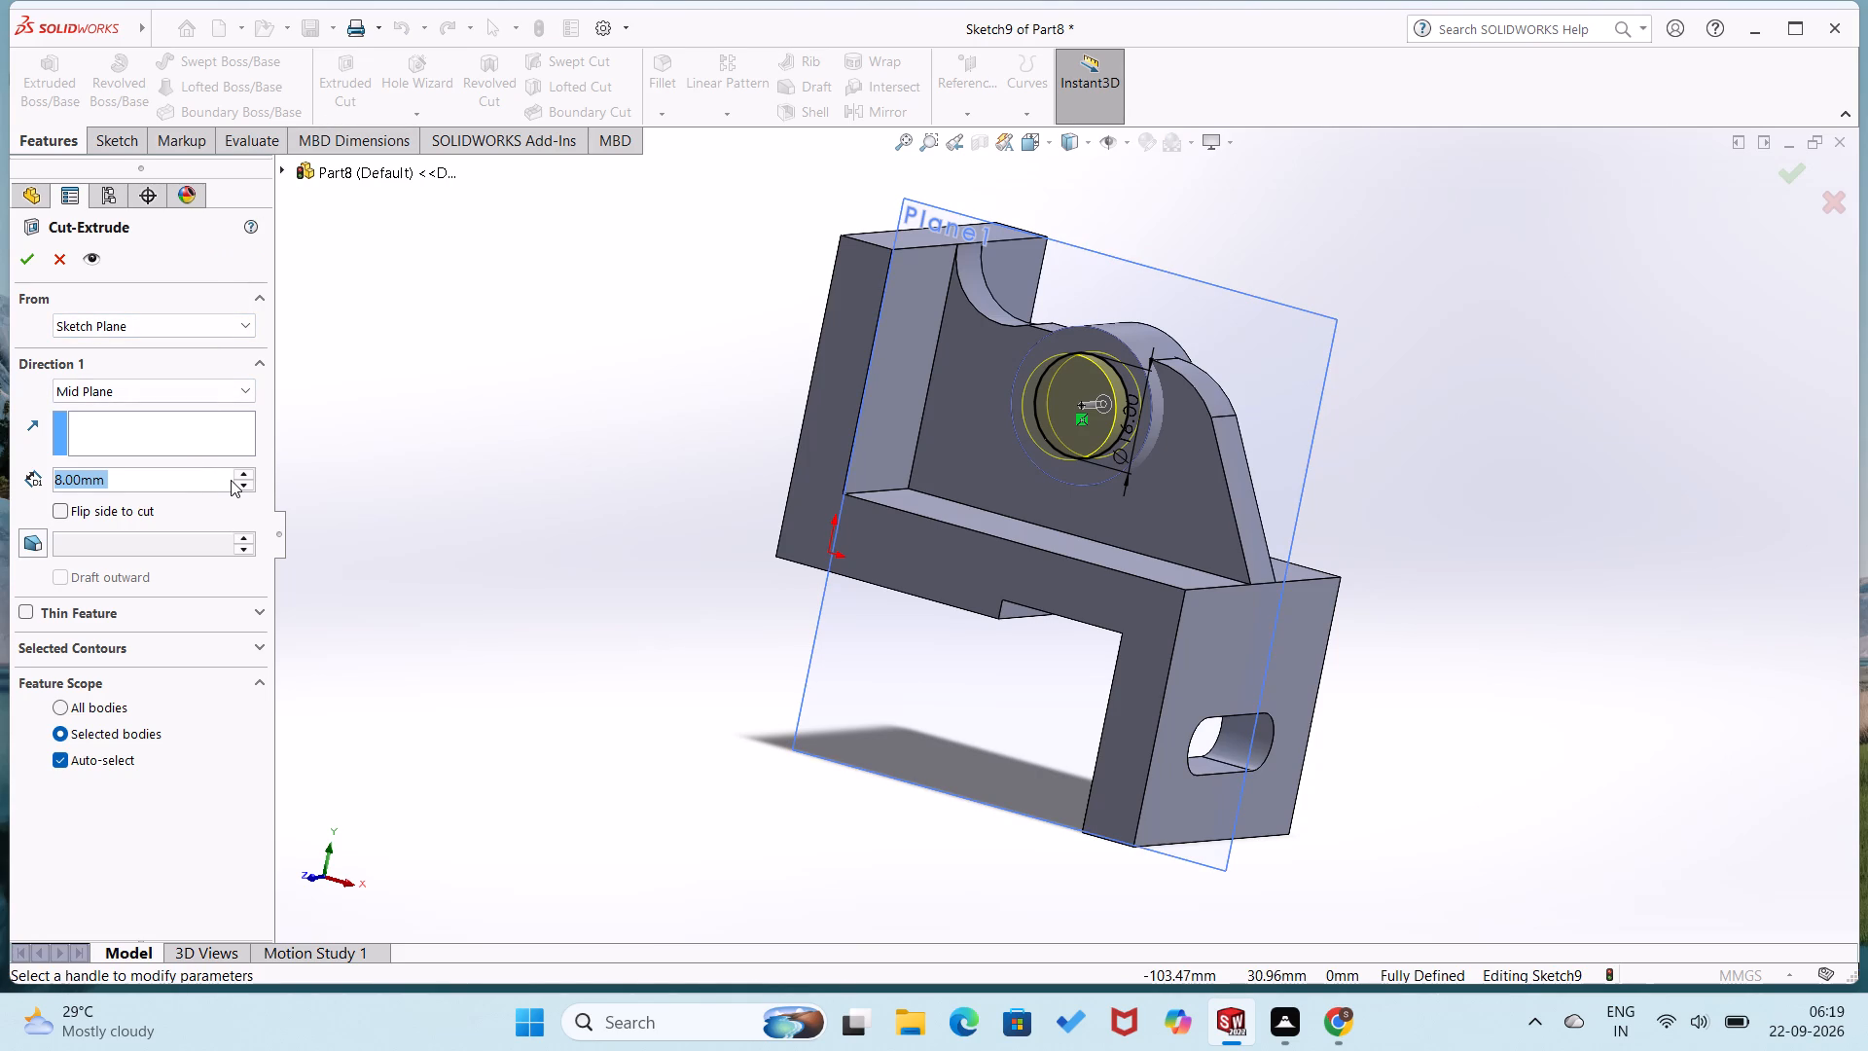
pyautogui.write('16')
pyautogui.press('Return')
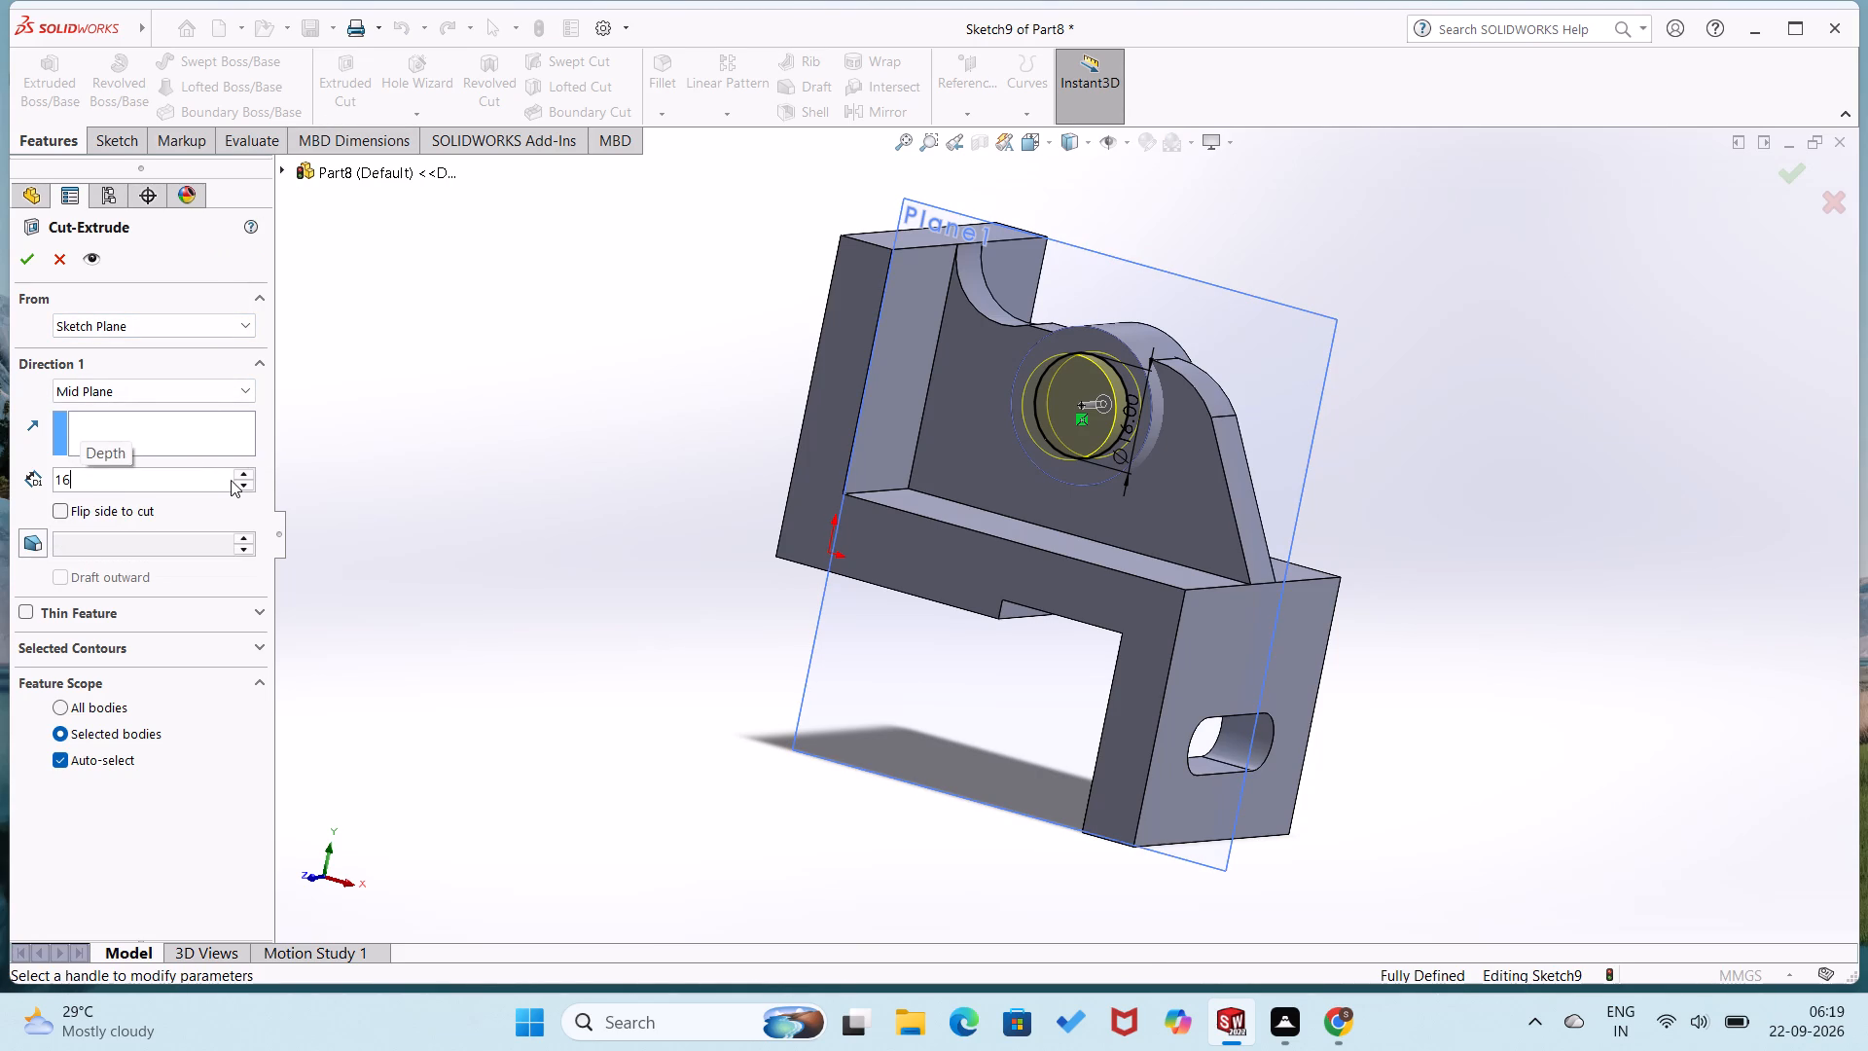
pyautogui.moveTo(501, 591); pyautogui.dragTo(348, 628, button='middle')
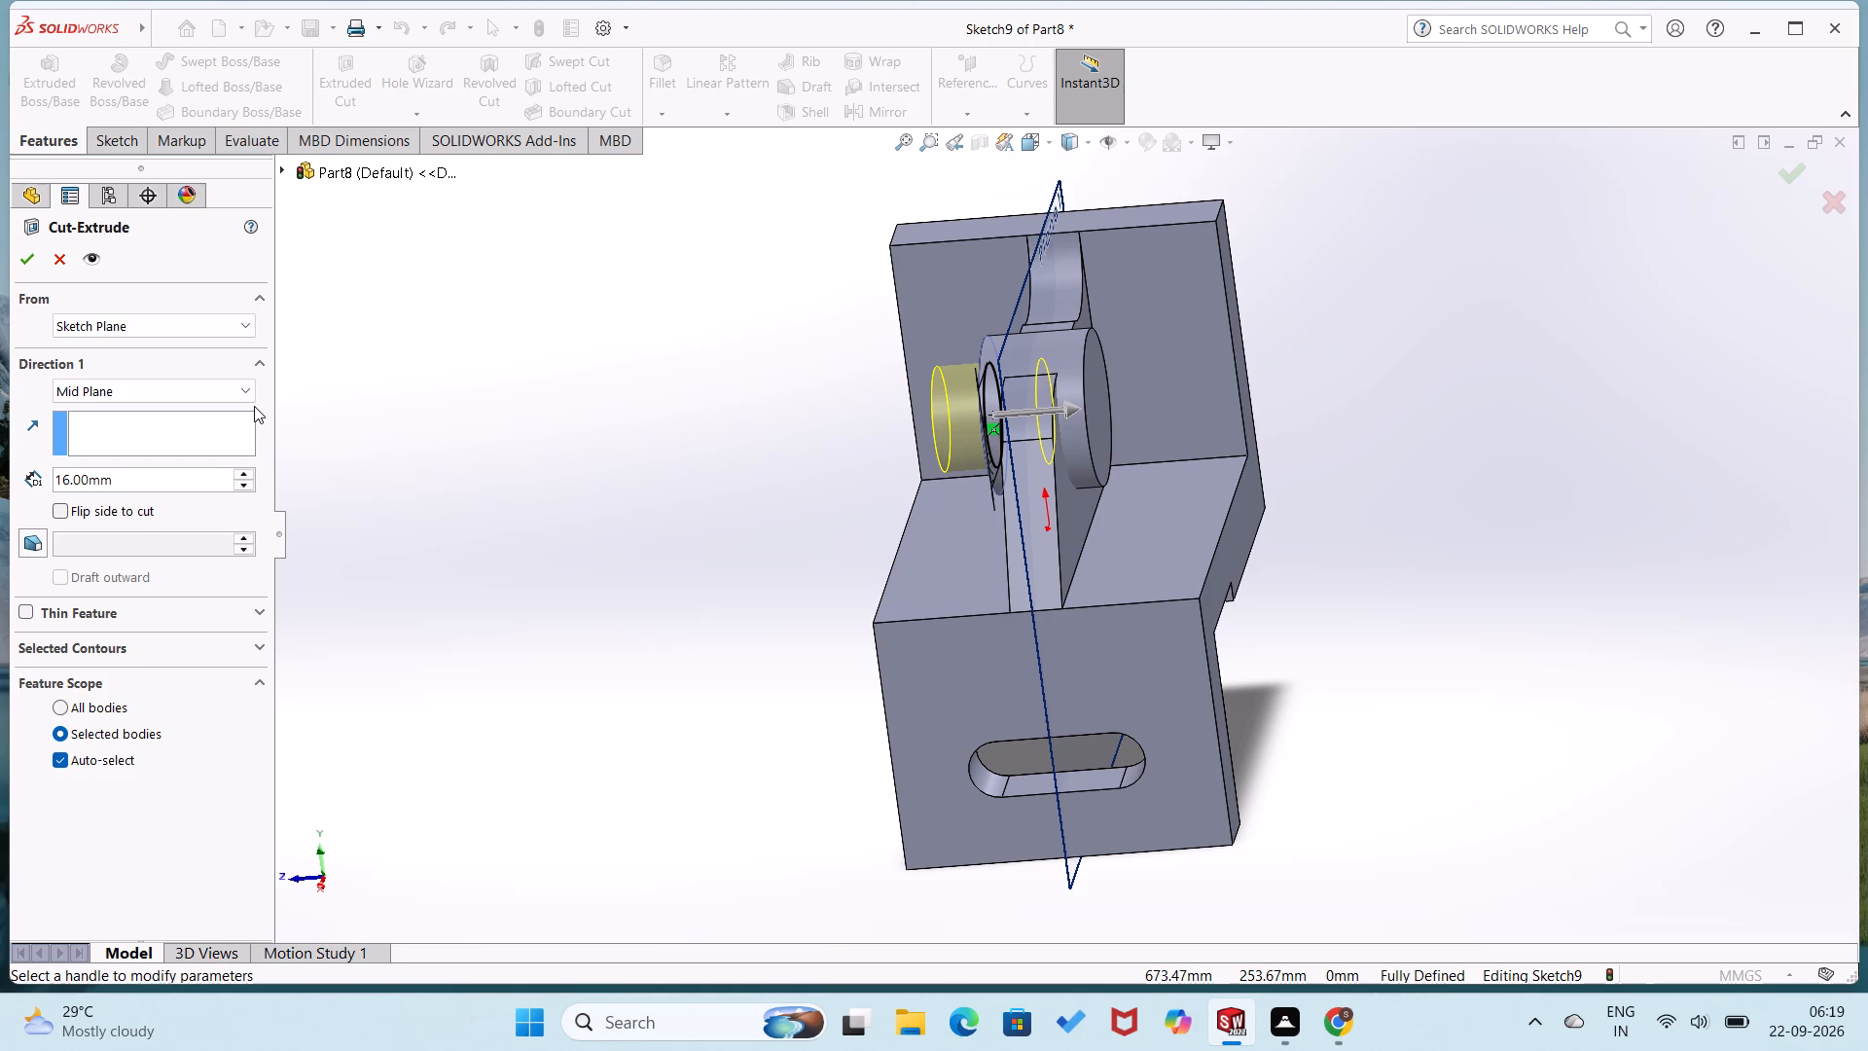
pyautogui.click(26, 266)
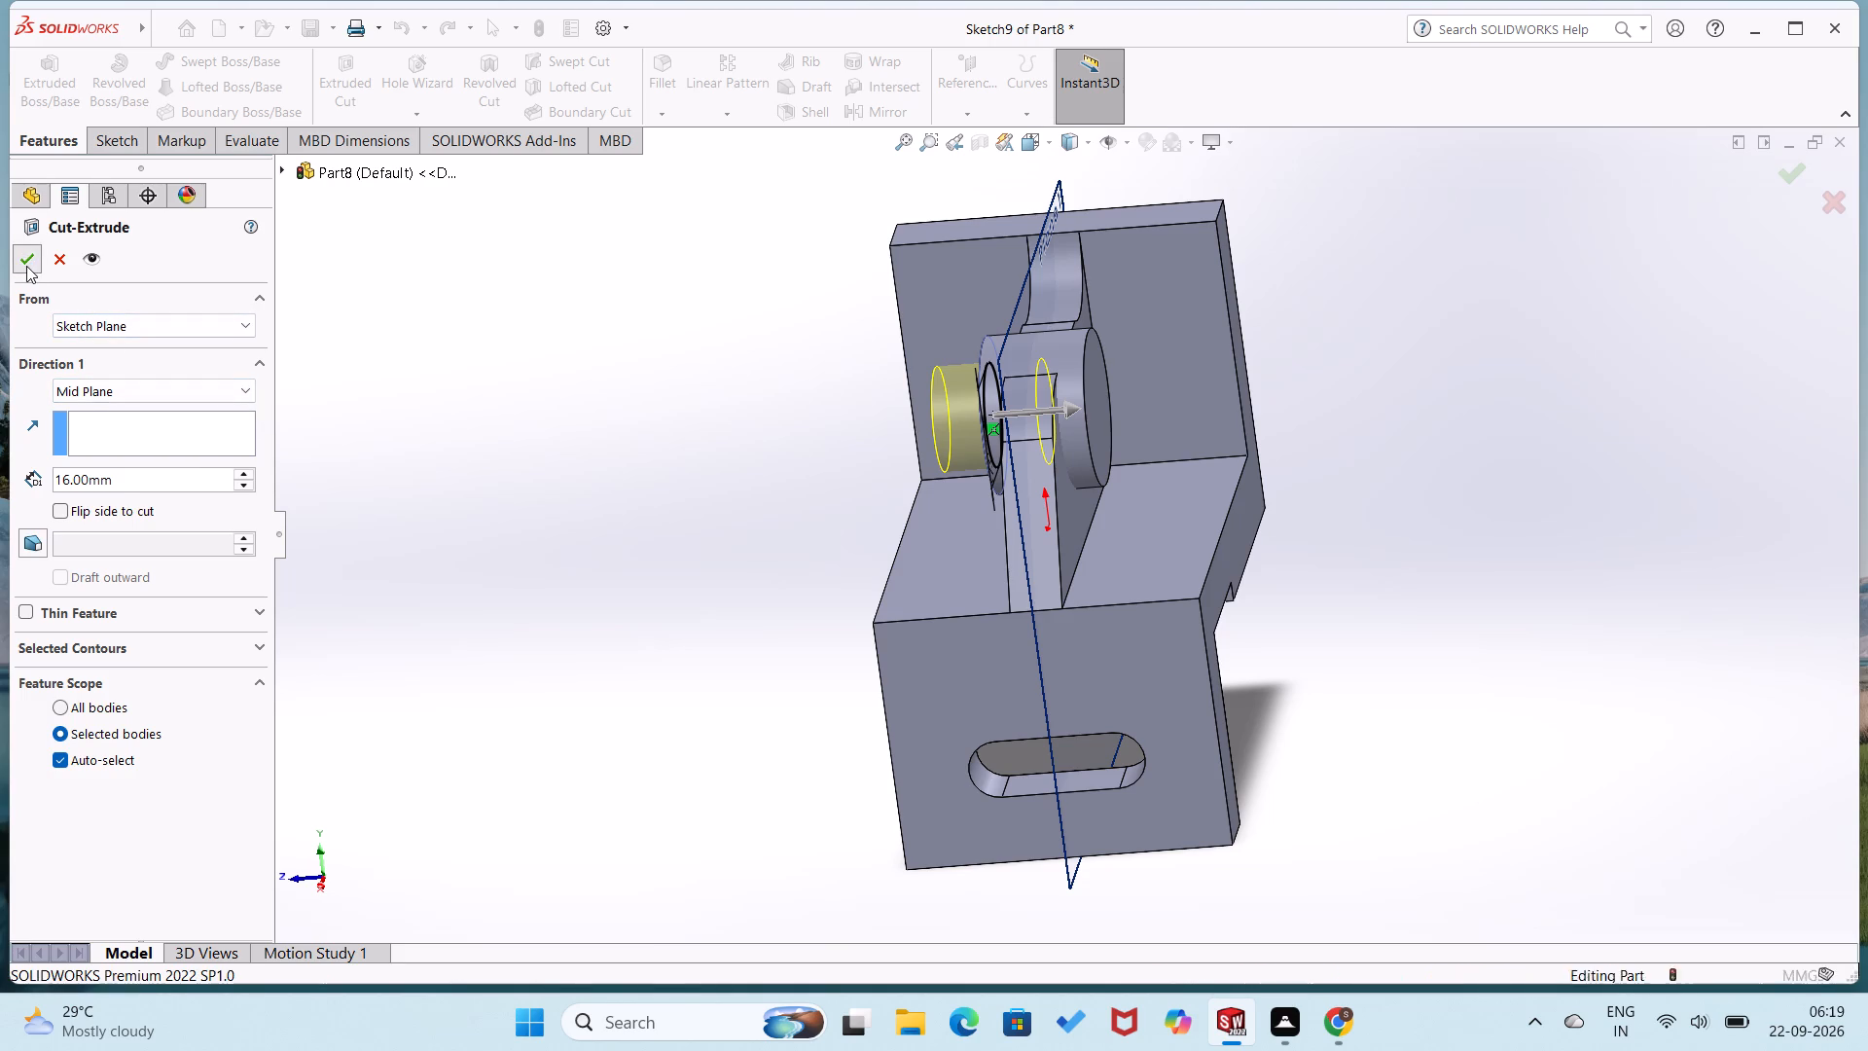
# Undo the 16 mm Mid Plane cut through the round boss, returning to its circle sketch.
pyautogui.moveTo(437, 496); pyautogui.dragTo(559, 512, button='middle')
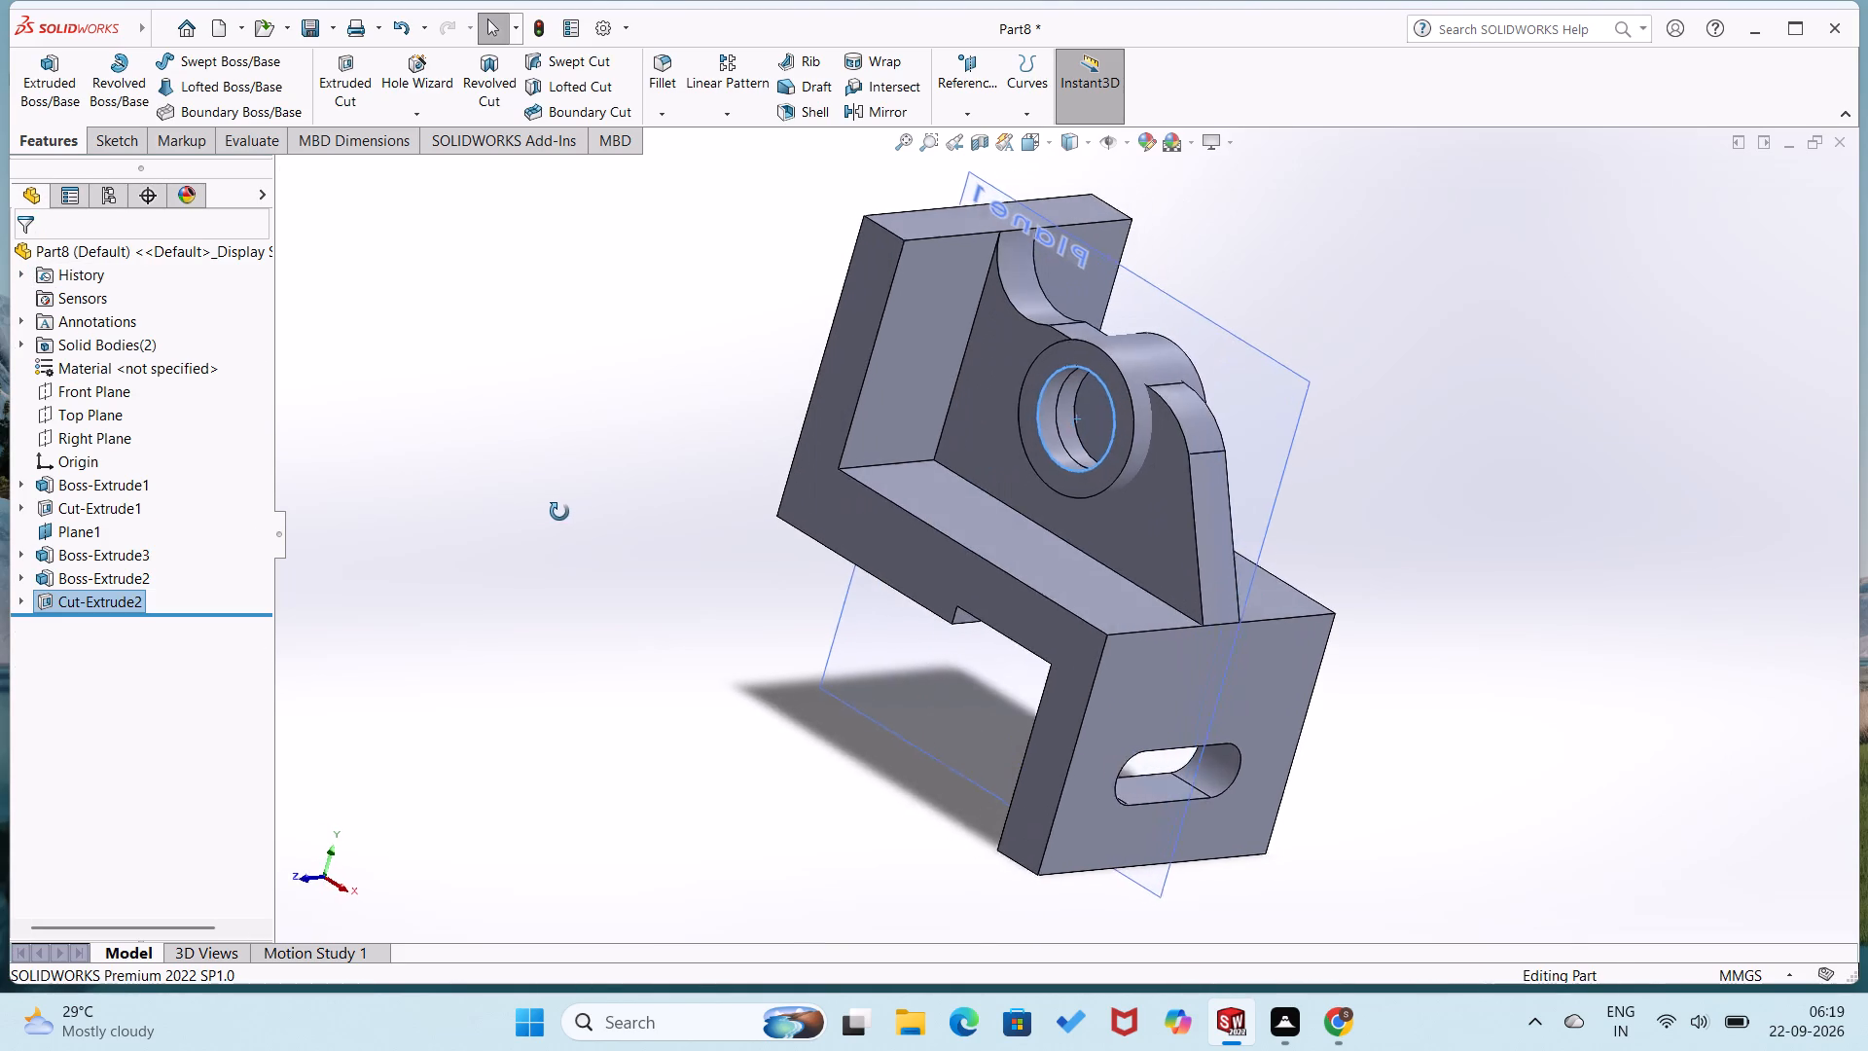
pyautogui.moveTo(559, 512); pyautogui.dragTo(577, 504, button='middle')
pyautogui.hotkey('ctrl', 'z')
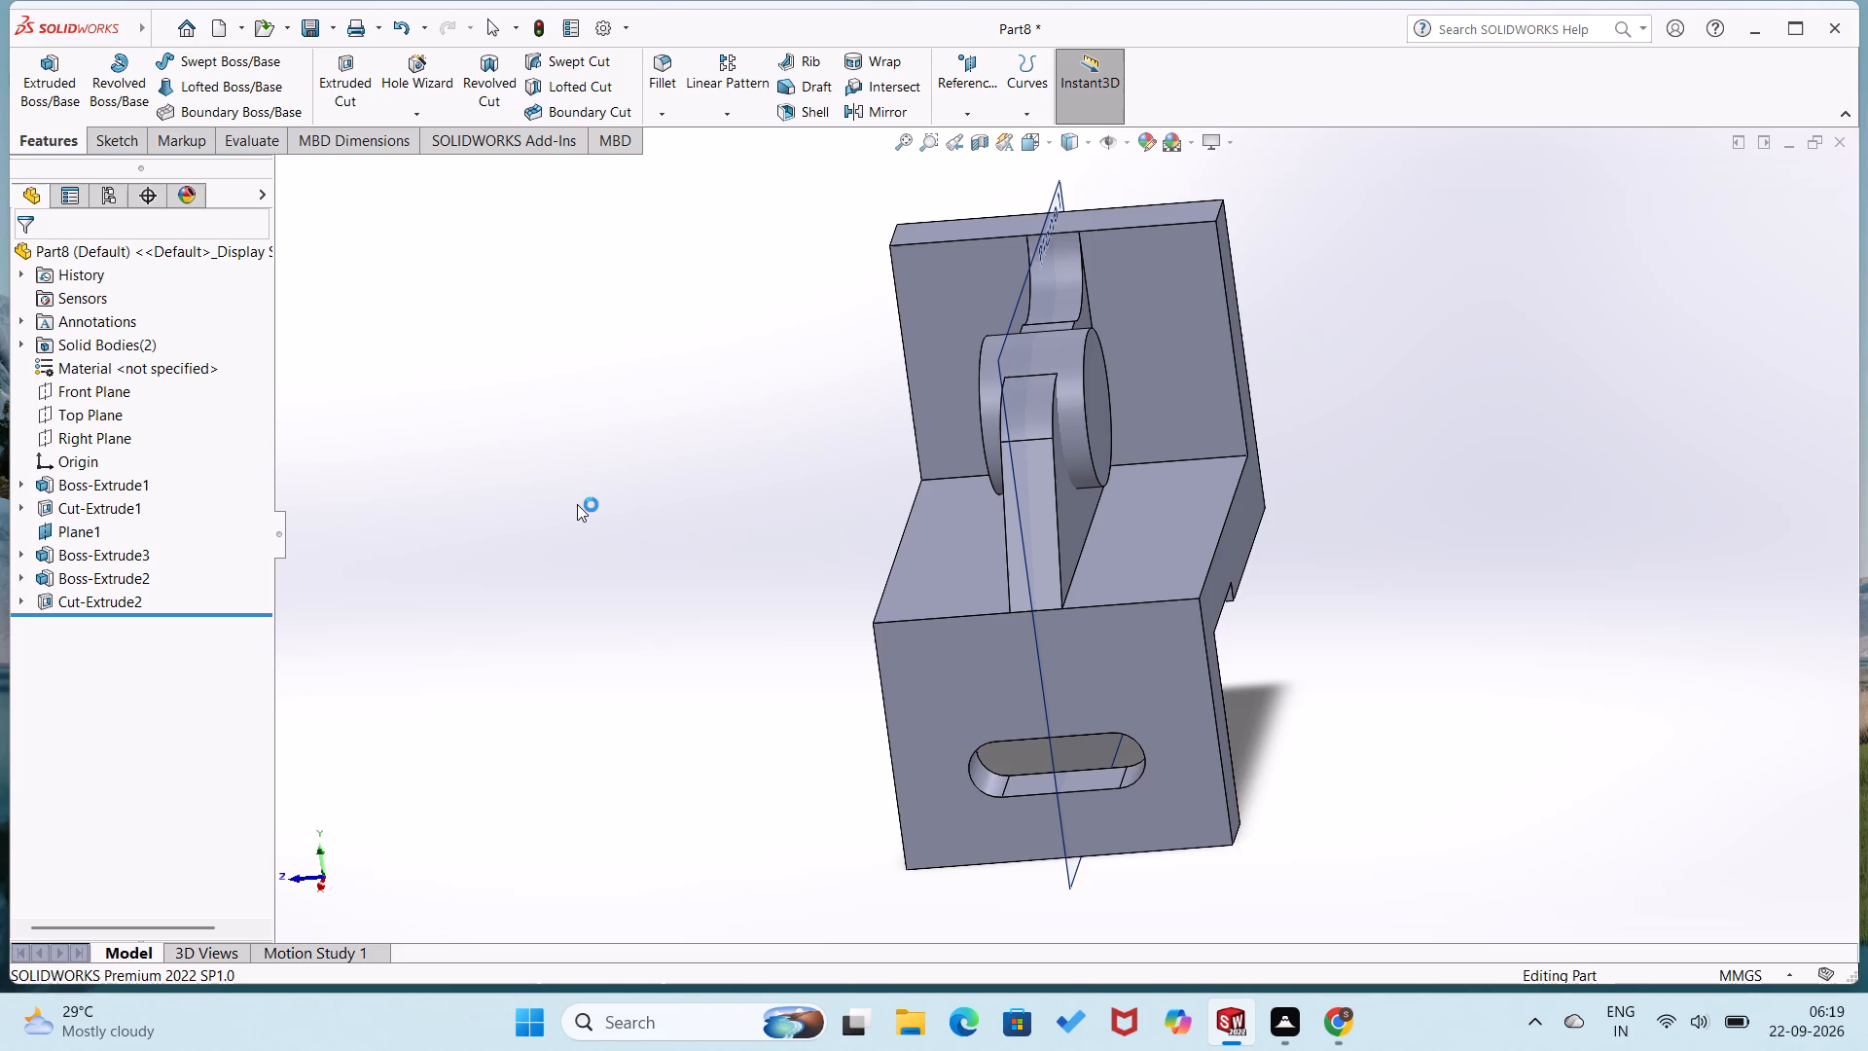
pyautogui.hotkey('ctrl', 'z')
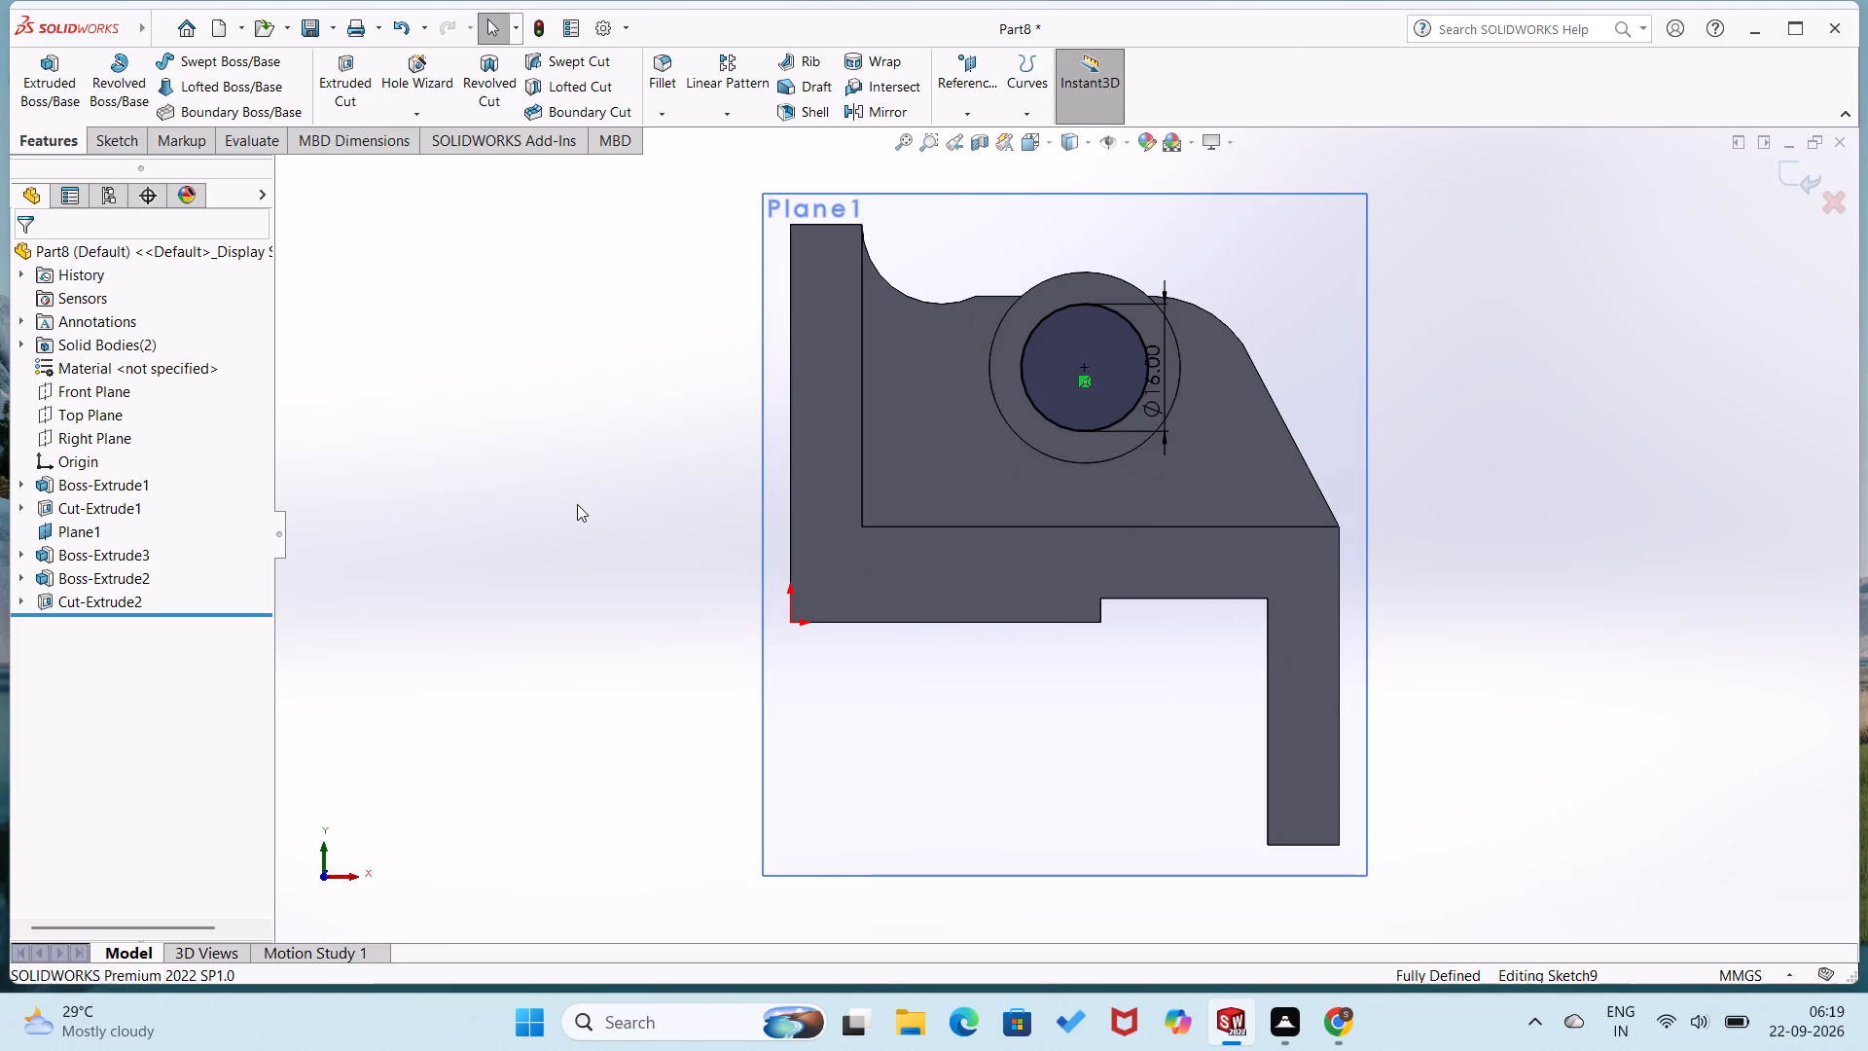
# Extrude-cut the 16 mm circle through the boss and web with a Through All end condition.
pyautogui.click(63, 139)
pyautogui.click(333, 82)
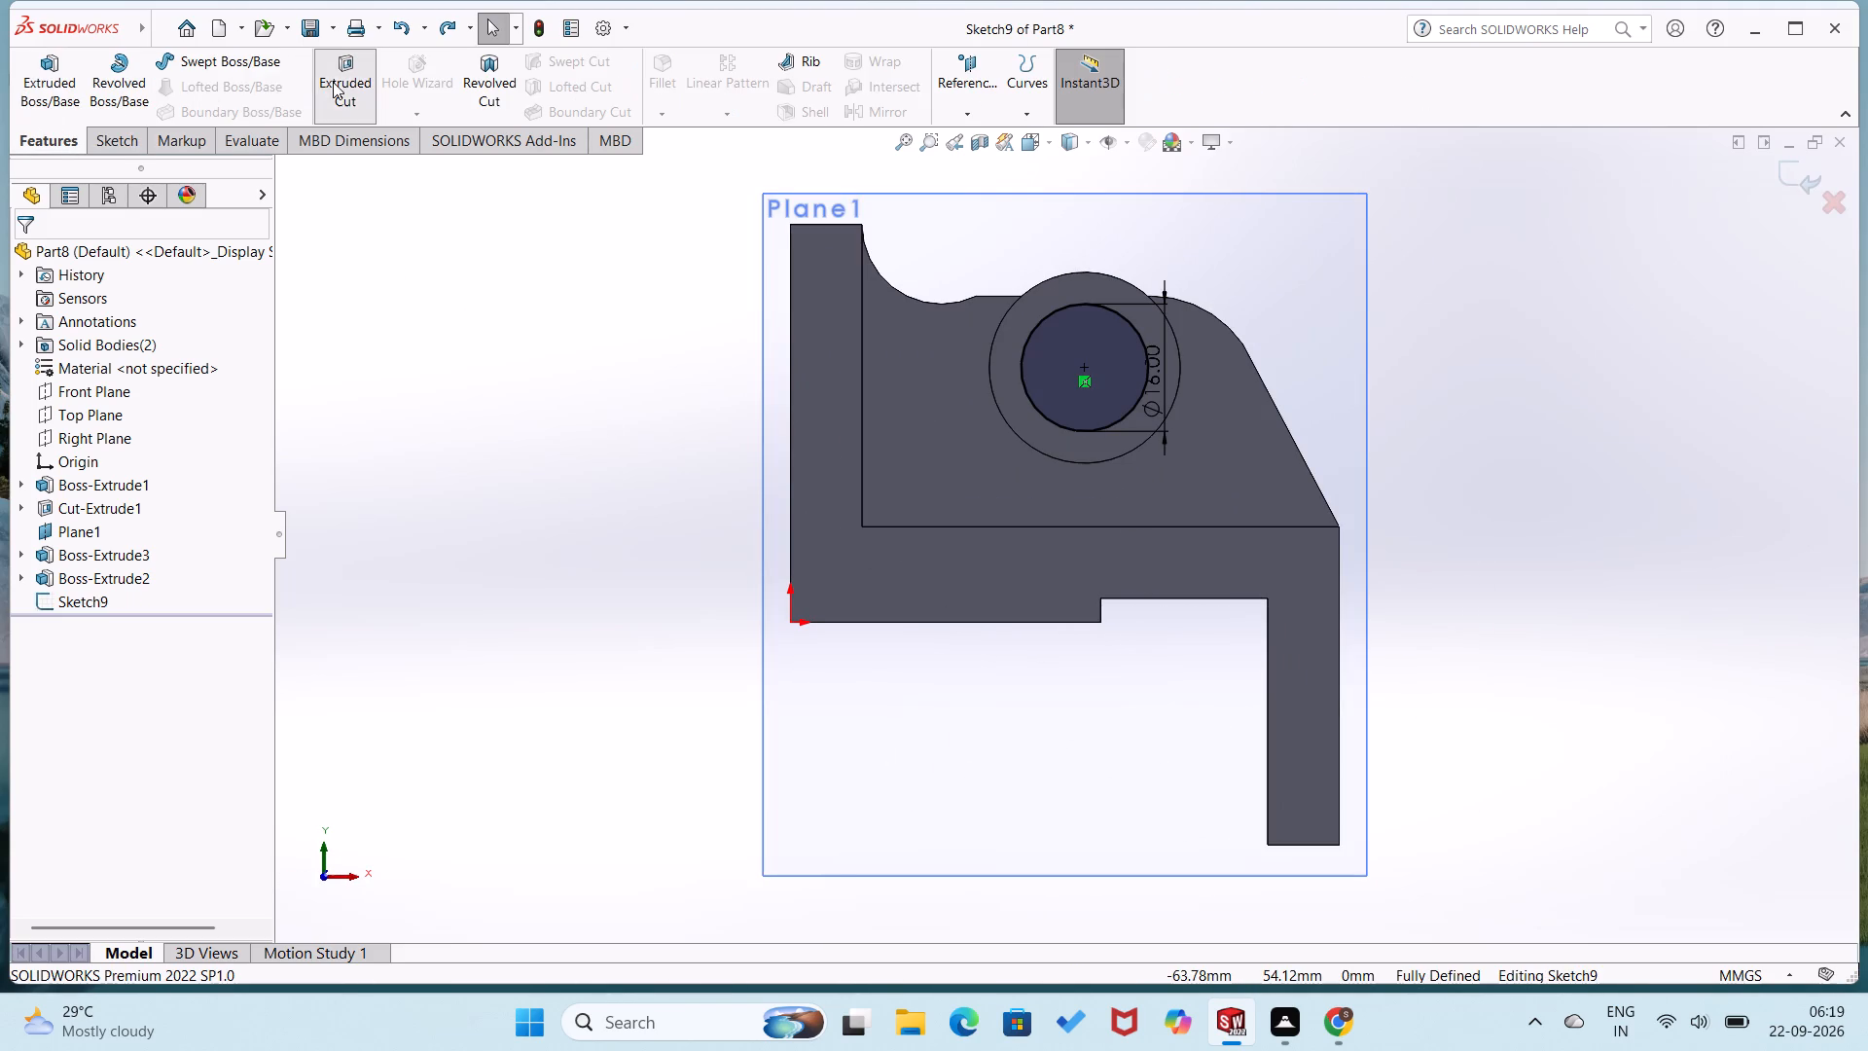
pyautogui.click(253, 398)
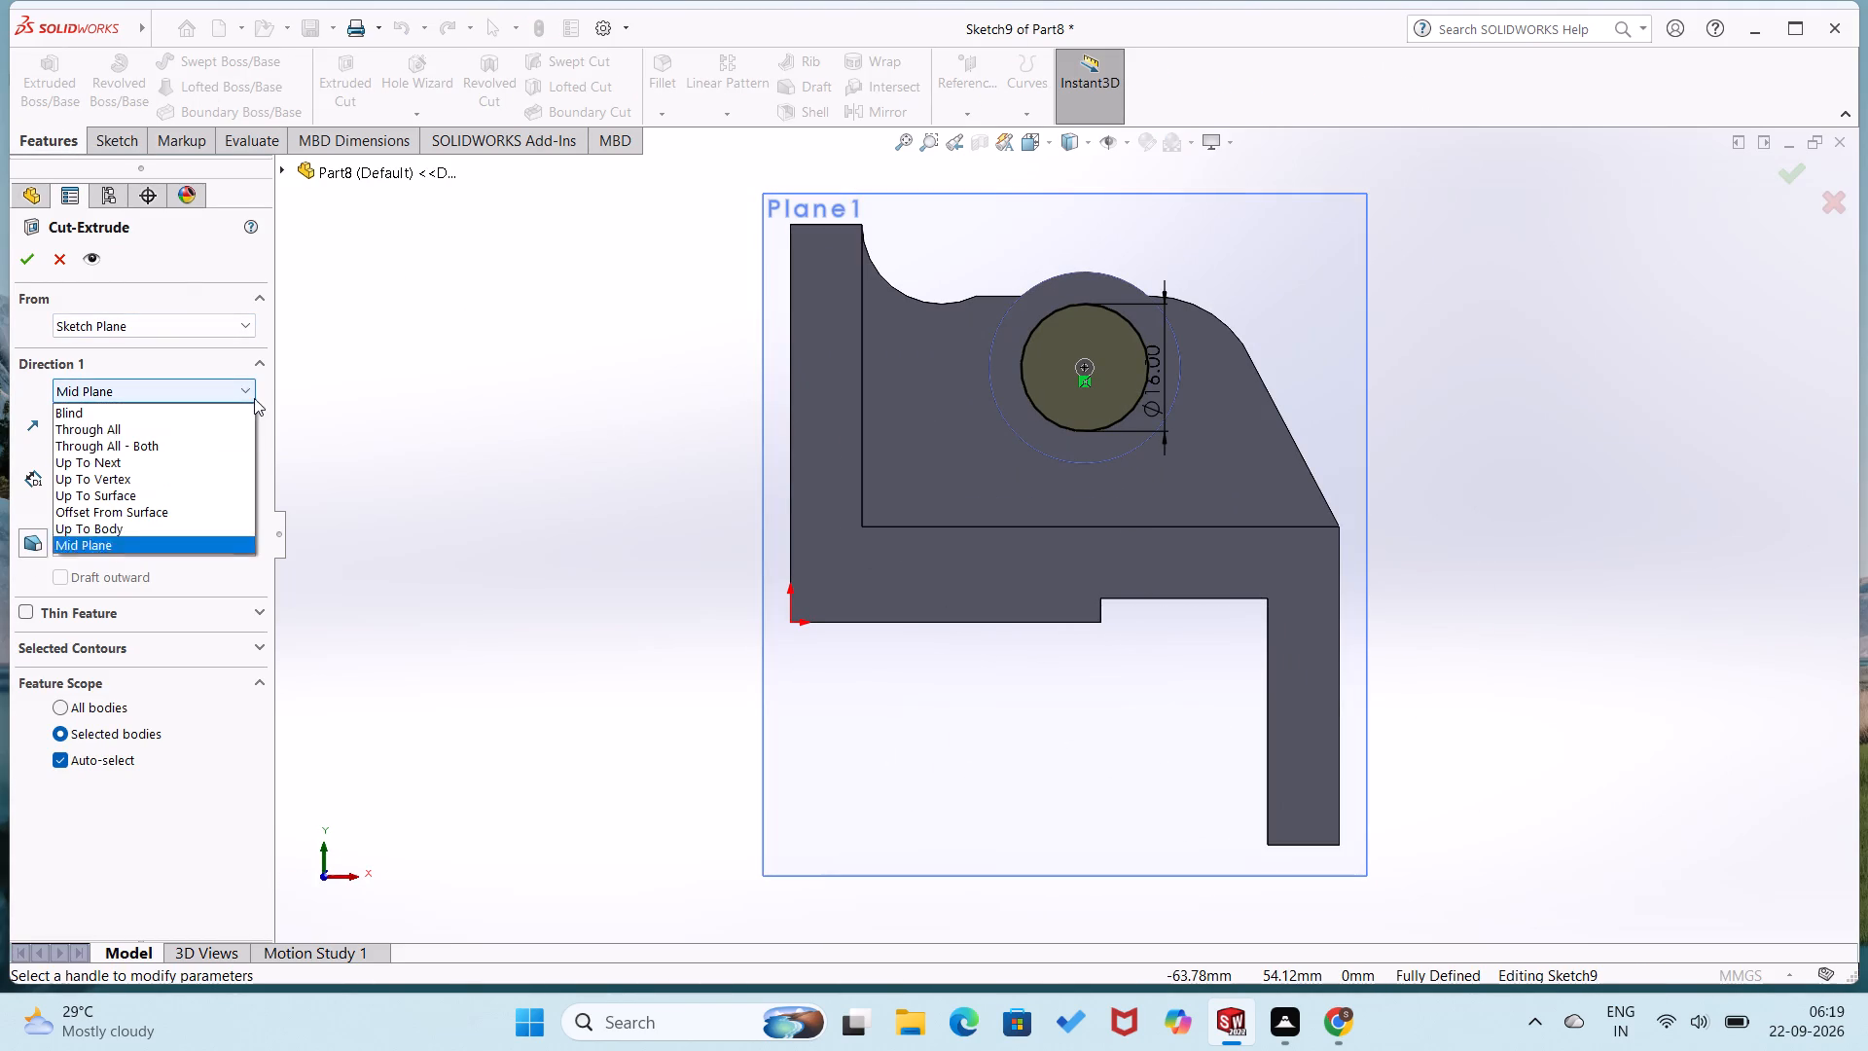
pyautogui.click(249, 428)
pyautogui.moveTo(536, 501); pyautogui.dragTo(382, 520, button='middle')
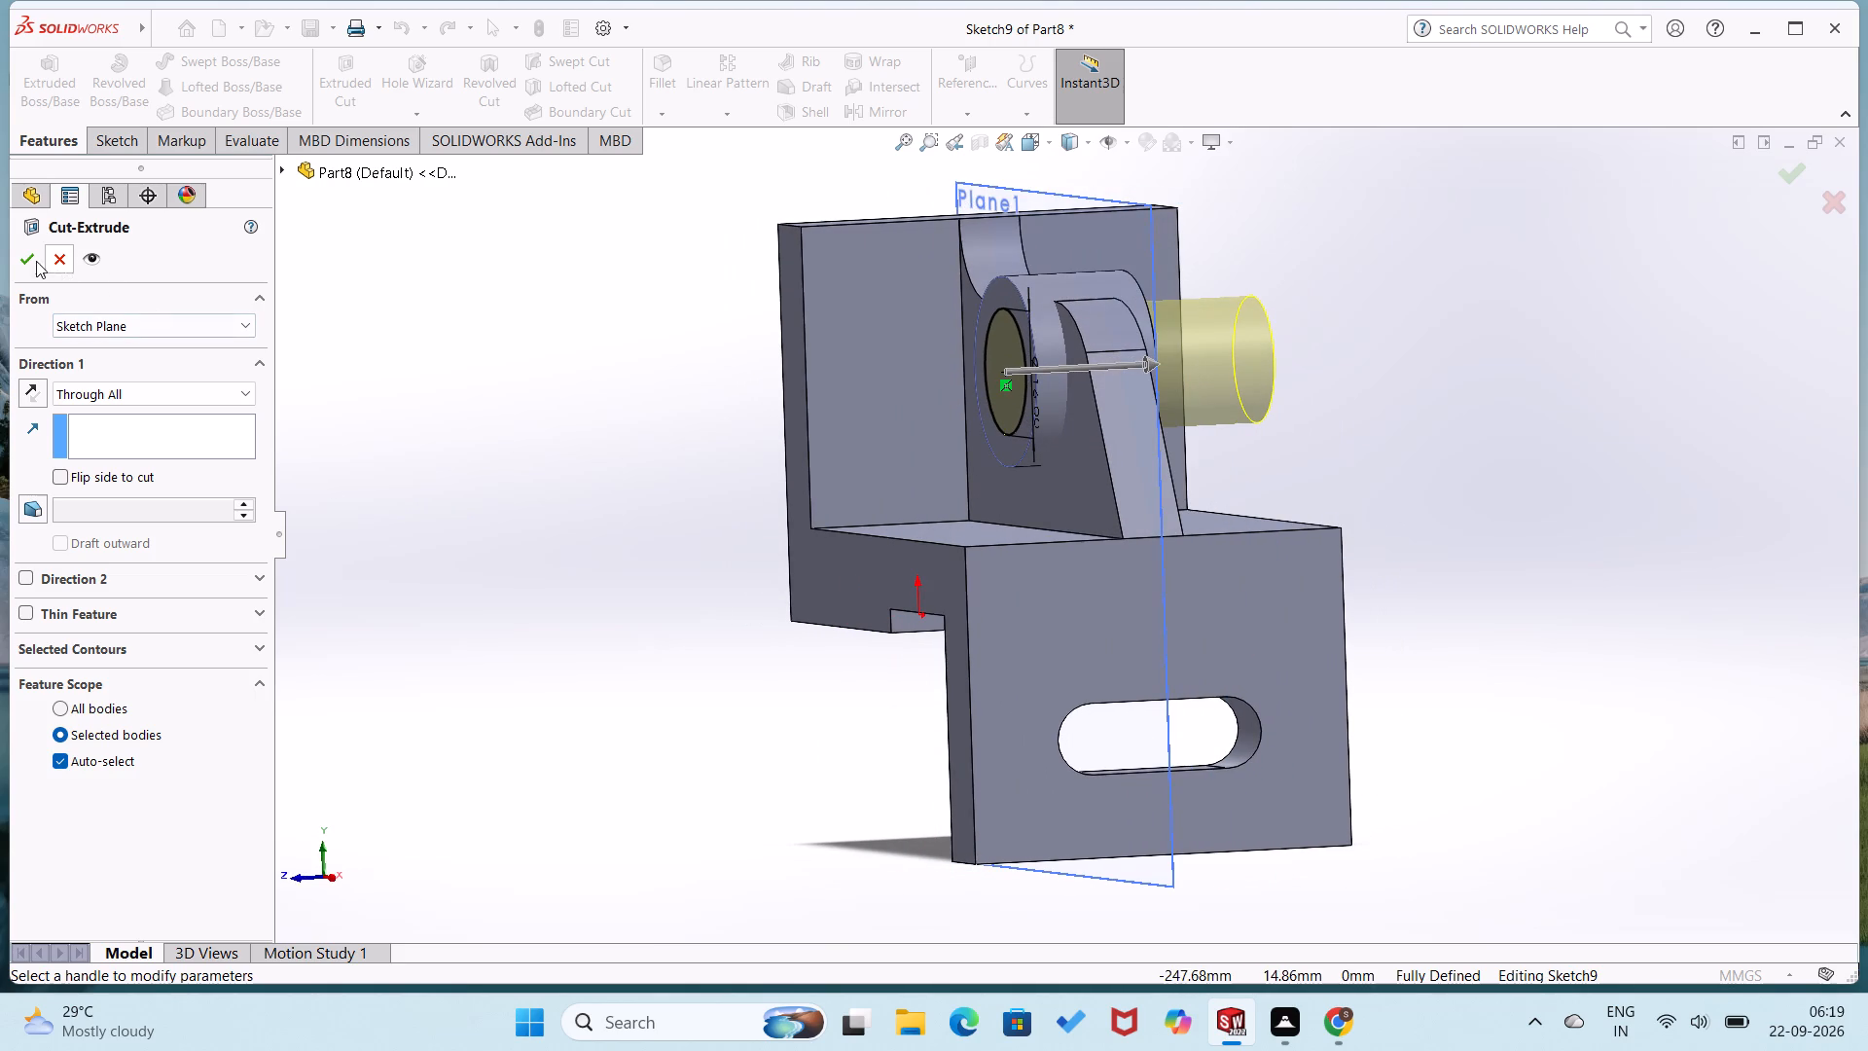
pyautogui.click(33, 260)
pyautogui.click(315, 367)
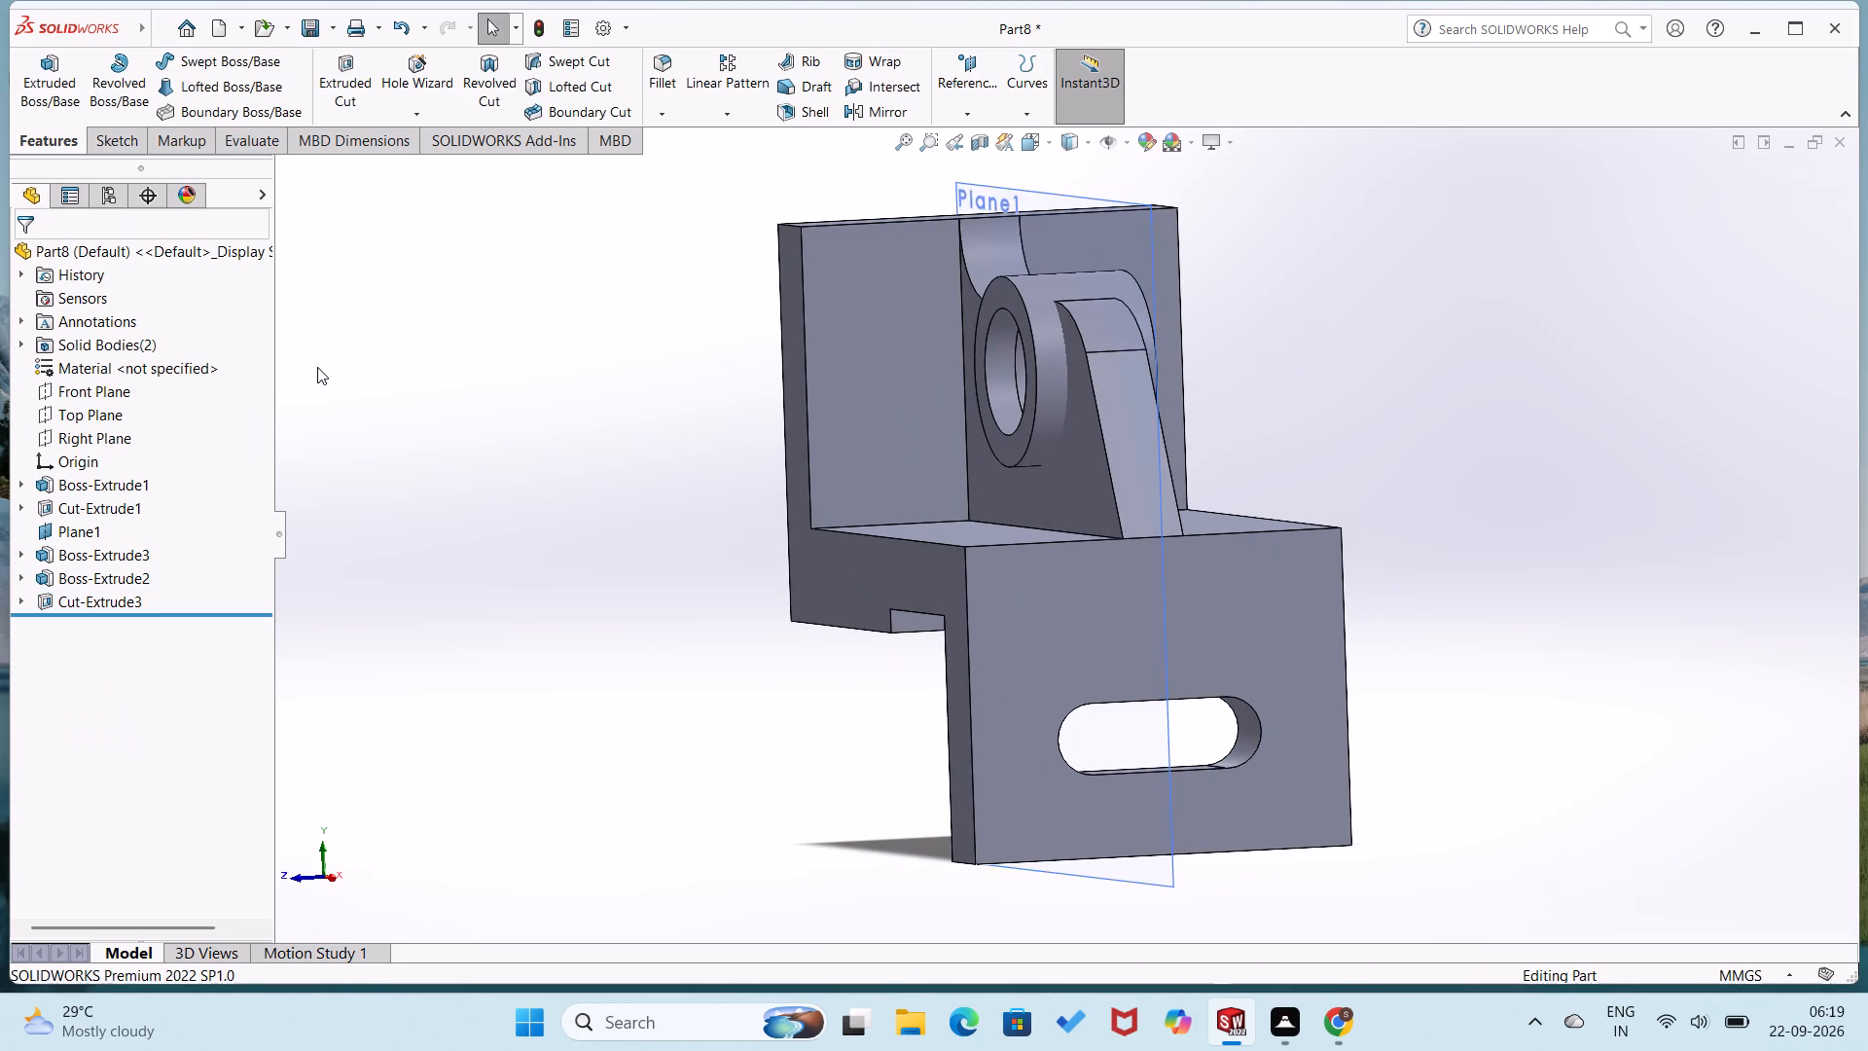
# Start a sketch on the upright plate's outer back face and draw two circles of about 4.9 and 5.1 mm radius near its upper corners.
pyautogui.moveTo(407, 454); pyautogui.dragTo(482, 470, button='middle')
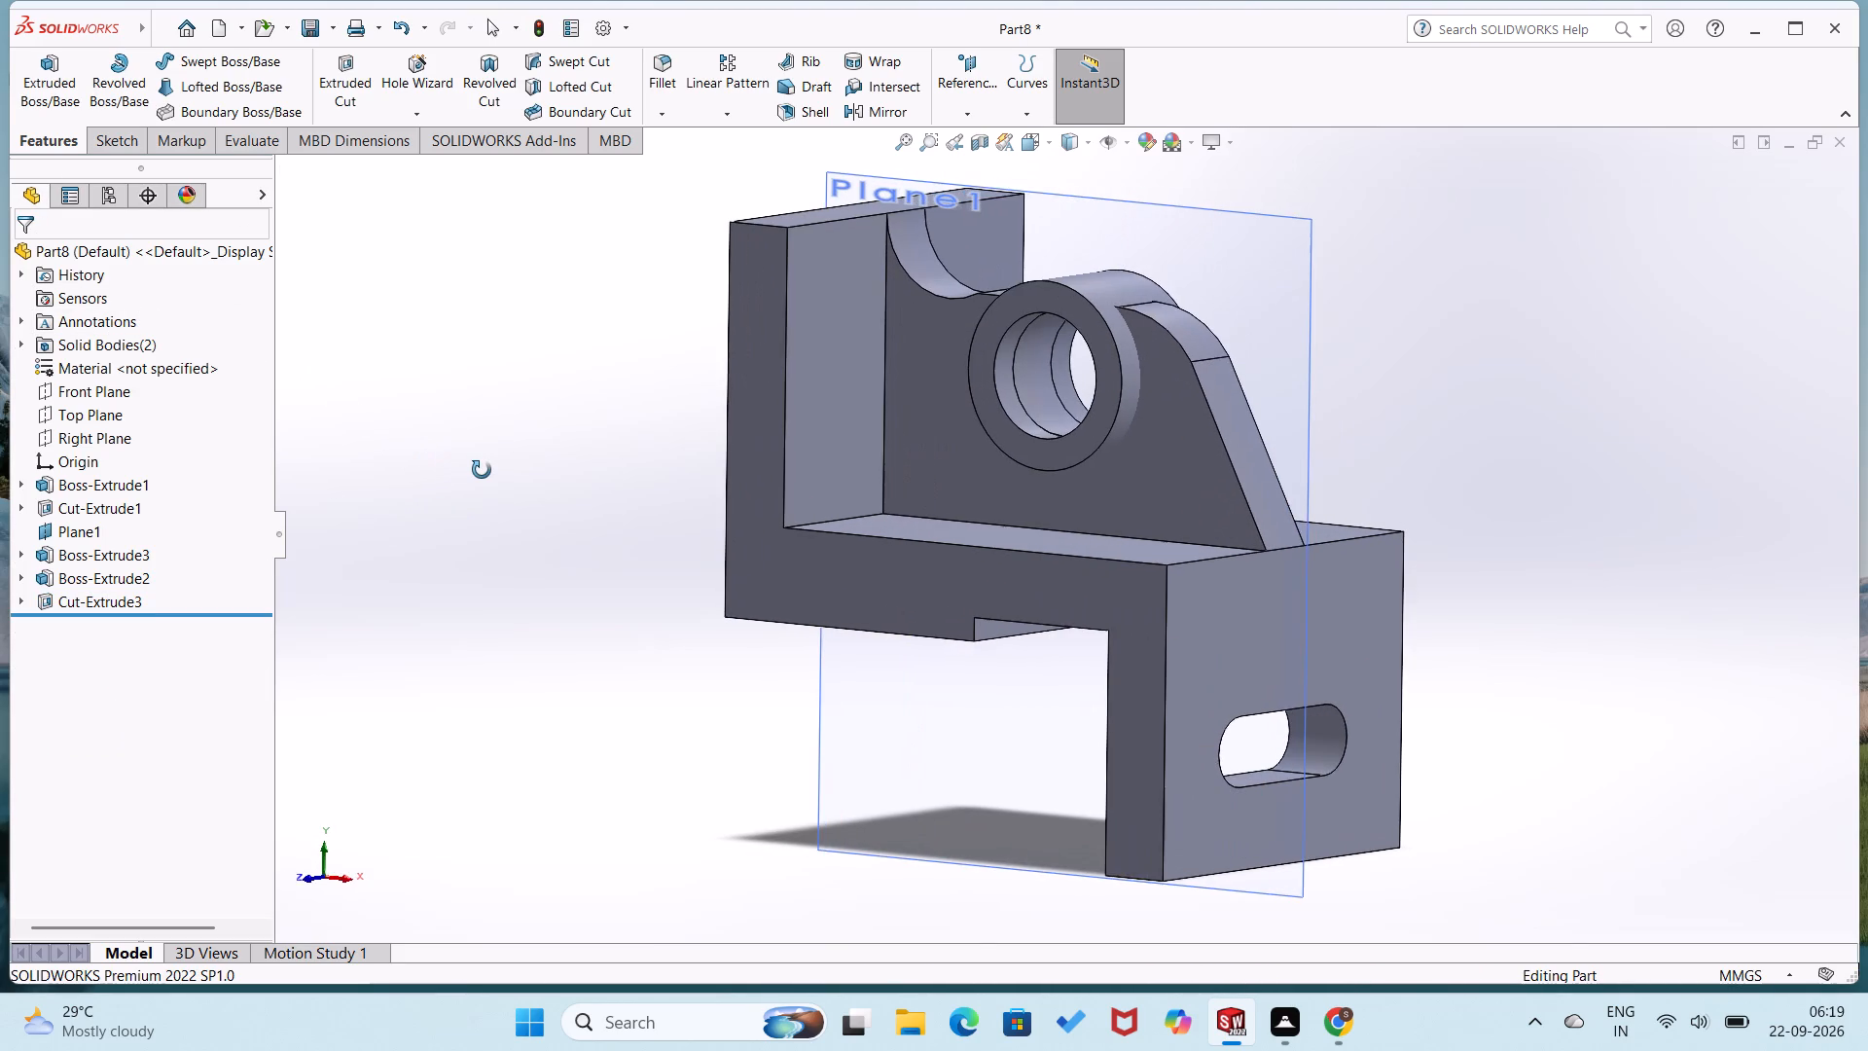
pyautogui.moveTo(482, 470); pyautogui.dragTo(416, 463, button='middle')
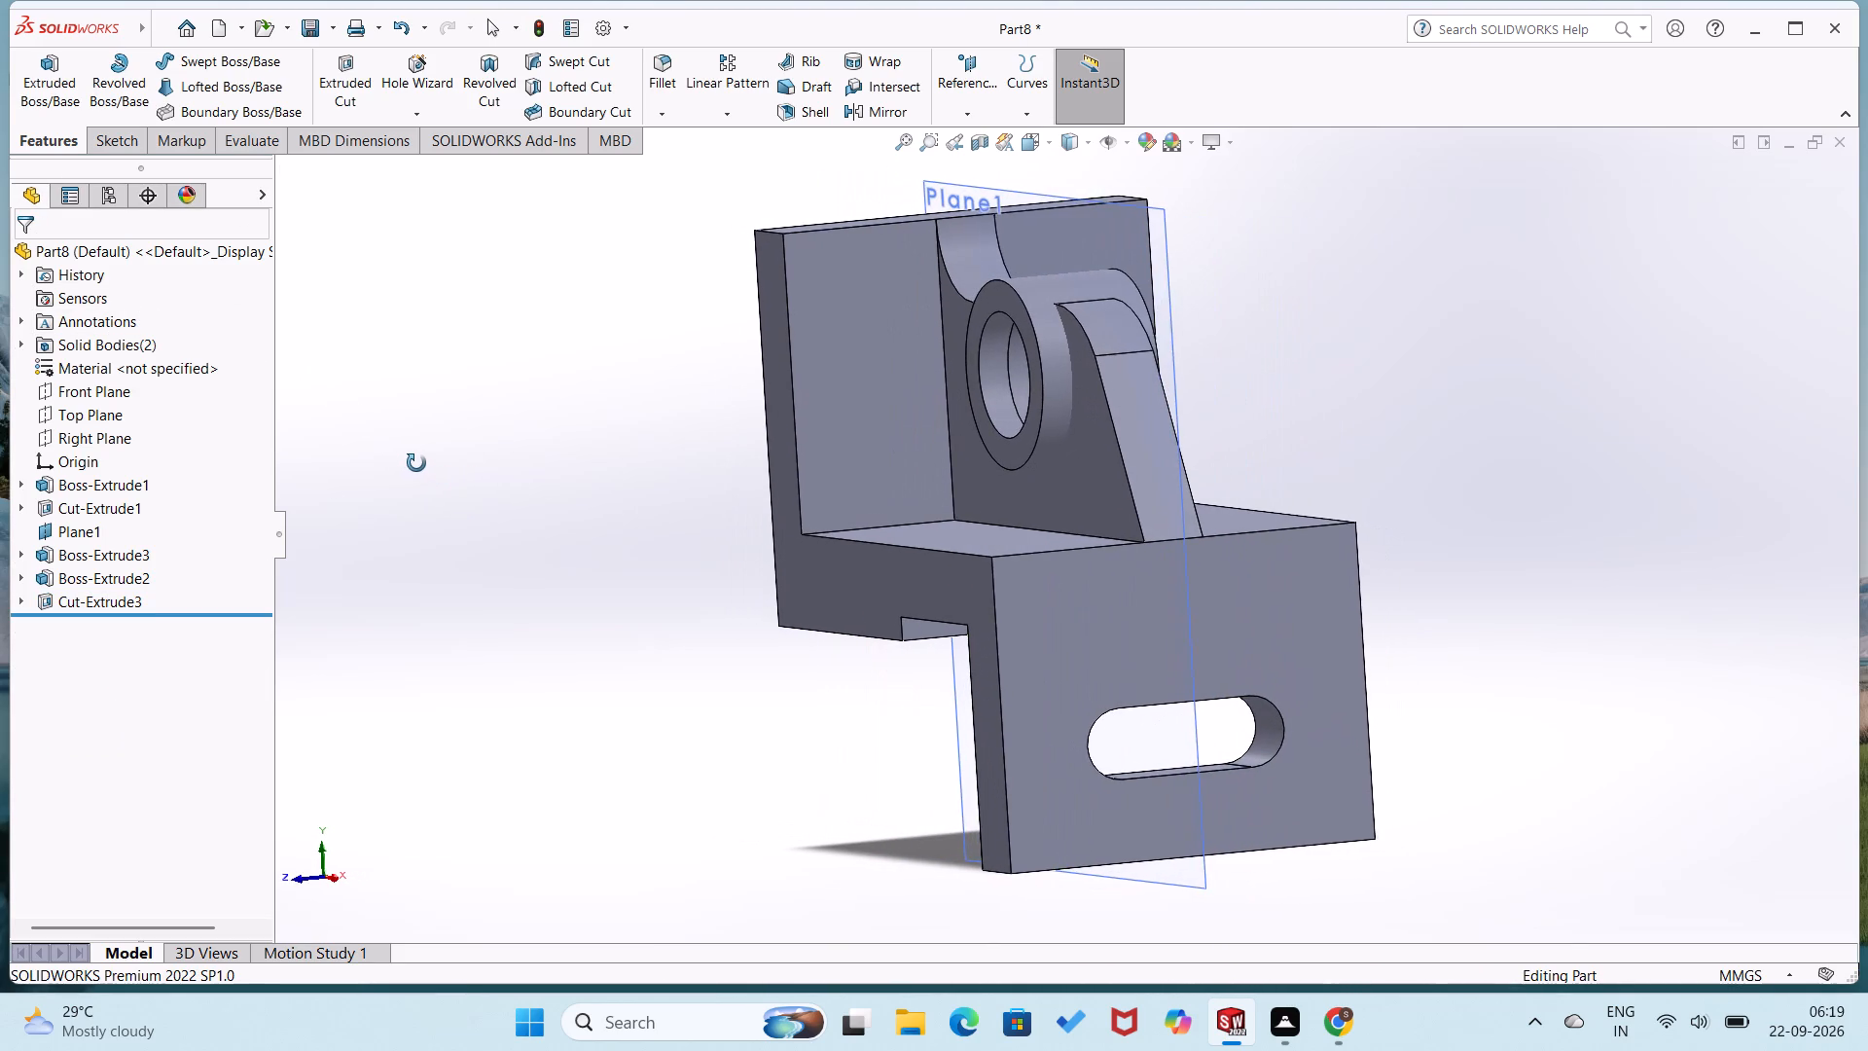
pyautogui.moveTo(416, 463); pyautogui.dragTo(418, 462, button='middle')
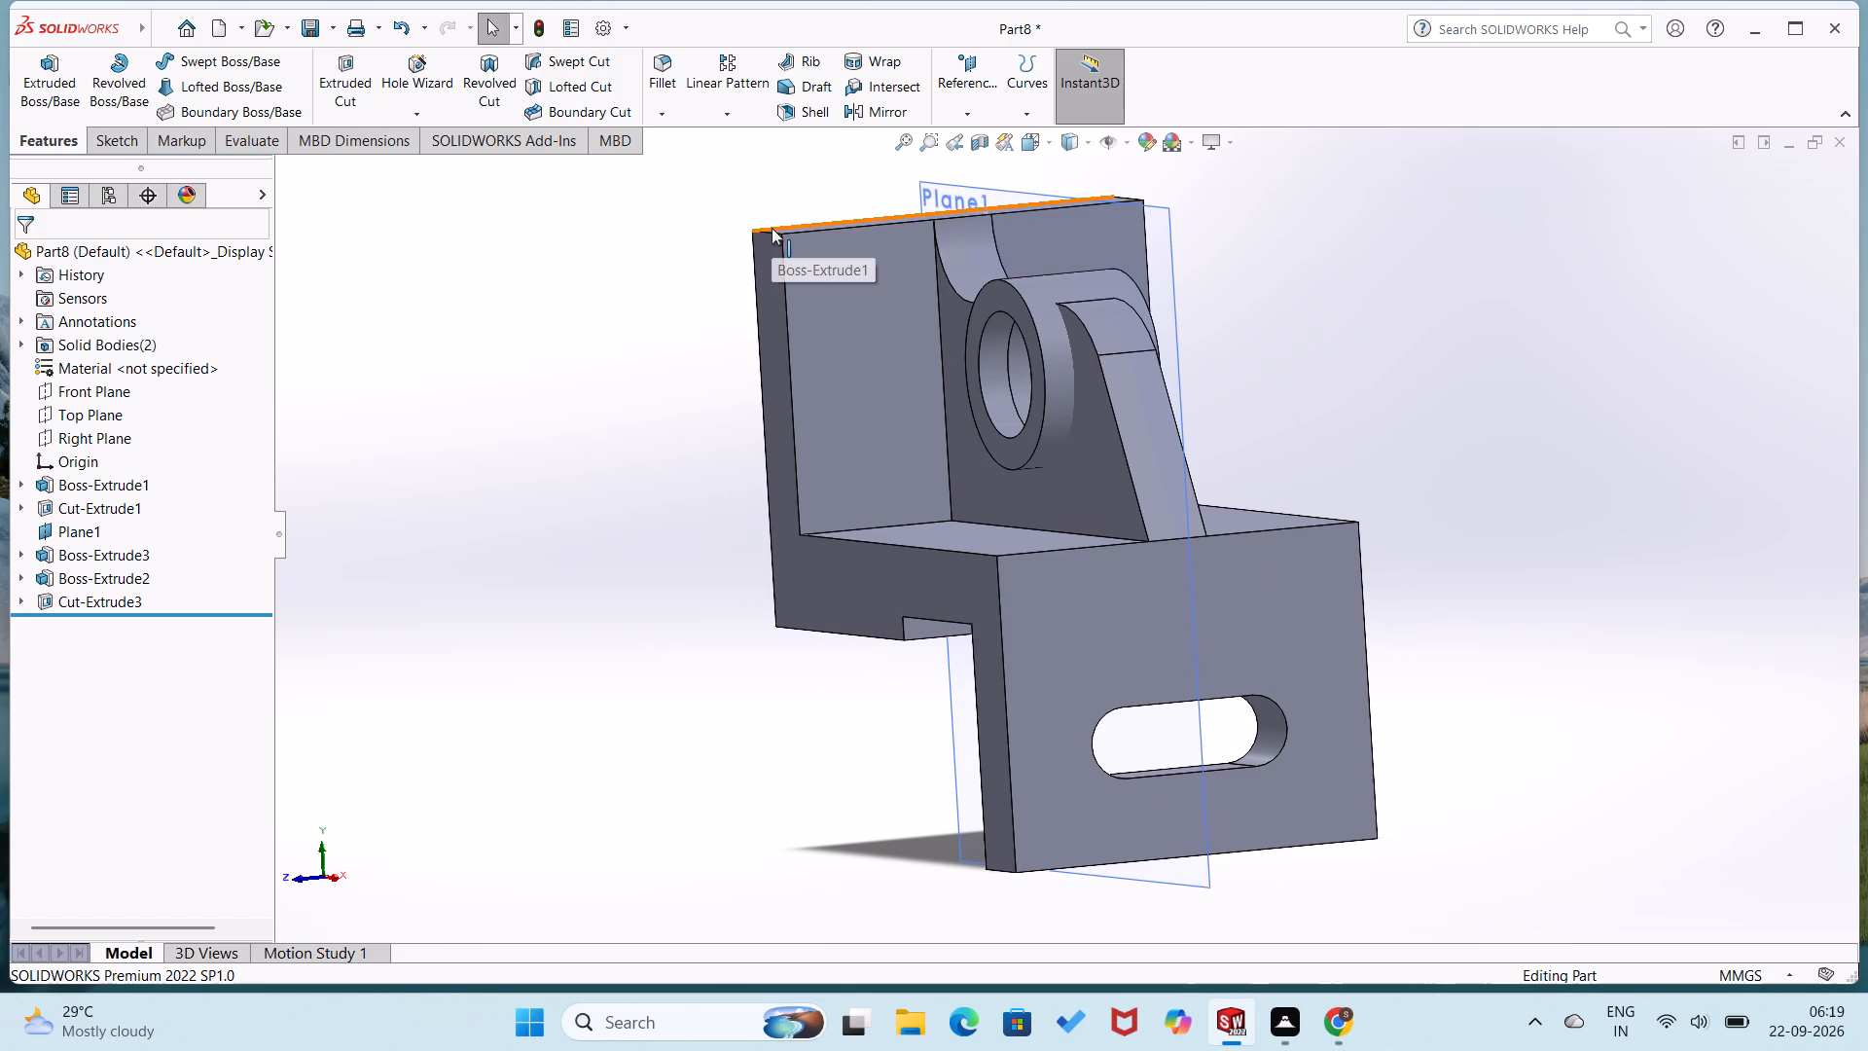
pyautogui.rightClick(832, 290)
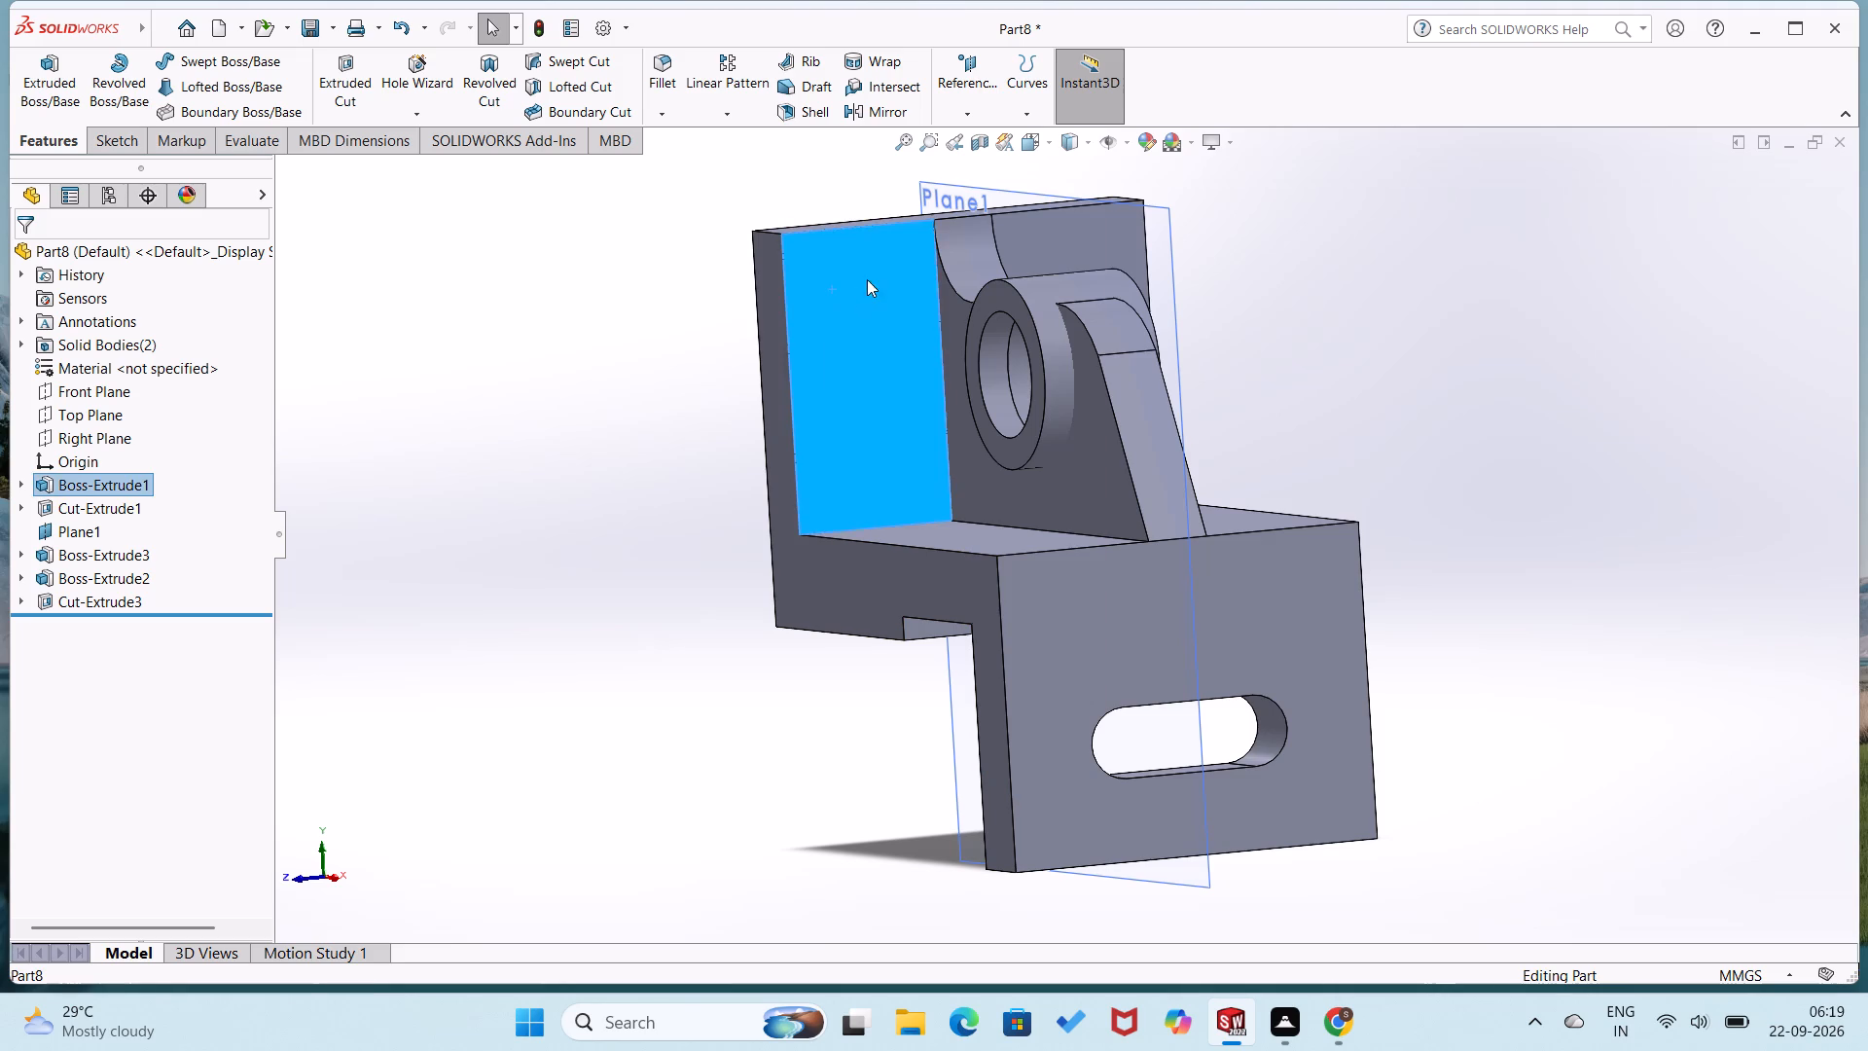
pyautogui.moveTo(641, 440); pyautogui.dragTo(863, 595, button='middle')
pyautogui.rightClick(920, 454)
pyautogui.click(962, 424)
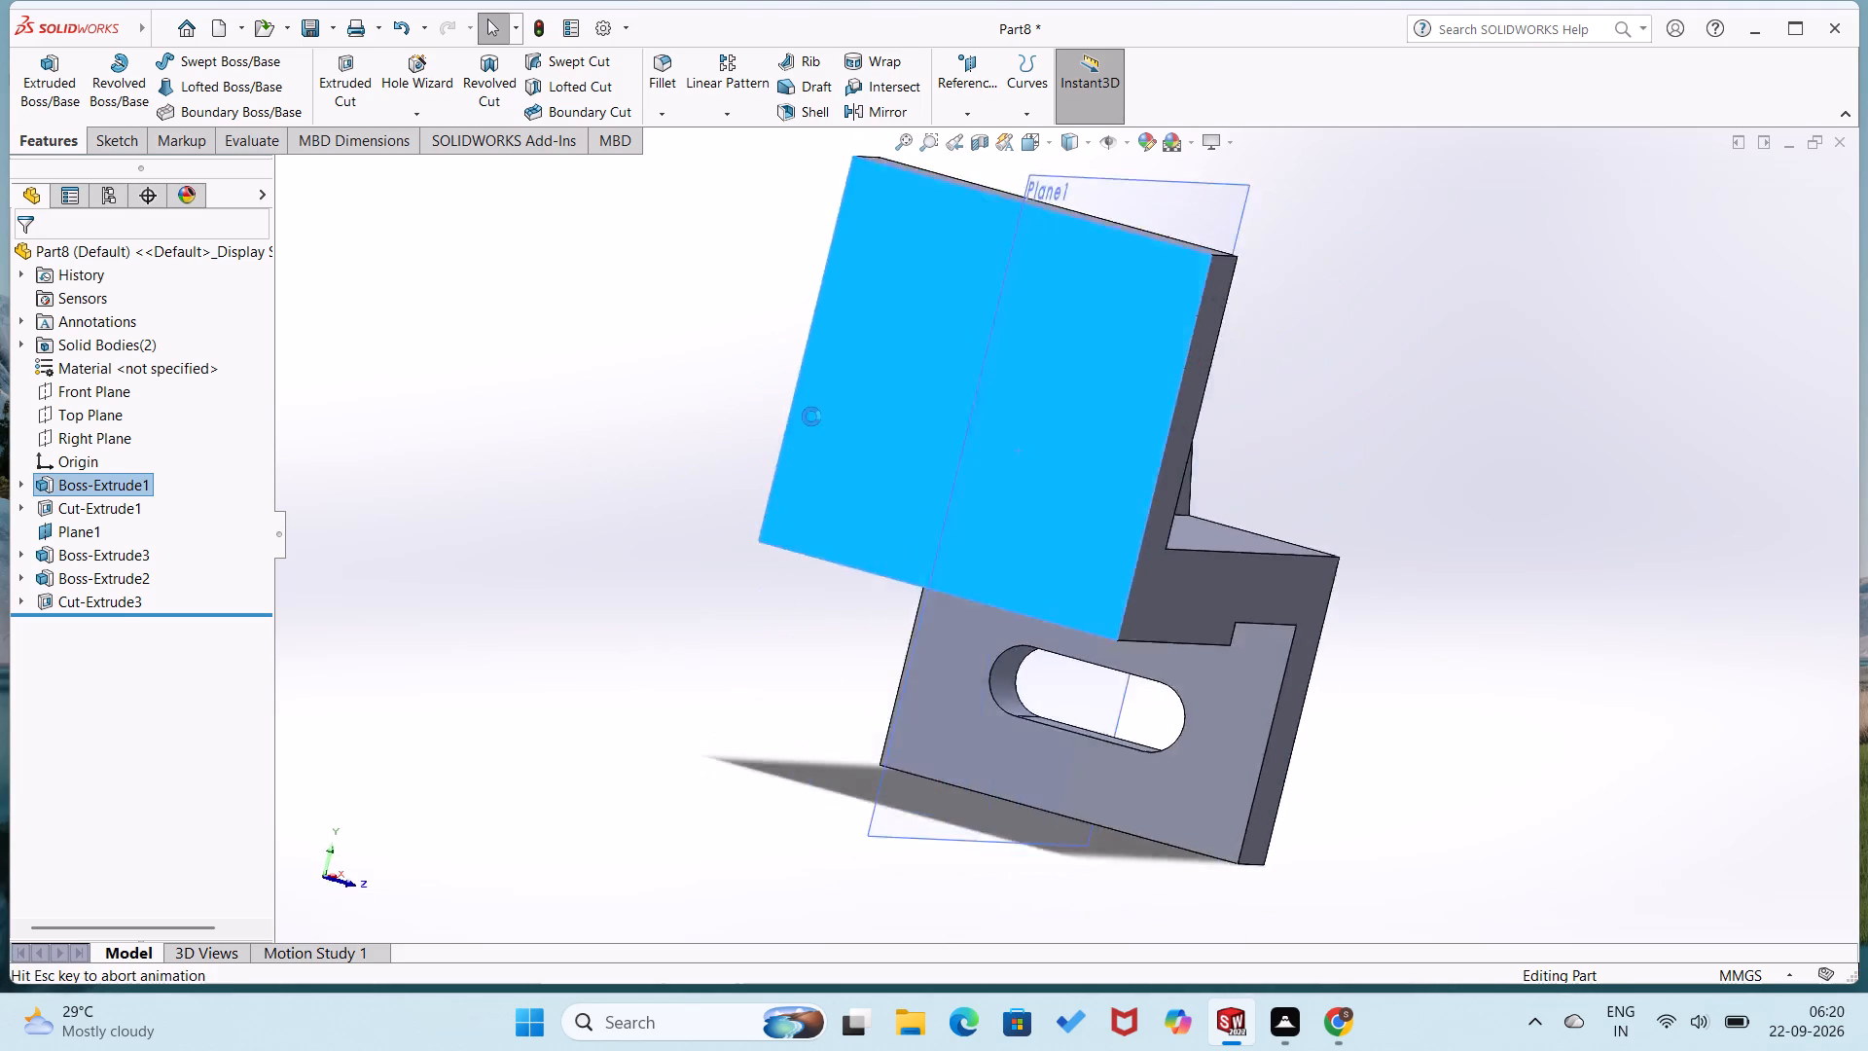
pyautogui.click(753, 434)
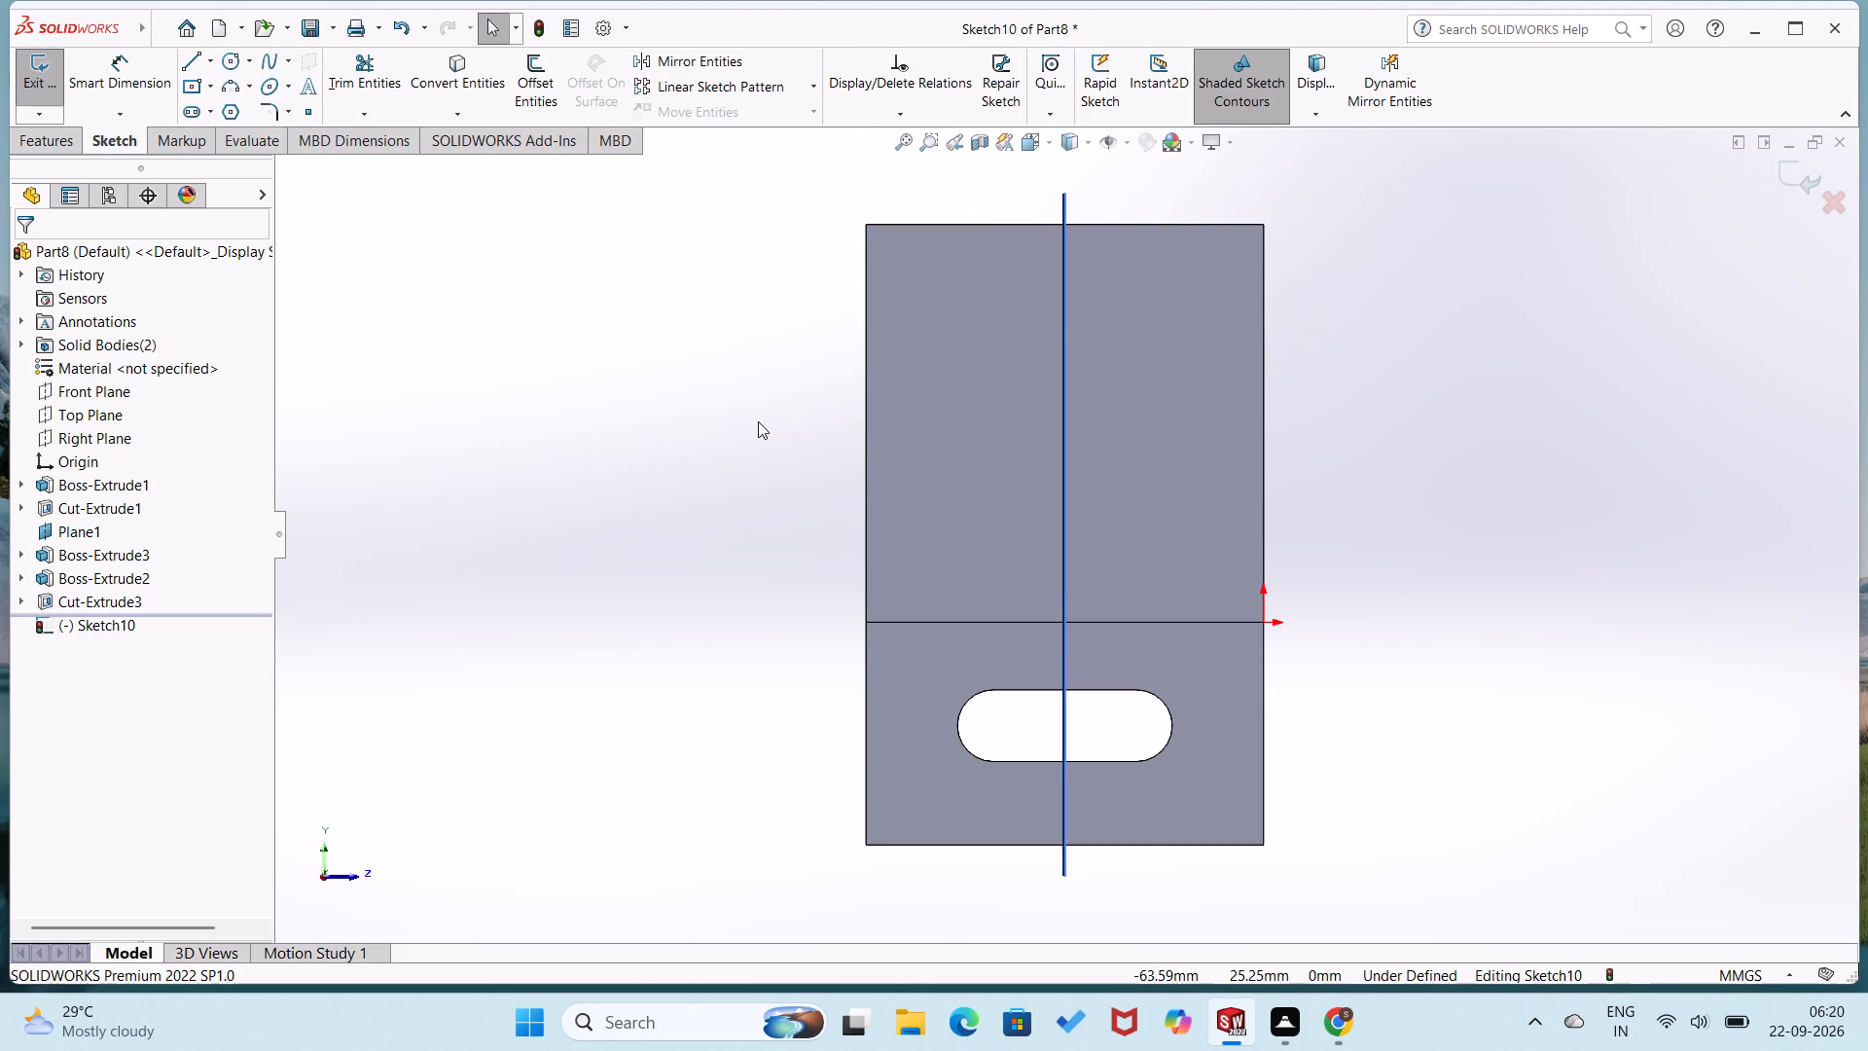
pyautogui.moveTo(725, 348); pyautogui.dragTo(573, 439, button='right')
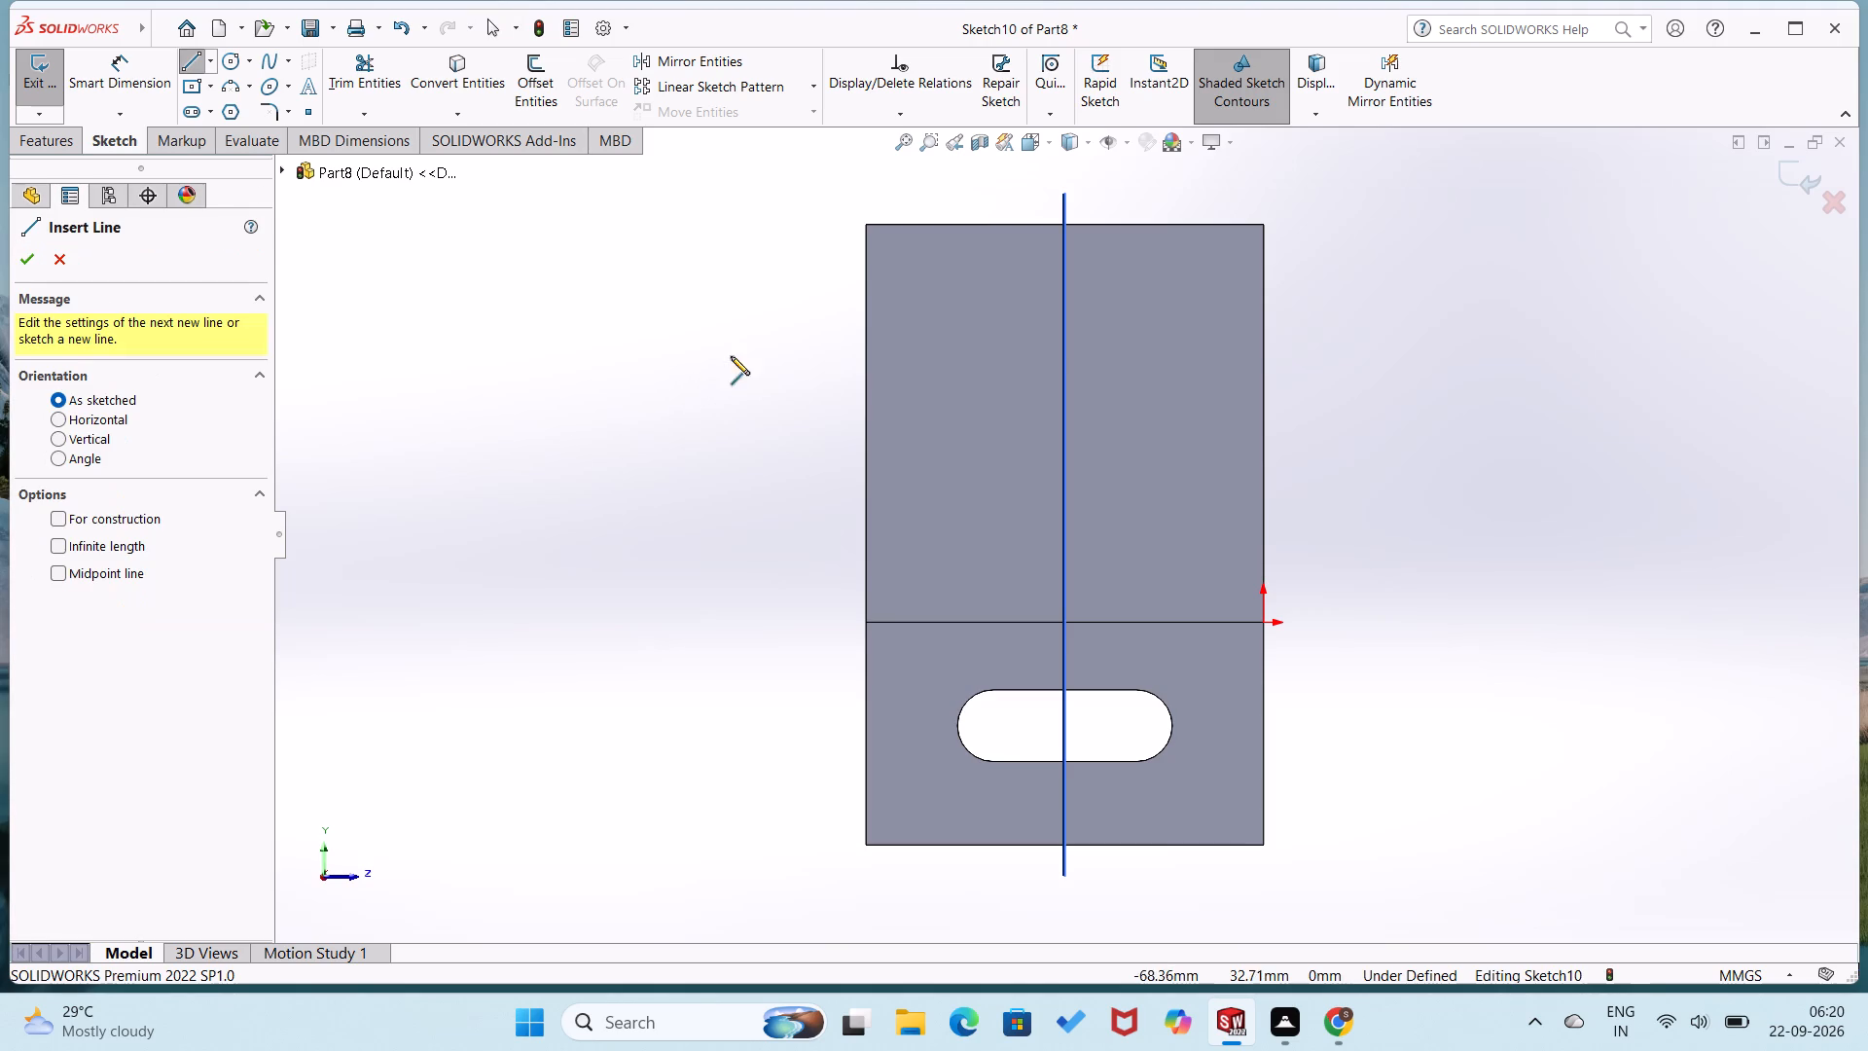
pyautogui.moveTo(799, 419); pyautogui.dragTo(939, 304, button='right')
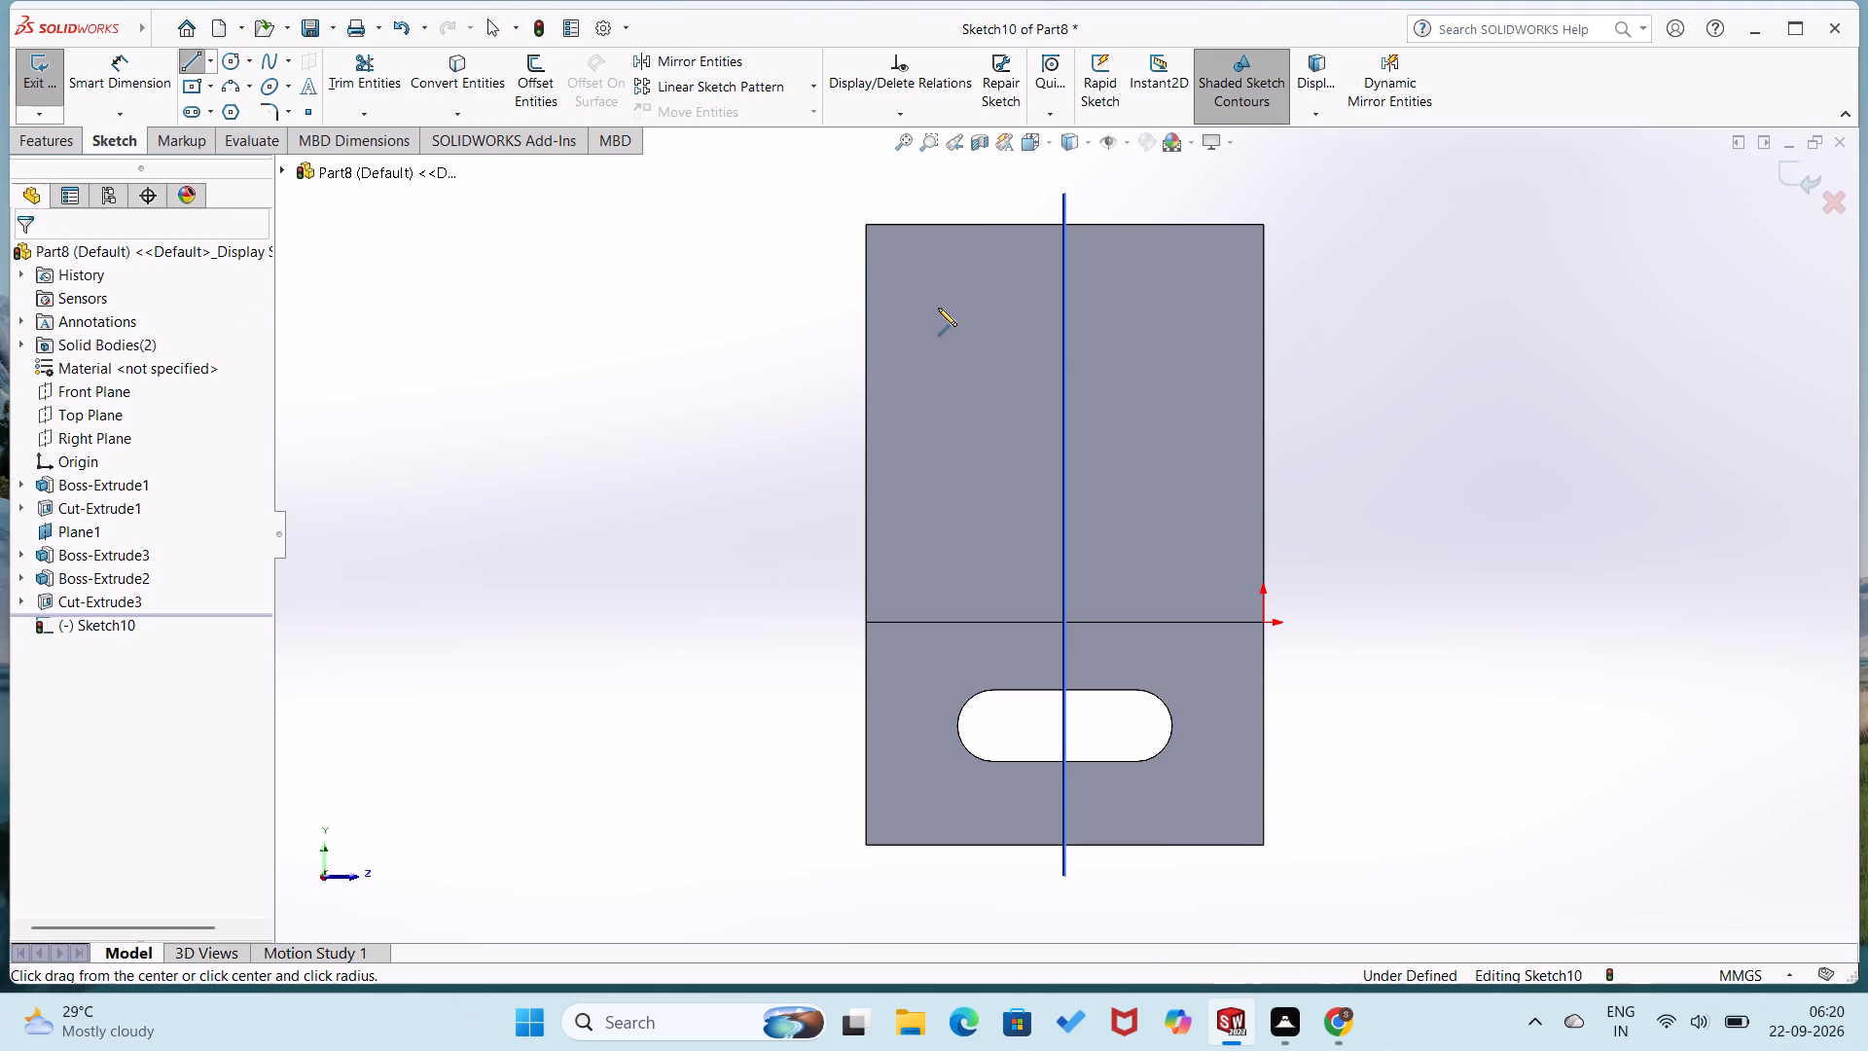
pyautogui.click(945, 292)
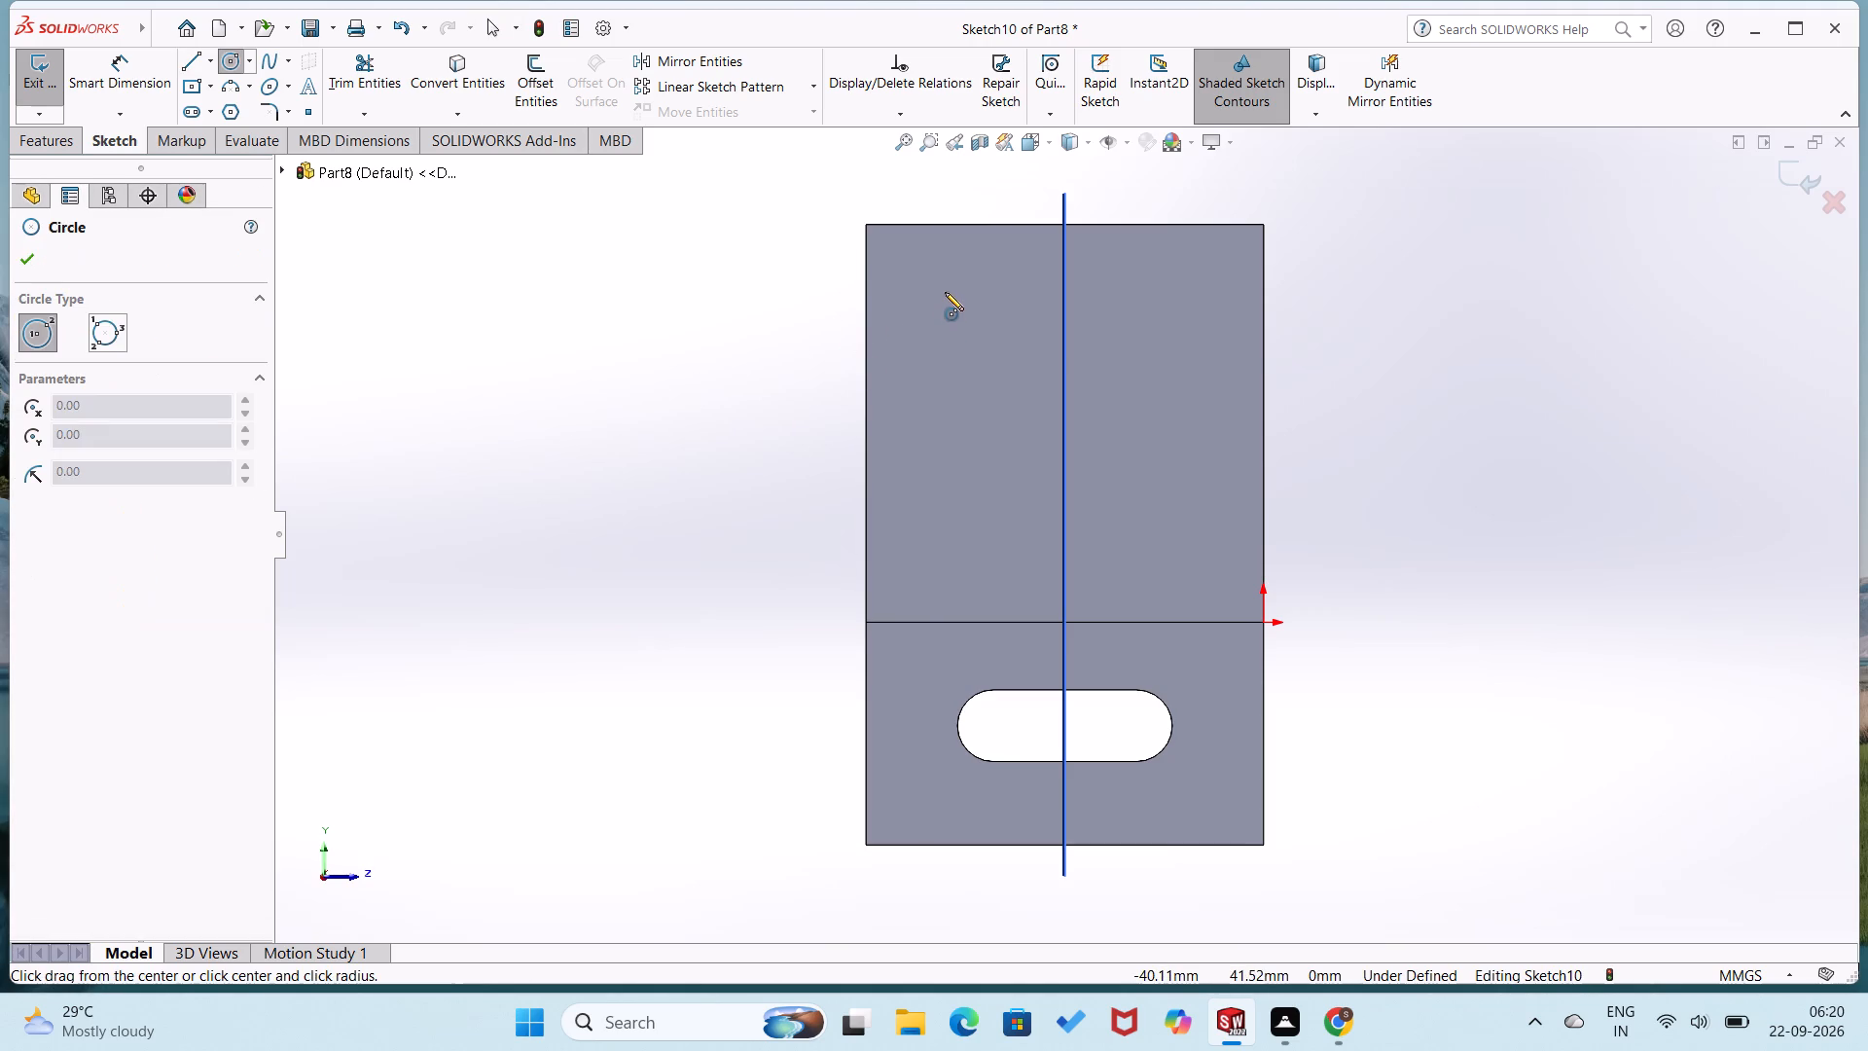
pyautogui.click(953, 330)
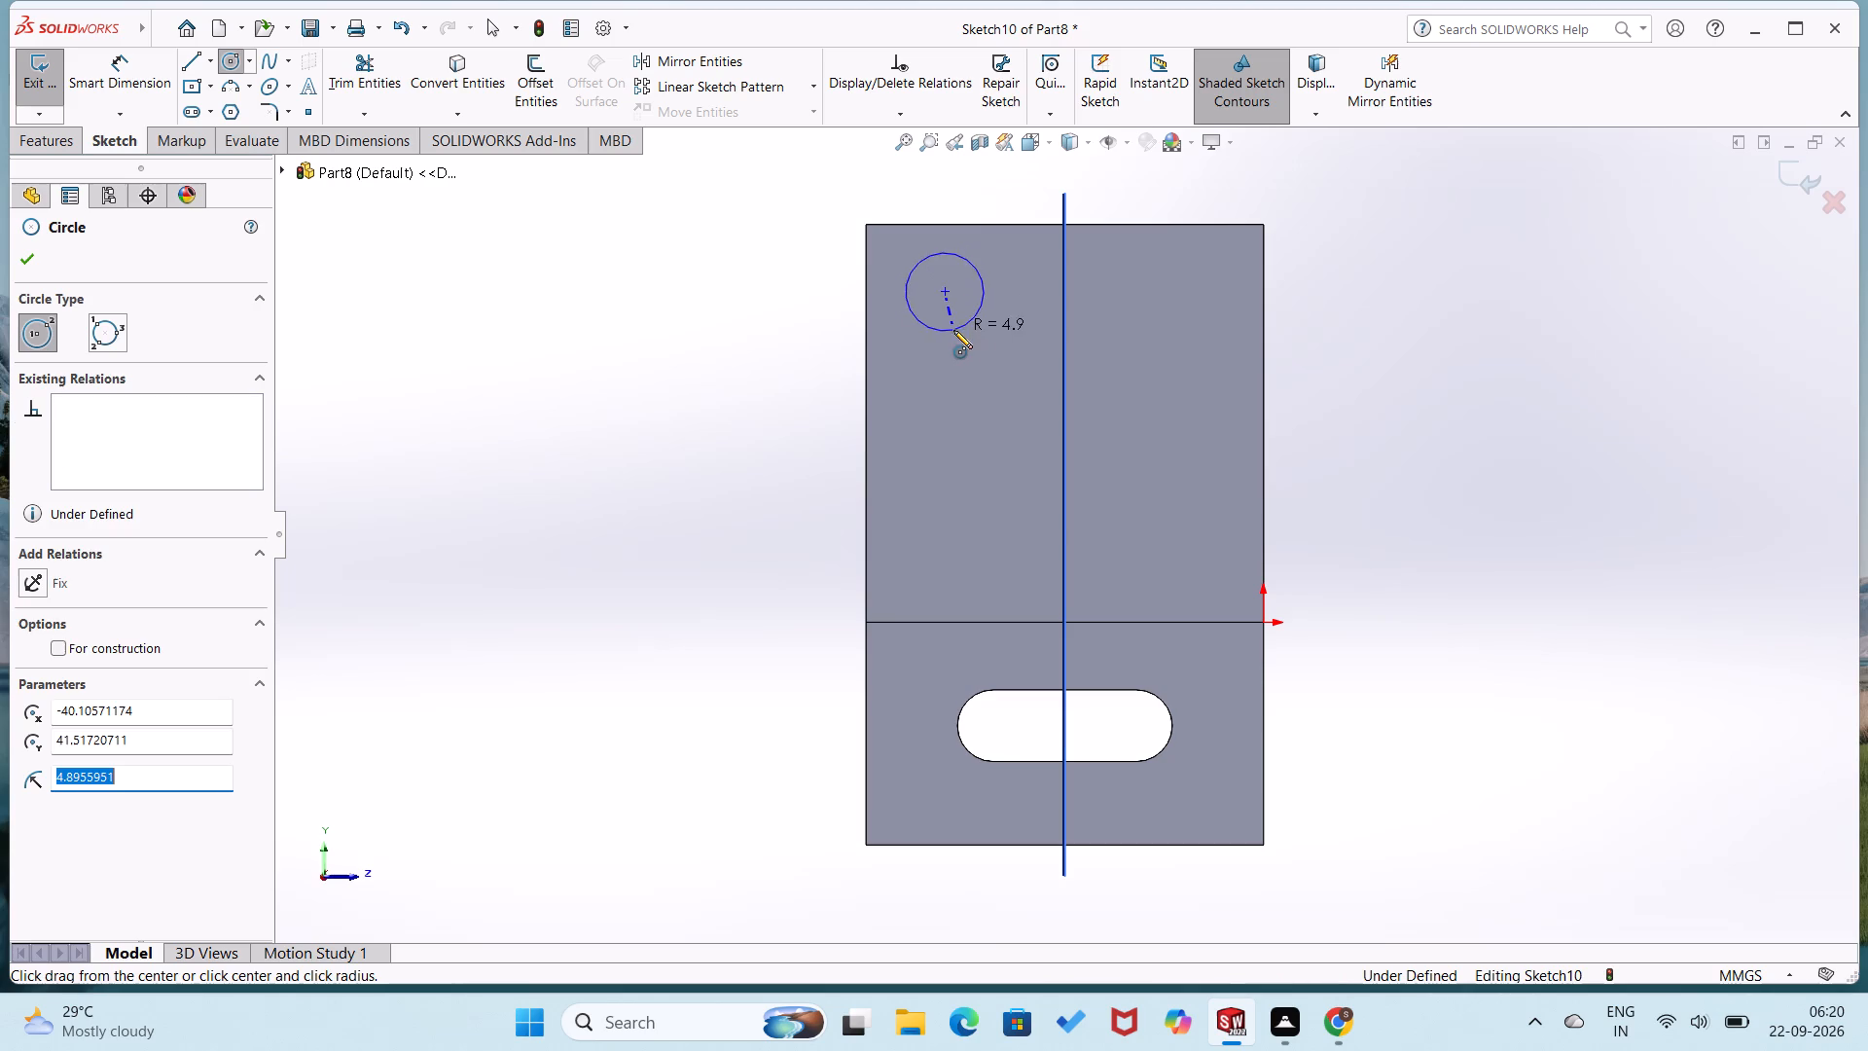
pyautogui.click(1203, 290)
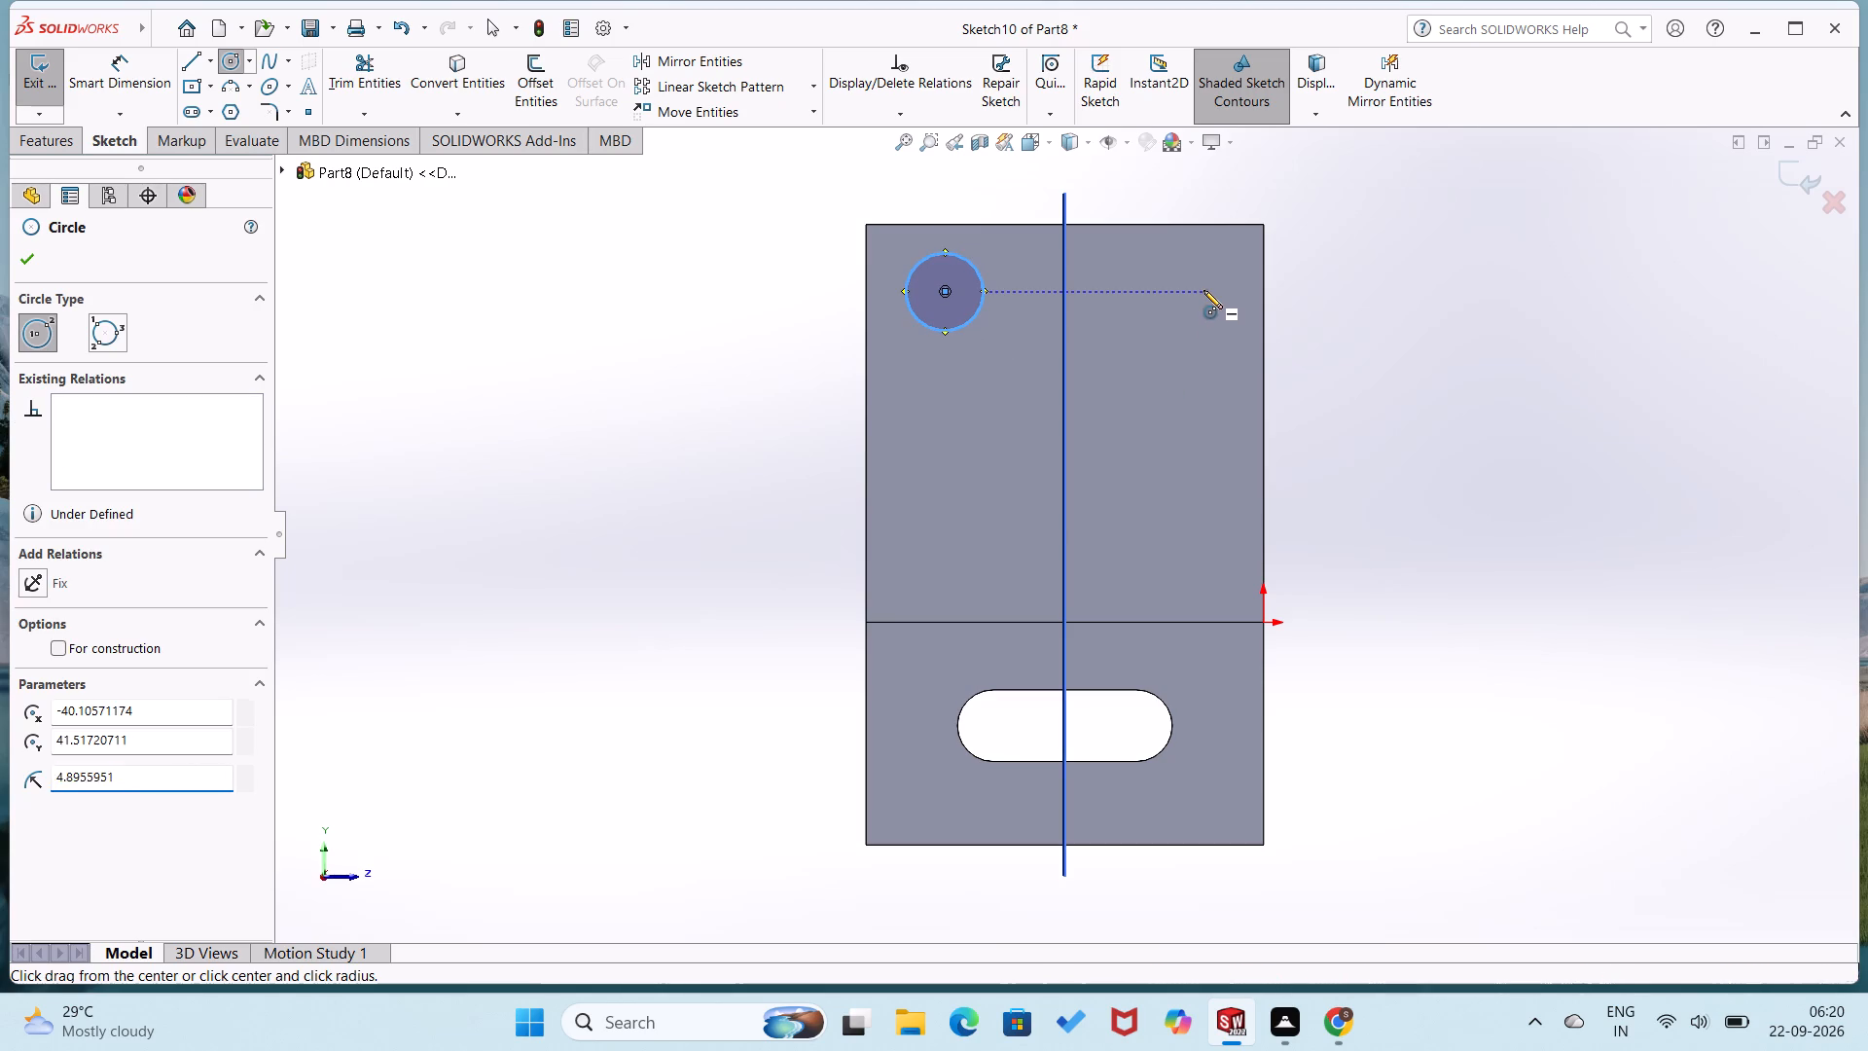
pyautogui.click(1202, 333)
# Dimension both circles on the back face to a diameter of 9 mm.
pyautogui.moveTo(1388, 323); pyautogui.dragTo(1394, 299, button='right')
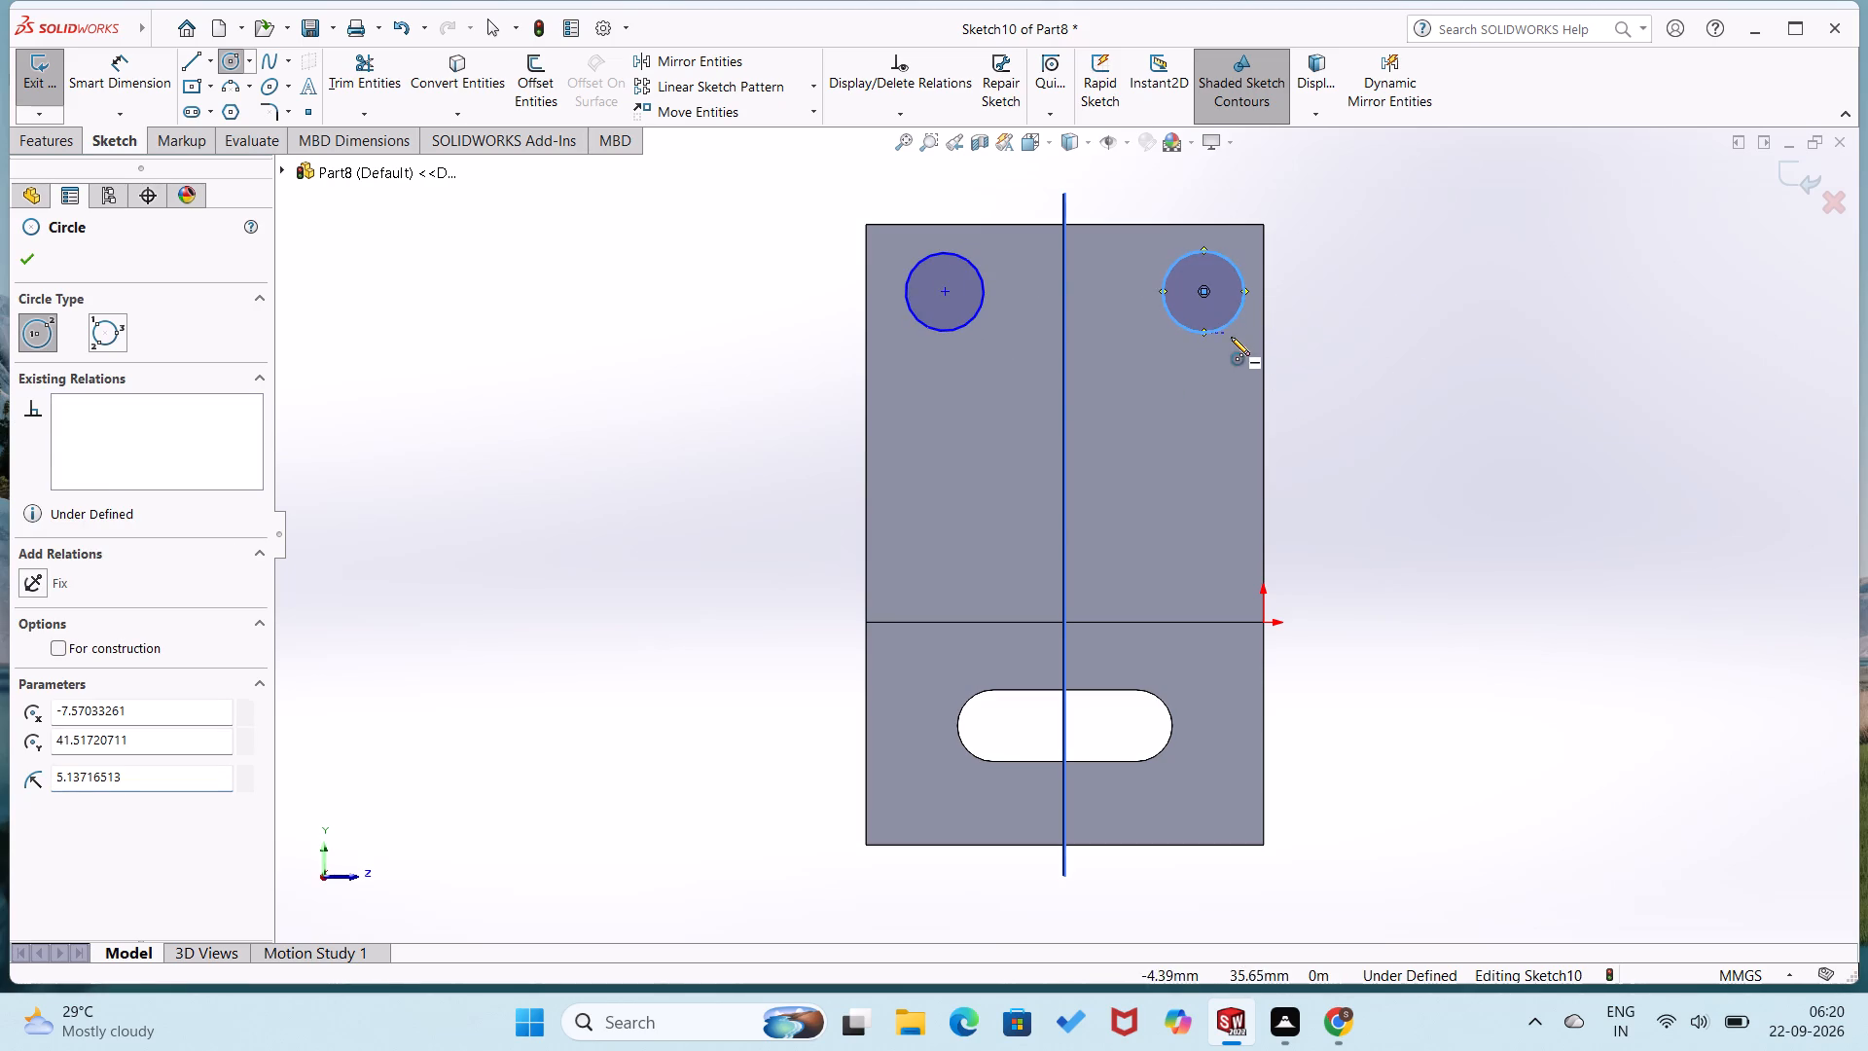
pyautogui.moveTo(1361, 368); pyautogui.dragTo(1366, 235, button='right')
pyautogui.click(1224, 325)
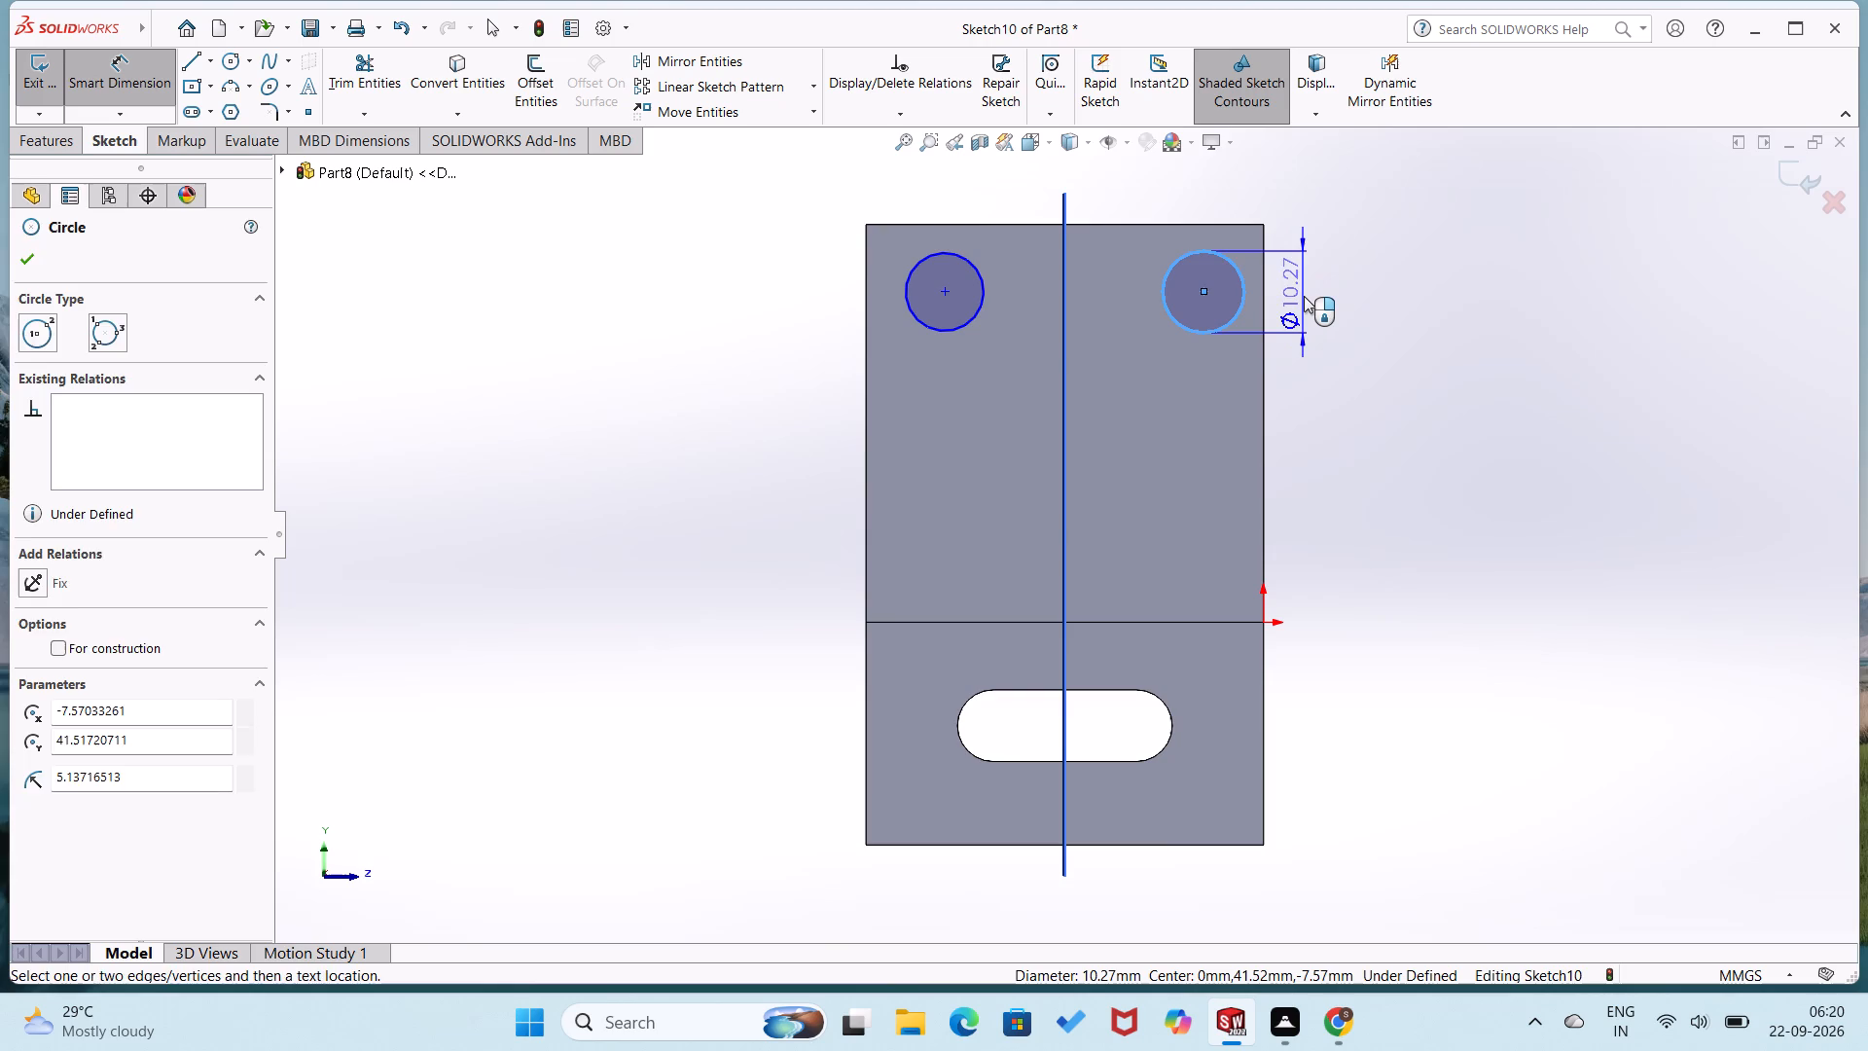
pyautogui.click(1304, 296)
pyautogui.press('9')
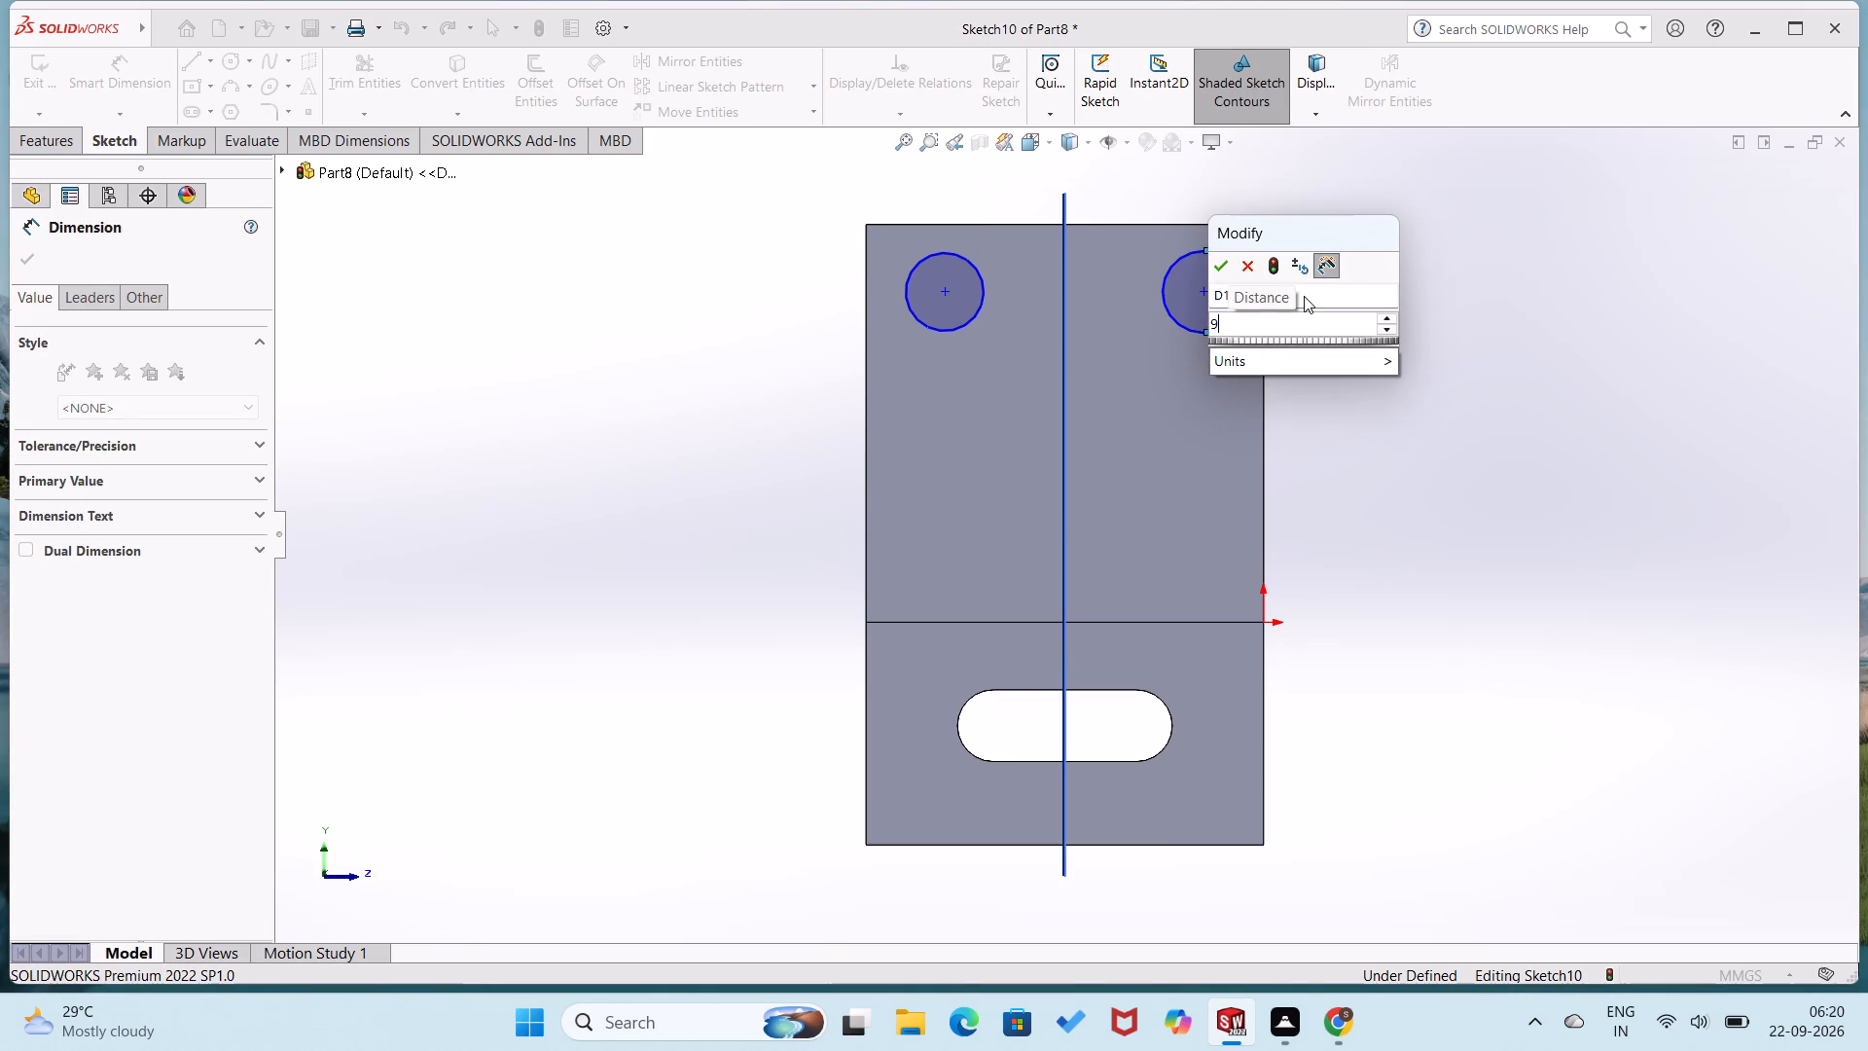
pyautogui.press('Return')
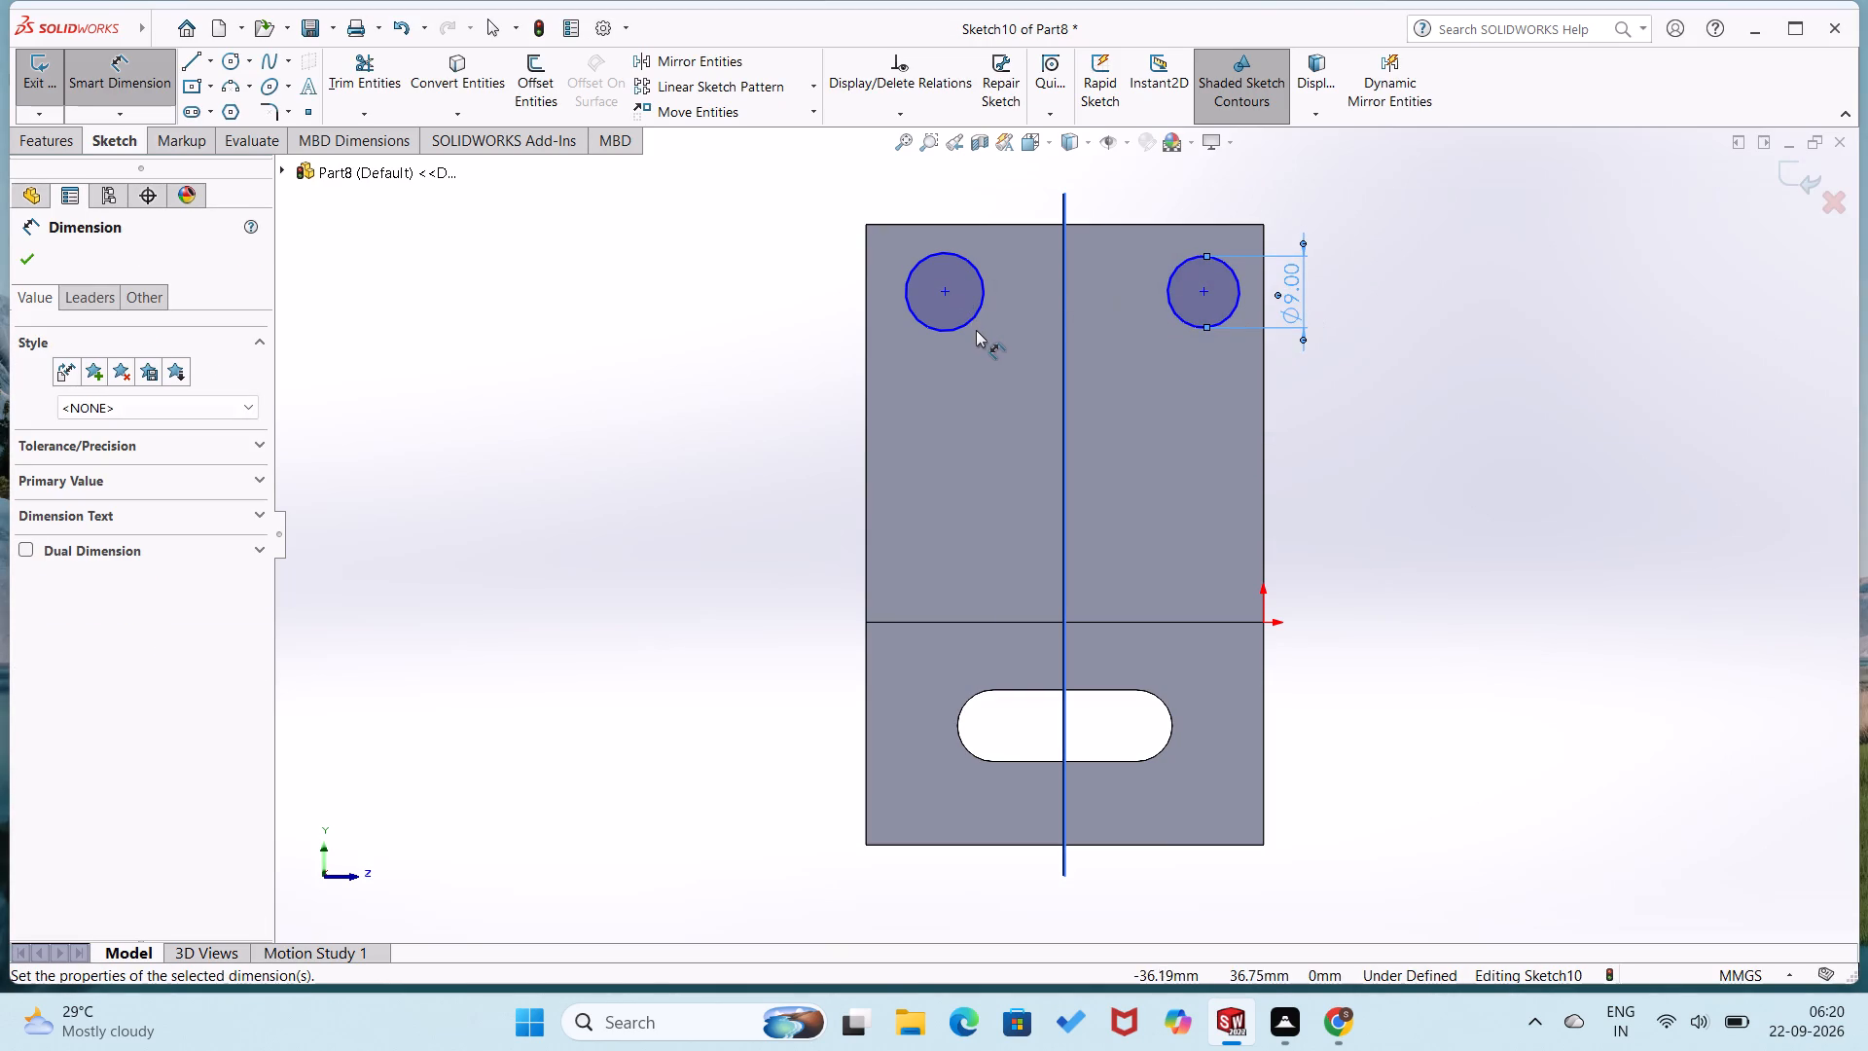
pyautogui.click(979, 316)
pyautogui.click(1012, 294)
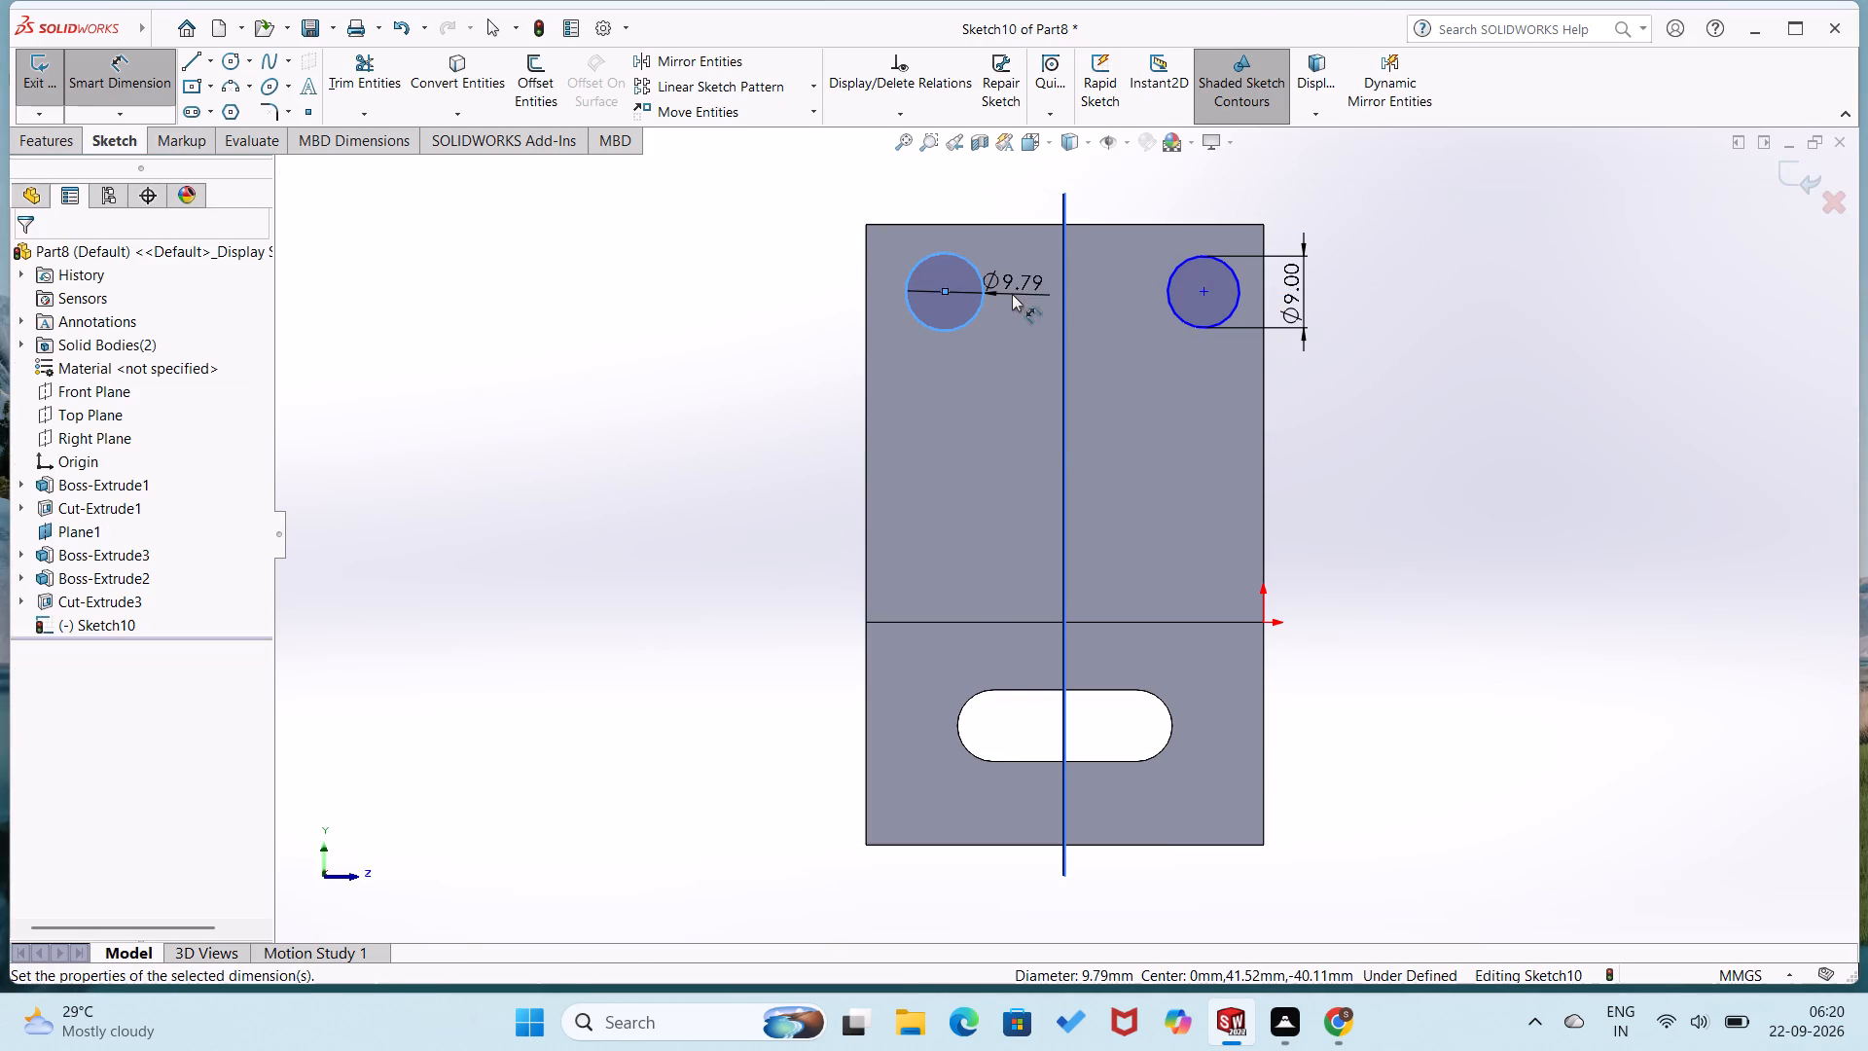
pyautogui.press('9')
pyautogui.press('Return')
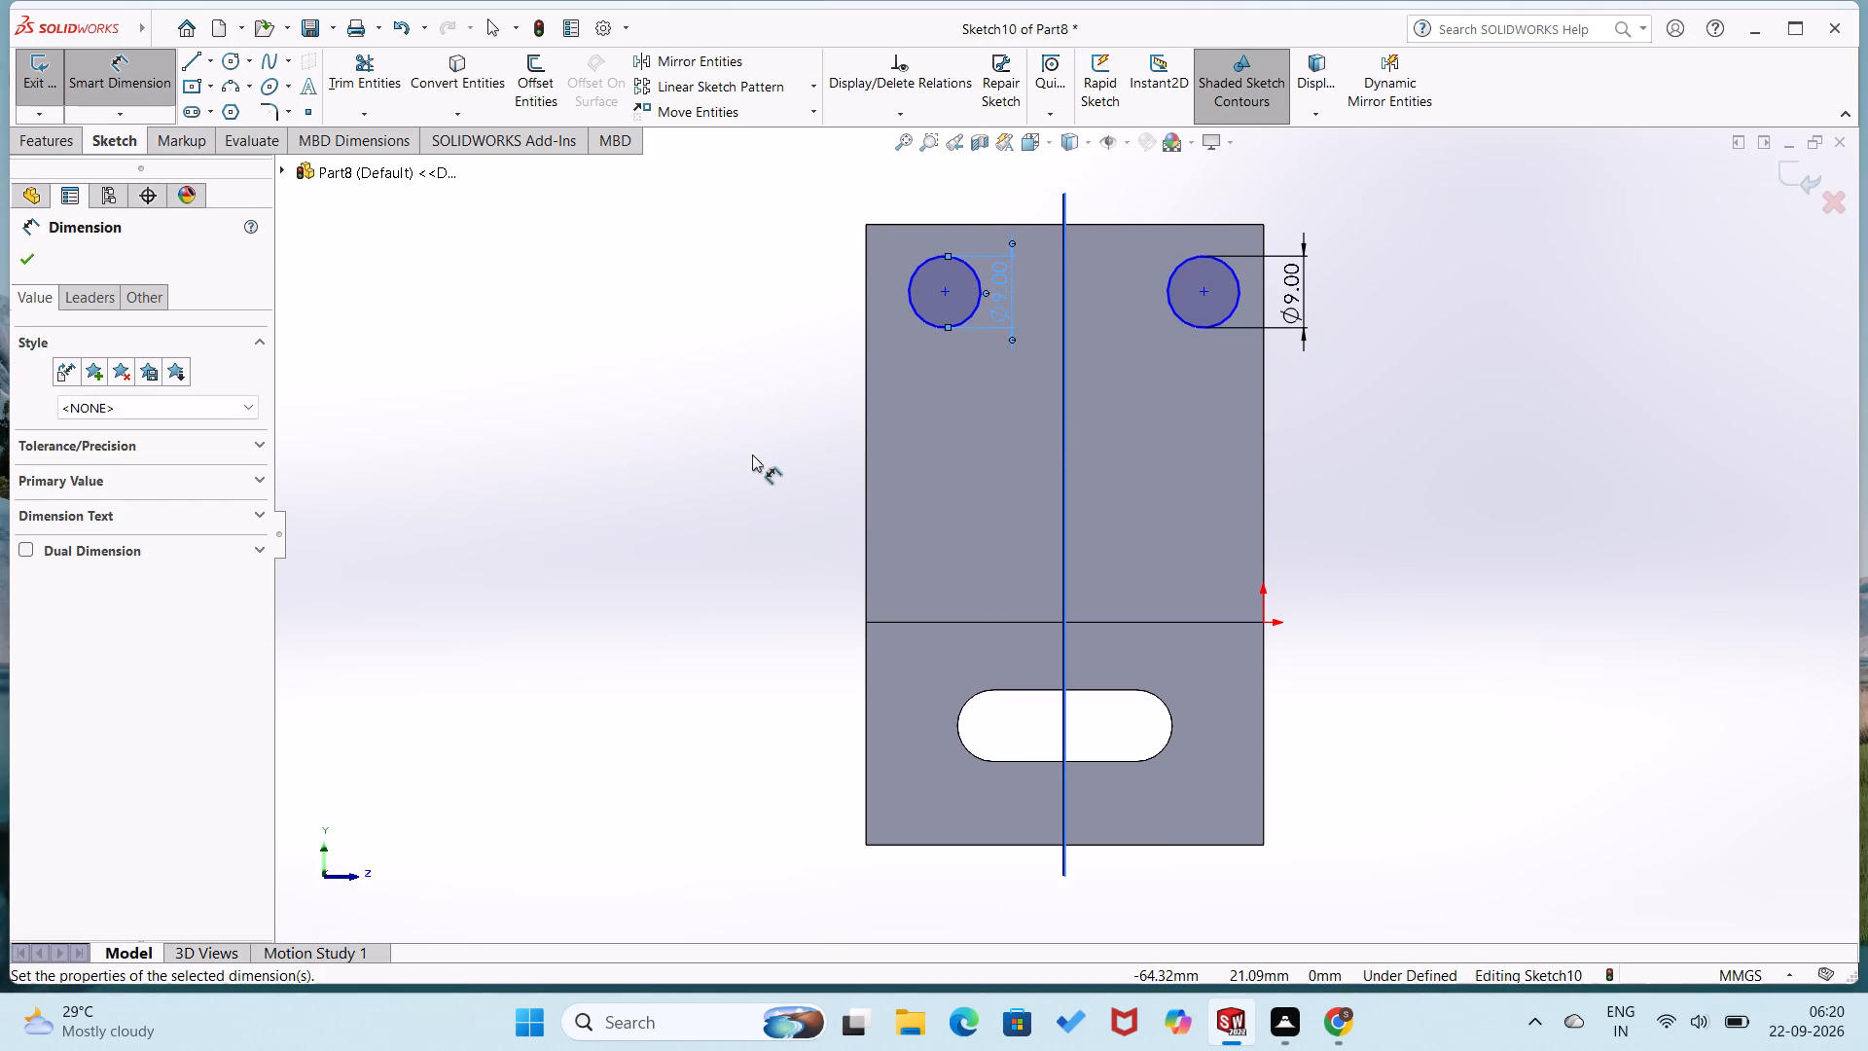
# Dimension the centre of the circle farther from the origin 10 mm from the plate's nearest vertical edge.
pyautogui.click(862, 310)
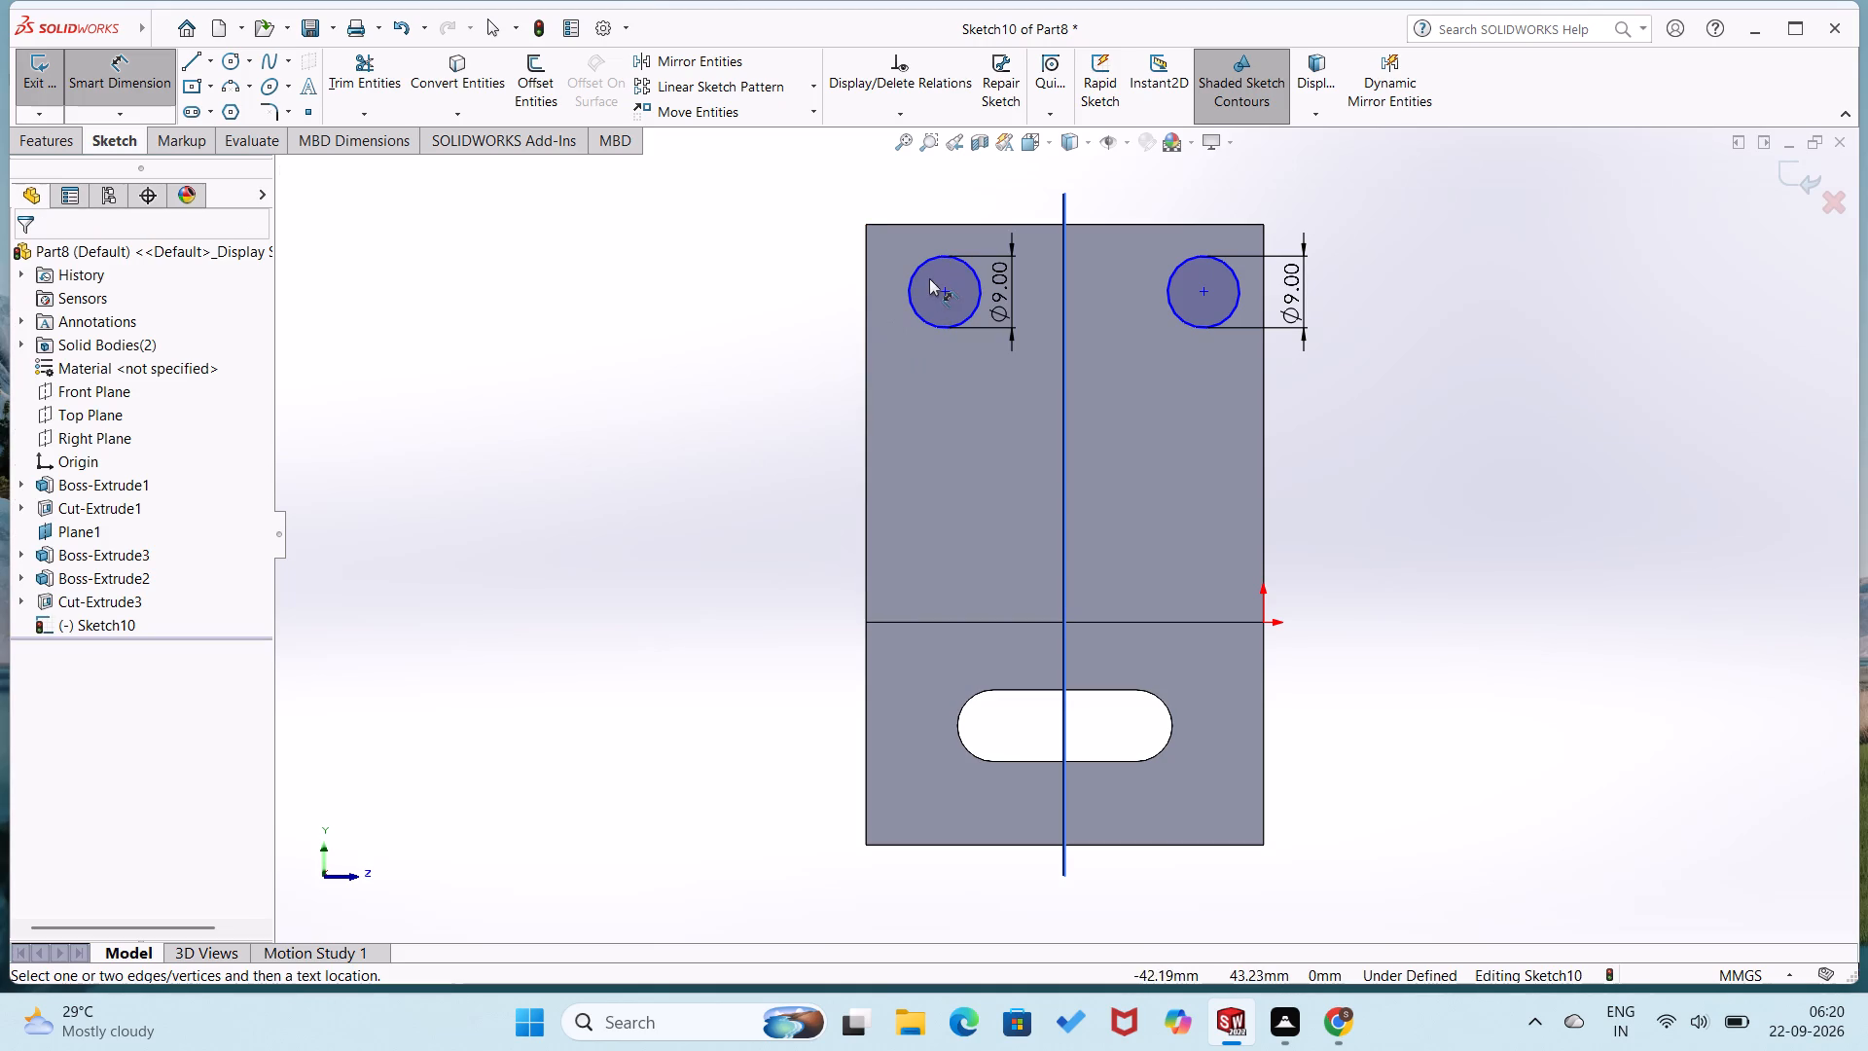
pyautogui.click(948, 288)
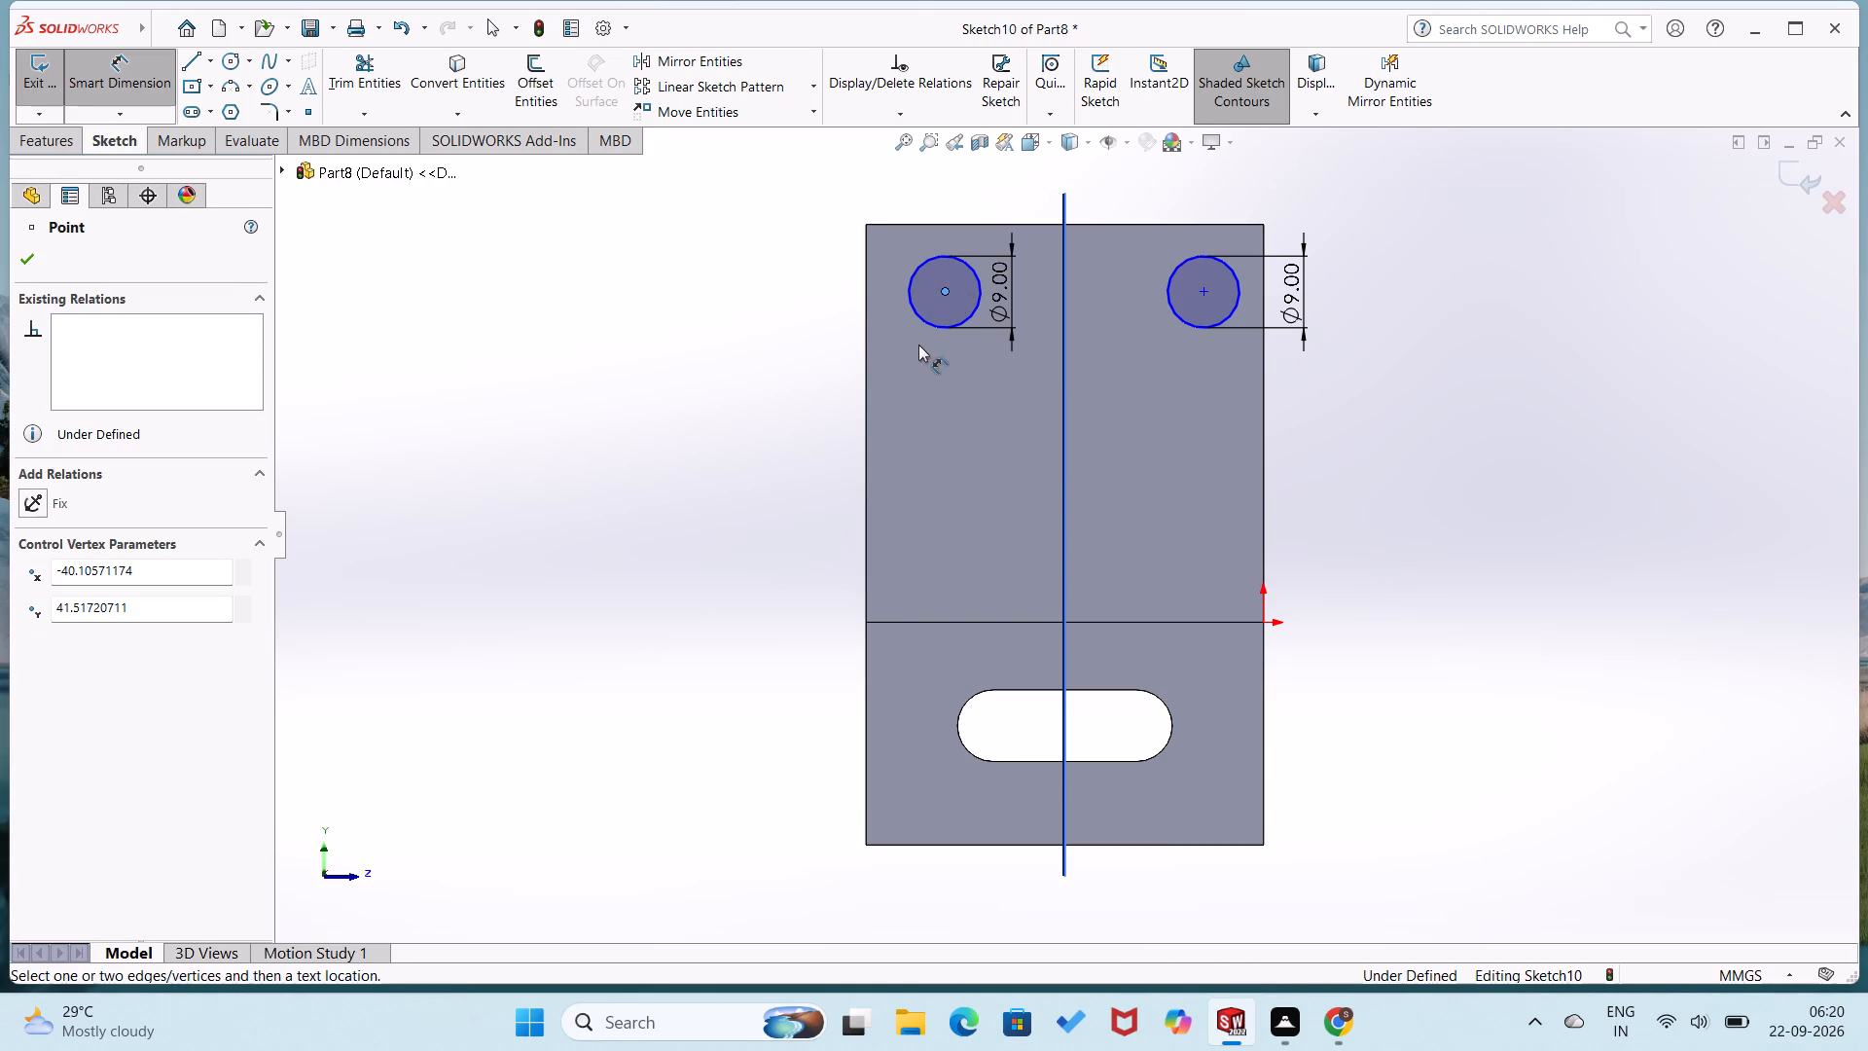
pyautogui.click(863, 328)
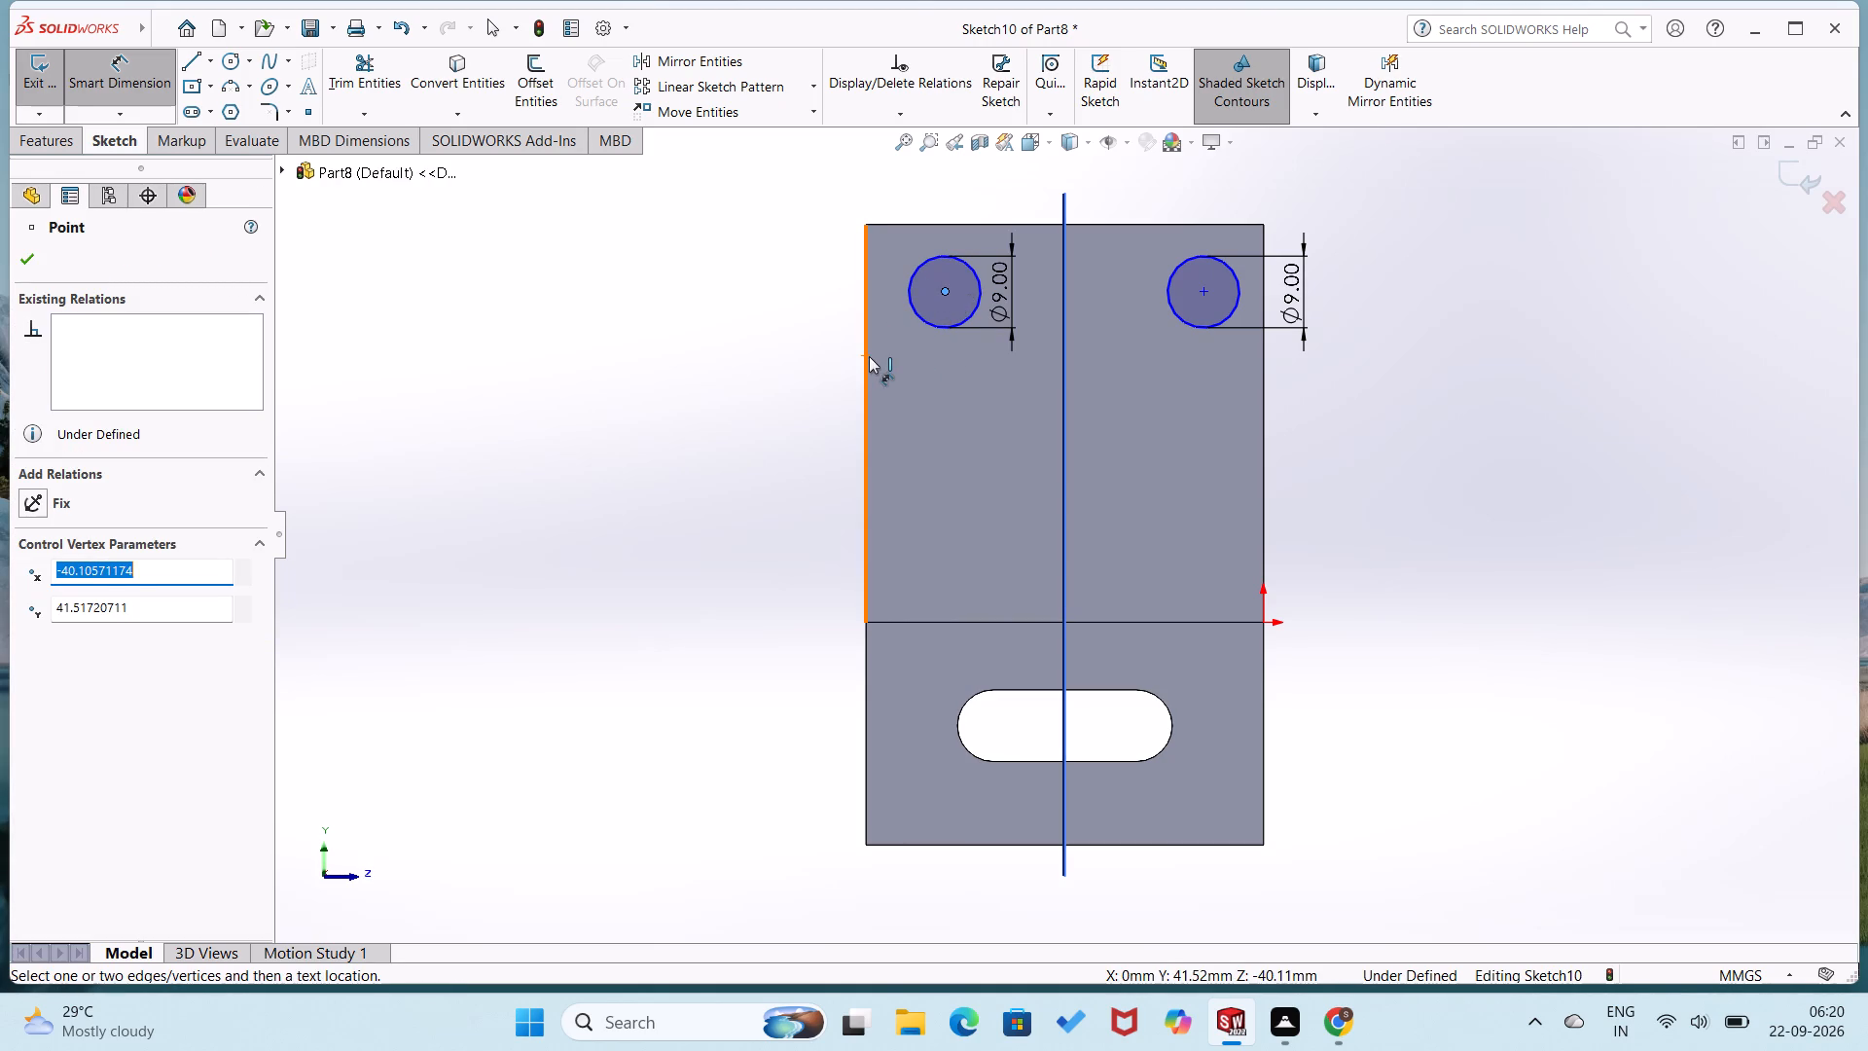
pyautogui.click(869, 356)
pyautogui.click(925, 360)
pyautogui.write('10')
pyautogui.press('Return')
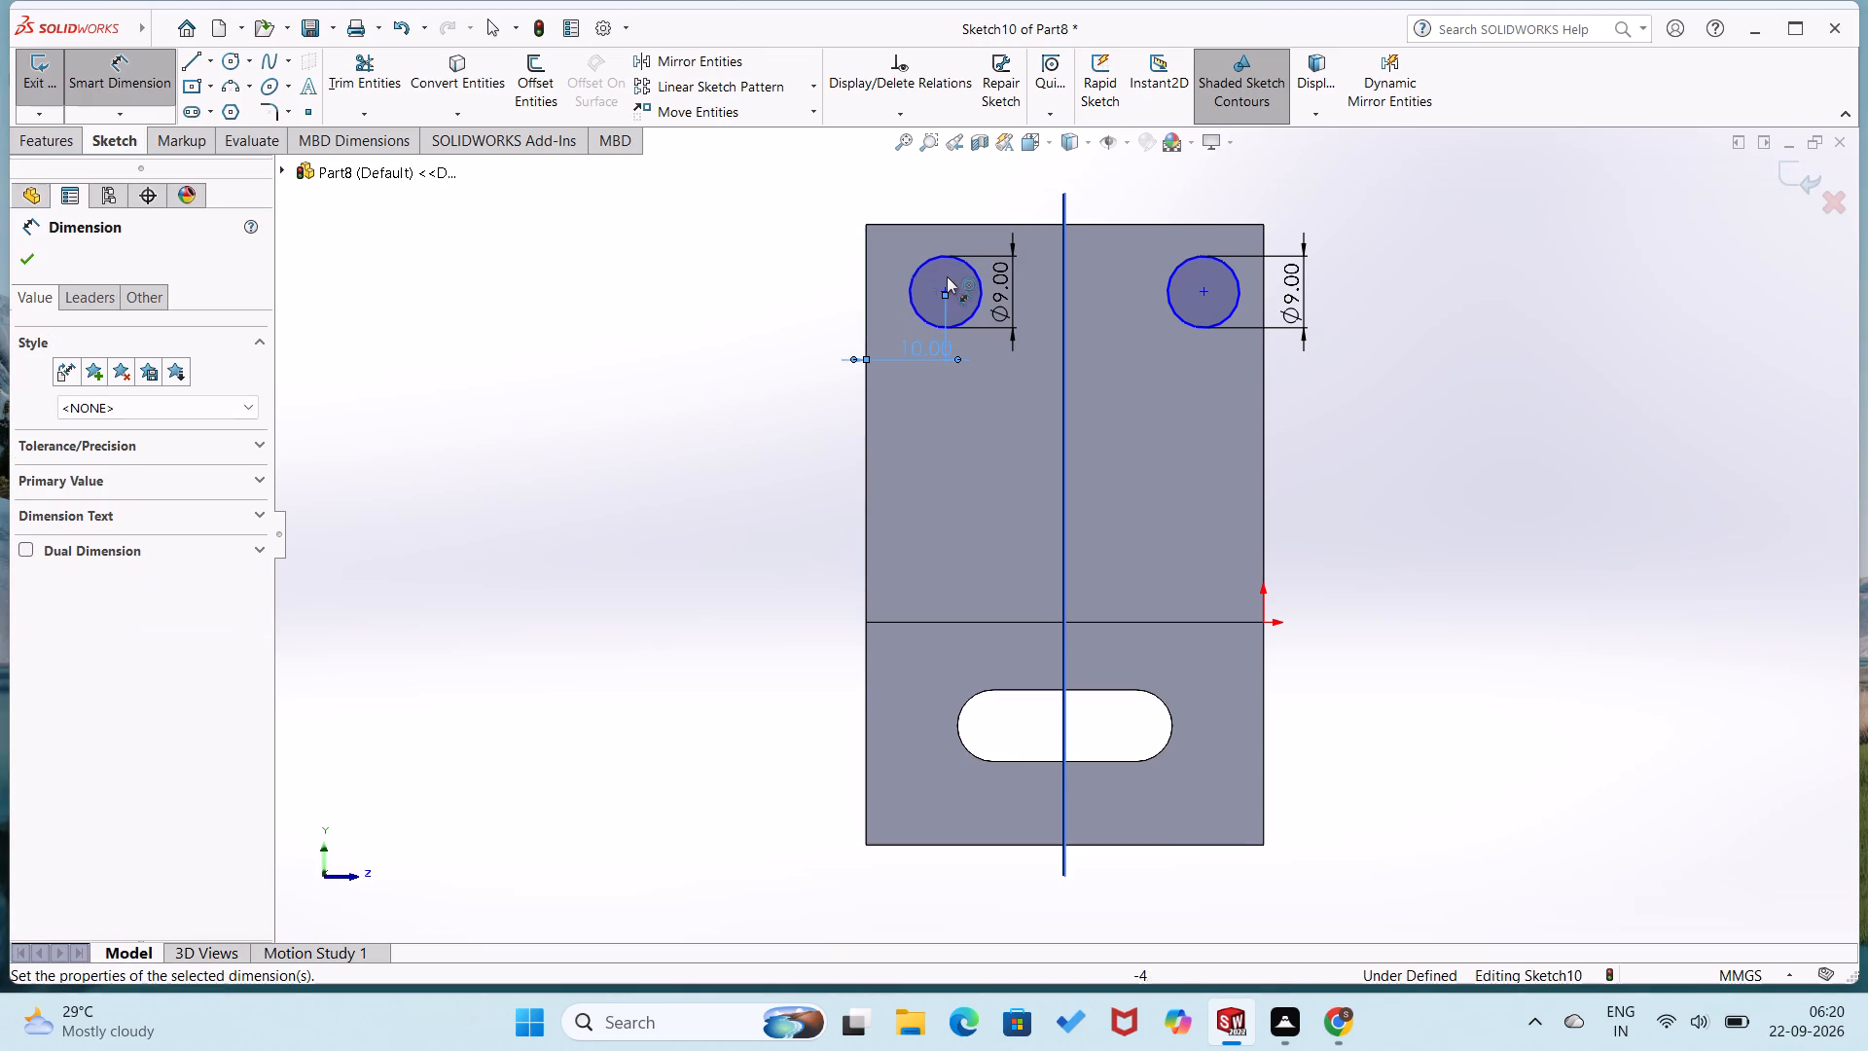
# Dimension the same circle's centre 18 mm below the plate's top edge.
pyautogui.click(815, 308)
pyautogui.click(945, 290)
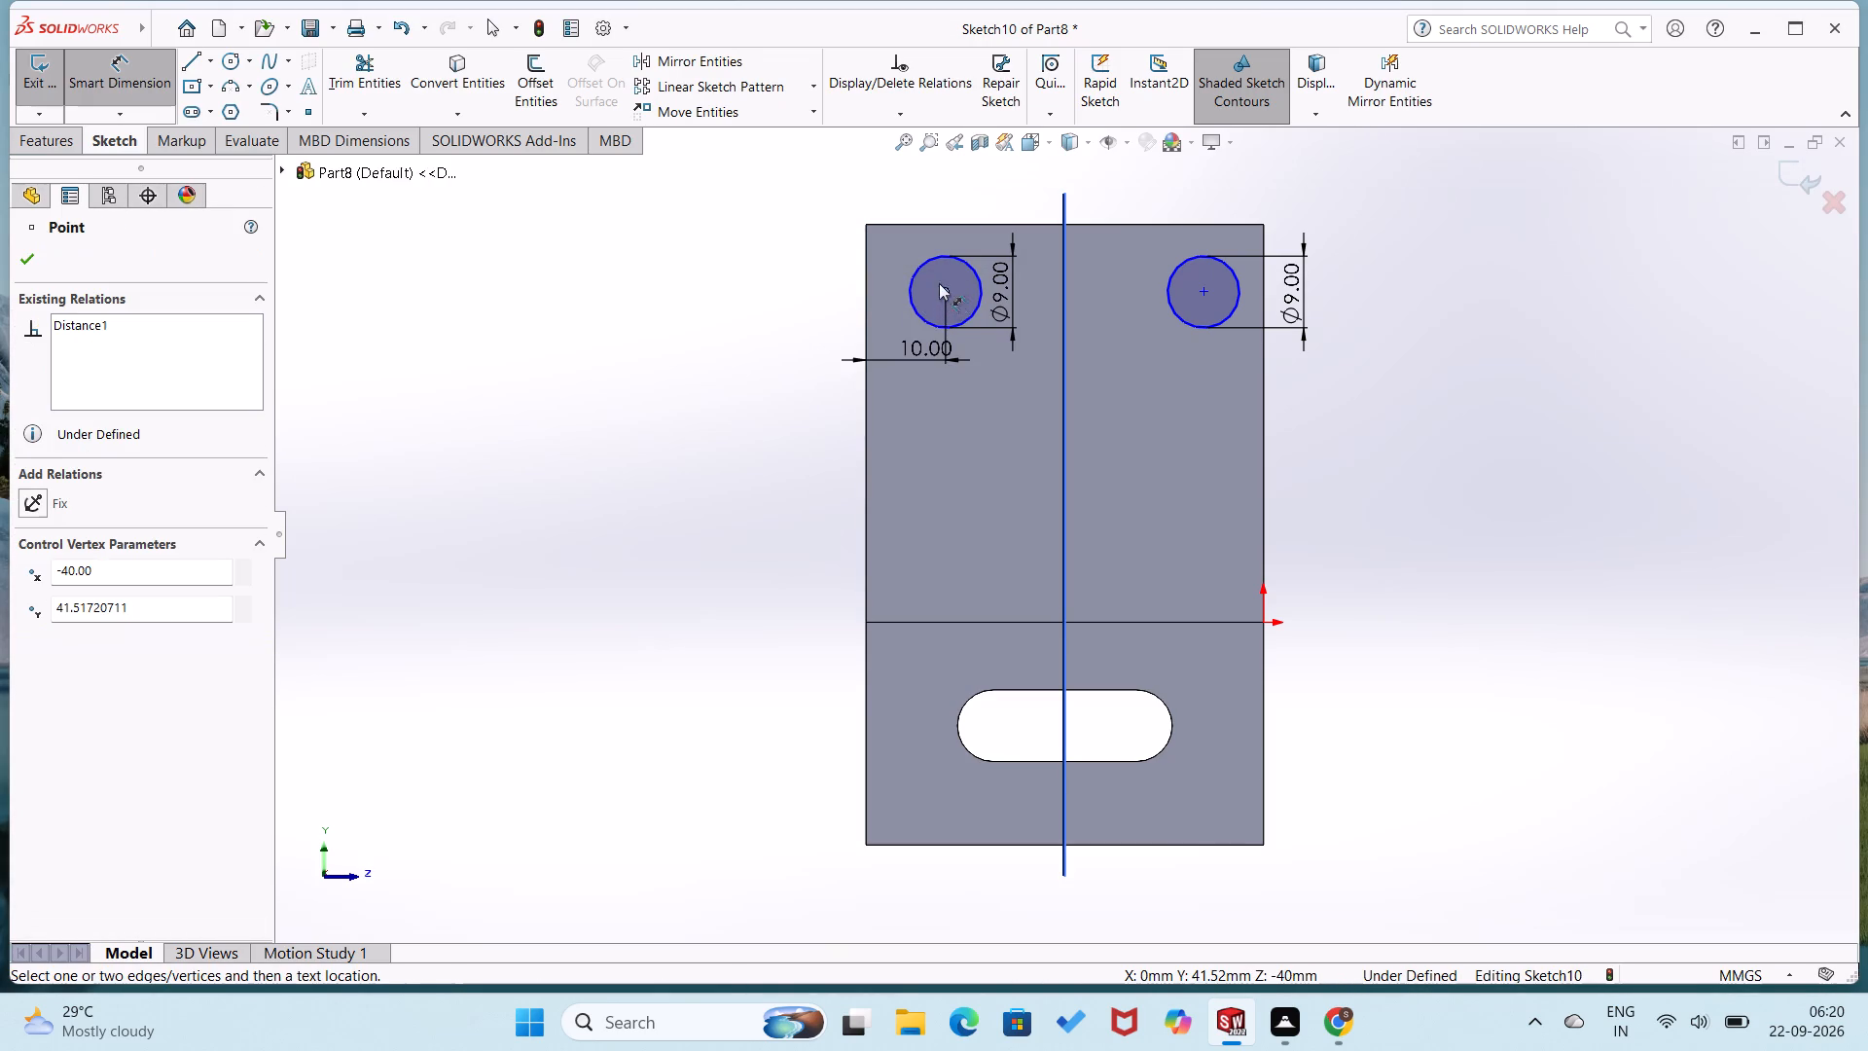
pyautogui.click(917, 225)
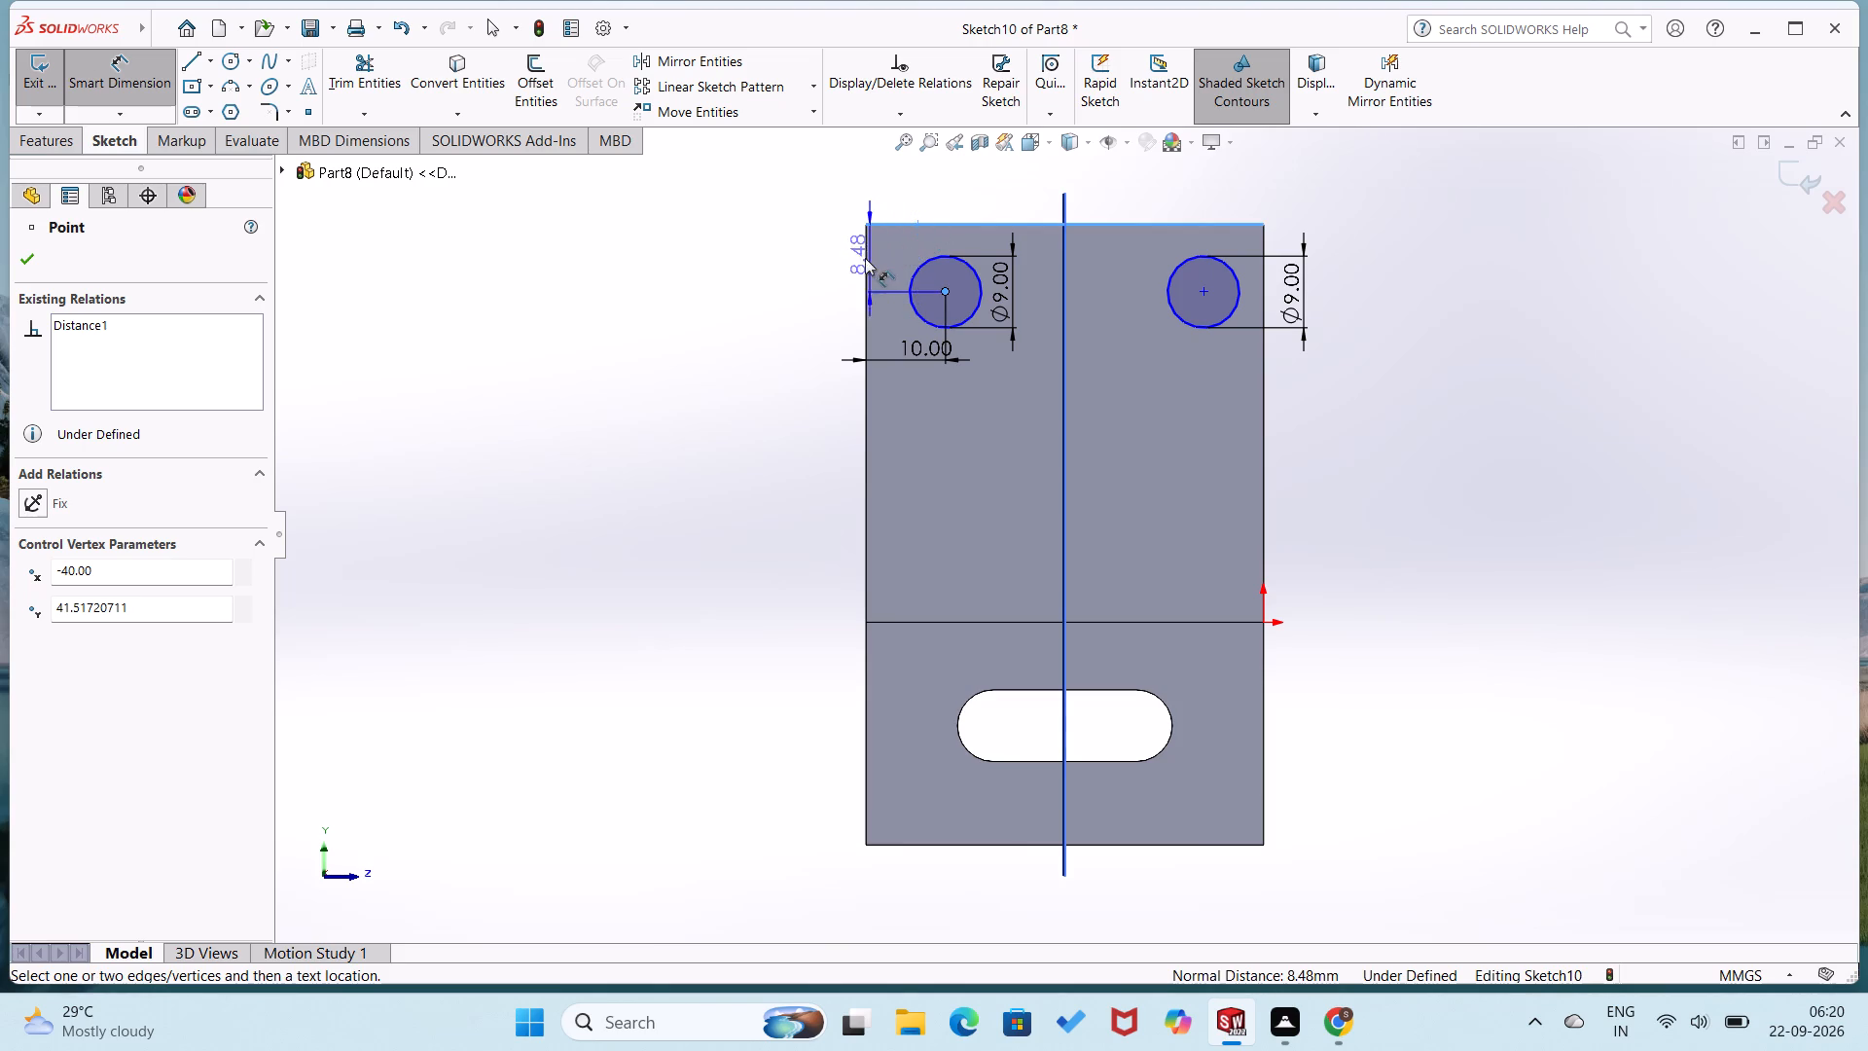
pyautogui.click(846, 270)
pyautogui.write('18')
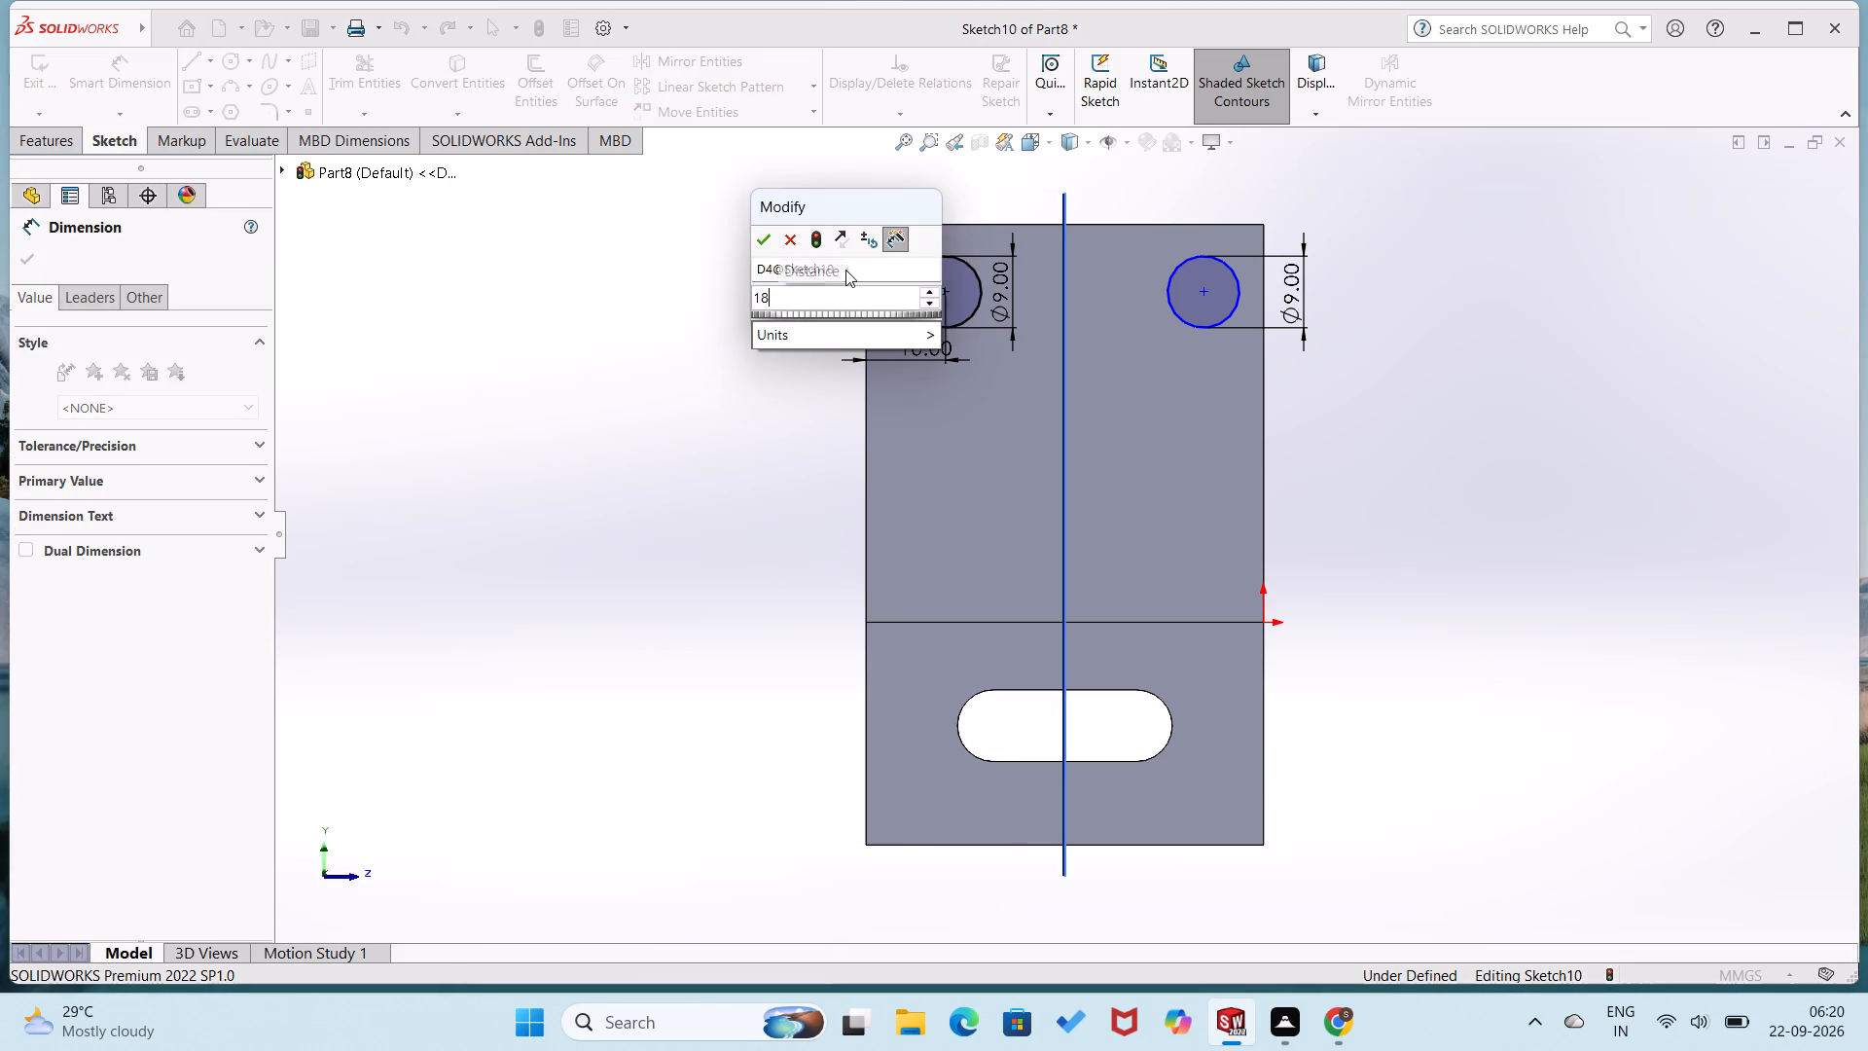
pyautogui.press('Return')
pyautogui.click(584, 352)
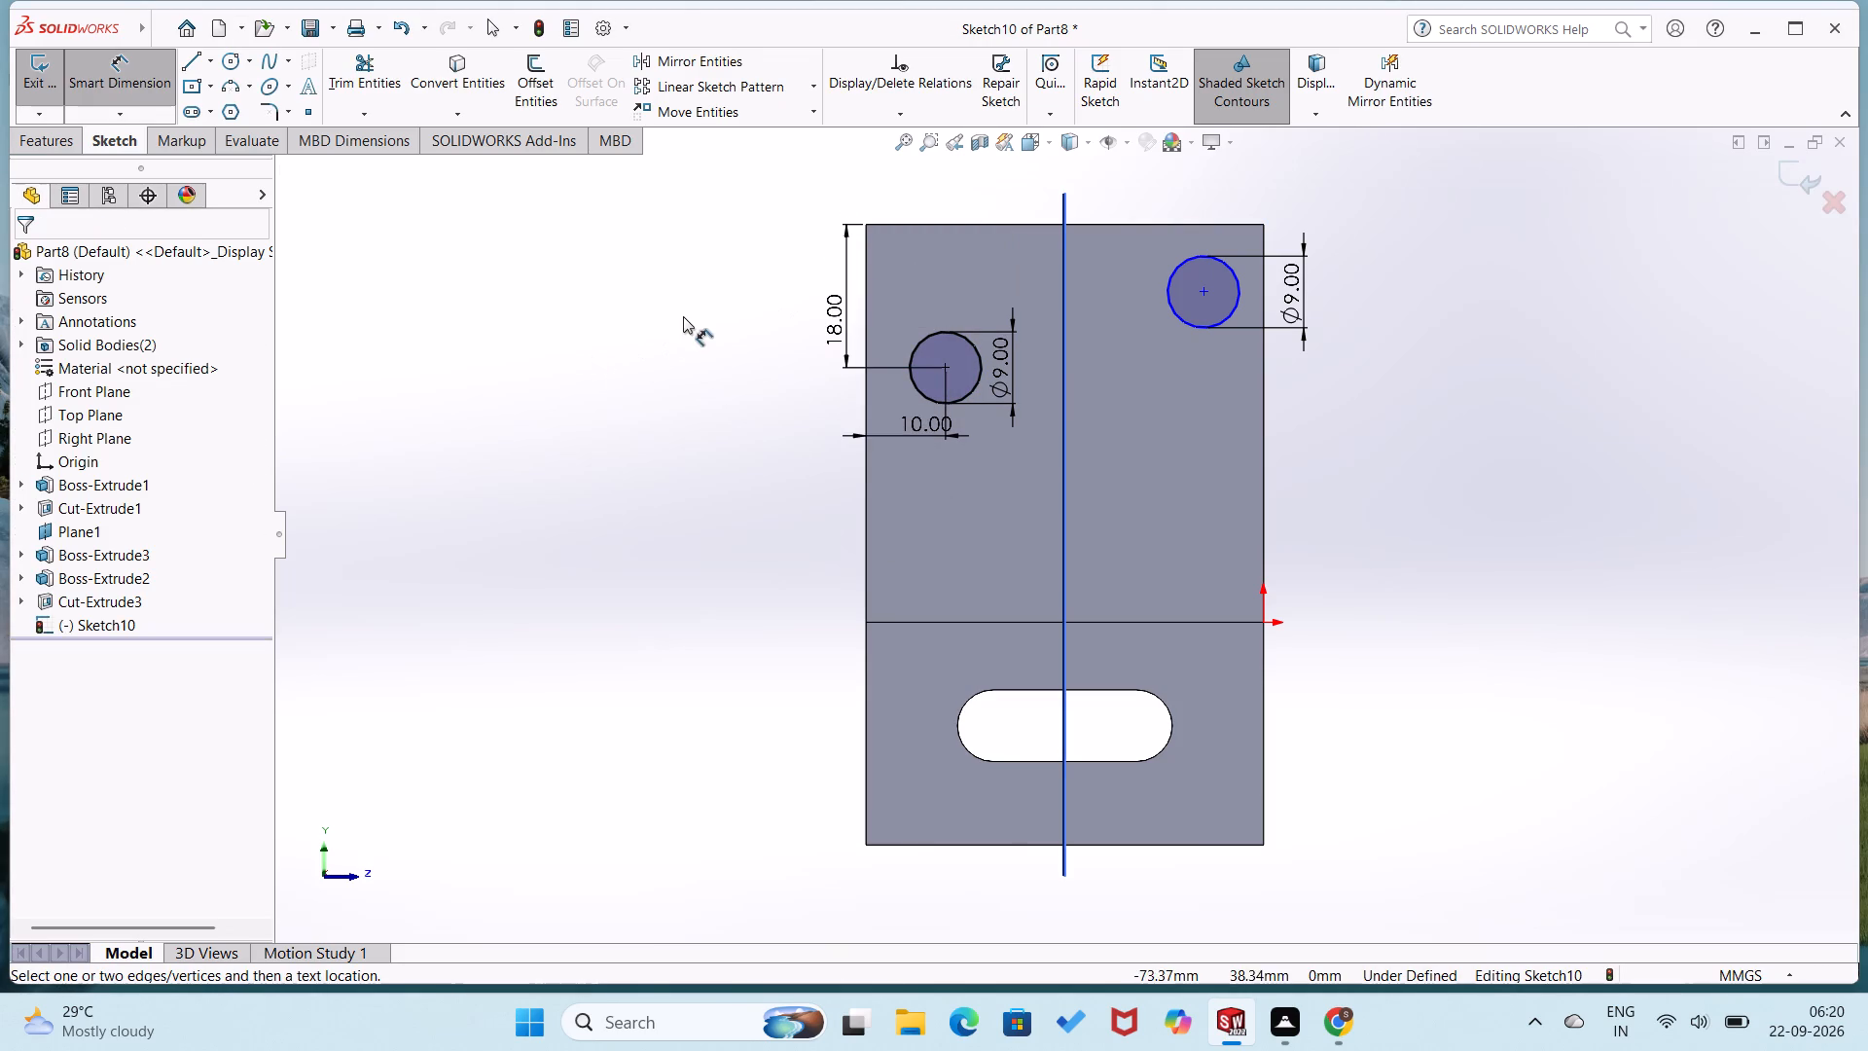
pyautogui.click(508, 279)
pyautogui.press('Escape')
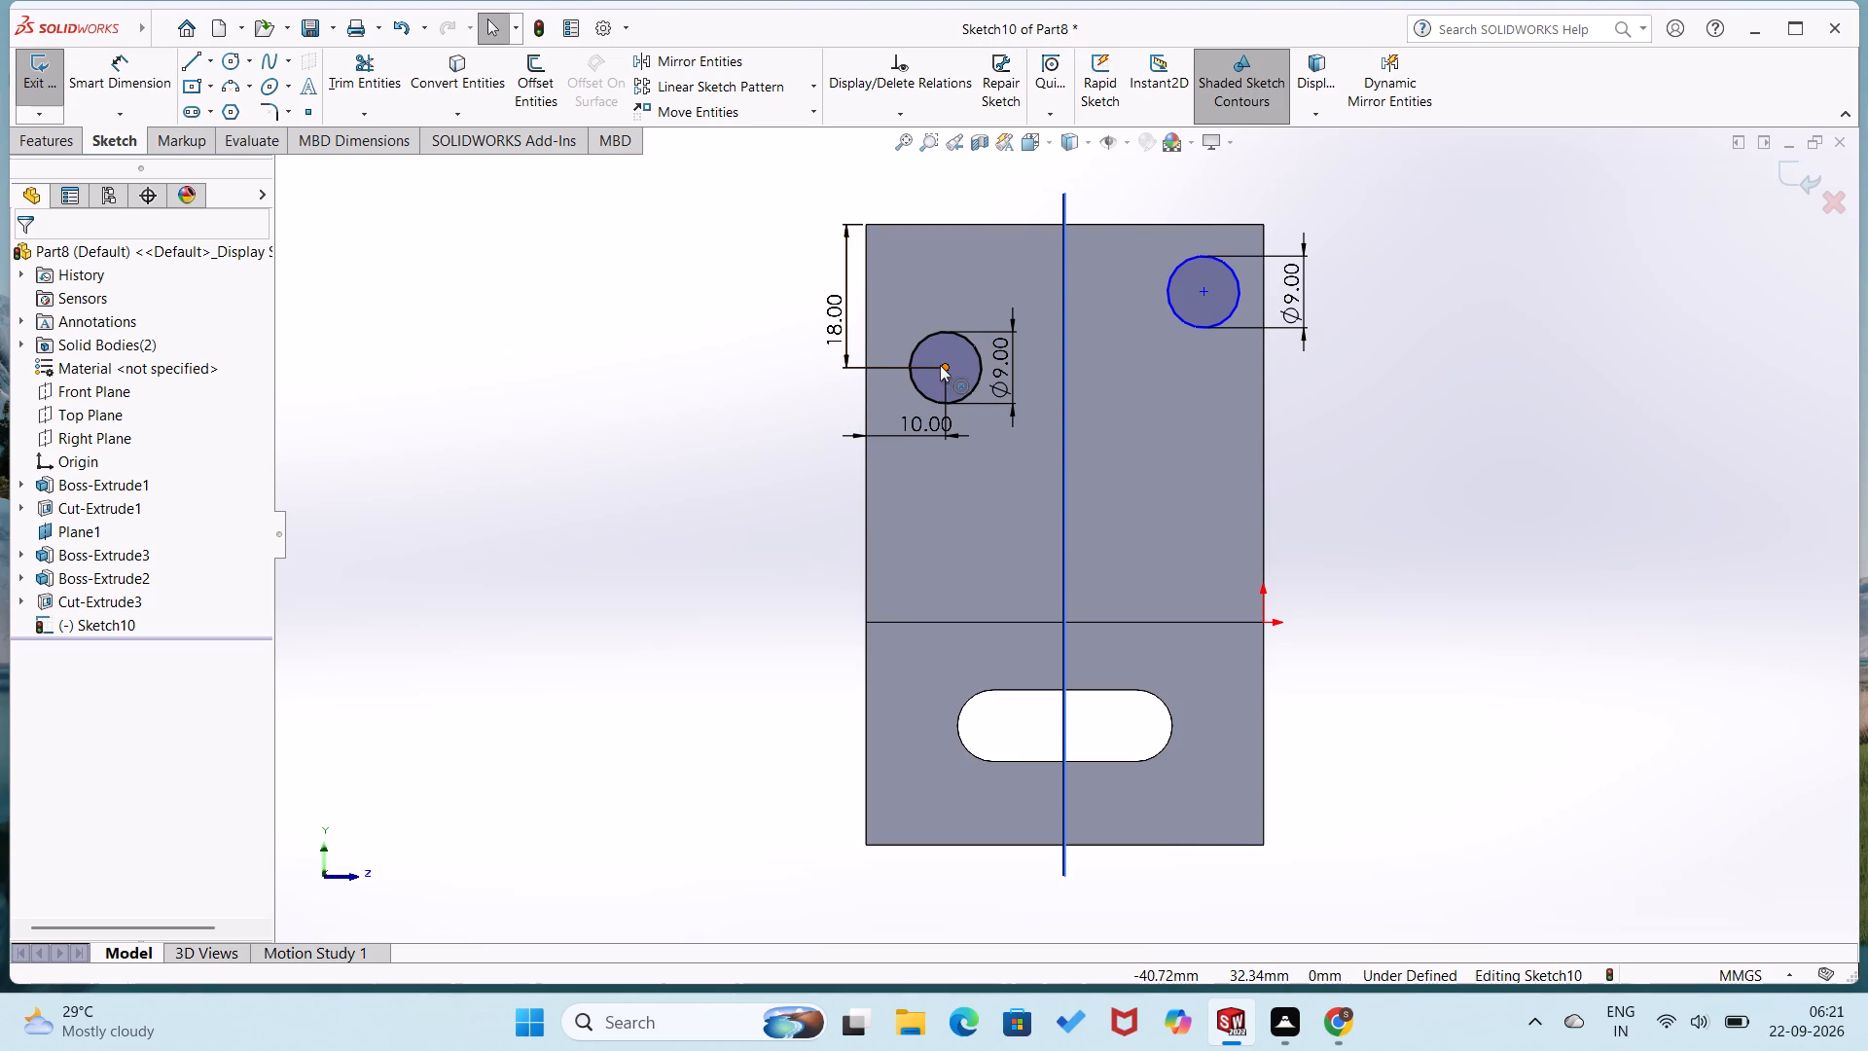
# Add a horizontal relation between the centres of the two 9 mm circles.
pyautogui.moveTo(941, 365); pyautogui.dragTo(950, 389)
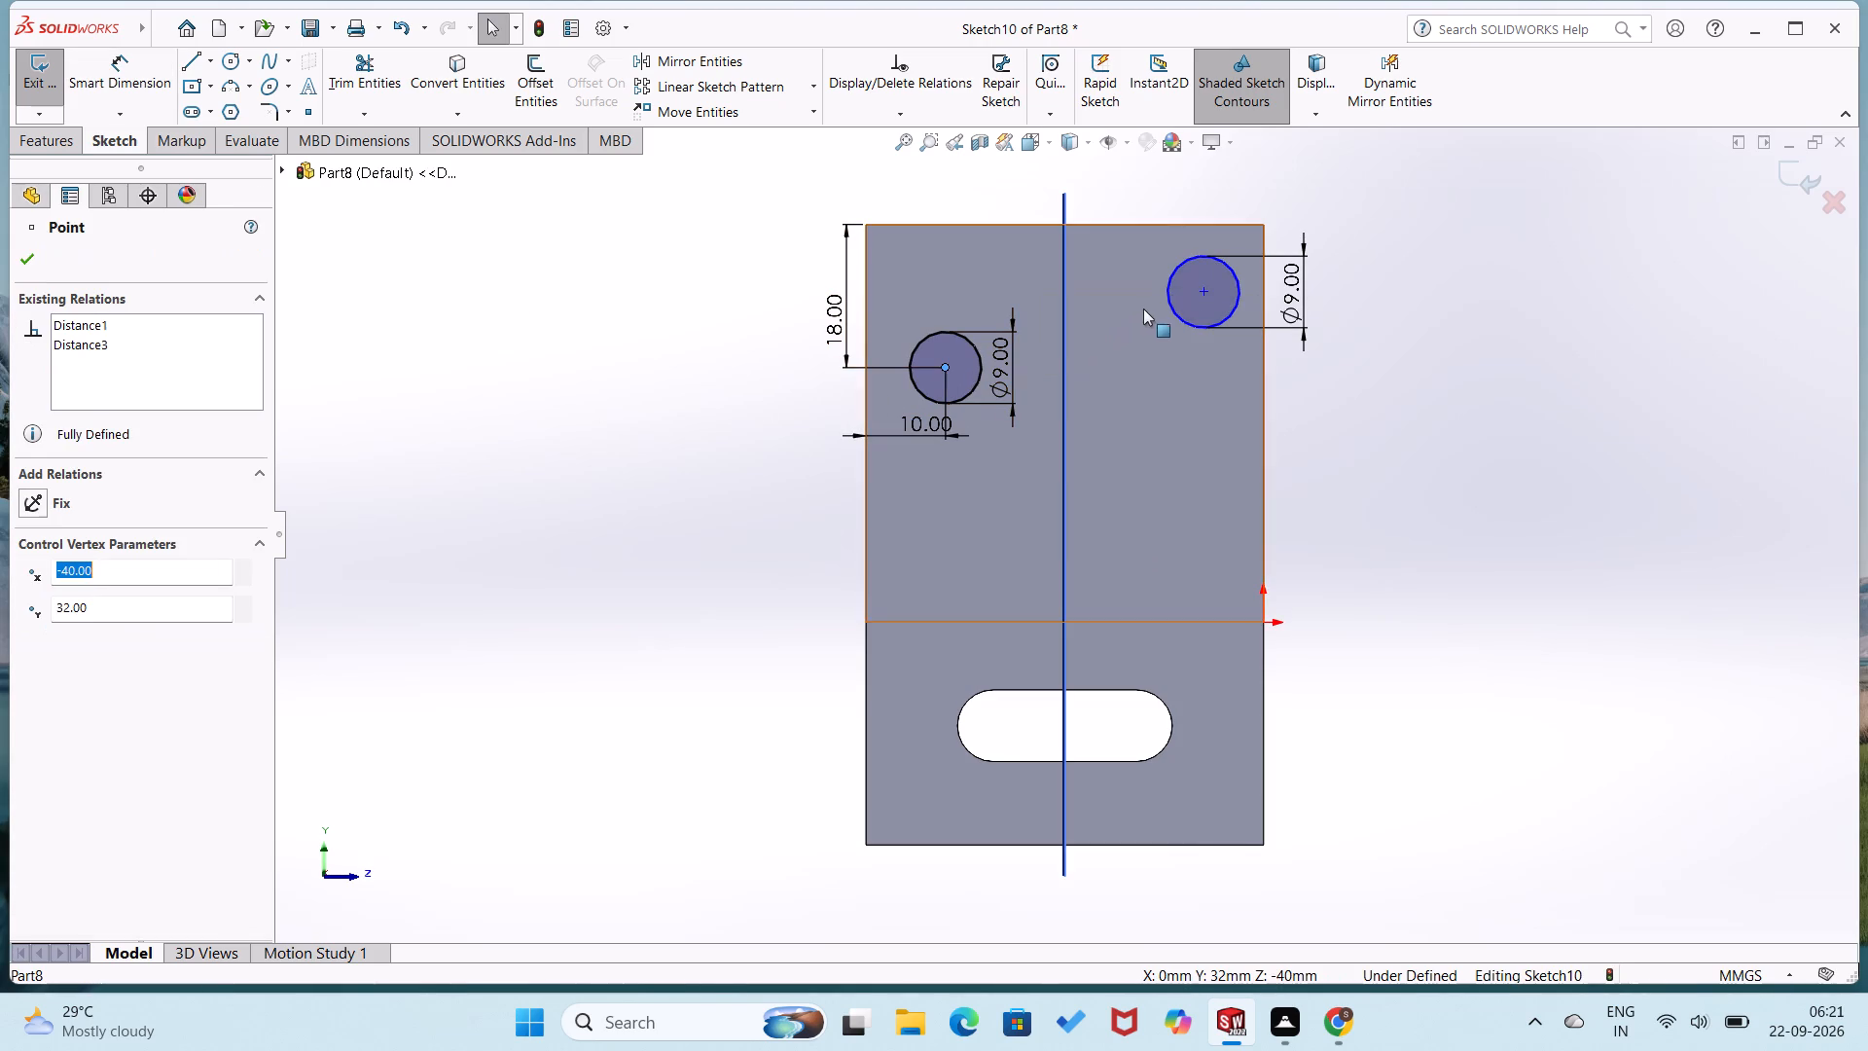
pyautogui.keyDown('ctrl'); pyautogui.click(1204, 293); pyautogui.keyUp('ctrl')
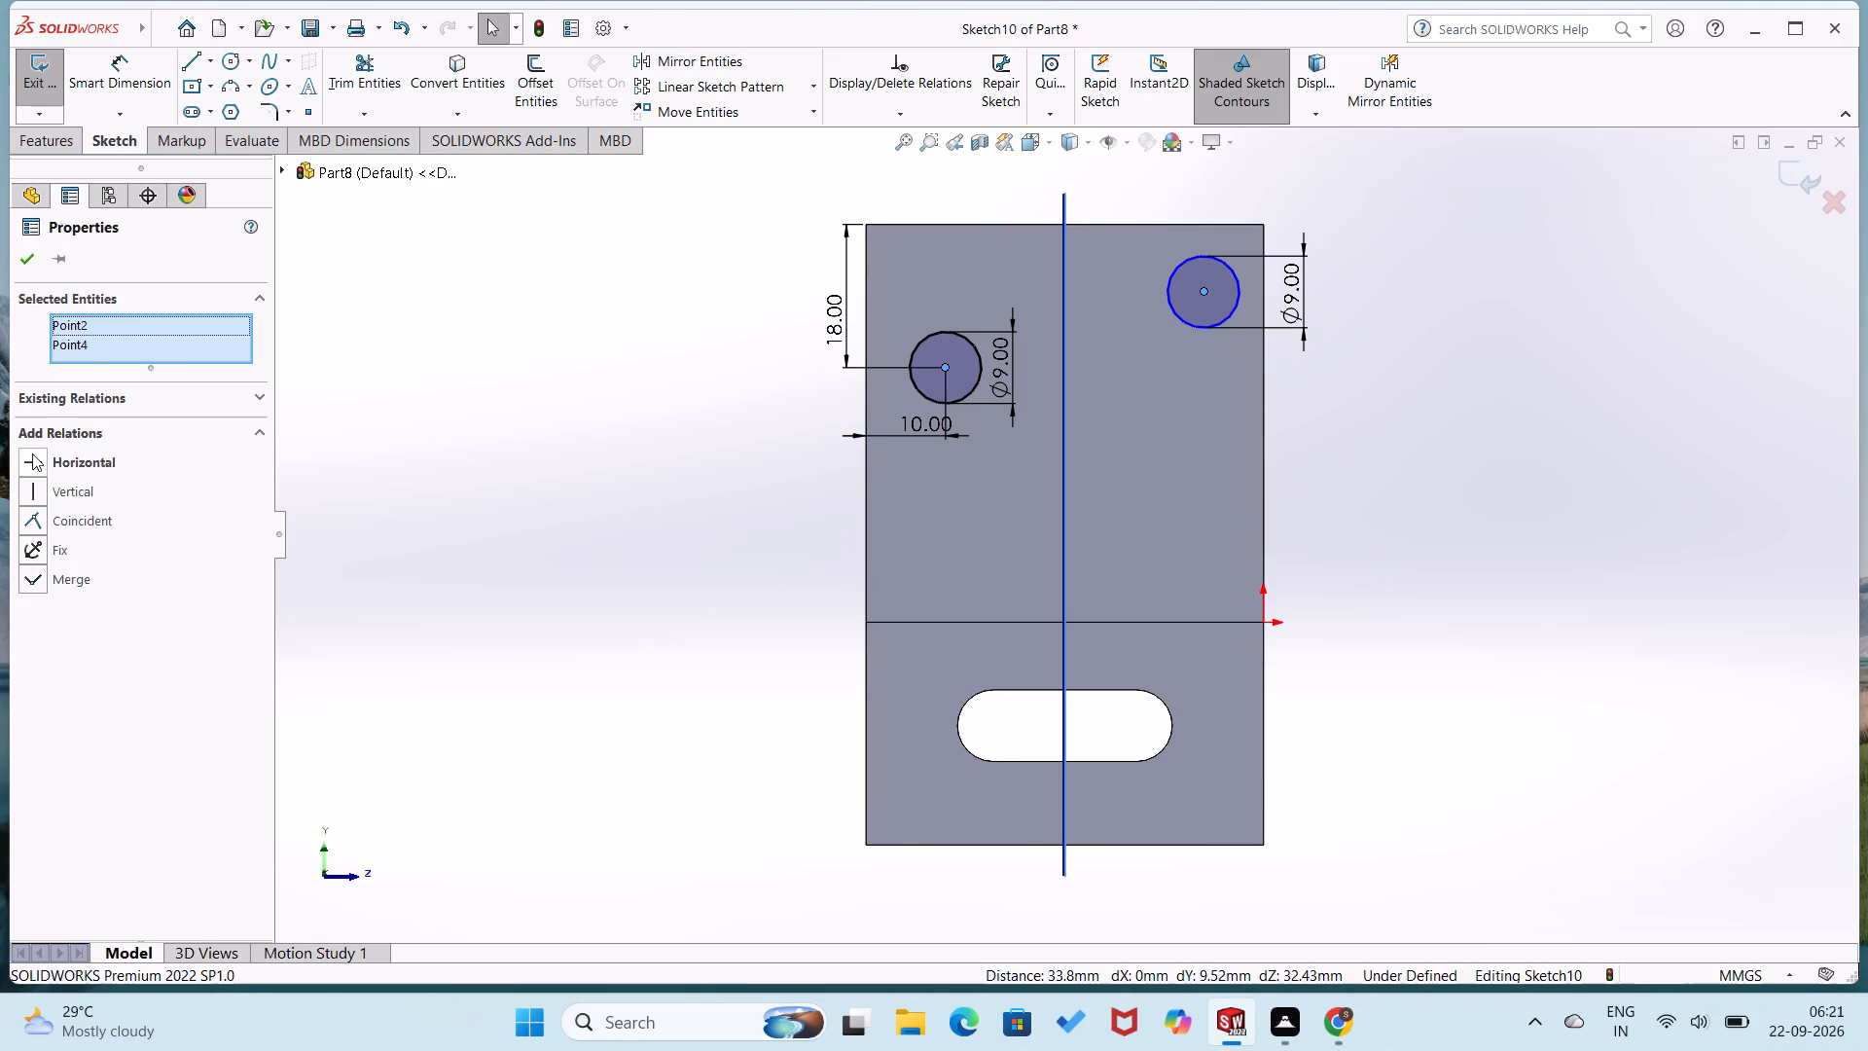
pyautogui.click(31, 463)
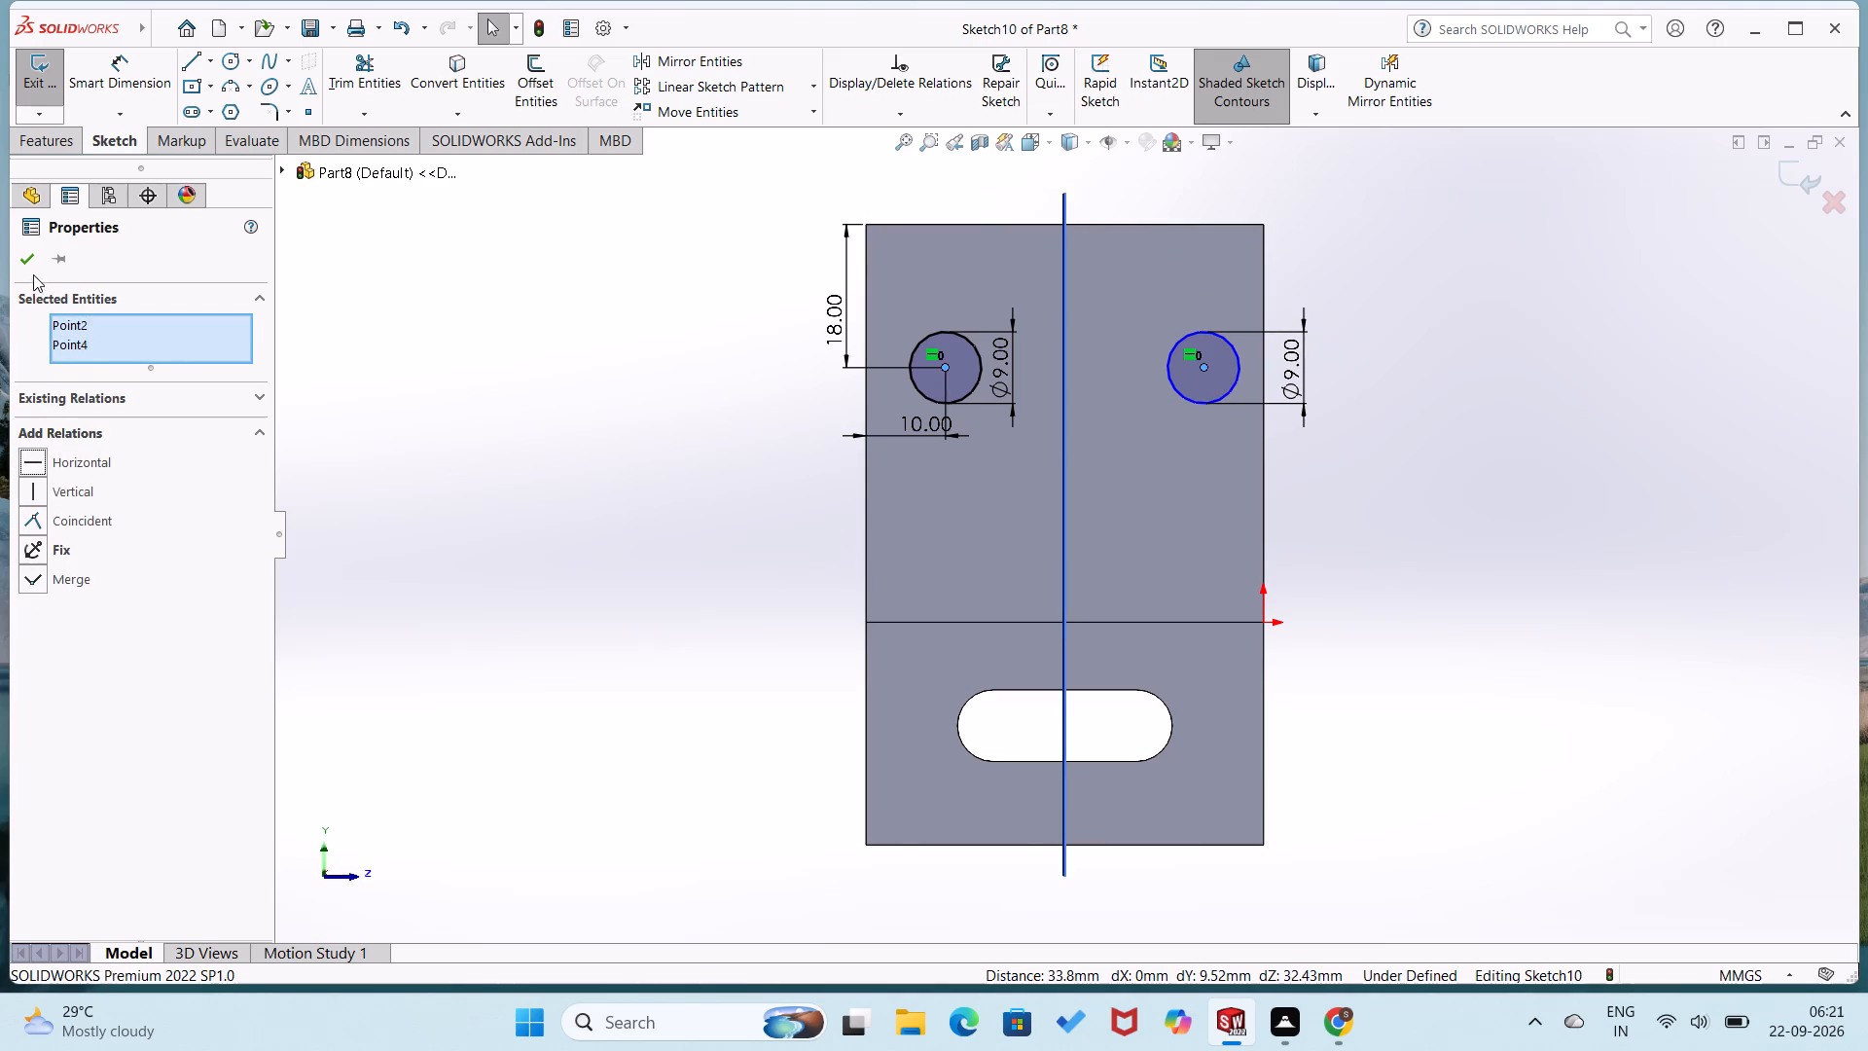
pyautogui.click(26, 262)
pyautogui.click(1319, 440)
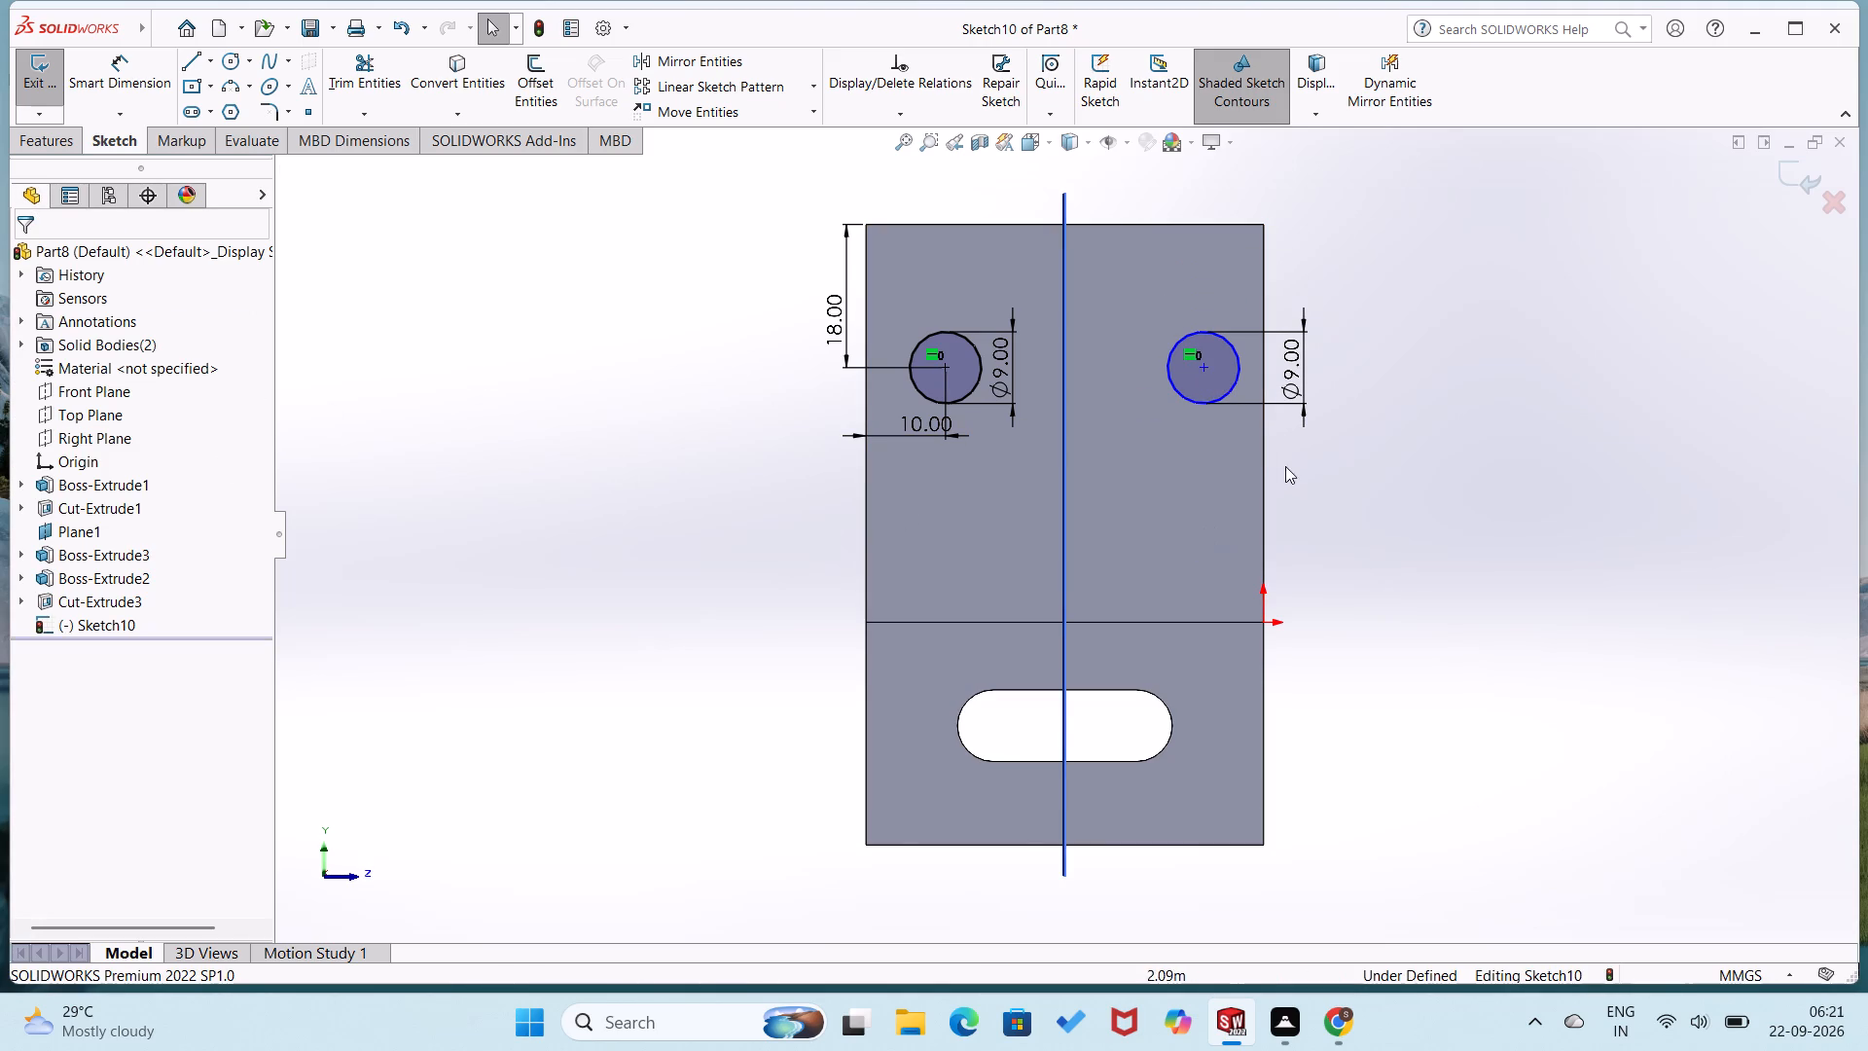
# Dimension the centre of the circle nearer the origin 10 mm from the plate's nearest vertical edge.
pyautogui.moveTo(1287, 467); pyautogui.dragTo(1411, 283, button='right')
pyautogui.click(1207, 369)
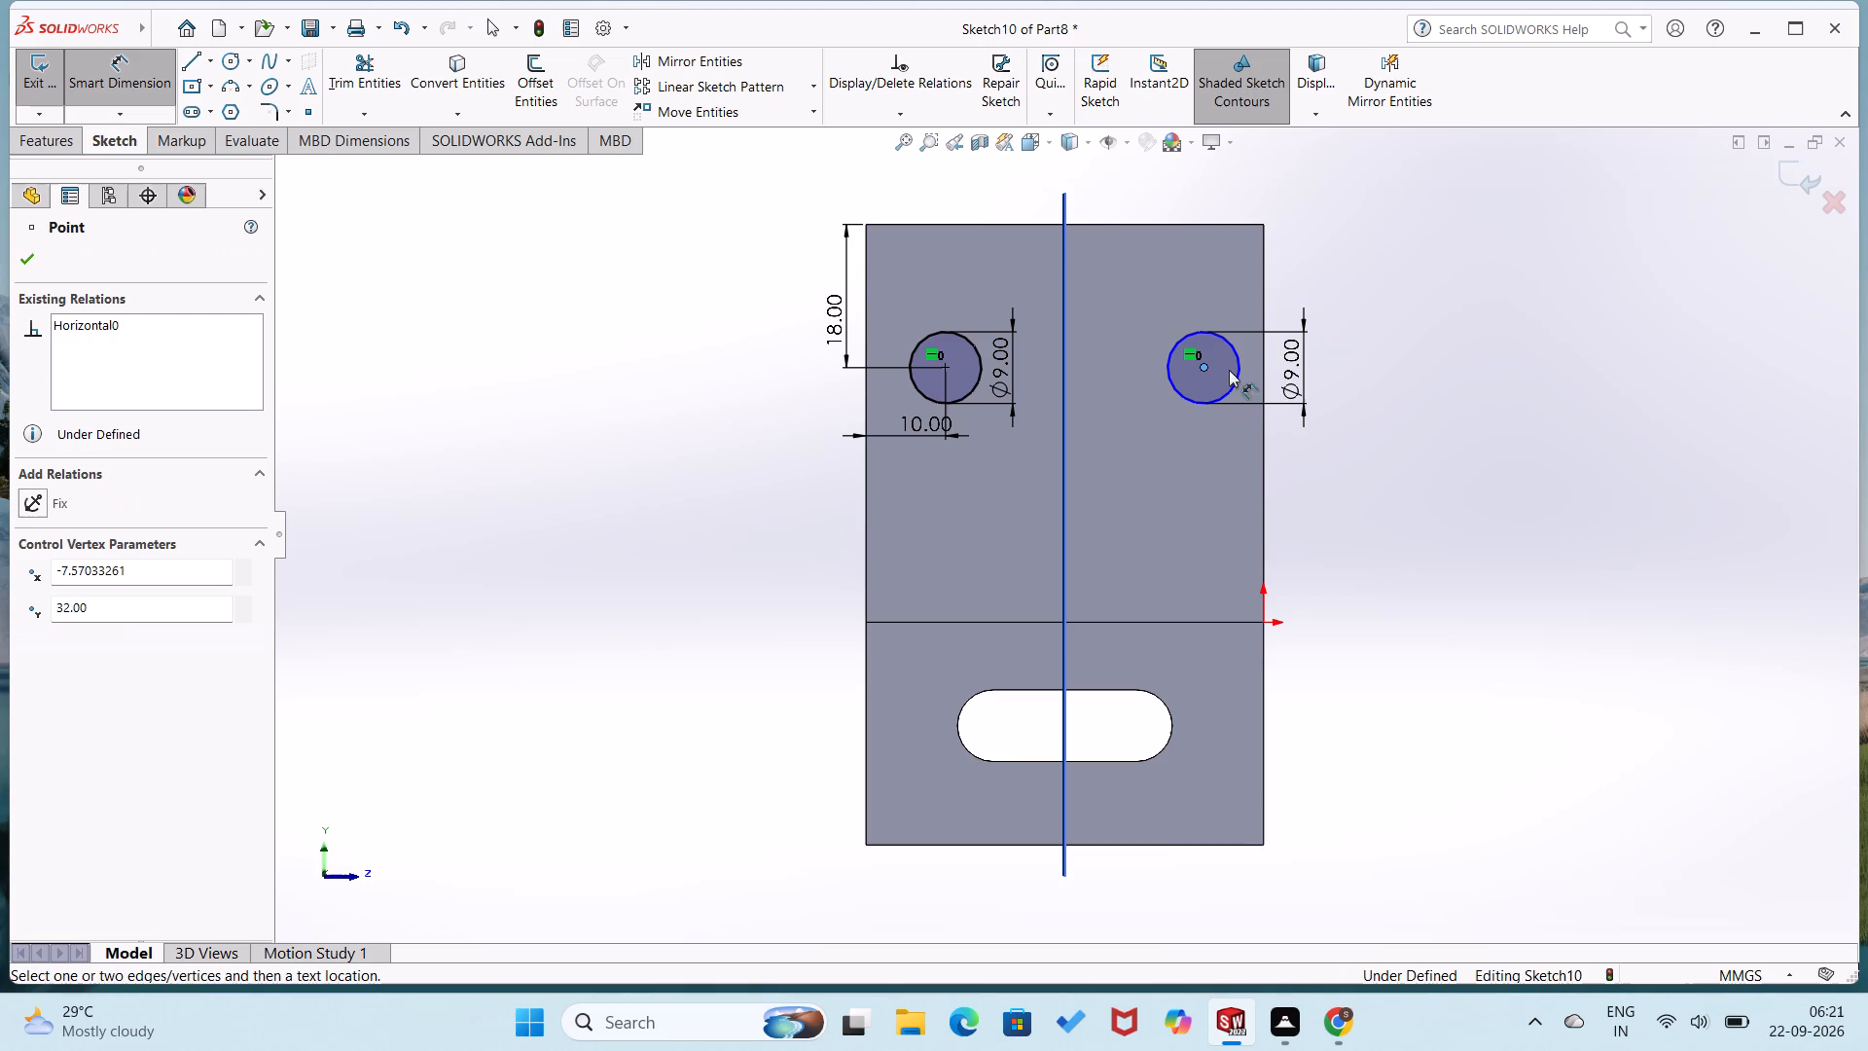
pyautogui.click(1264, 386)
pyautogui.click(1232, 415)
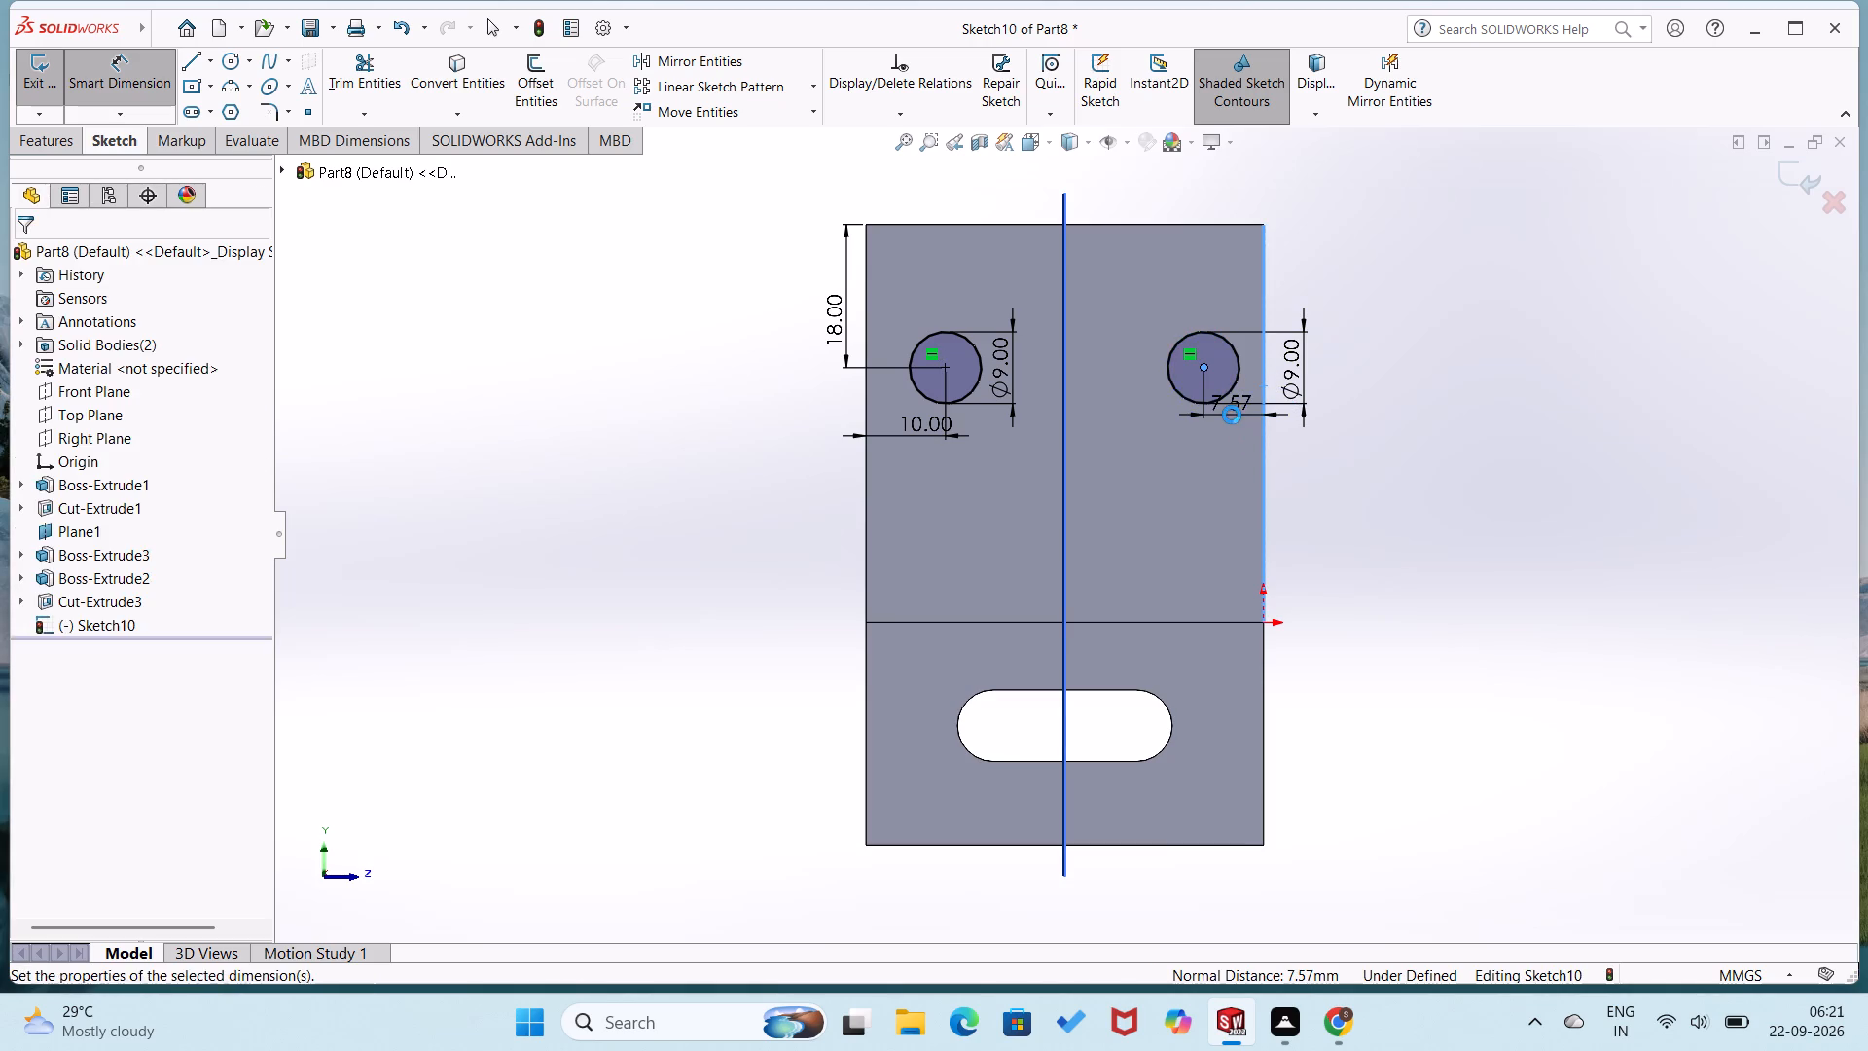
pyautogui.write('10')
pyautogui.press('Return')
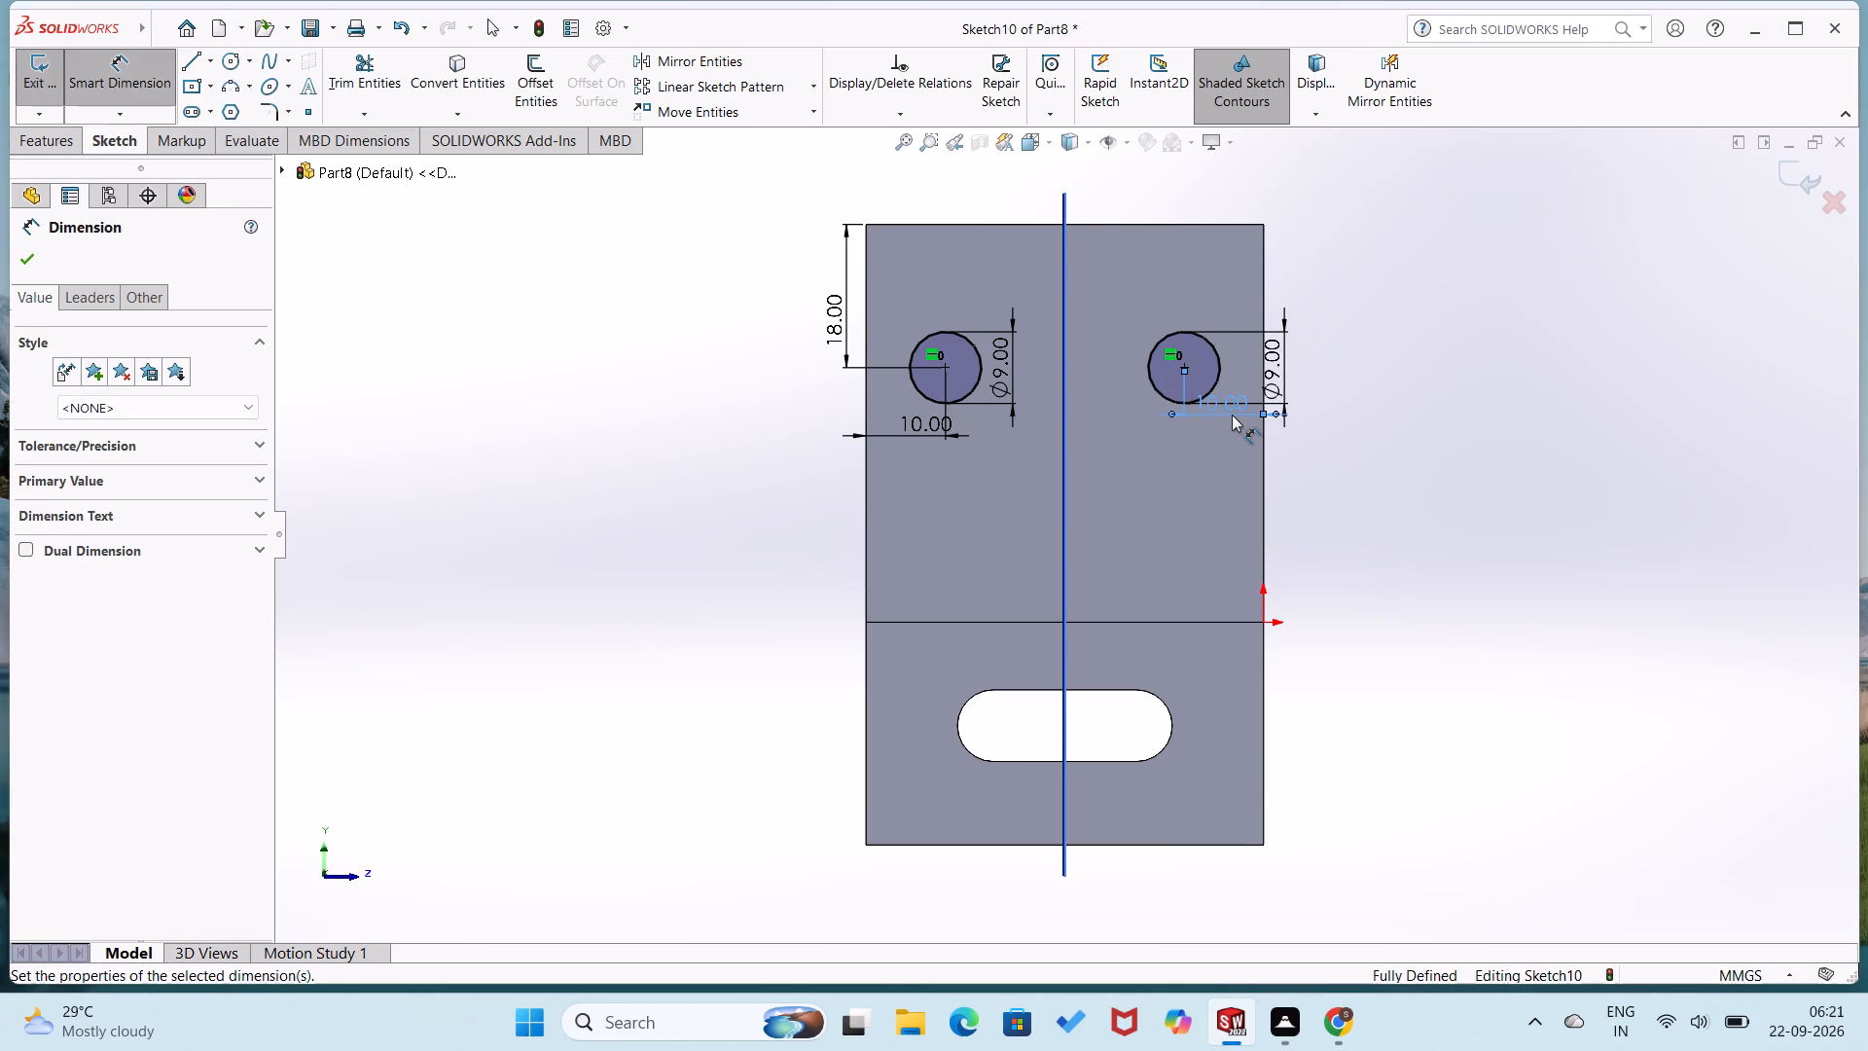
pyautogui.click(1398, 572)
# Extrude-cut the two circles Through All from the sketch plane to make the holes in the upright plate.
pyautogui.moveTo(1406, 572); pyautogui.dragTo(1266, 622, button='middle')
pyautogui.click(68, 135)
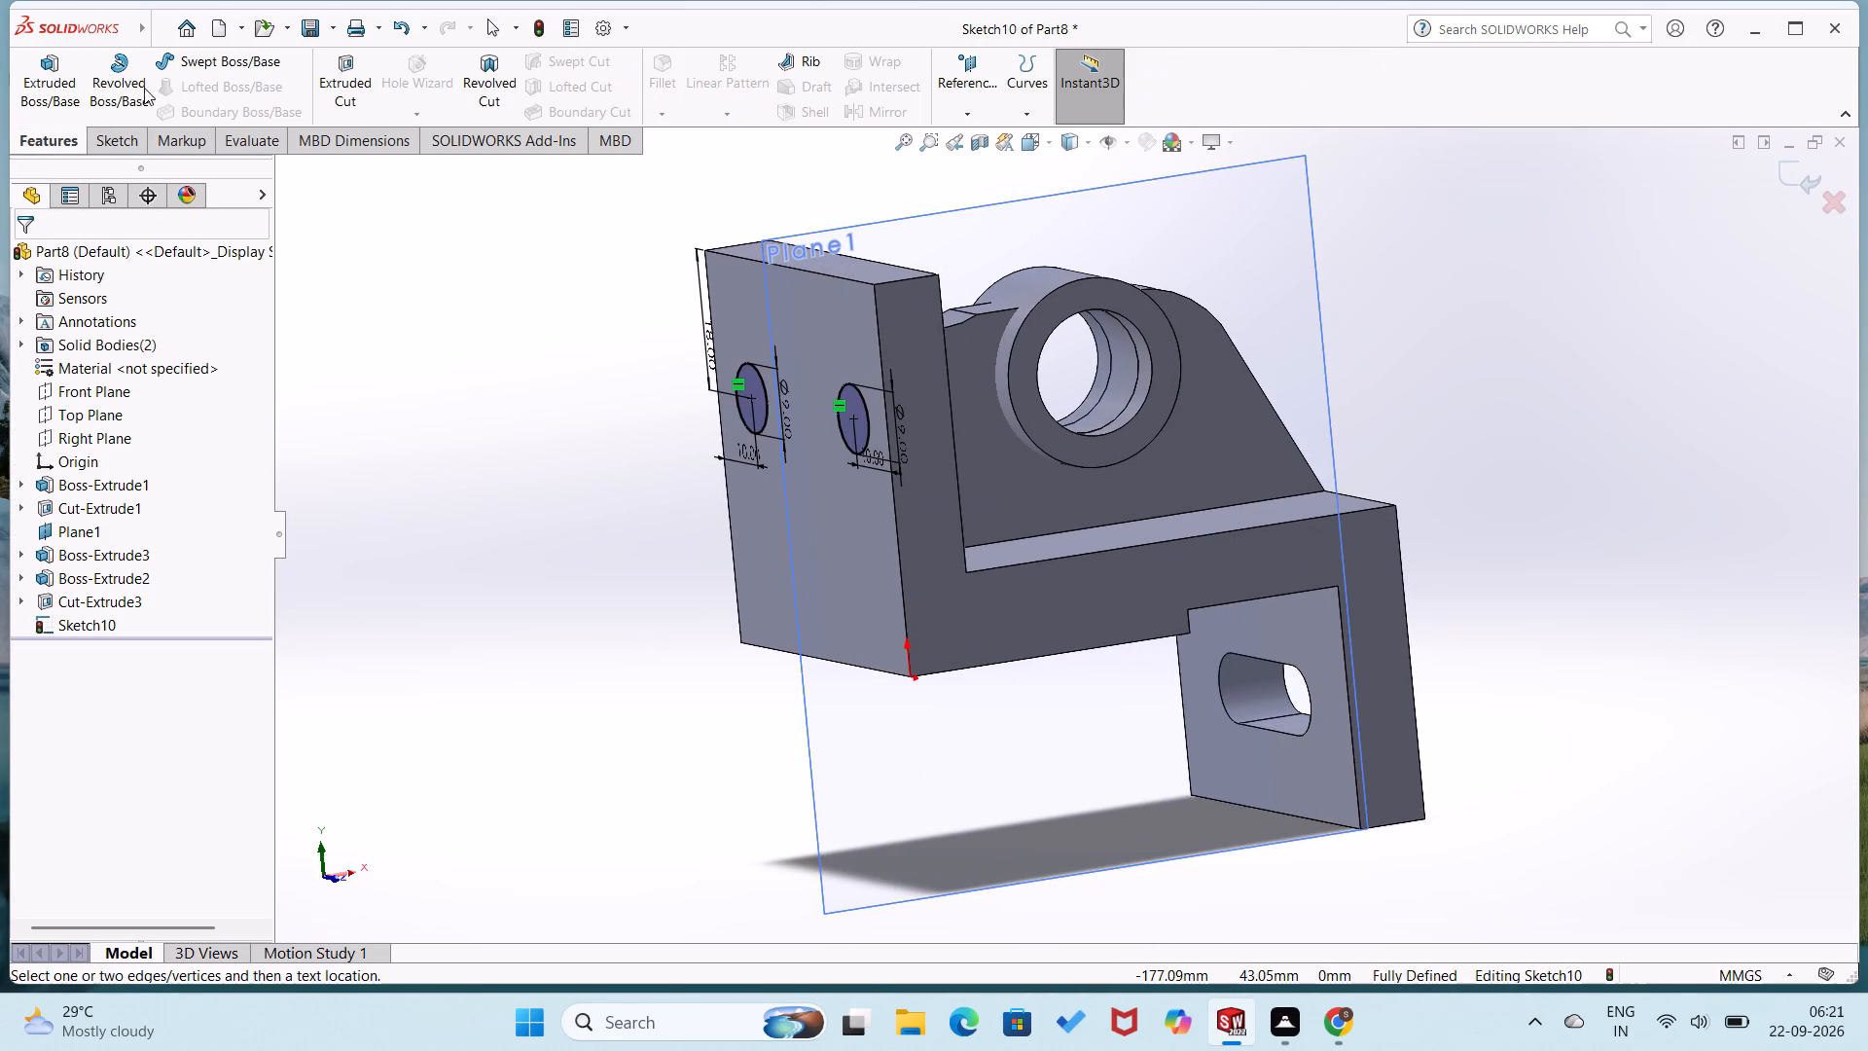
pyautogui.click(364, 91)
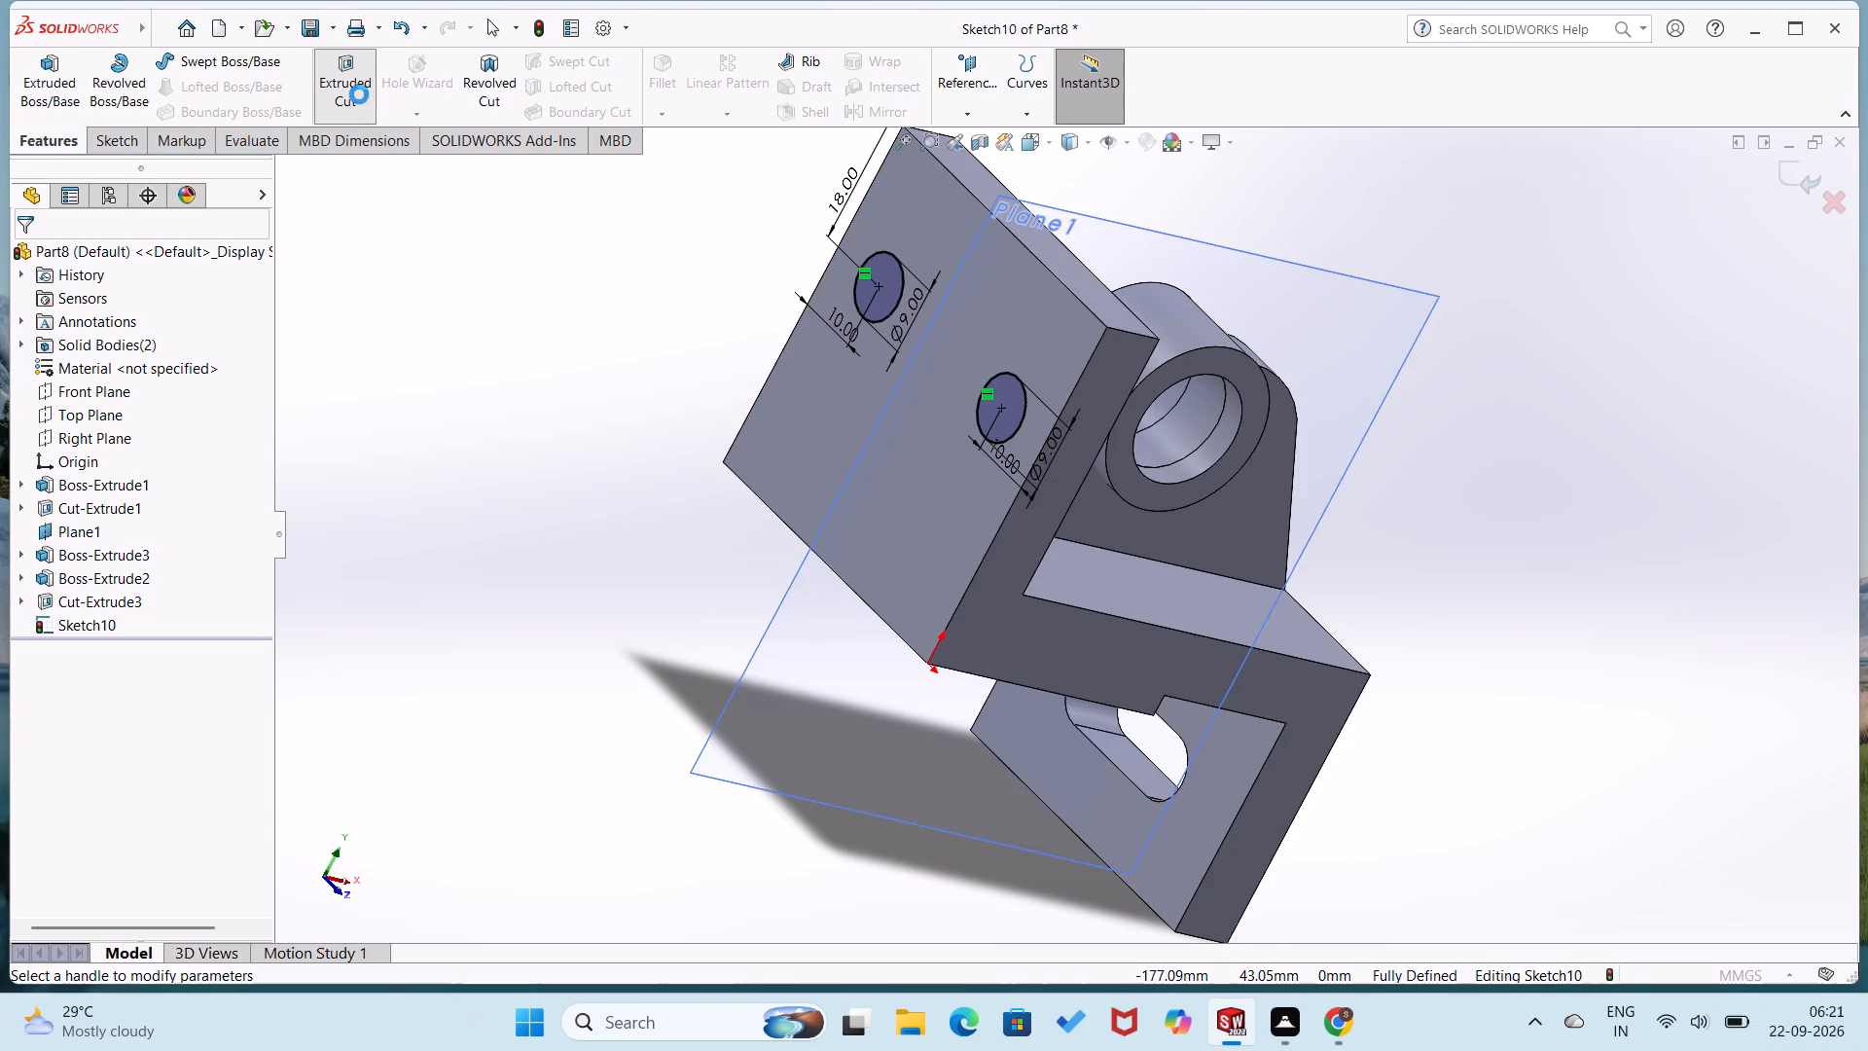
pyautogui.moveTo(546, 299); pyautogui.dragTo(483, 312, button='middle')
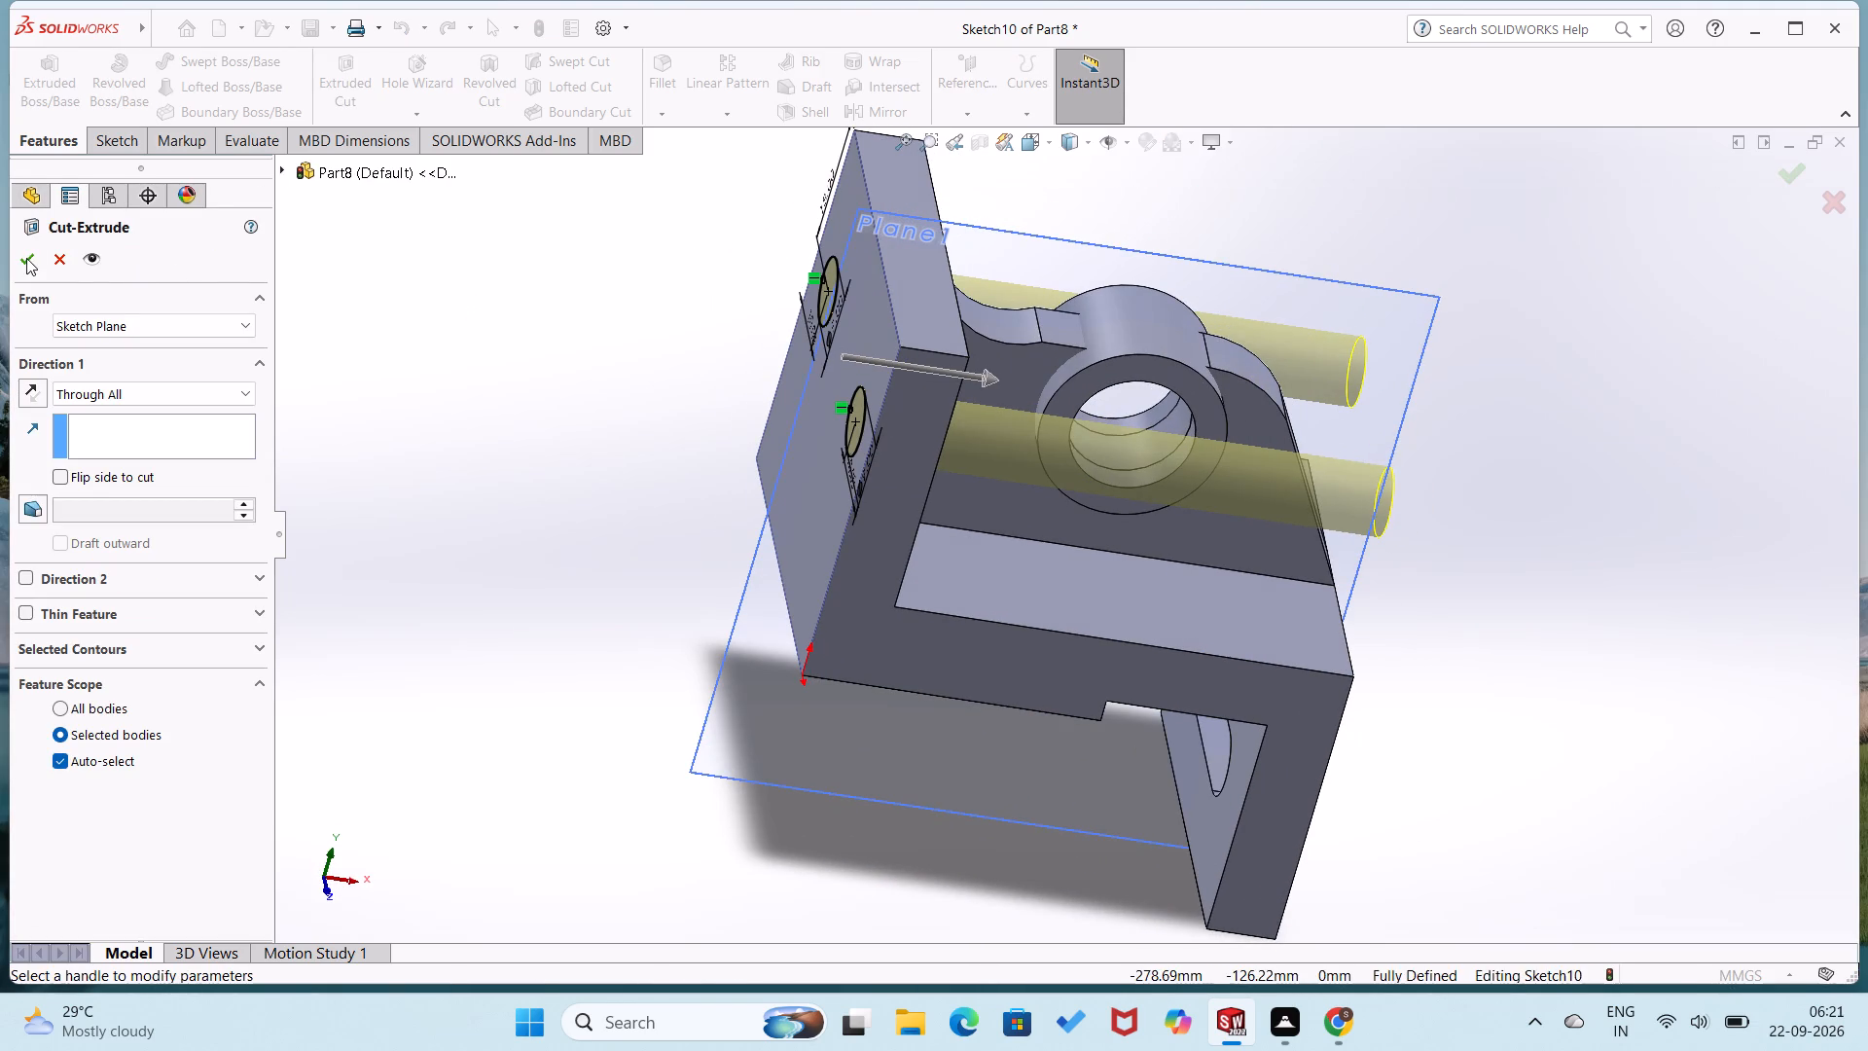
pyautogui.click(26, 258)
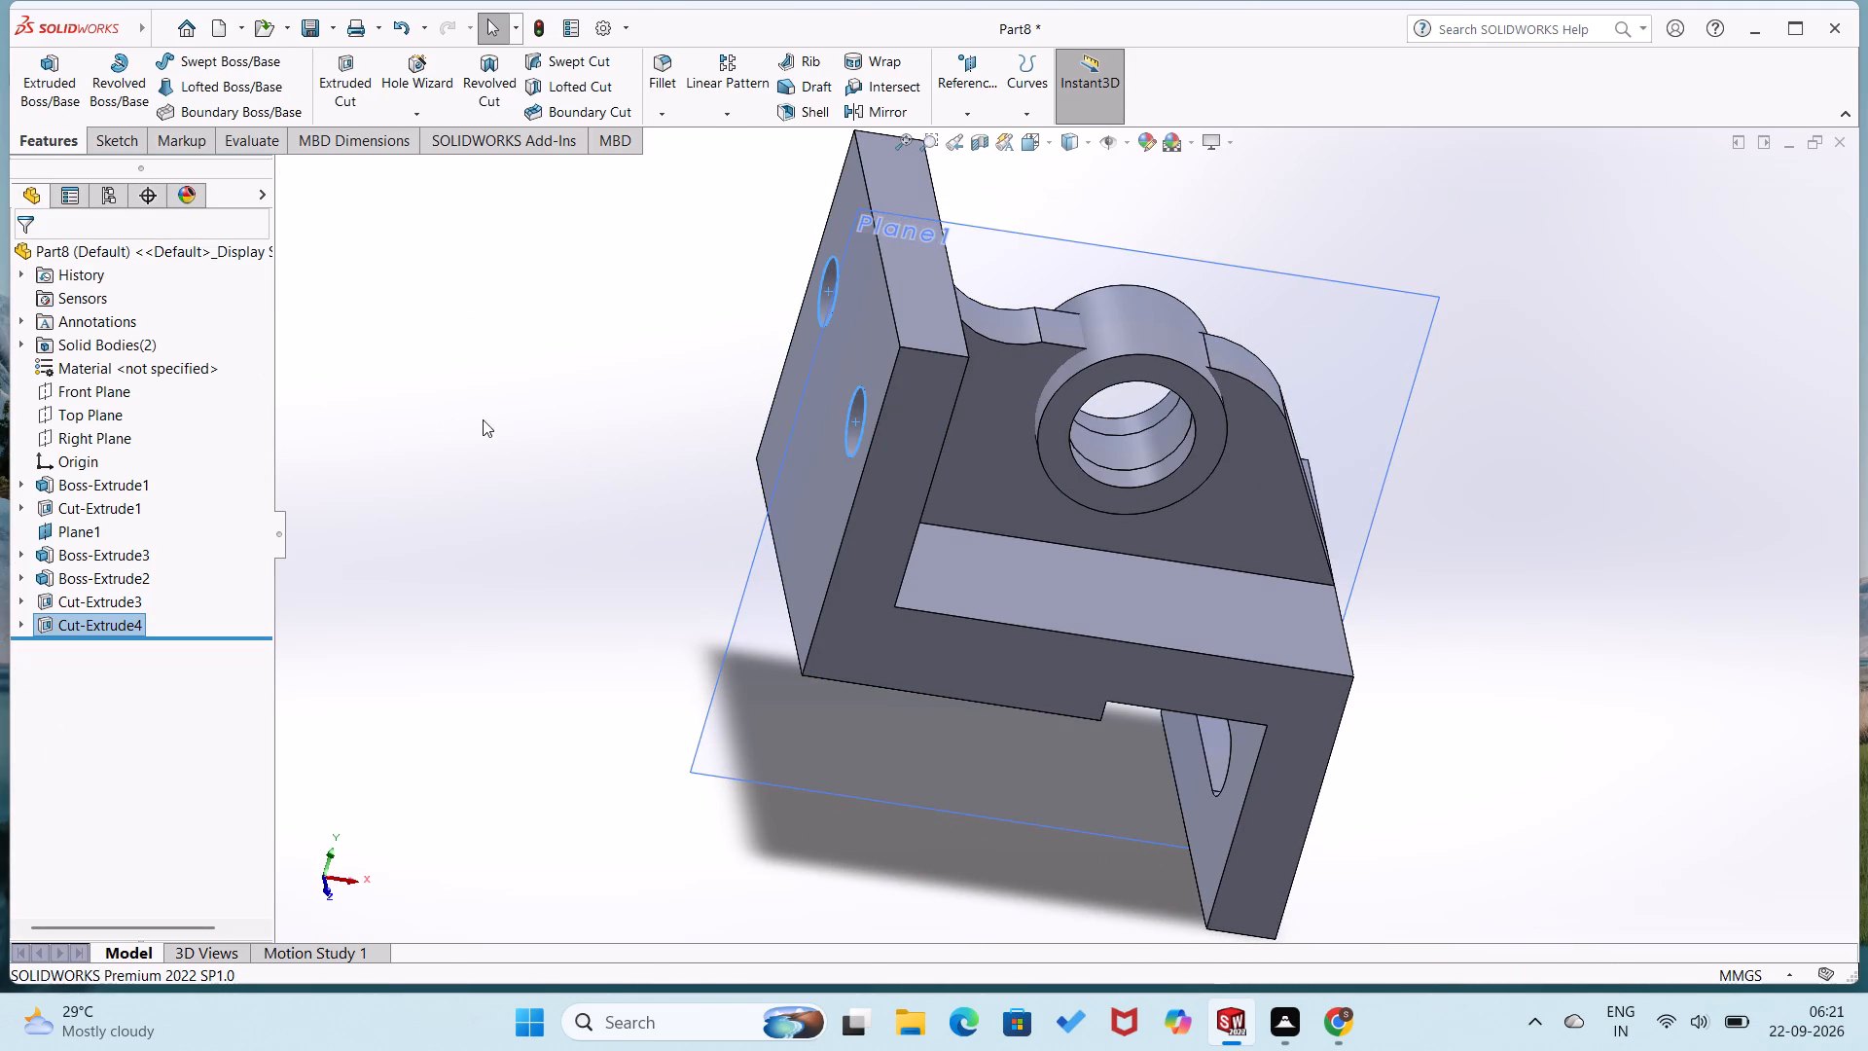
pyautogui.click(488, 420)
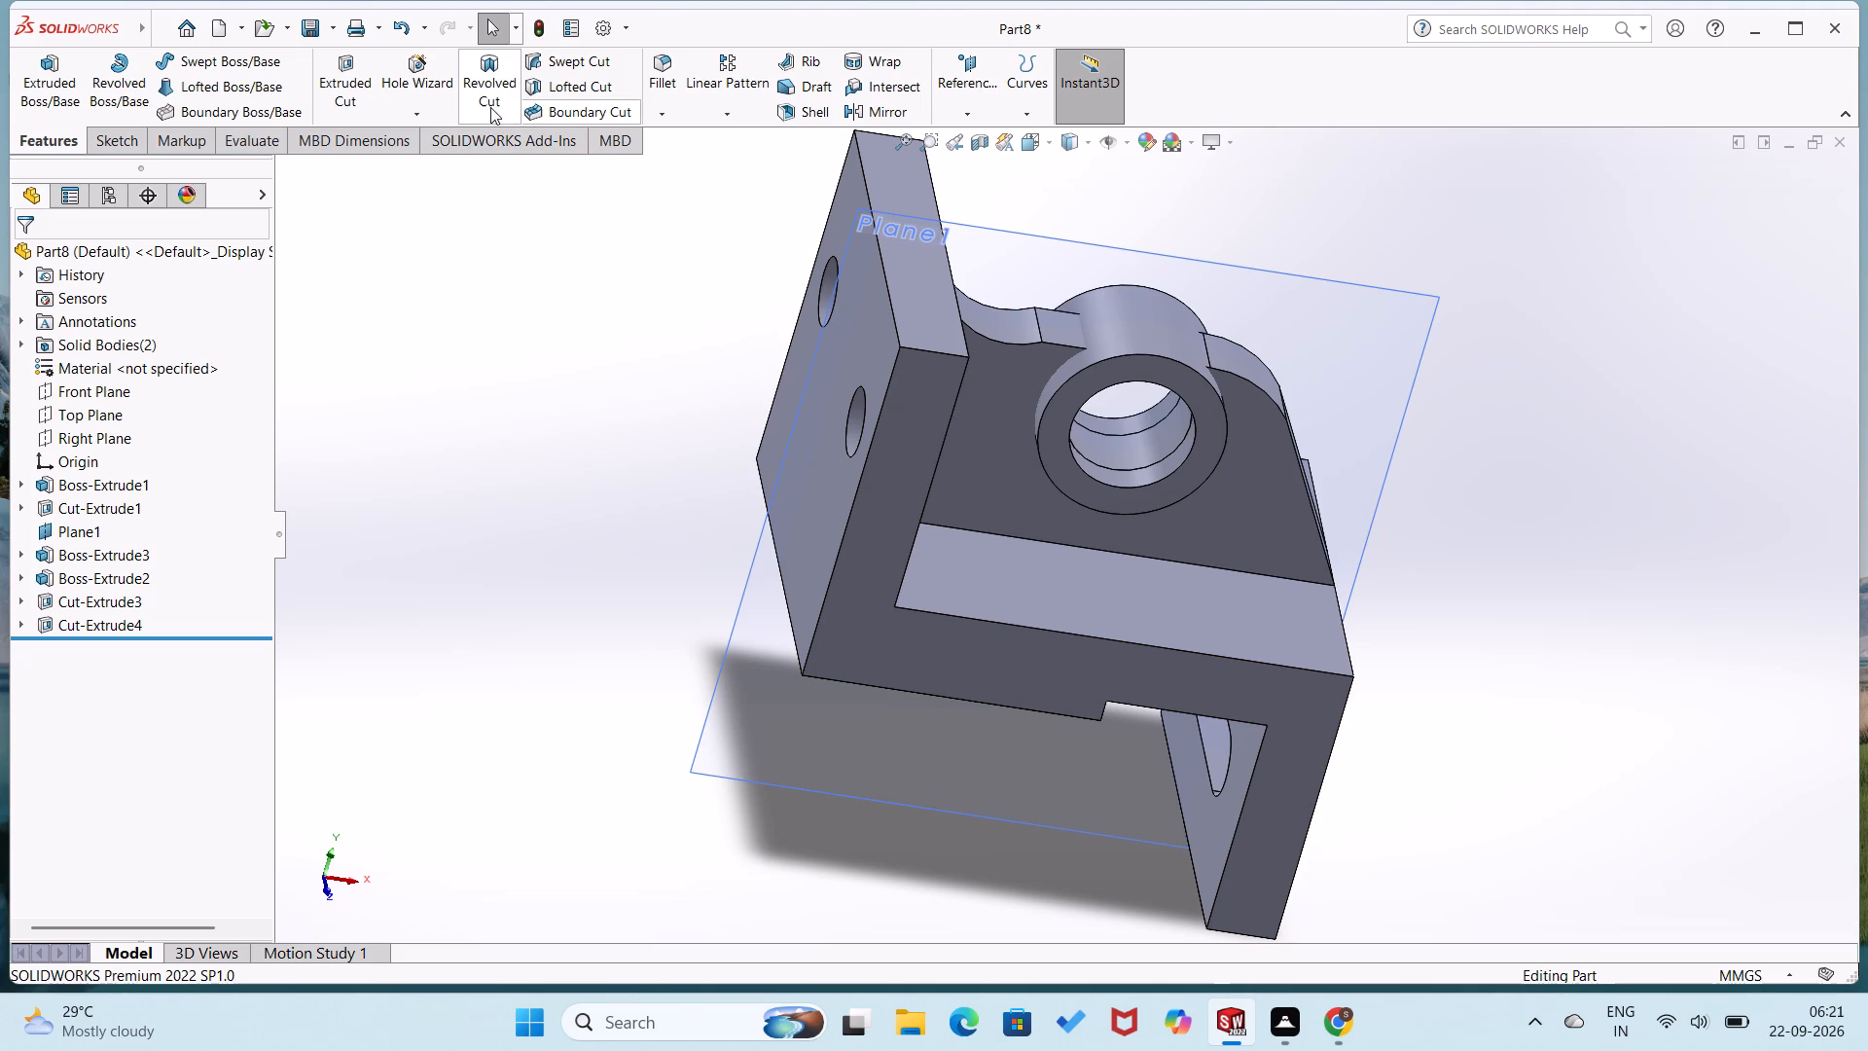
# Fillet the upright plate's top corner edge on the origin side with a 9 mm radius.
pyautogui.click(657, 114)
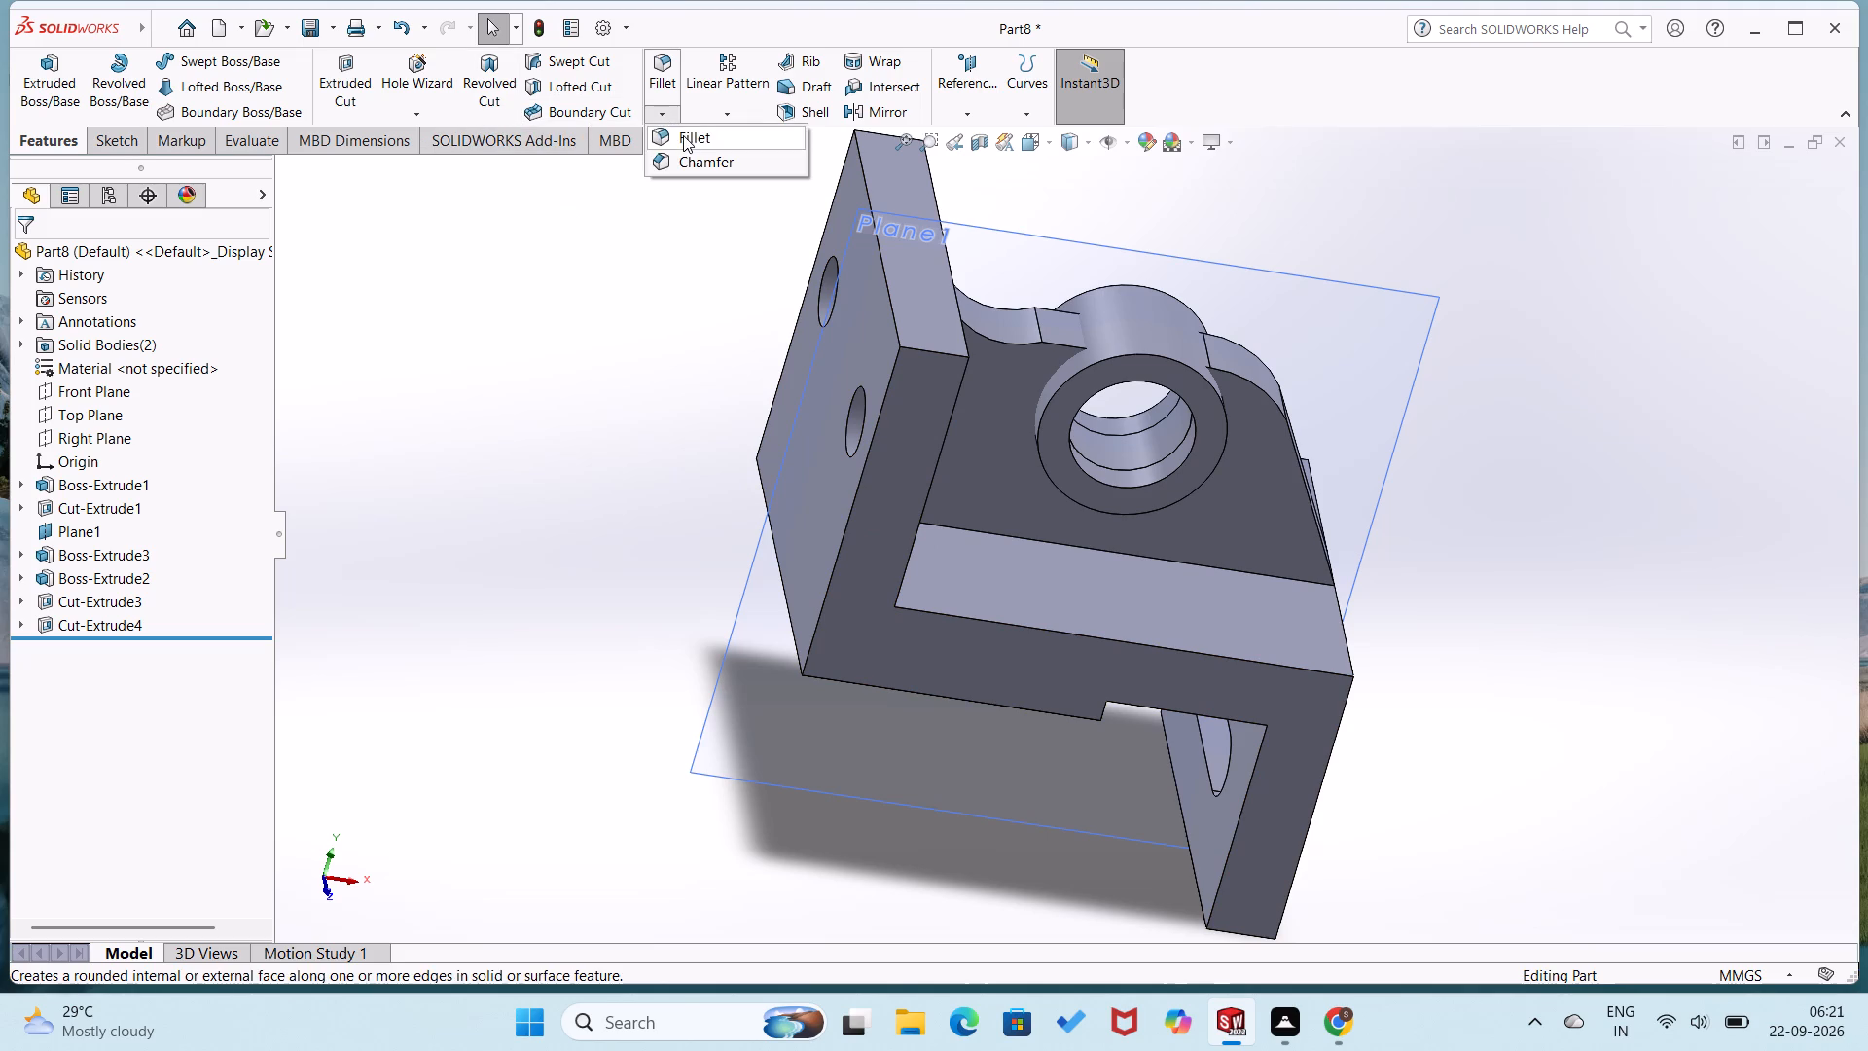
pyautogui.click(685, 136)
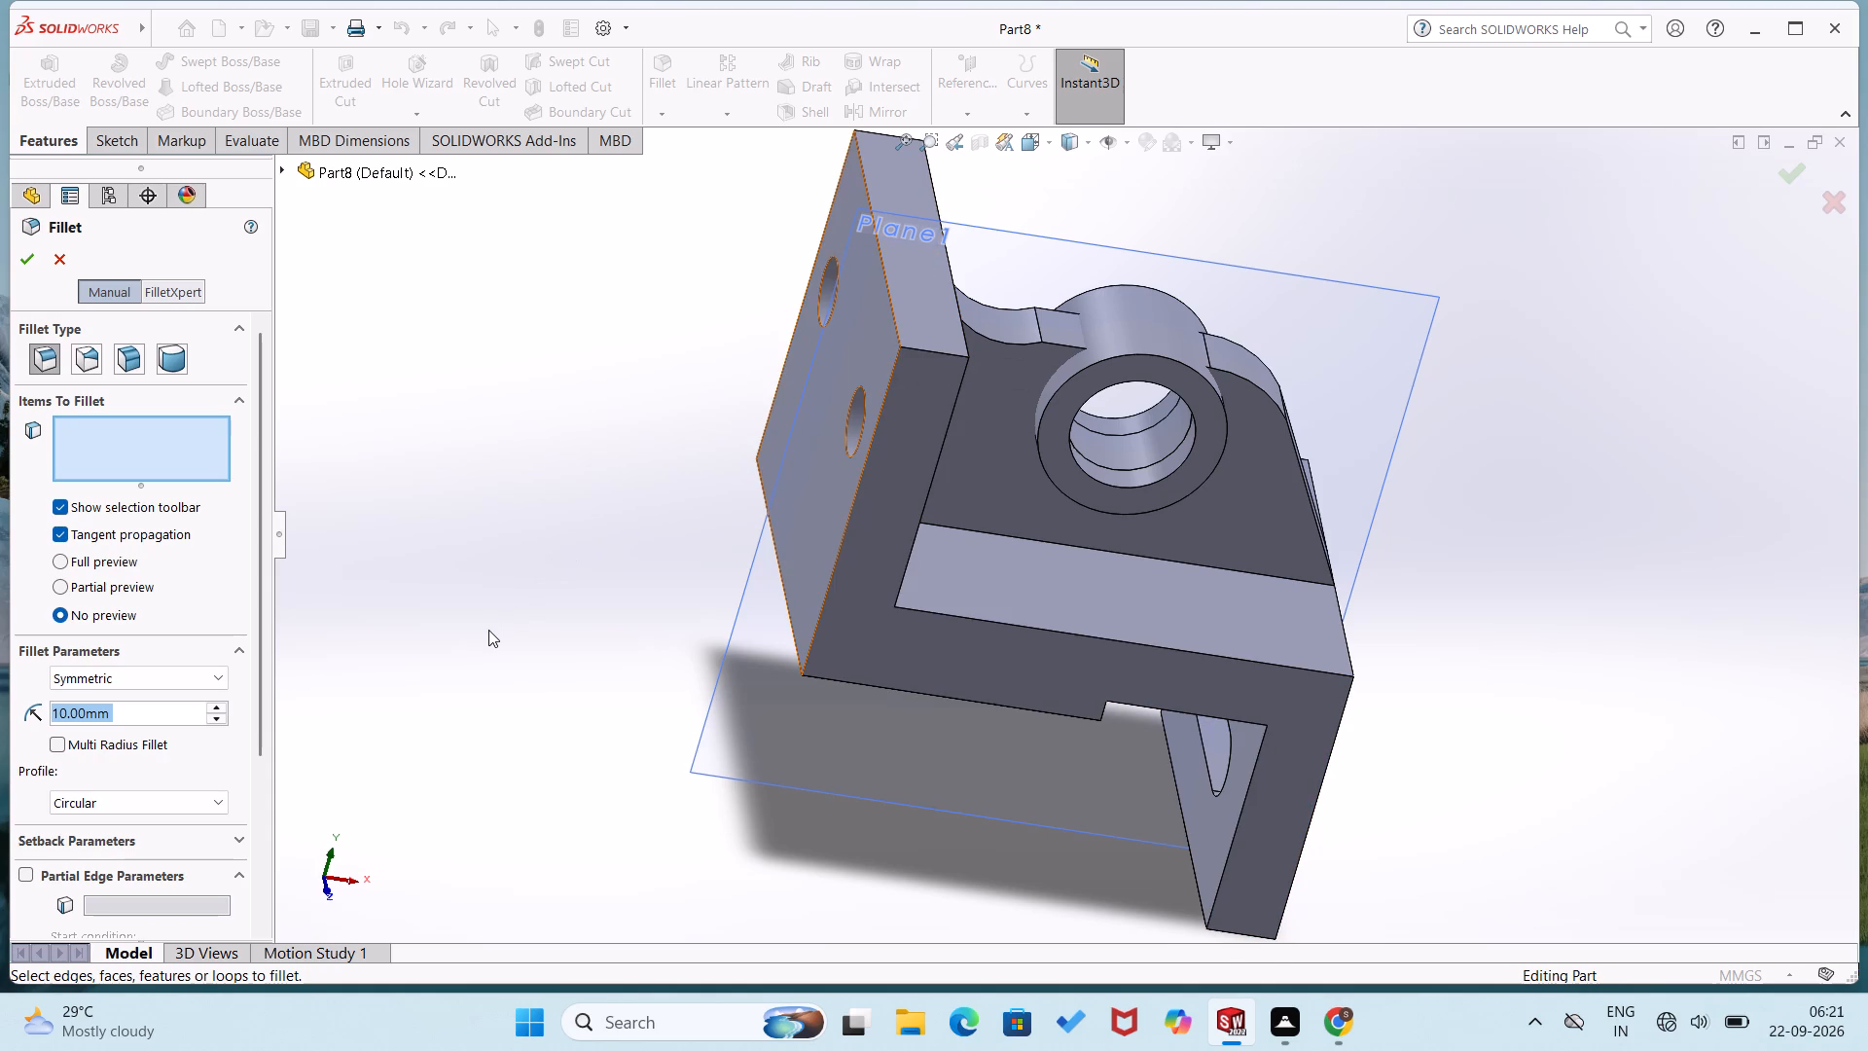
pyautogui.press('9')
pyautogui.press('Return')
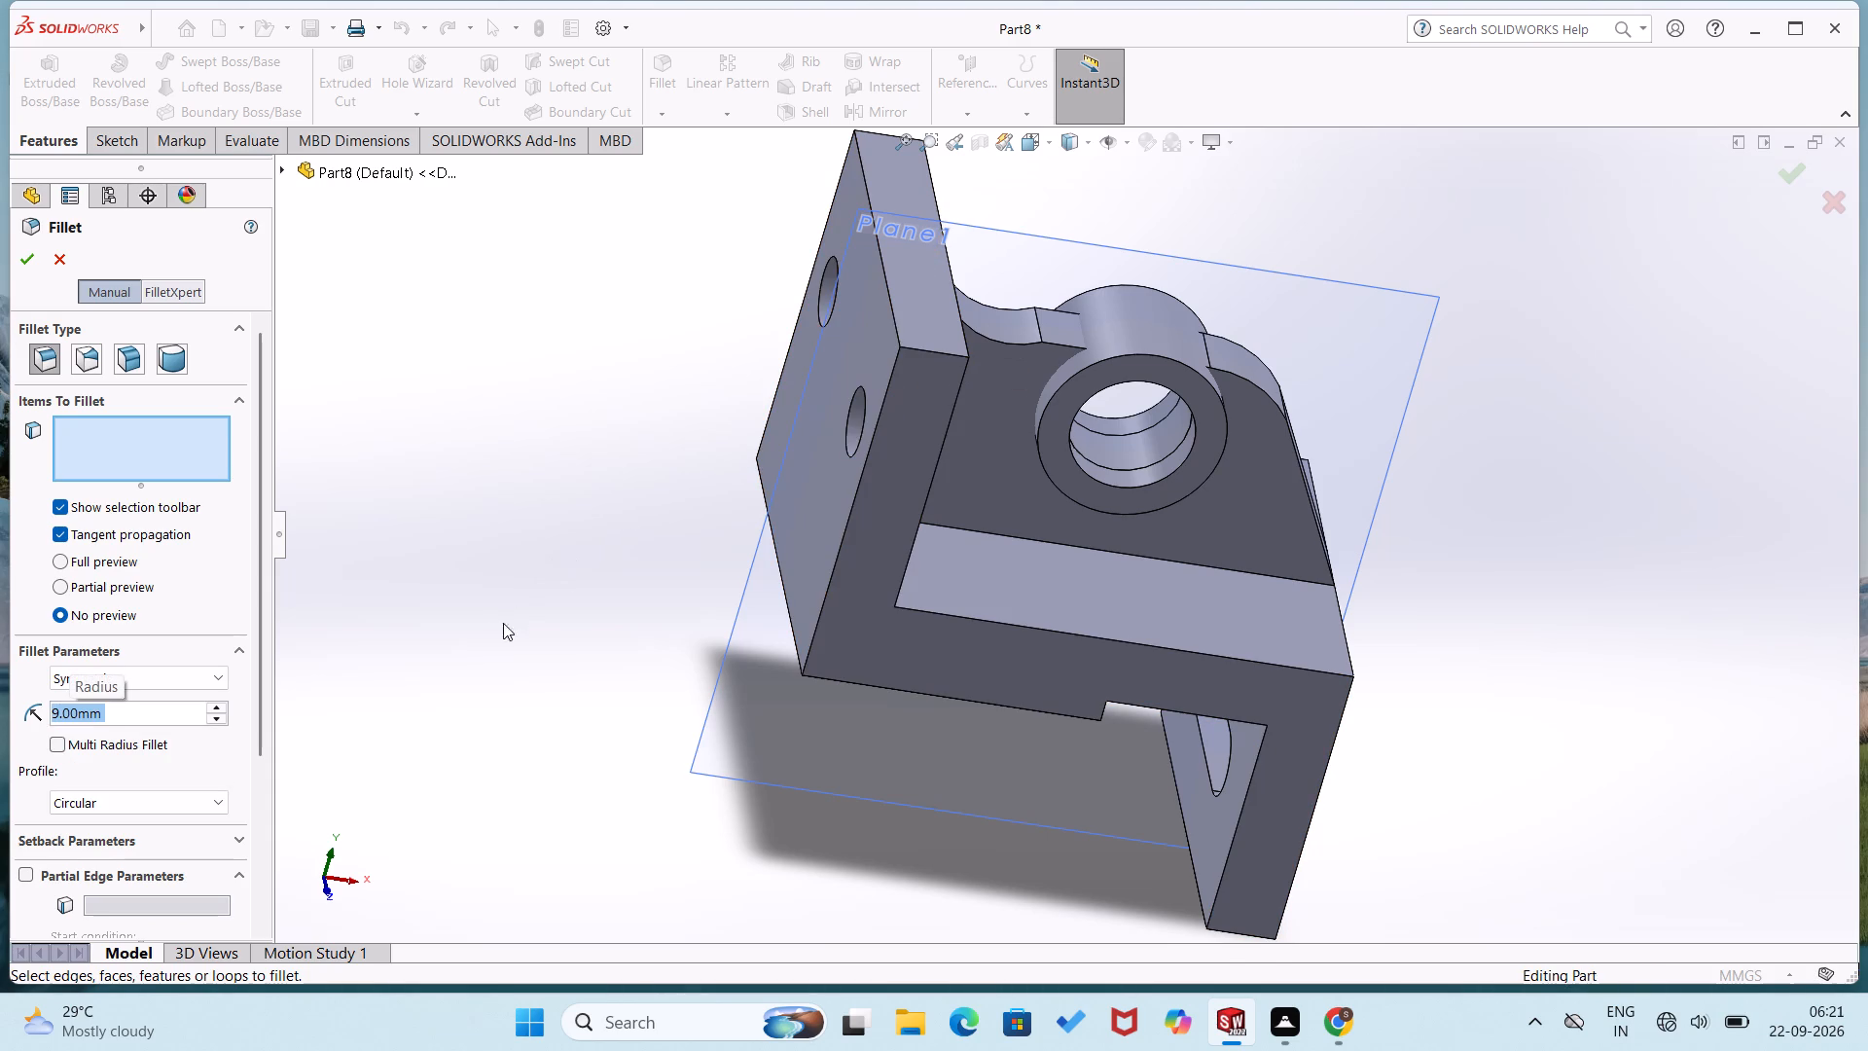
pyautogui.click(928, 350)
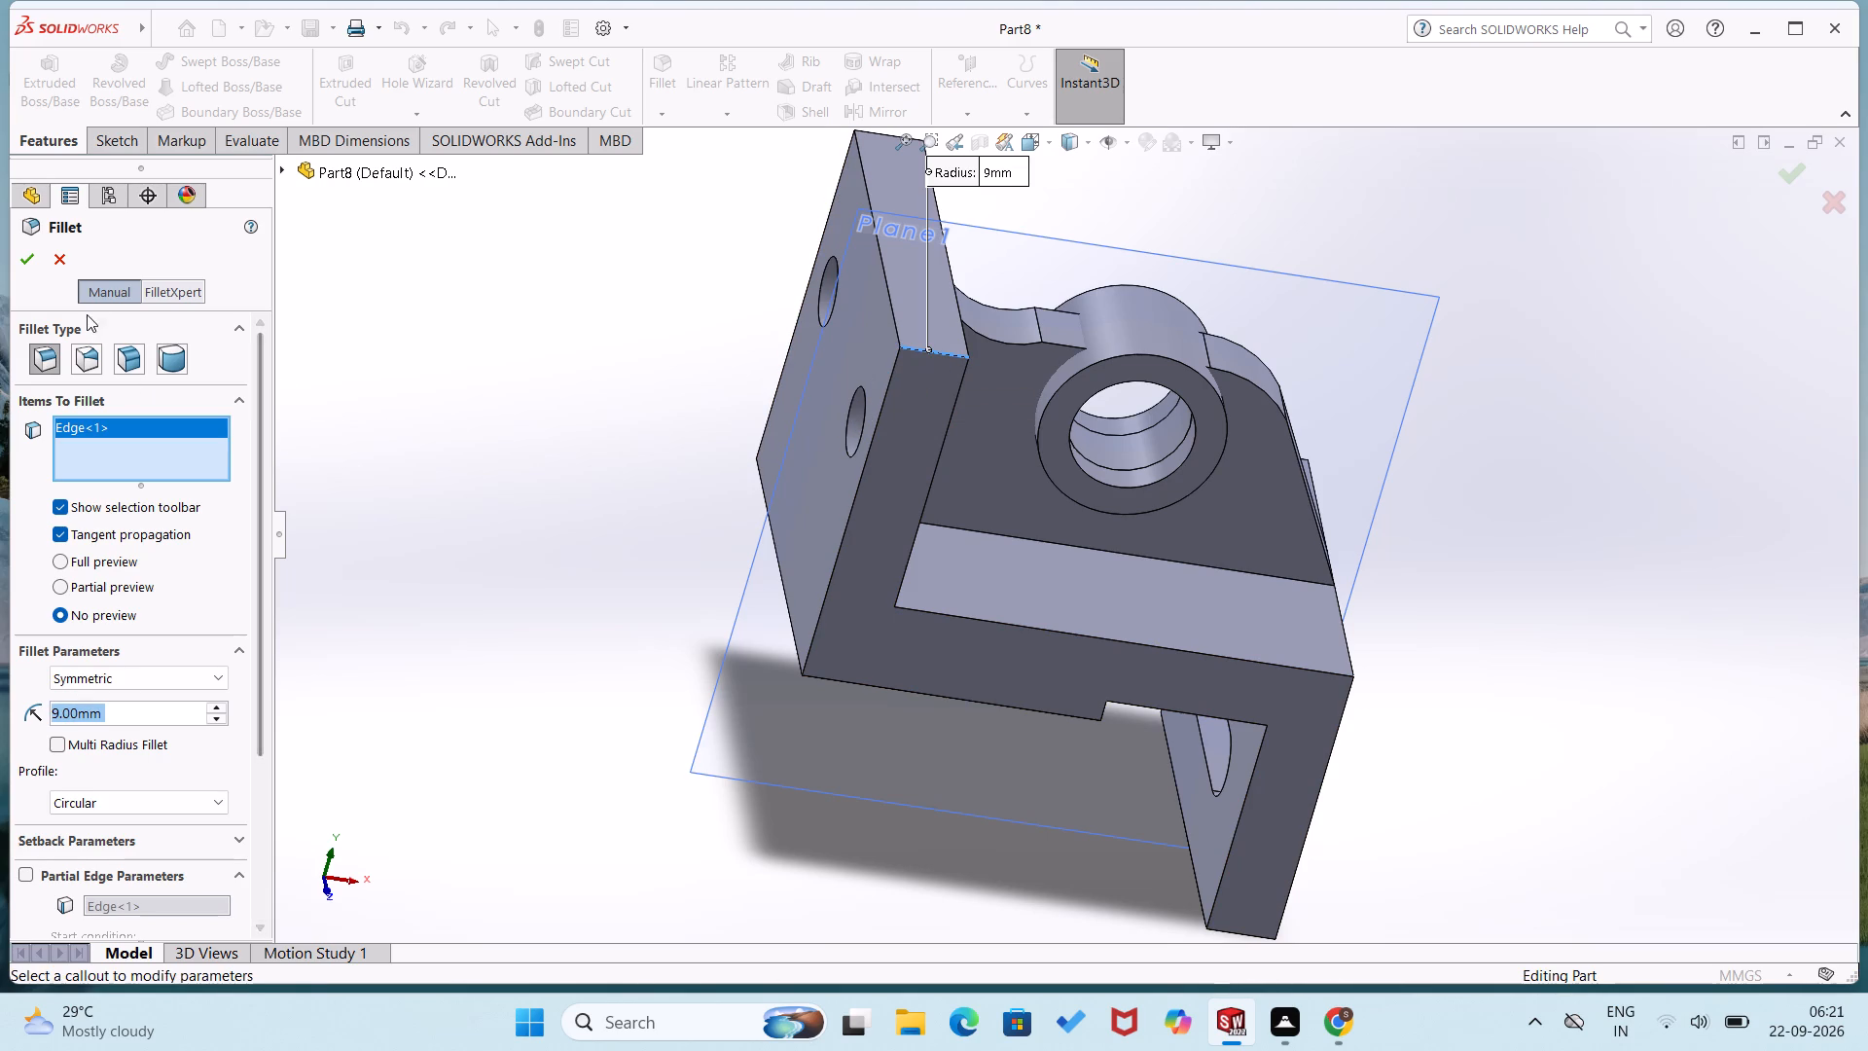
pyautogui.click(20, 257)
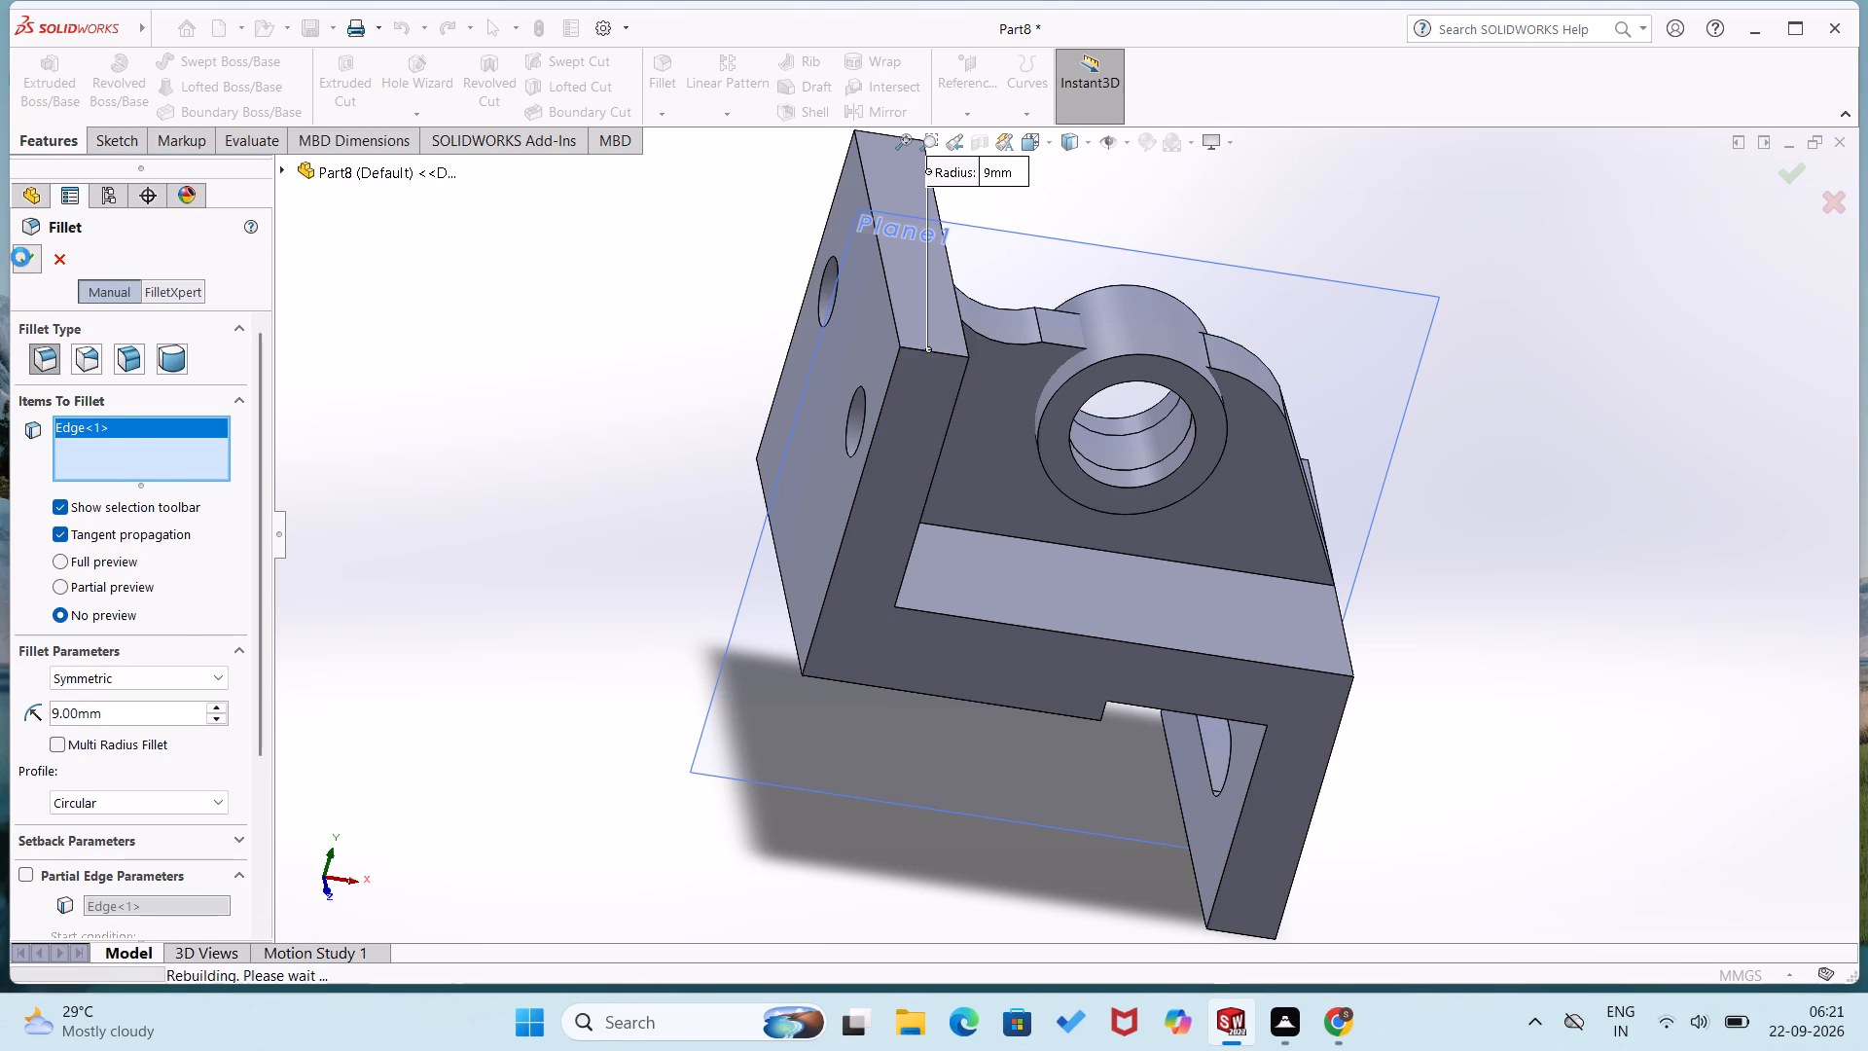
pyautogui.click(331, 437)
# Fillet the upright plate's other top corner edge with a 9 mm radius.
pyautogui.moveTo(391, 483); pyautogui.dragTo(558, 708, button='middle')
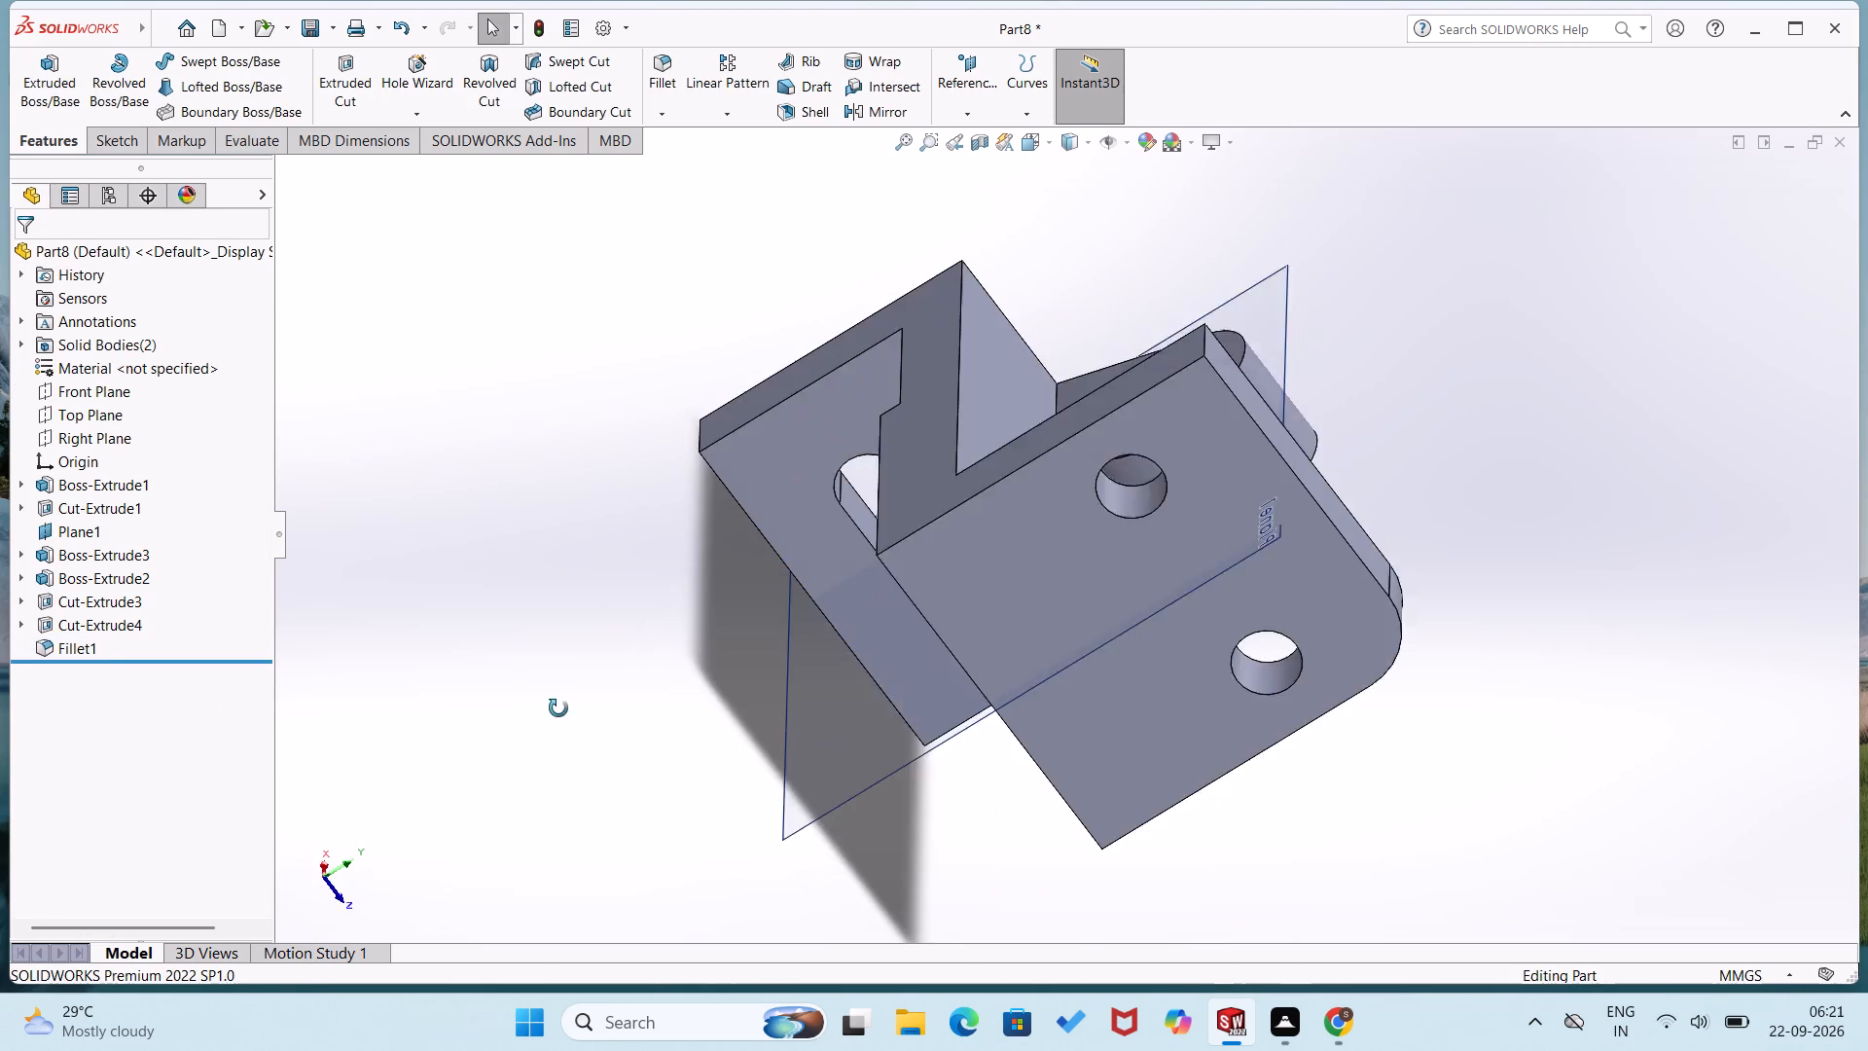
pyautogui.moveTo(558, 708); pyautogui.dragTo(590, 783, button='middle')
pyautogui.click(663, 118)
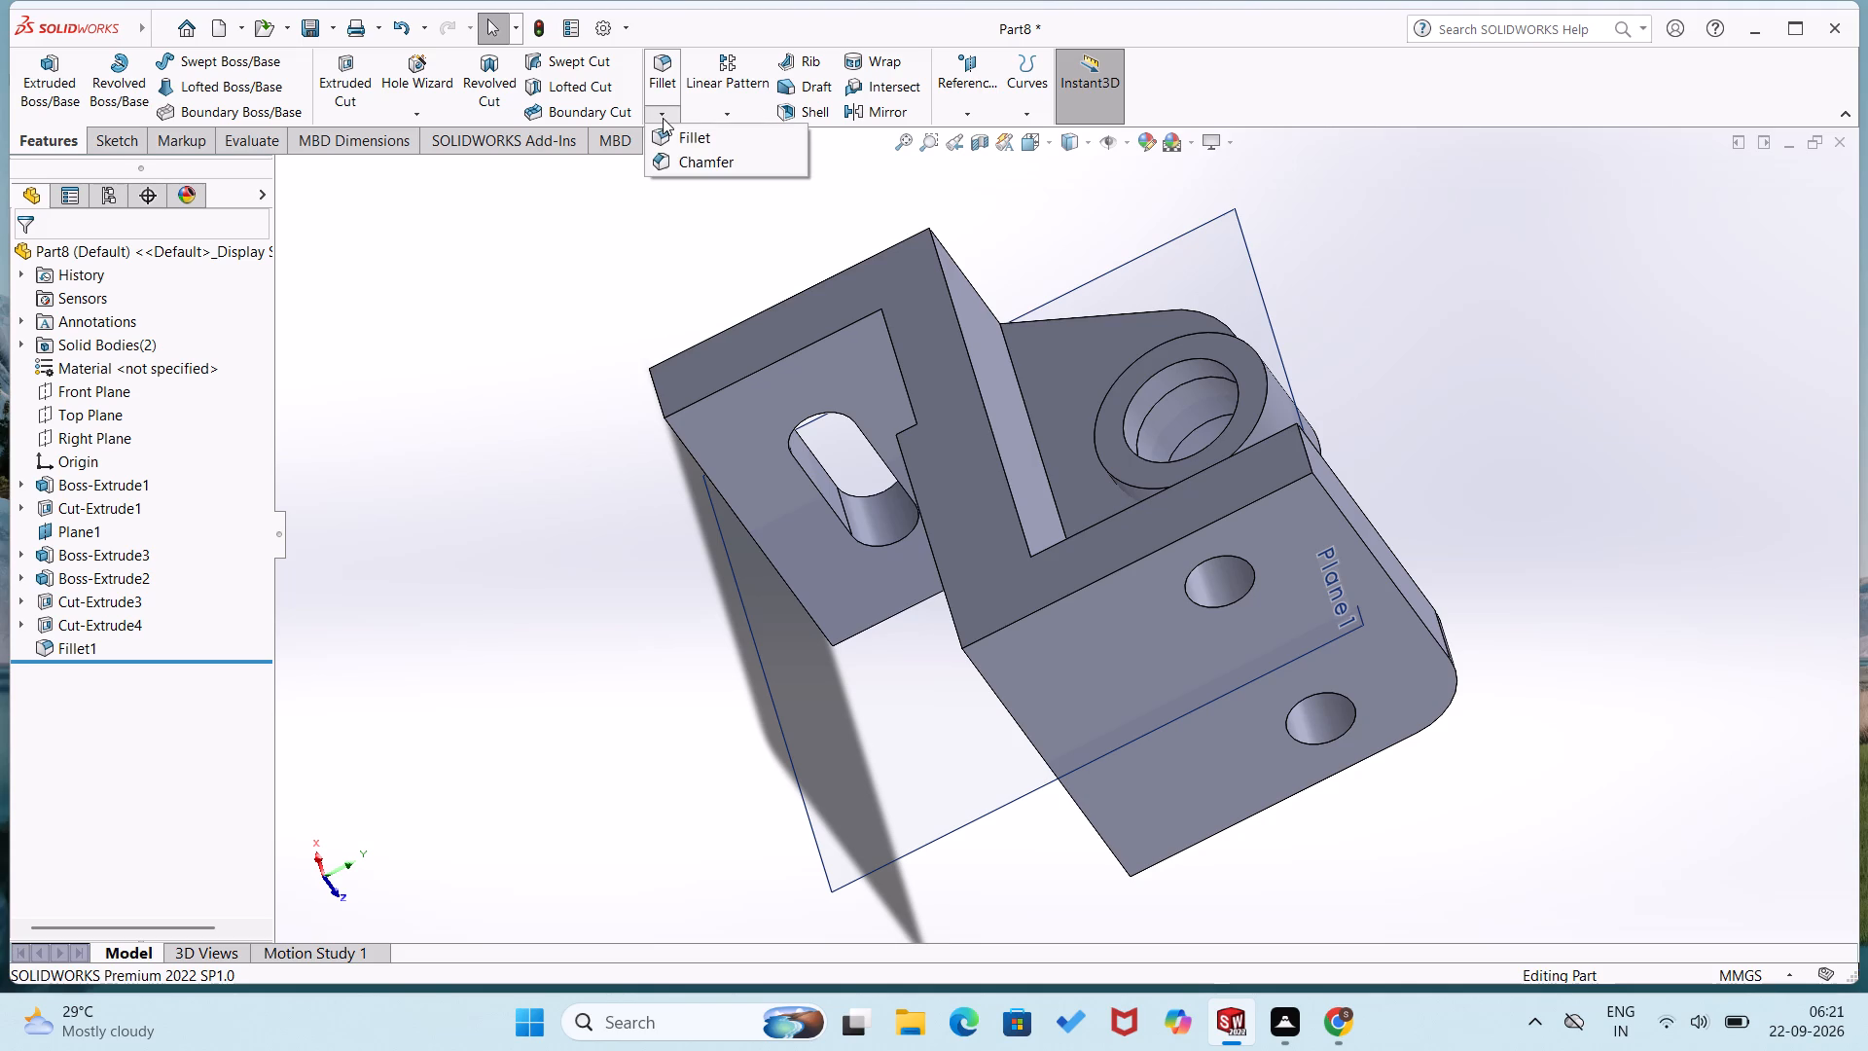
pyautogui.click(686, 149)
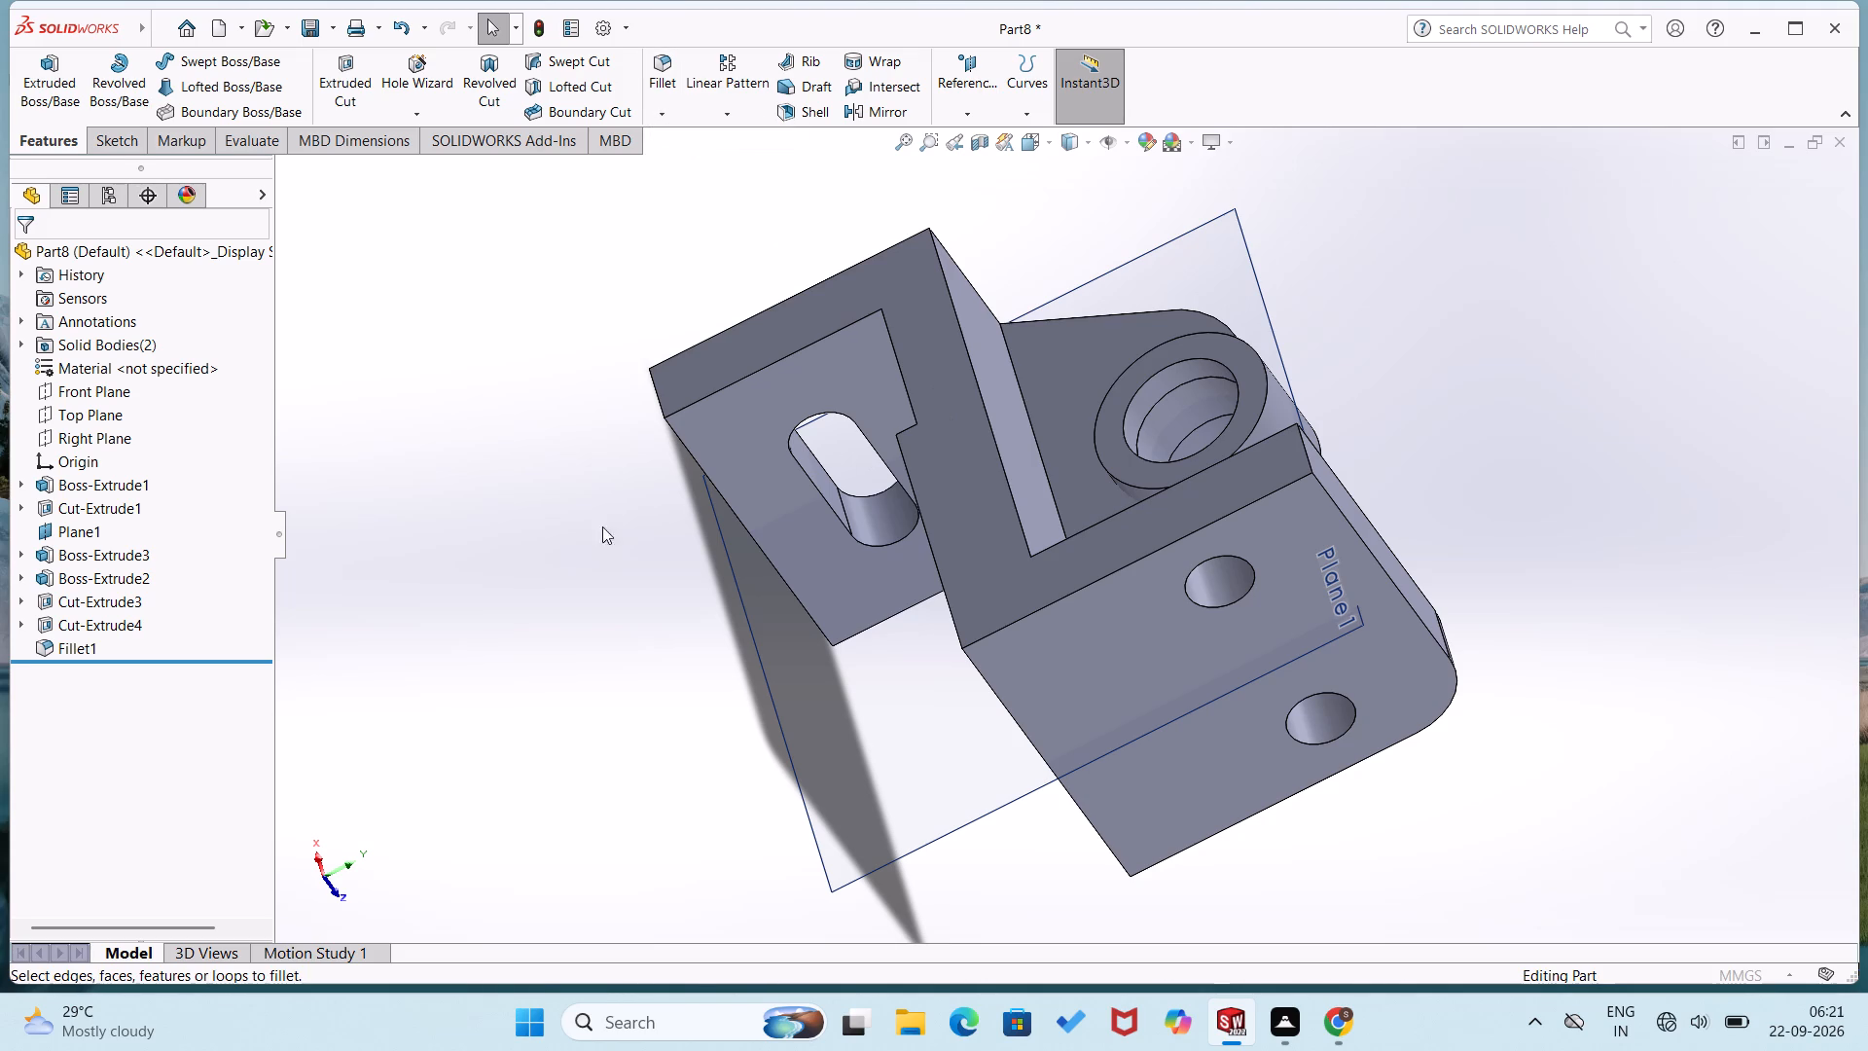
pyautogui.moveTo(596, 541); pyautogui.dragTo(506, 591, button='middle')
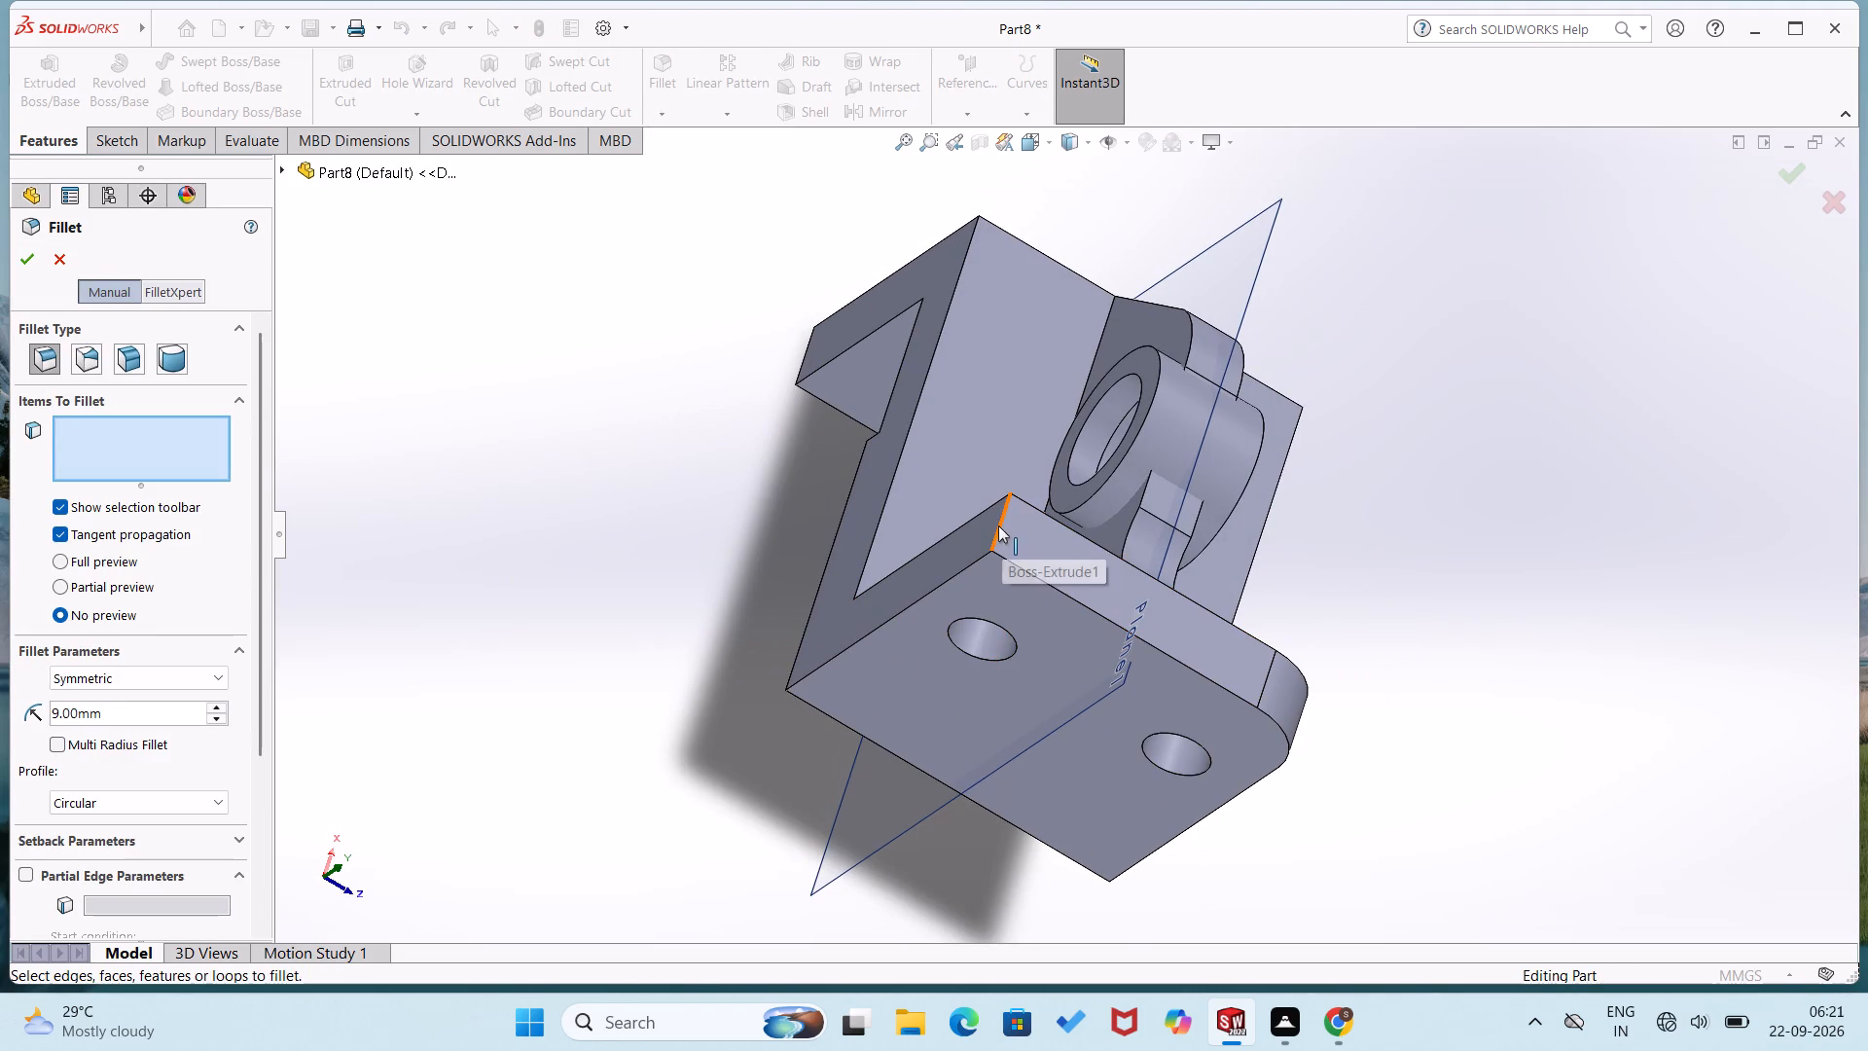
pyautogui.click(998, 525)
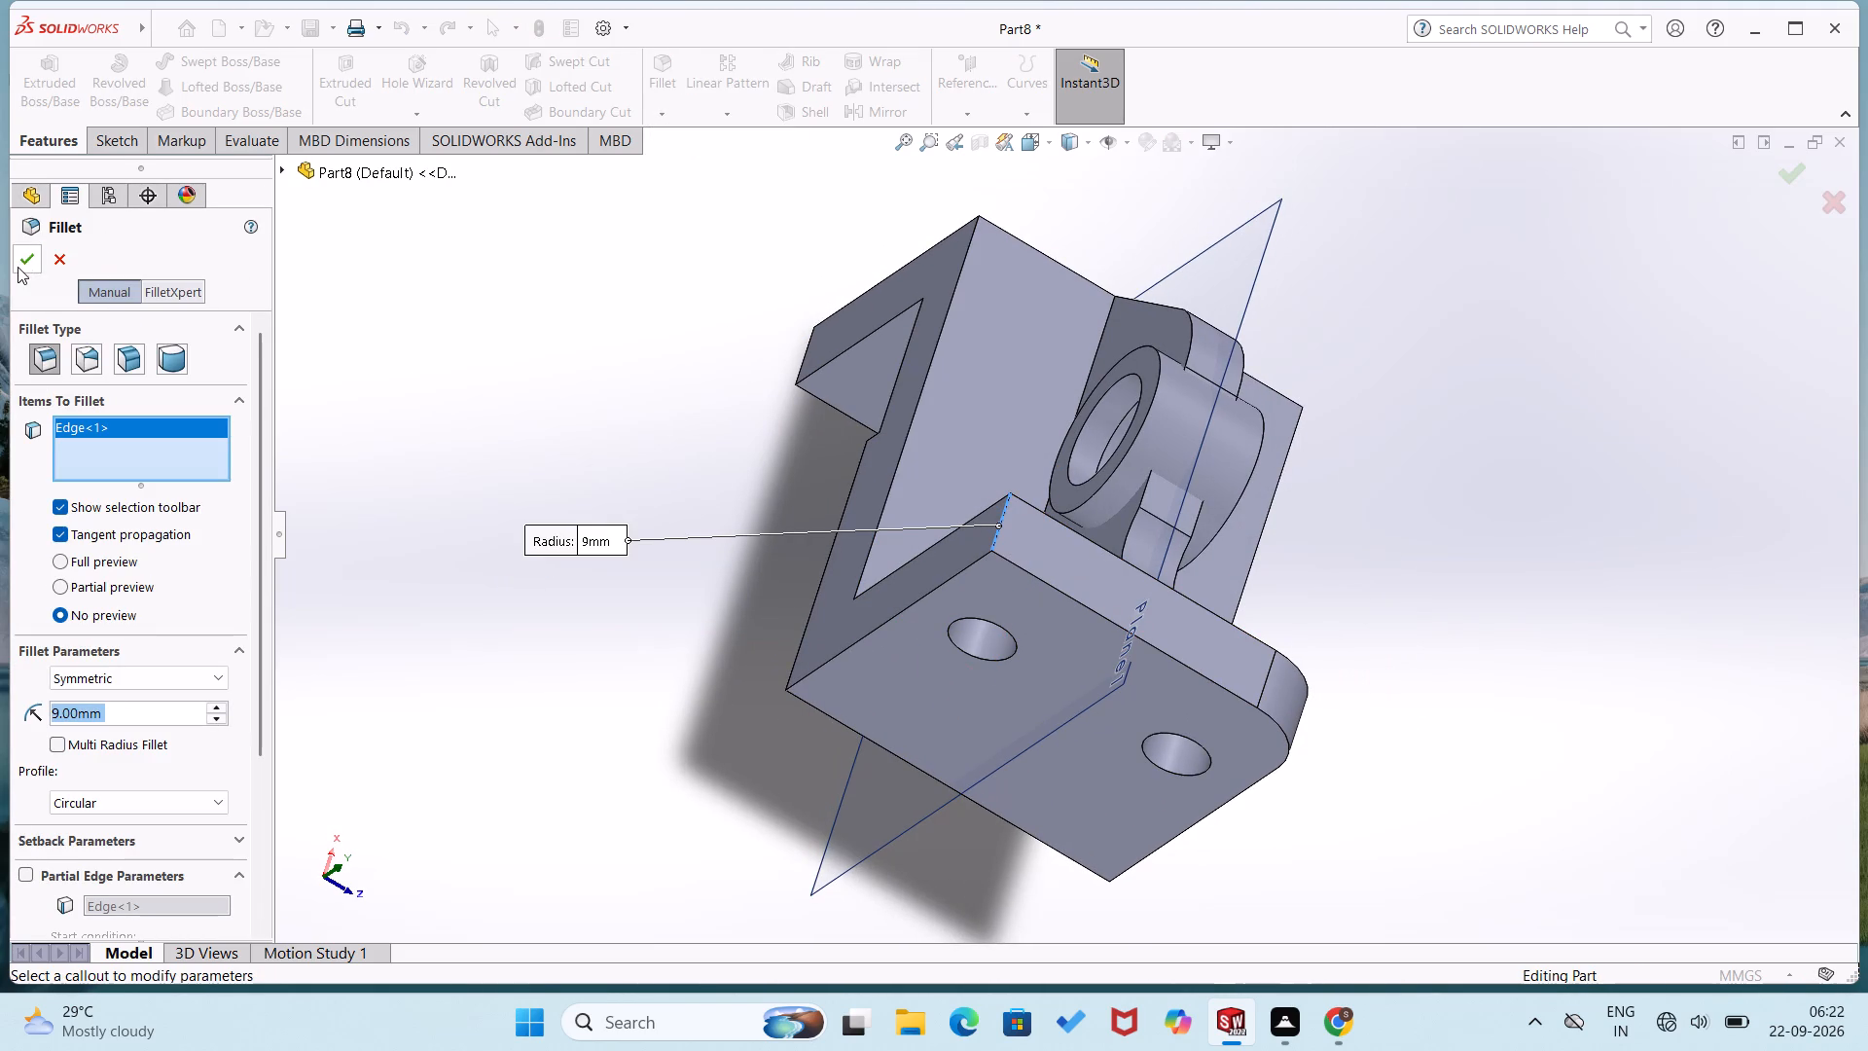
pyautogui.click(18, 267)
pyautogui.click(541, 517)
# Show the part in isometric view and hide the reference plane Plane1.
pyautogui.moveTo(733, 566); pyautogui.dragTo(568, 422, button='middle')
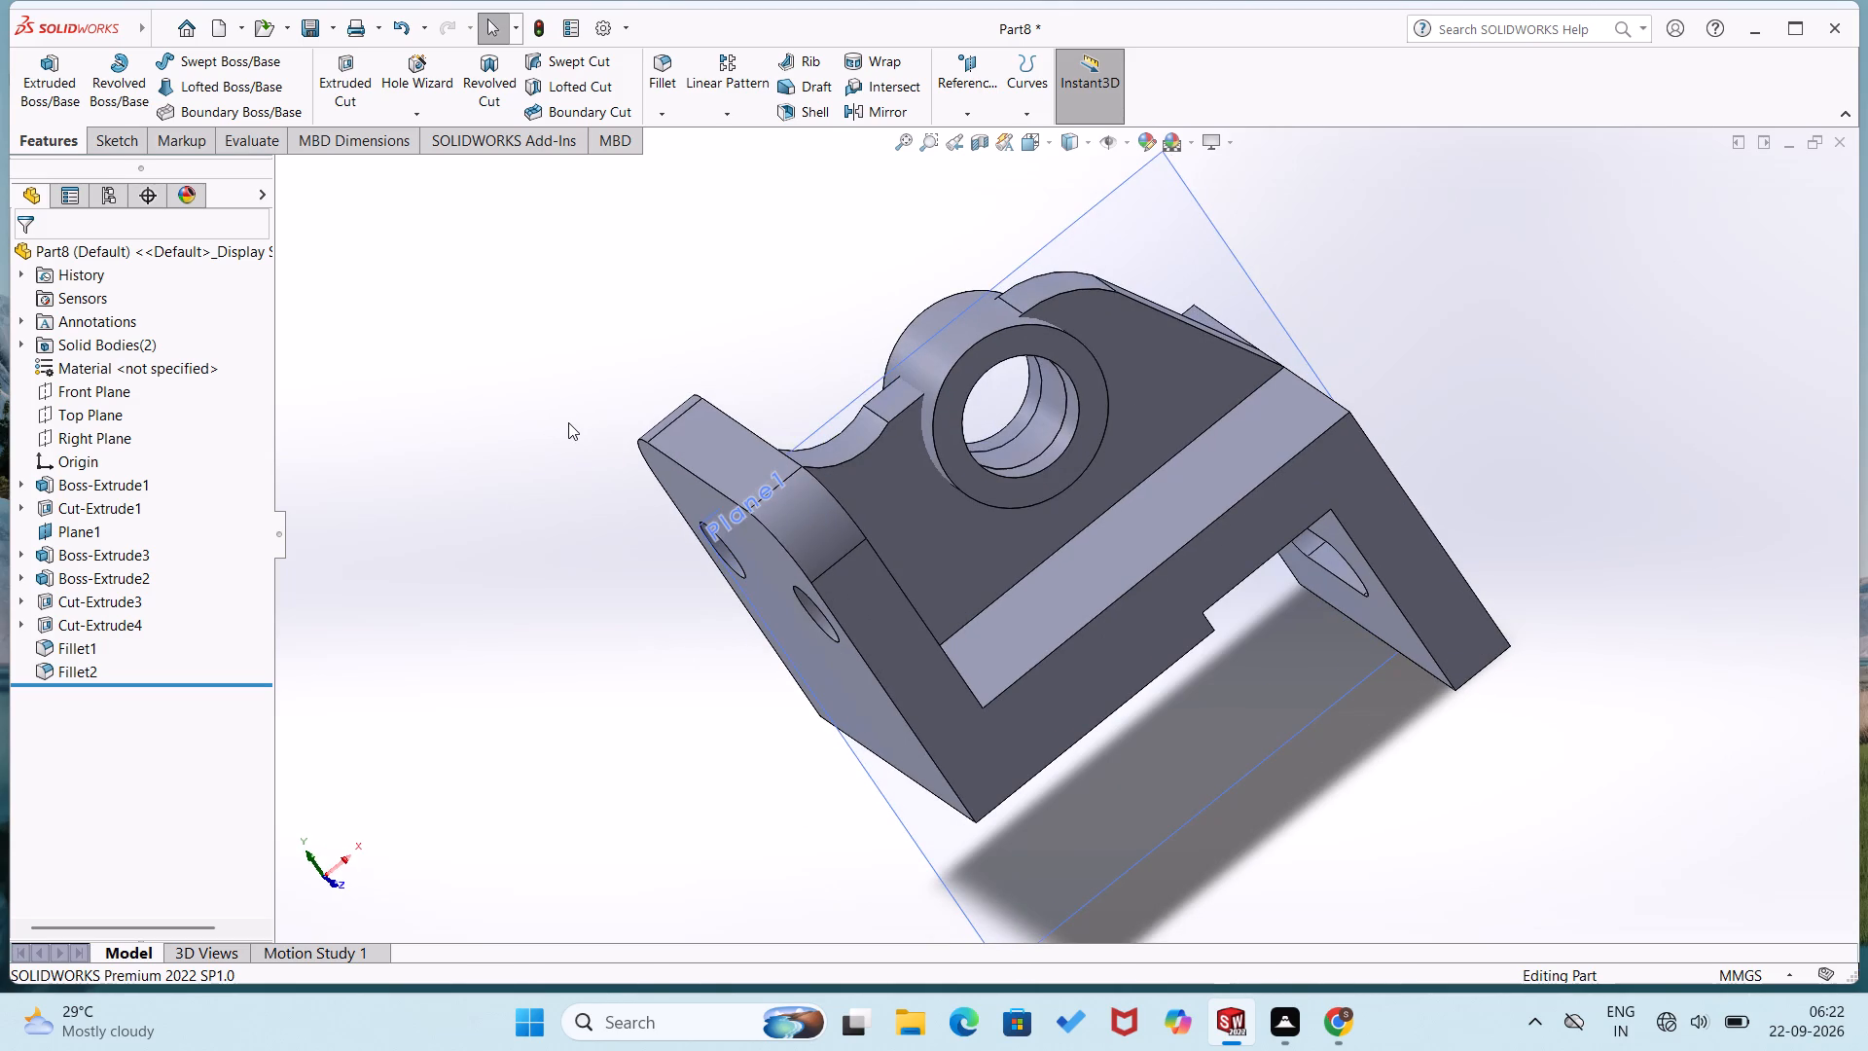
pyautogui.hotkey('ctrl', '7')
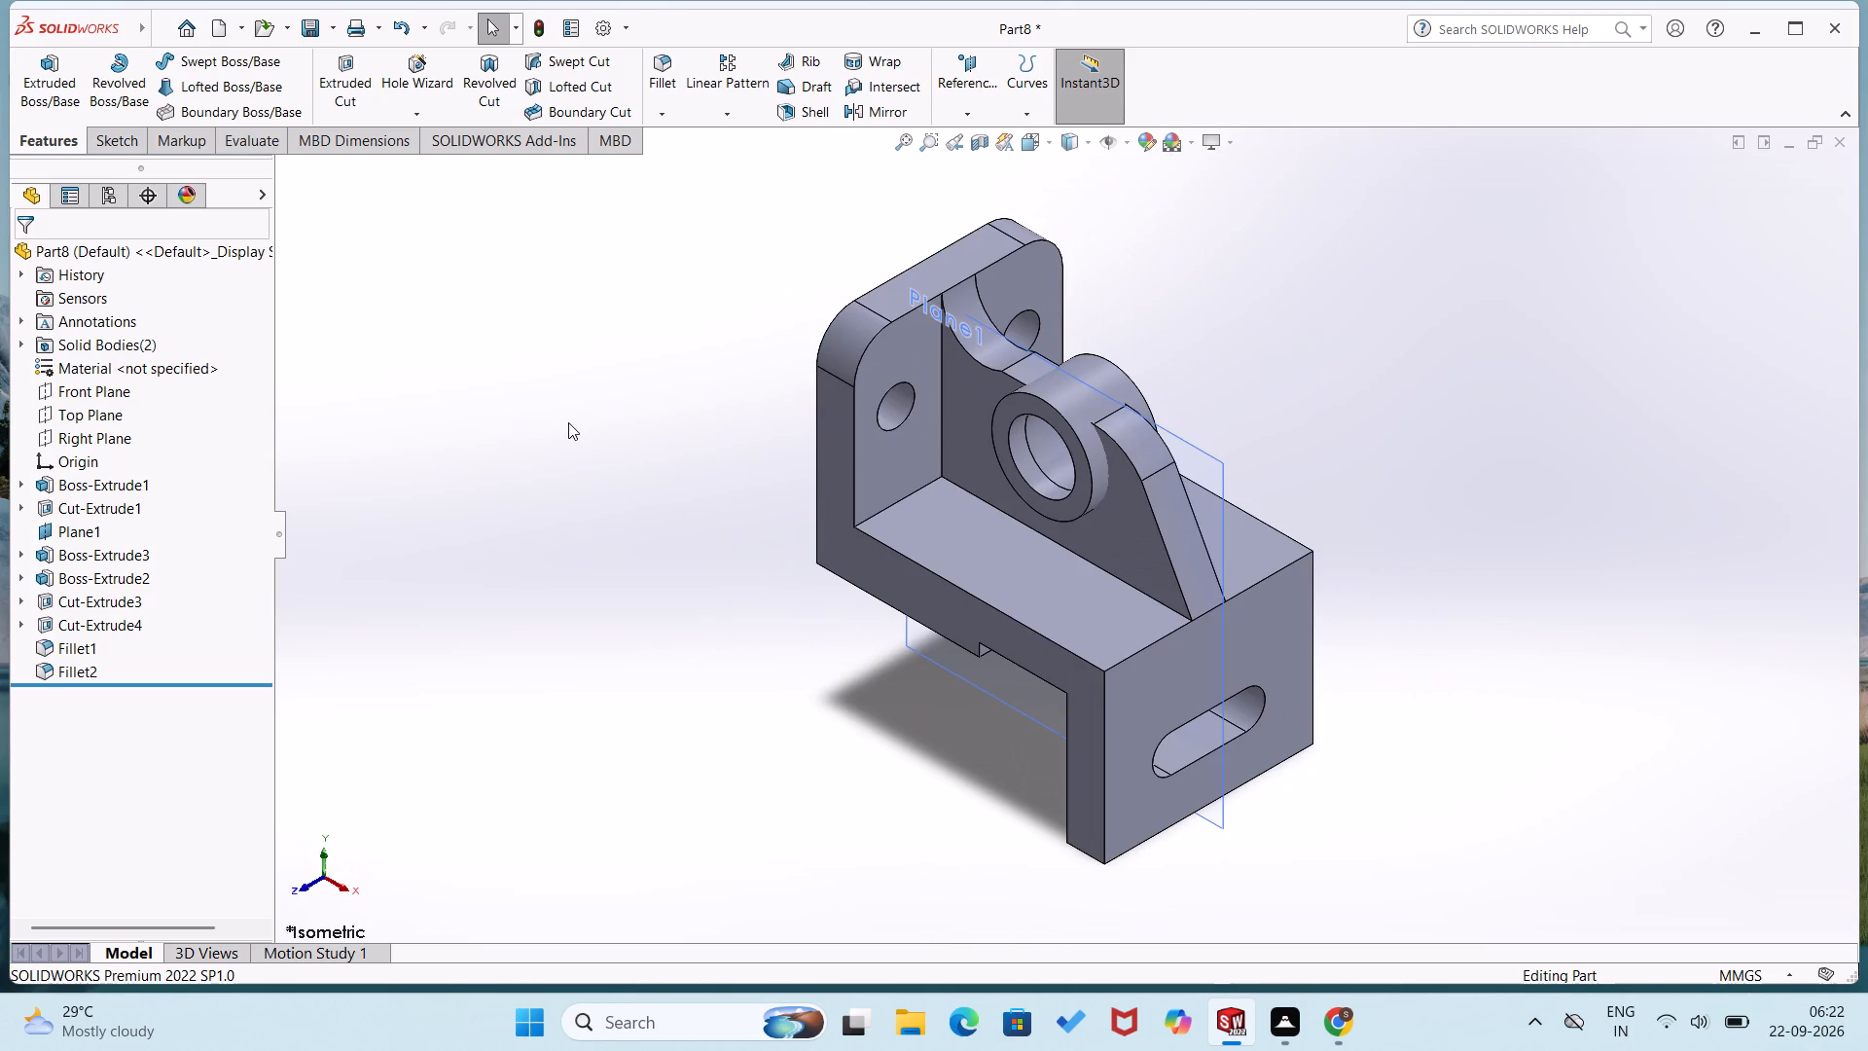
pyautogui.click(456, 453)
pyautogui.click(593, 369)
pyautogui.rightClick(1208, 454)
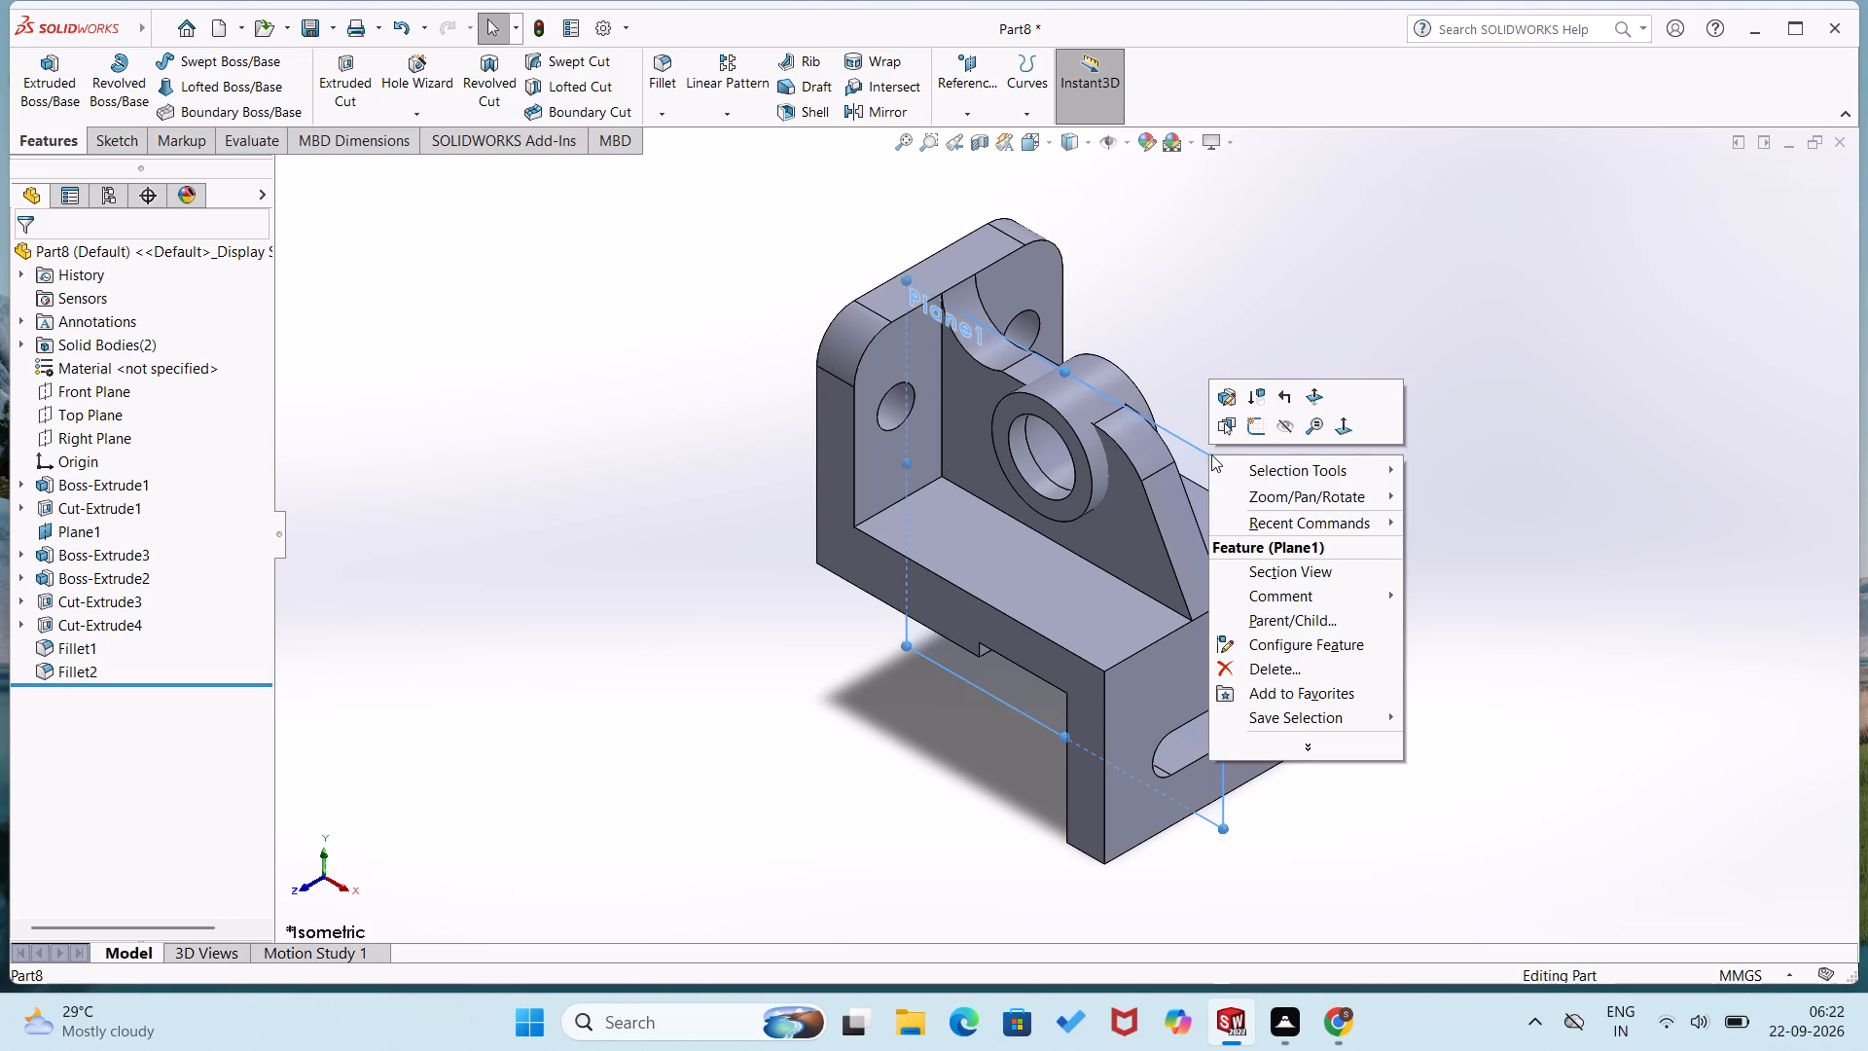
pyautogui.click(1285, 417)
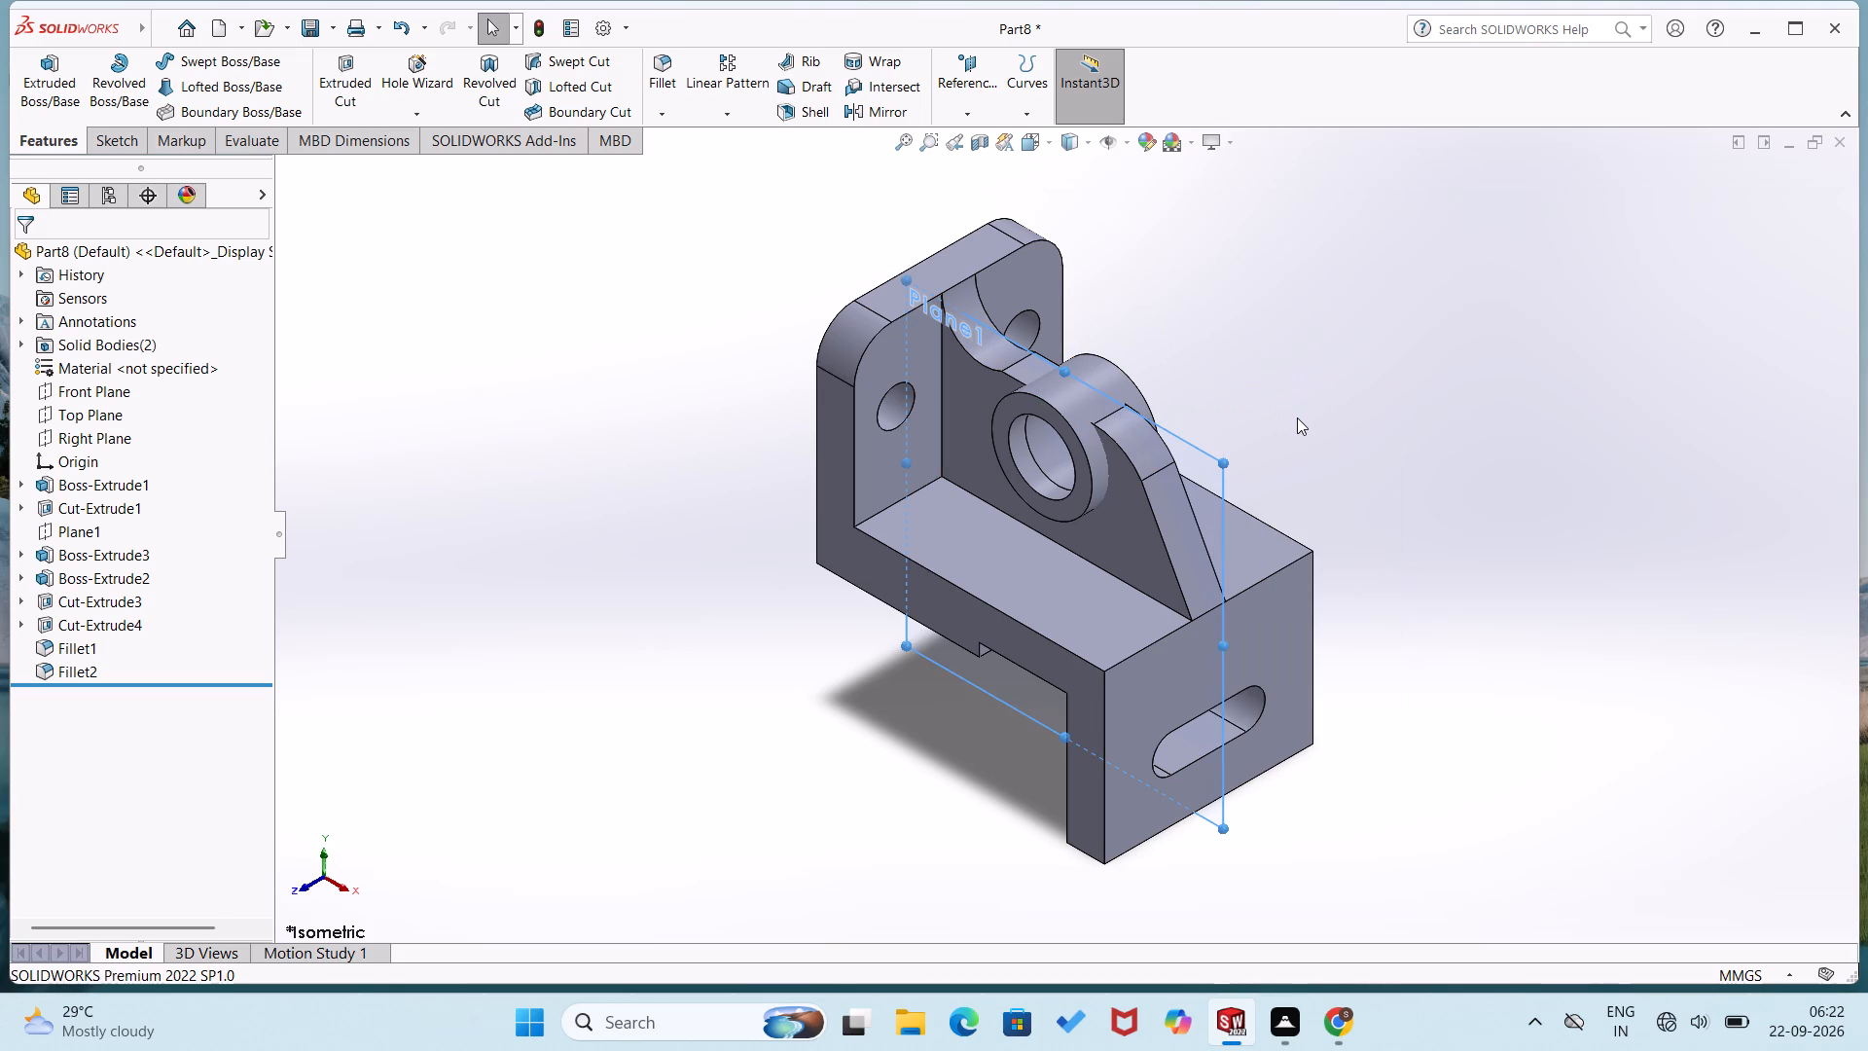
pyautogui.click(1297, 417)
pyautogui.moveTo(1298, 417); pyautogui.dragTo(1296, 397, button='middle')
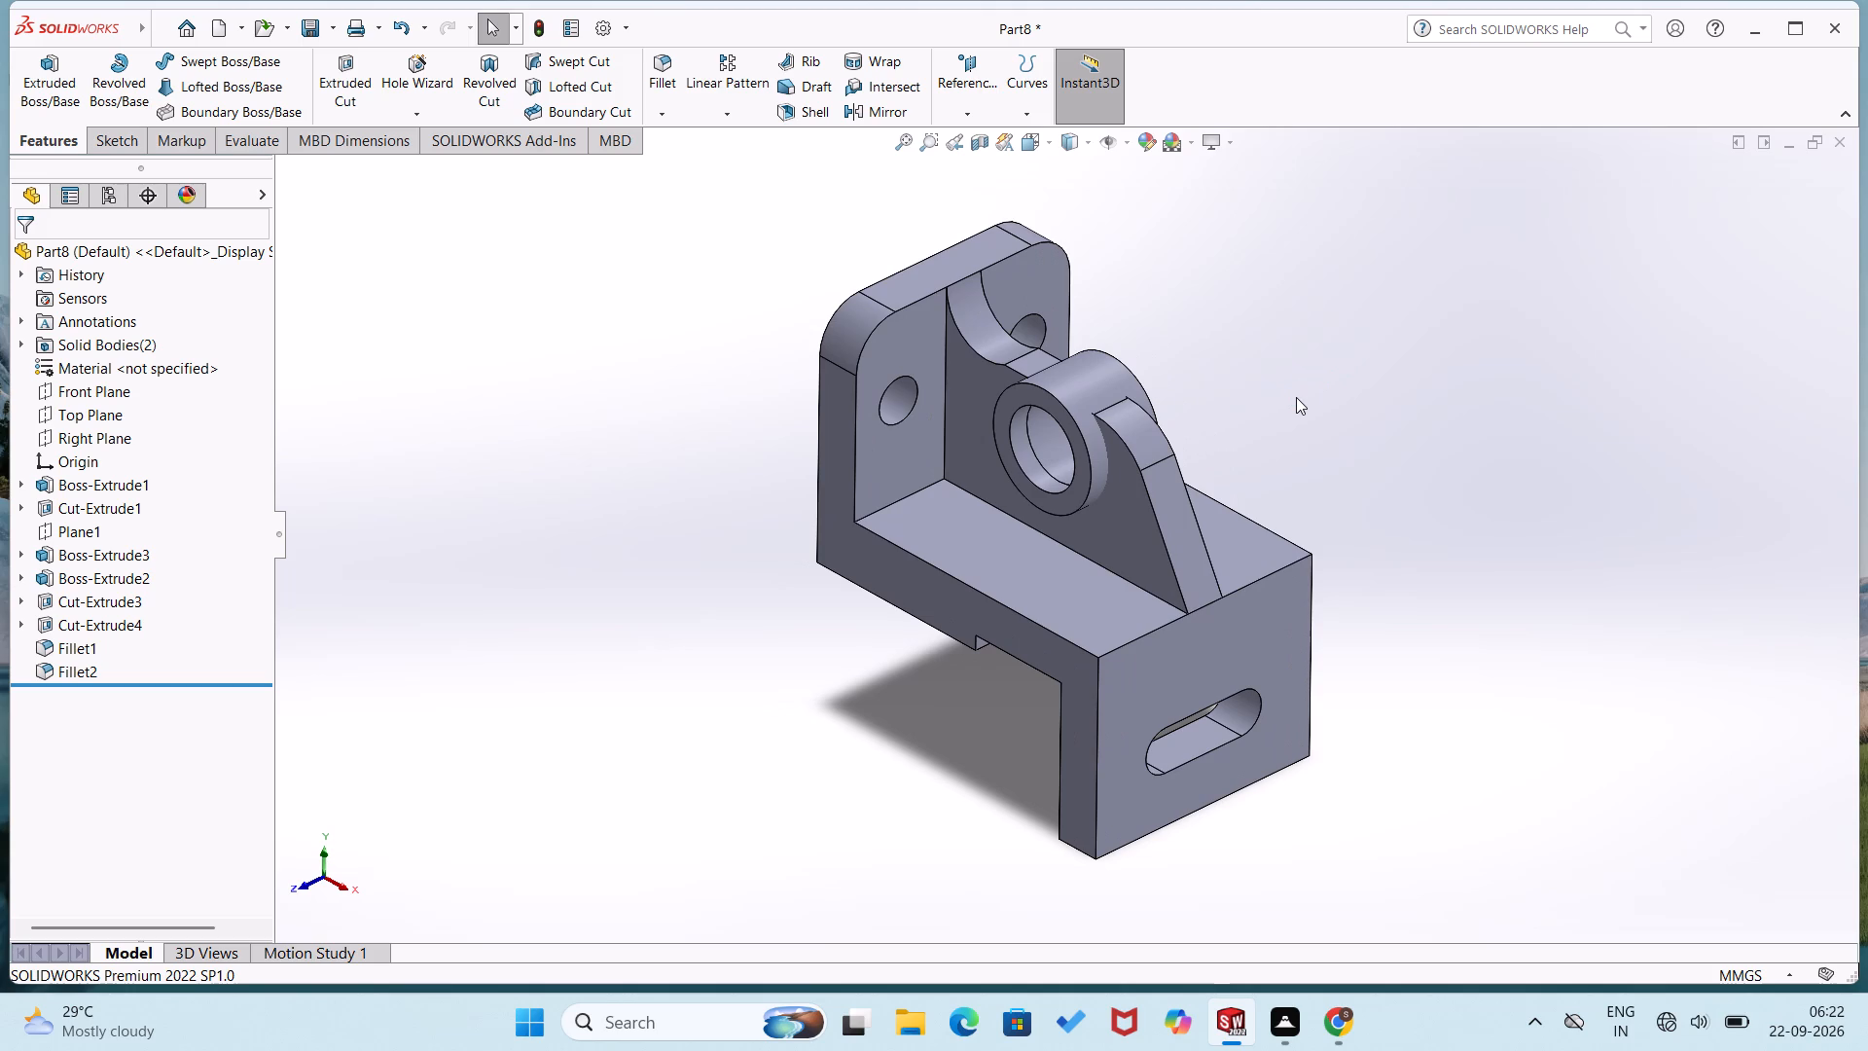
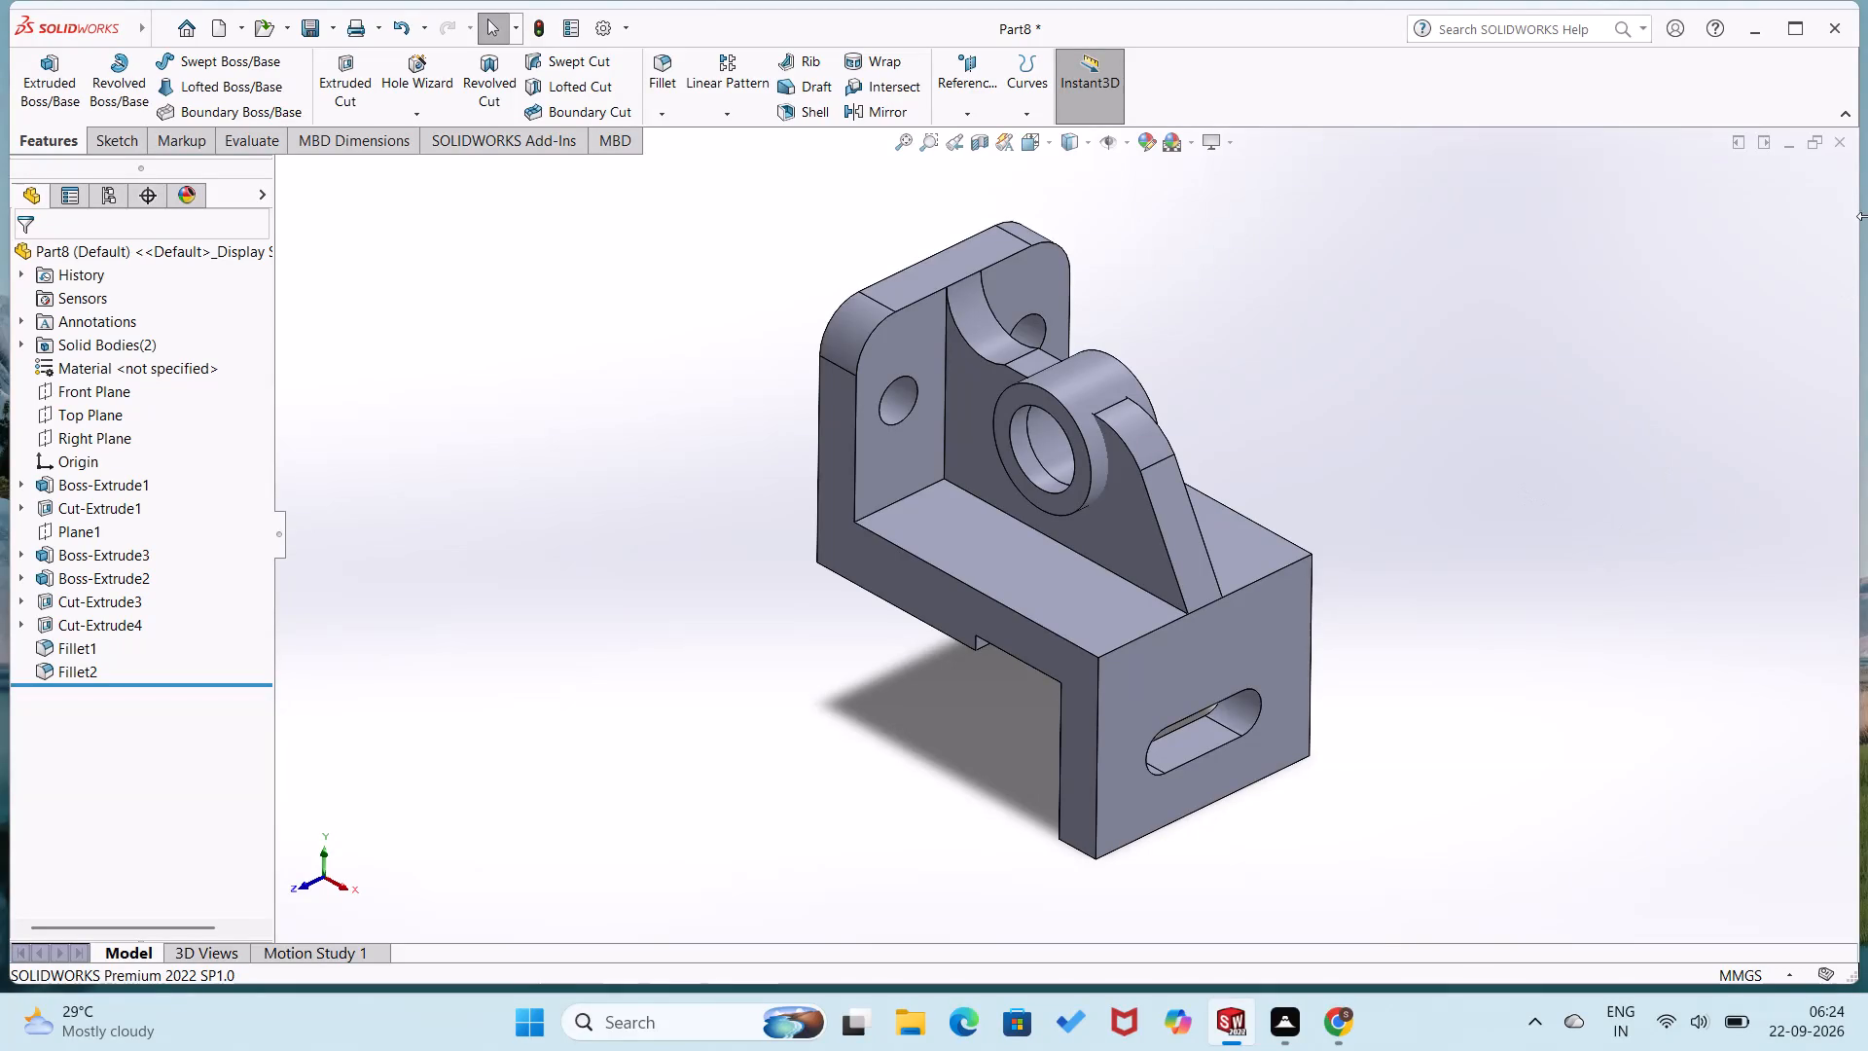
# Close the current bracket part and create a new part document.
pyautogui.click(1845, 141)
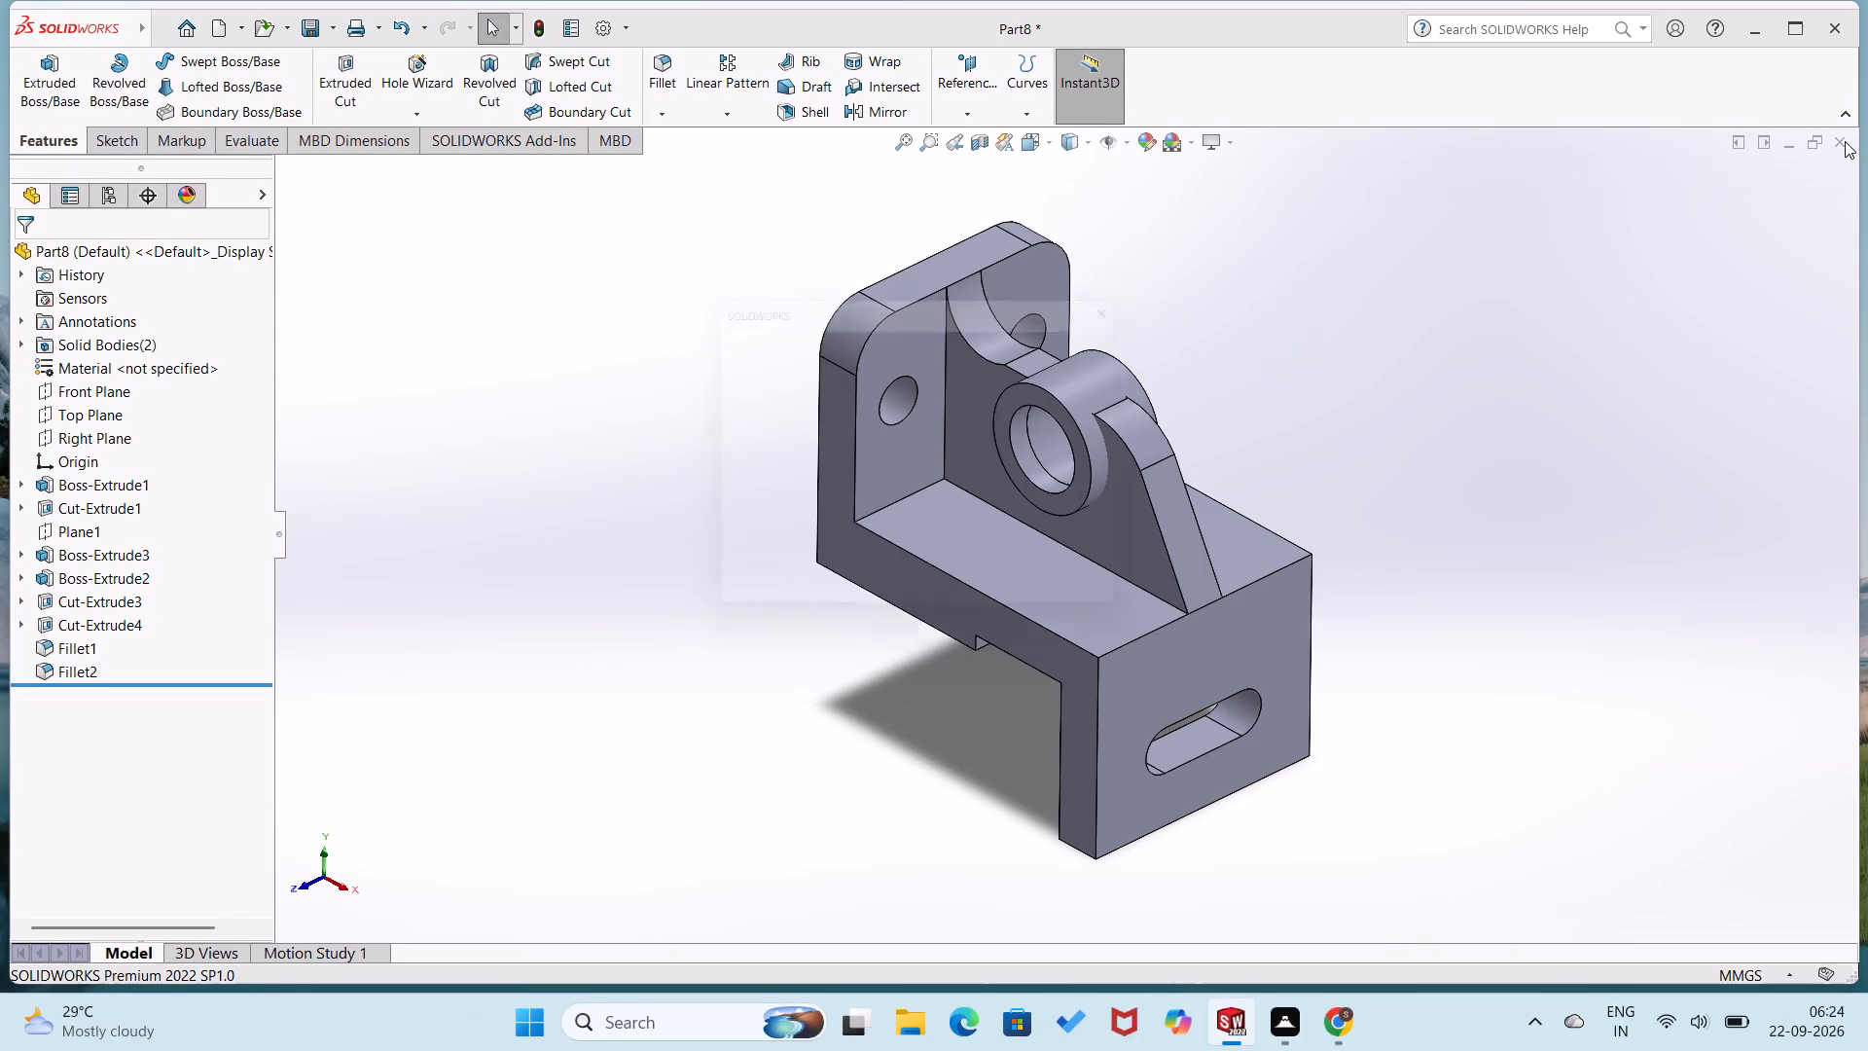
pyautogui.click(1096, 554)
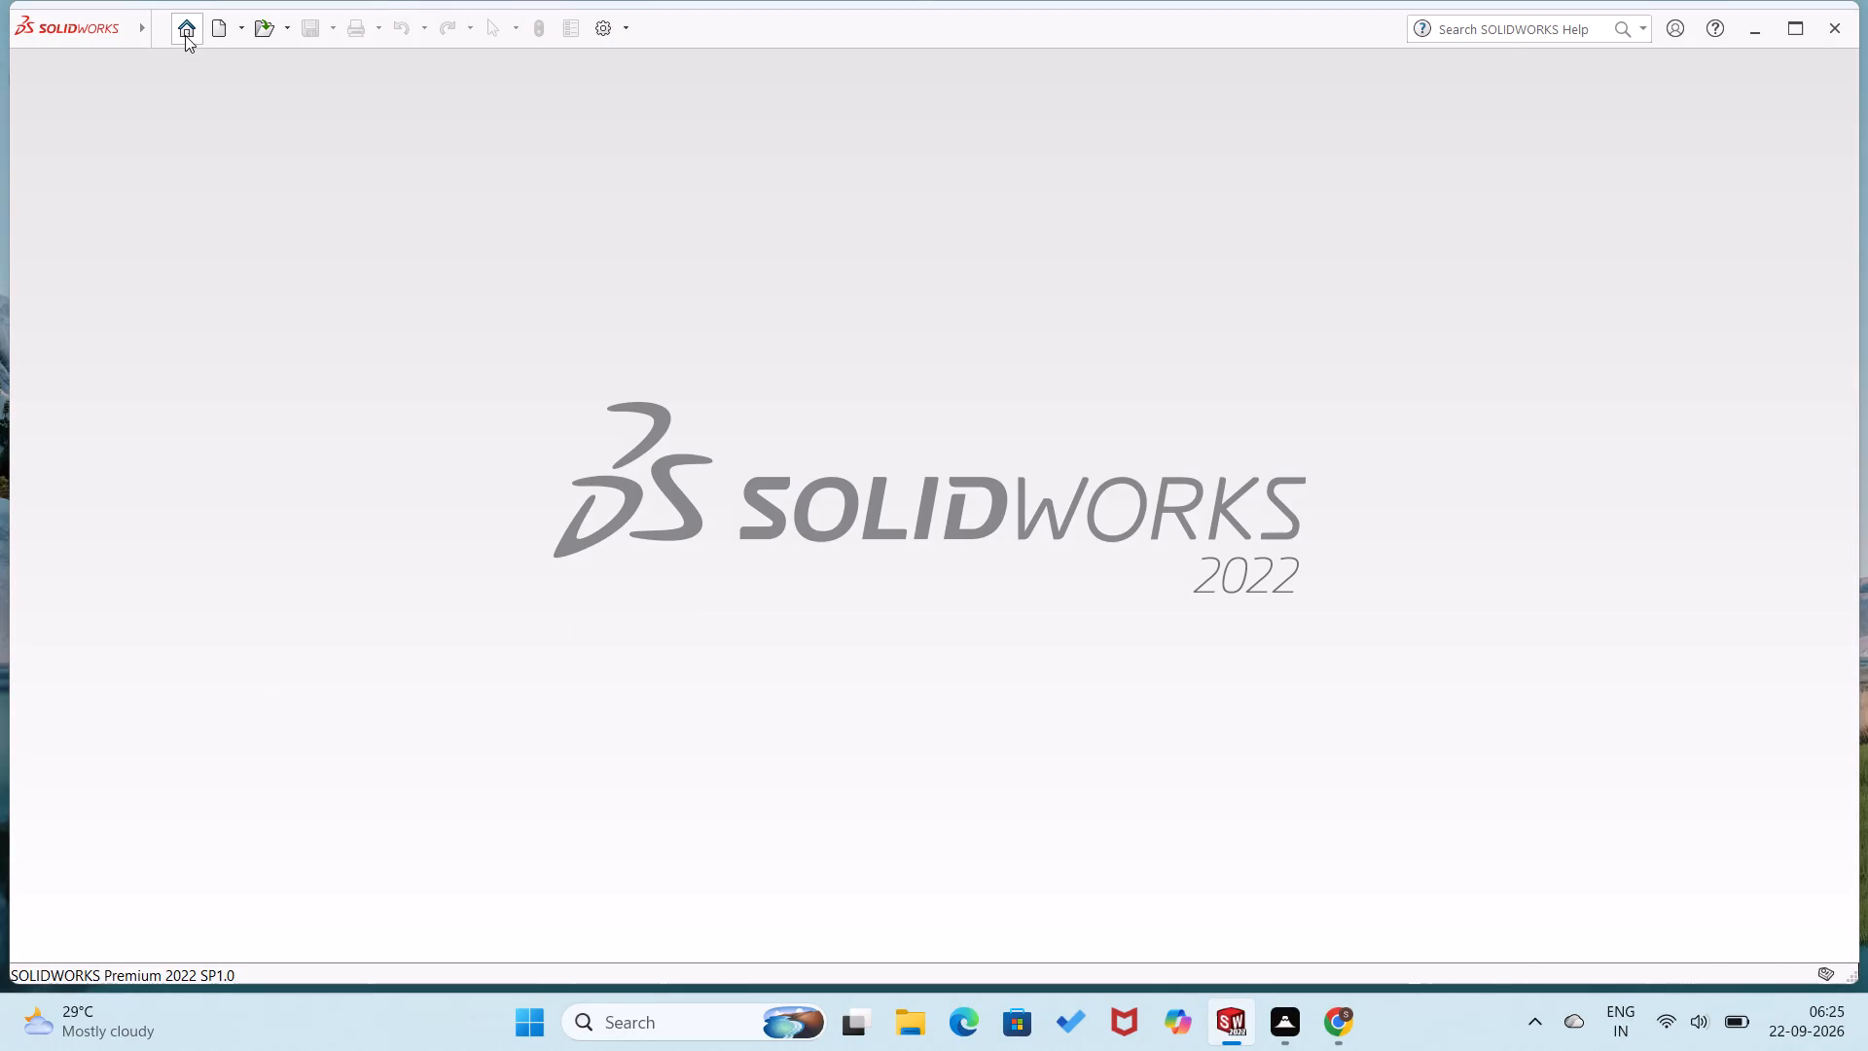
pyautogui.click(185, 35)
pyautogui.click(531, 279)
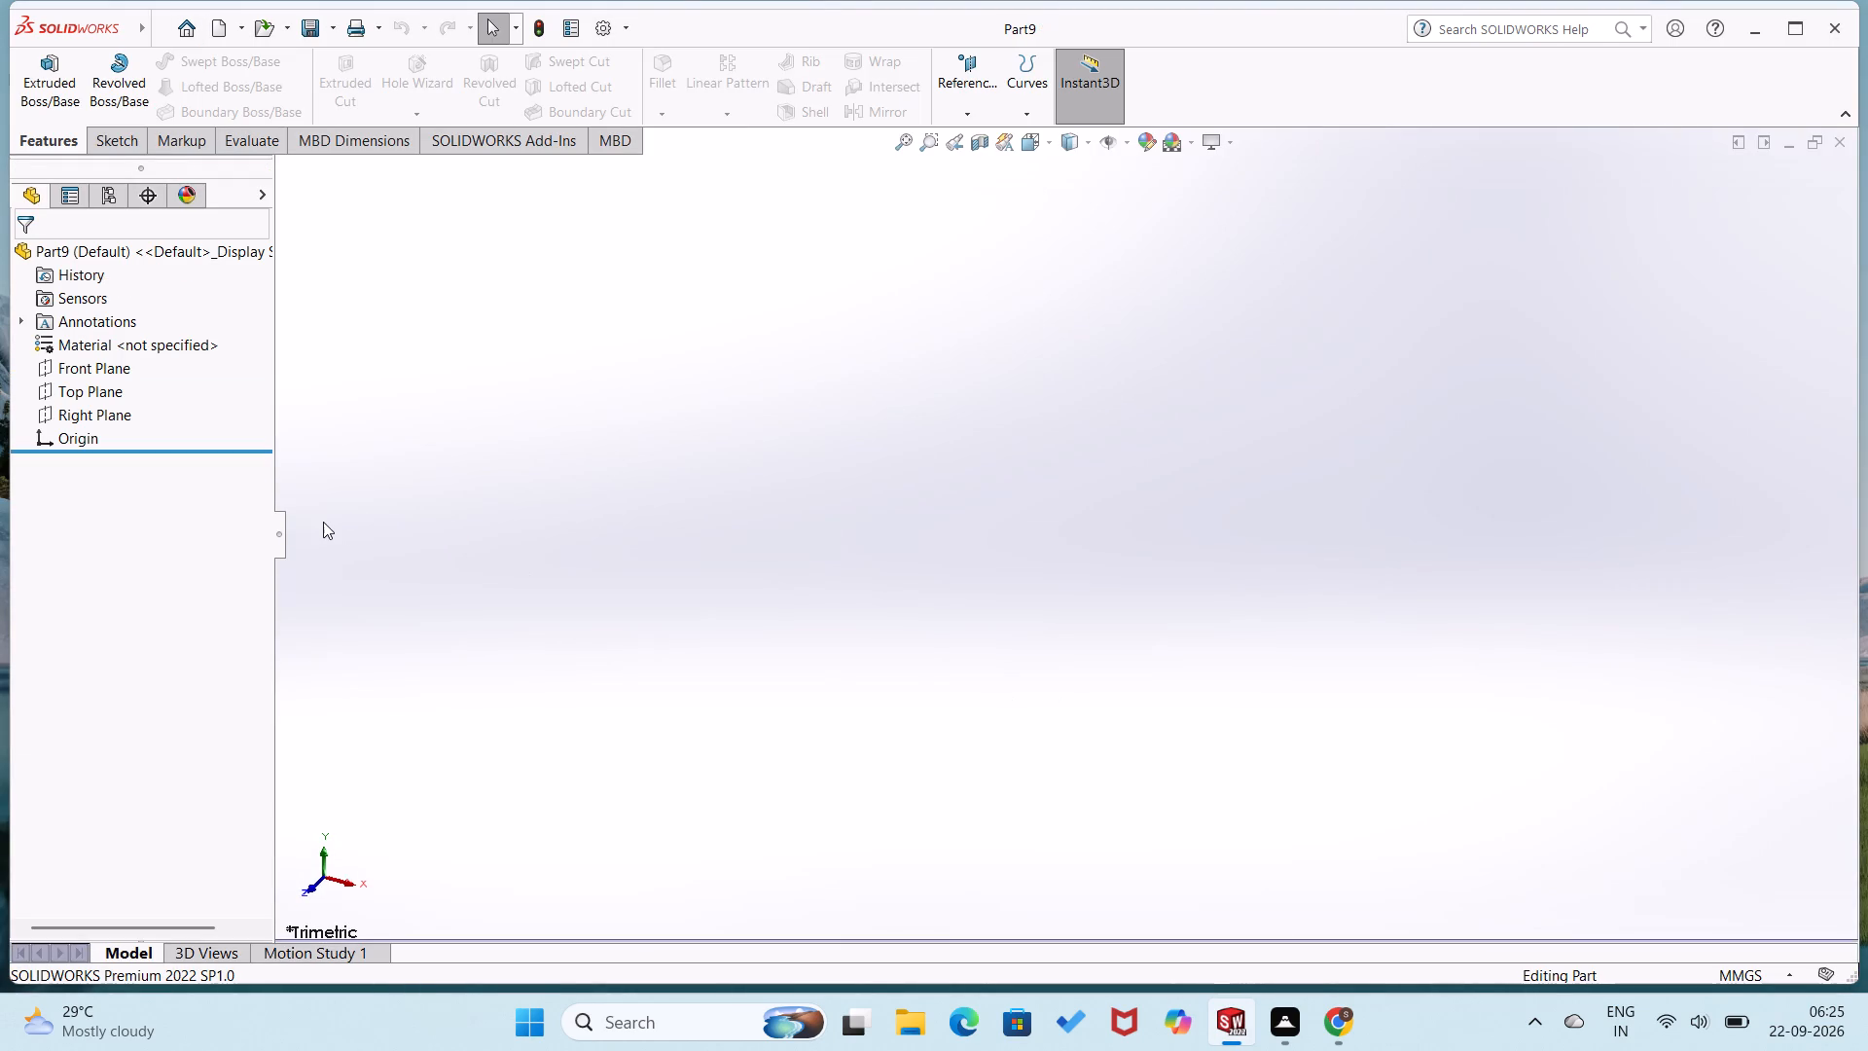
# On the Top Plane, sketch a closed line rectangle from the origin, about 142 mm long and 64 mm wide.
pyautogui.click(78, 386)
pyautogui.click(100, 368)
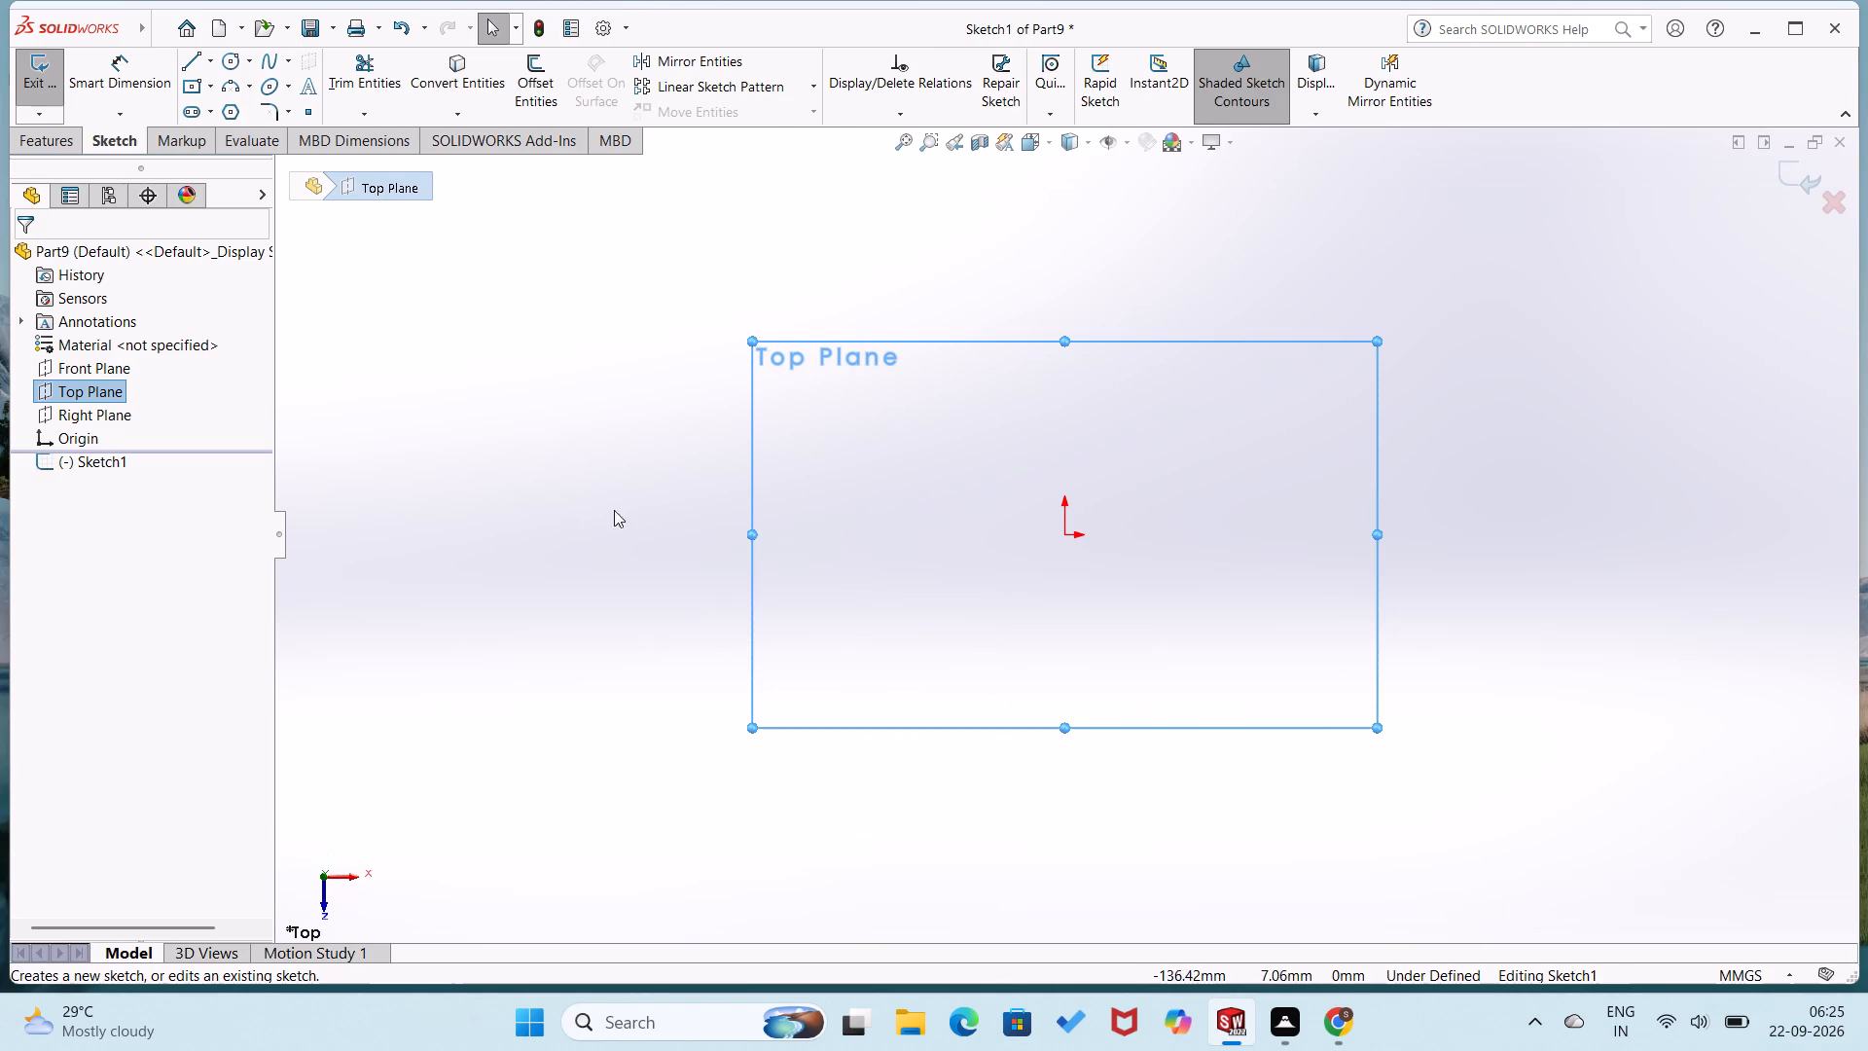
pyautogui.moveTo(665, 514); pyautogui.dragTo(409, 619, button='right')
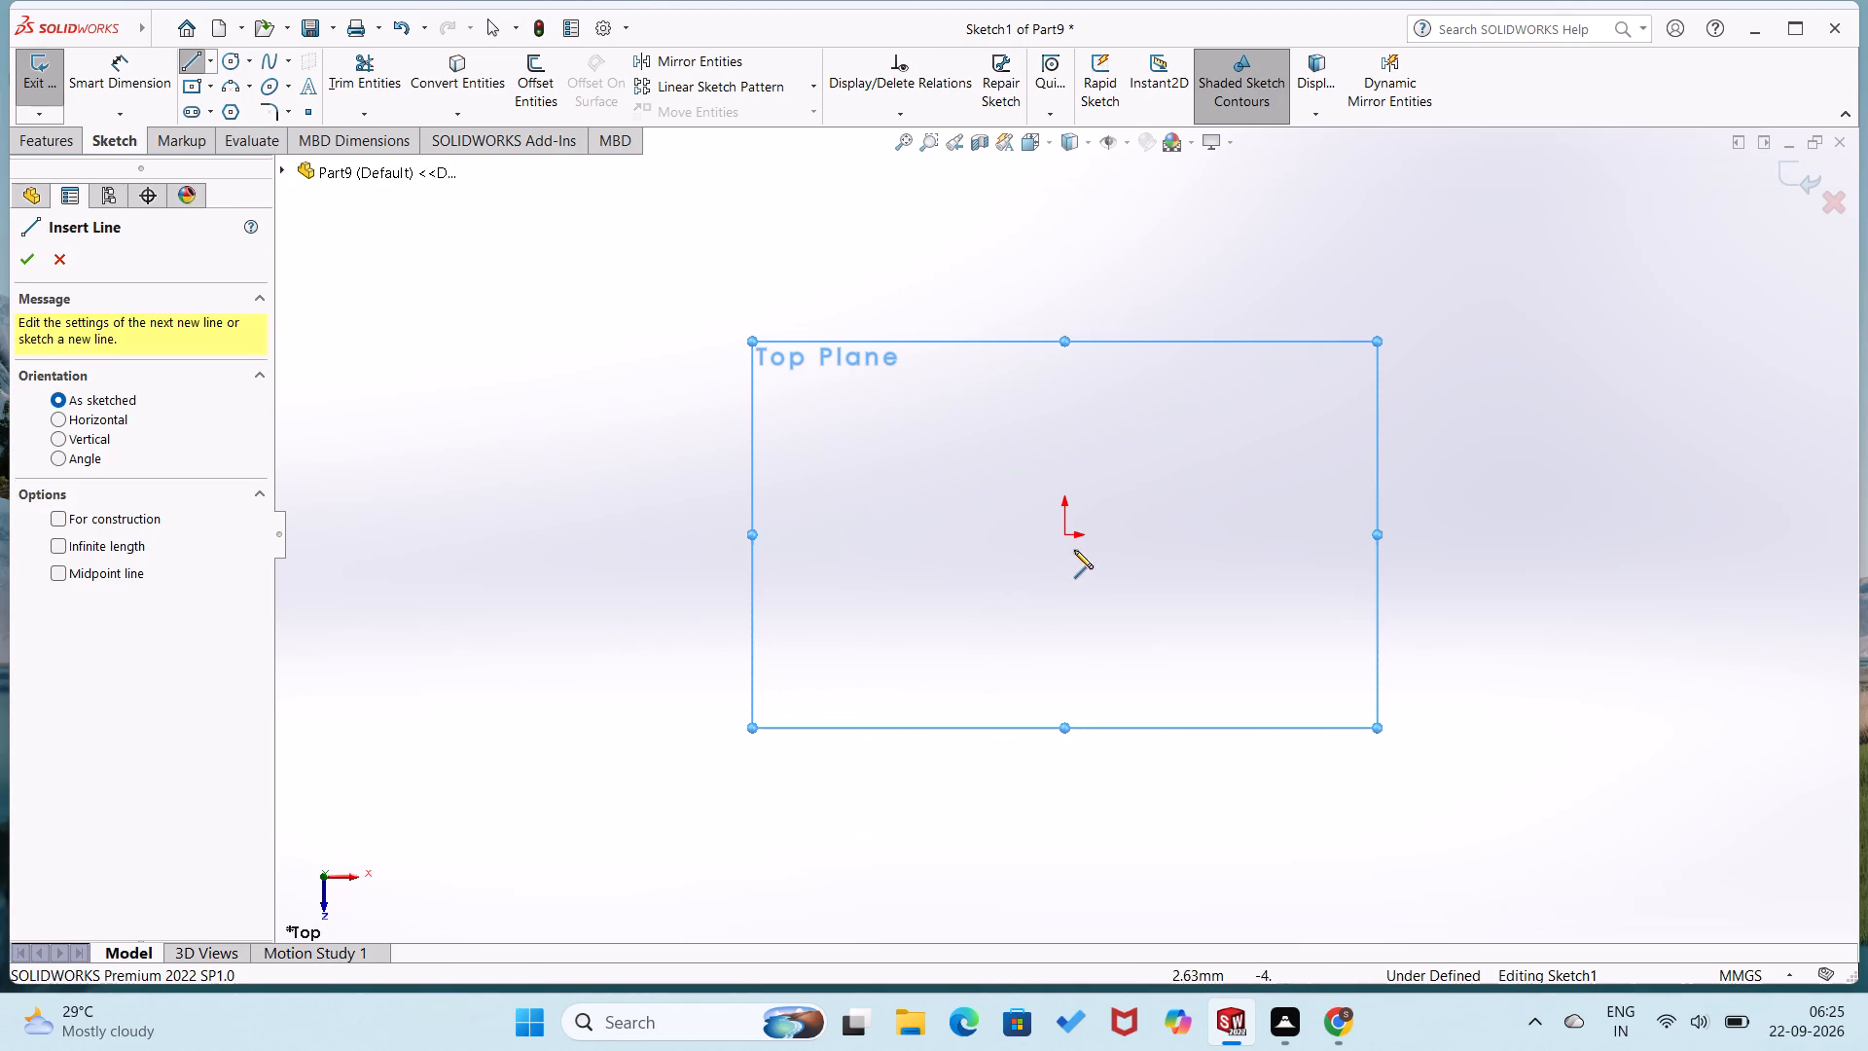
pyautogui.click(1065, 531)
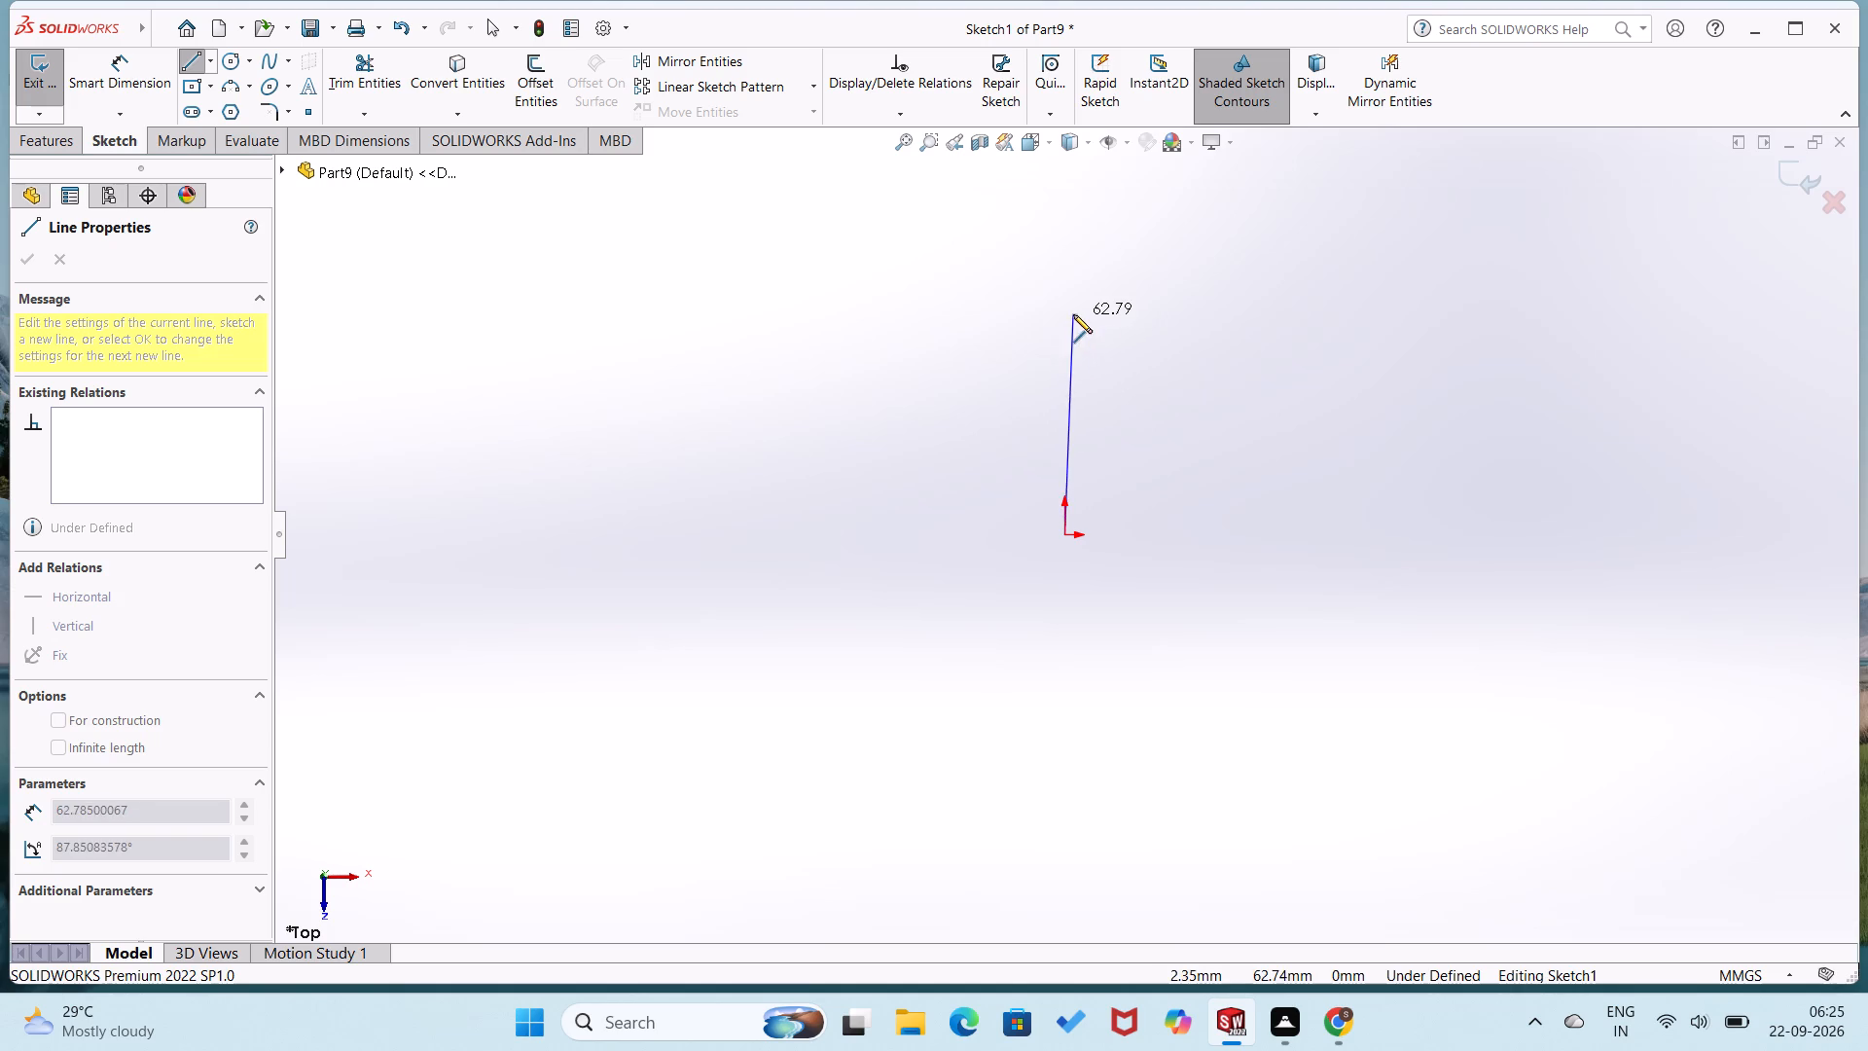
pyautogui.click(1064, 311)
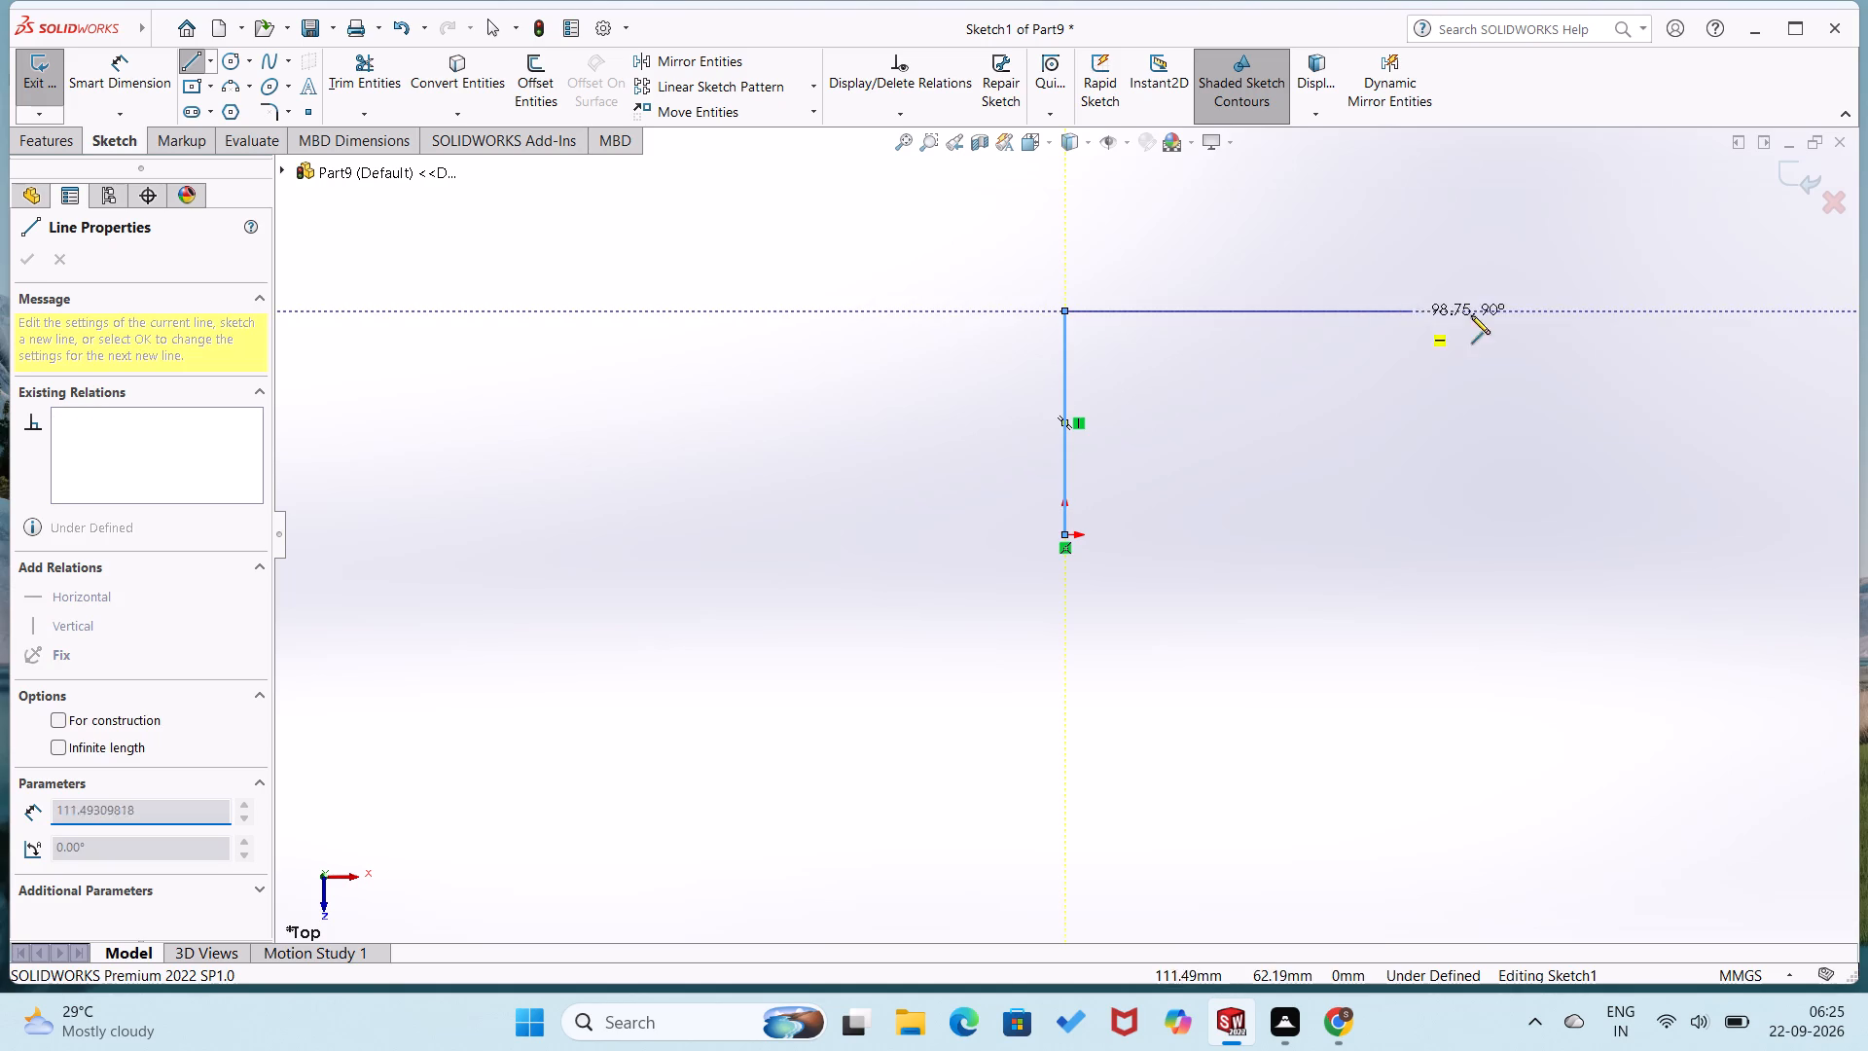
pyautogui.click(1563, 310)
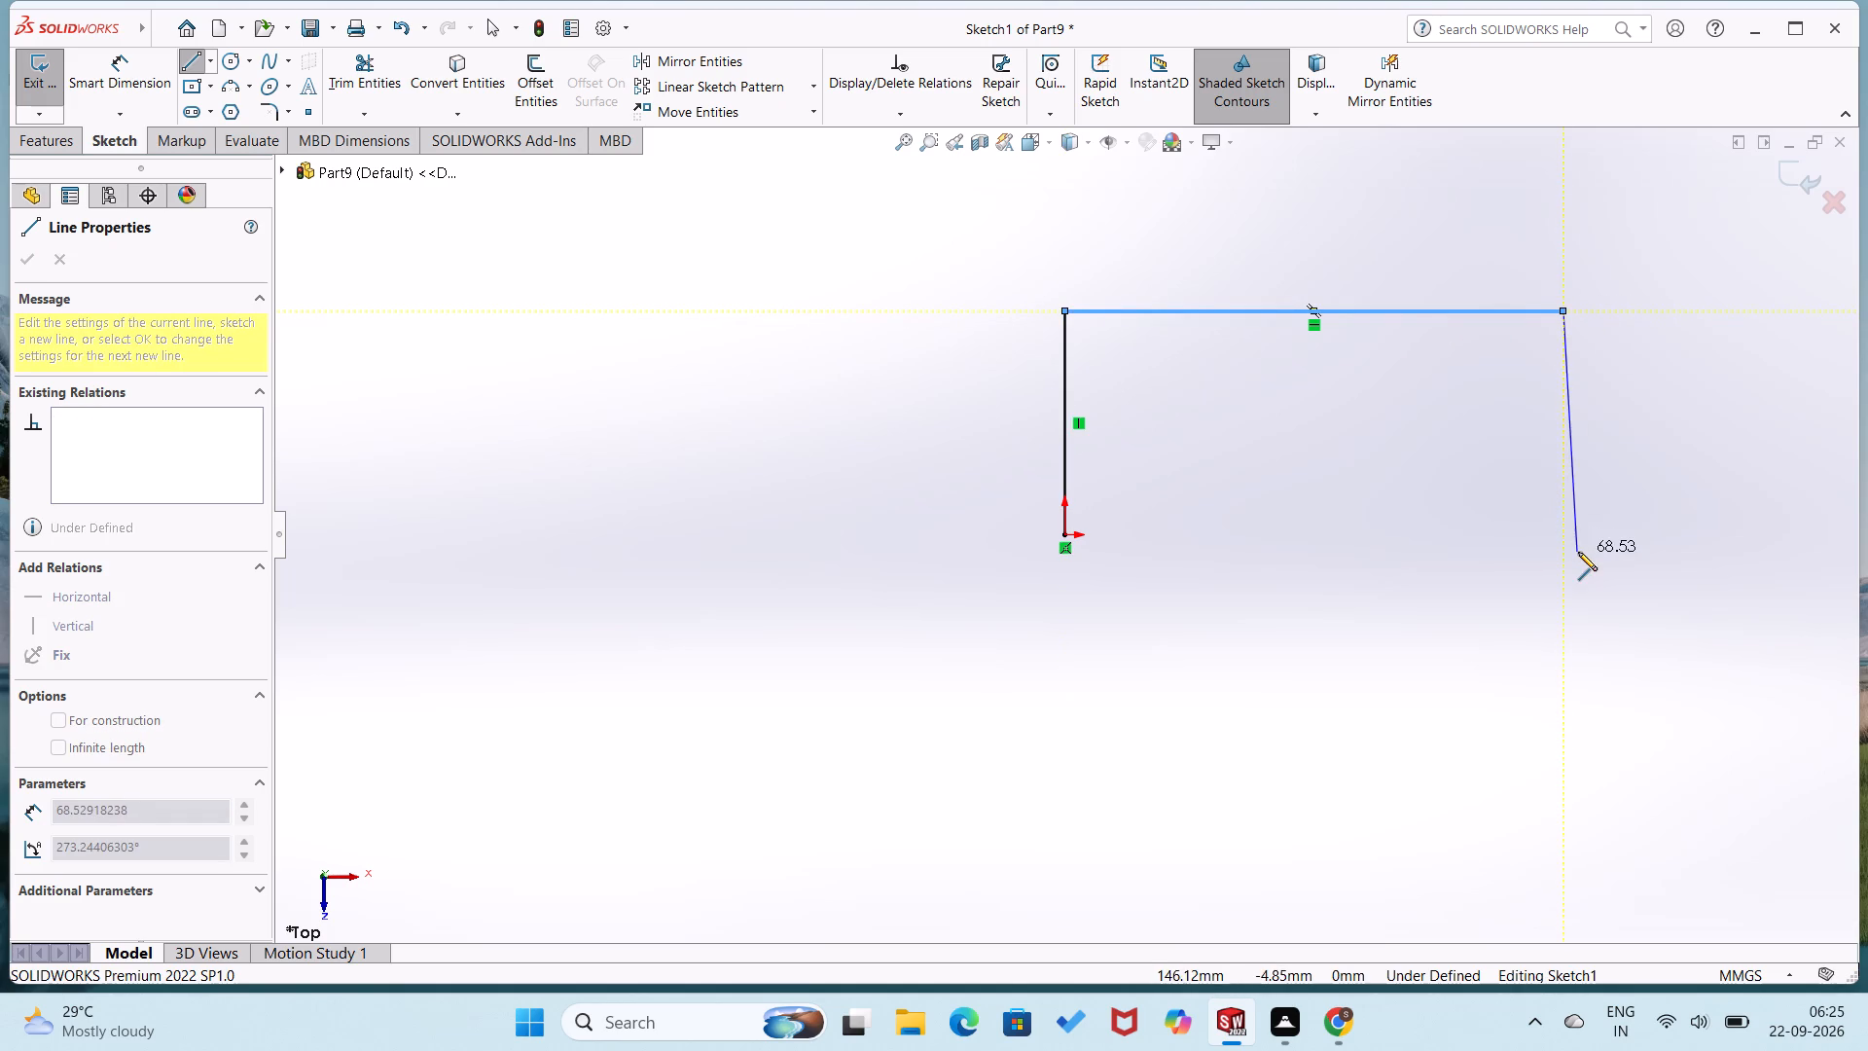
pyautogui.click(1563, 536)
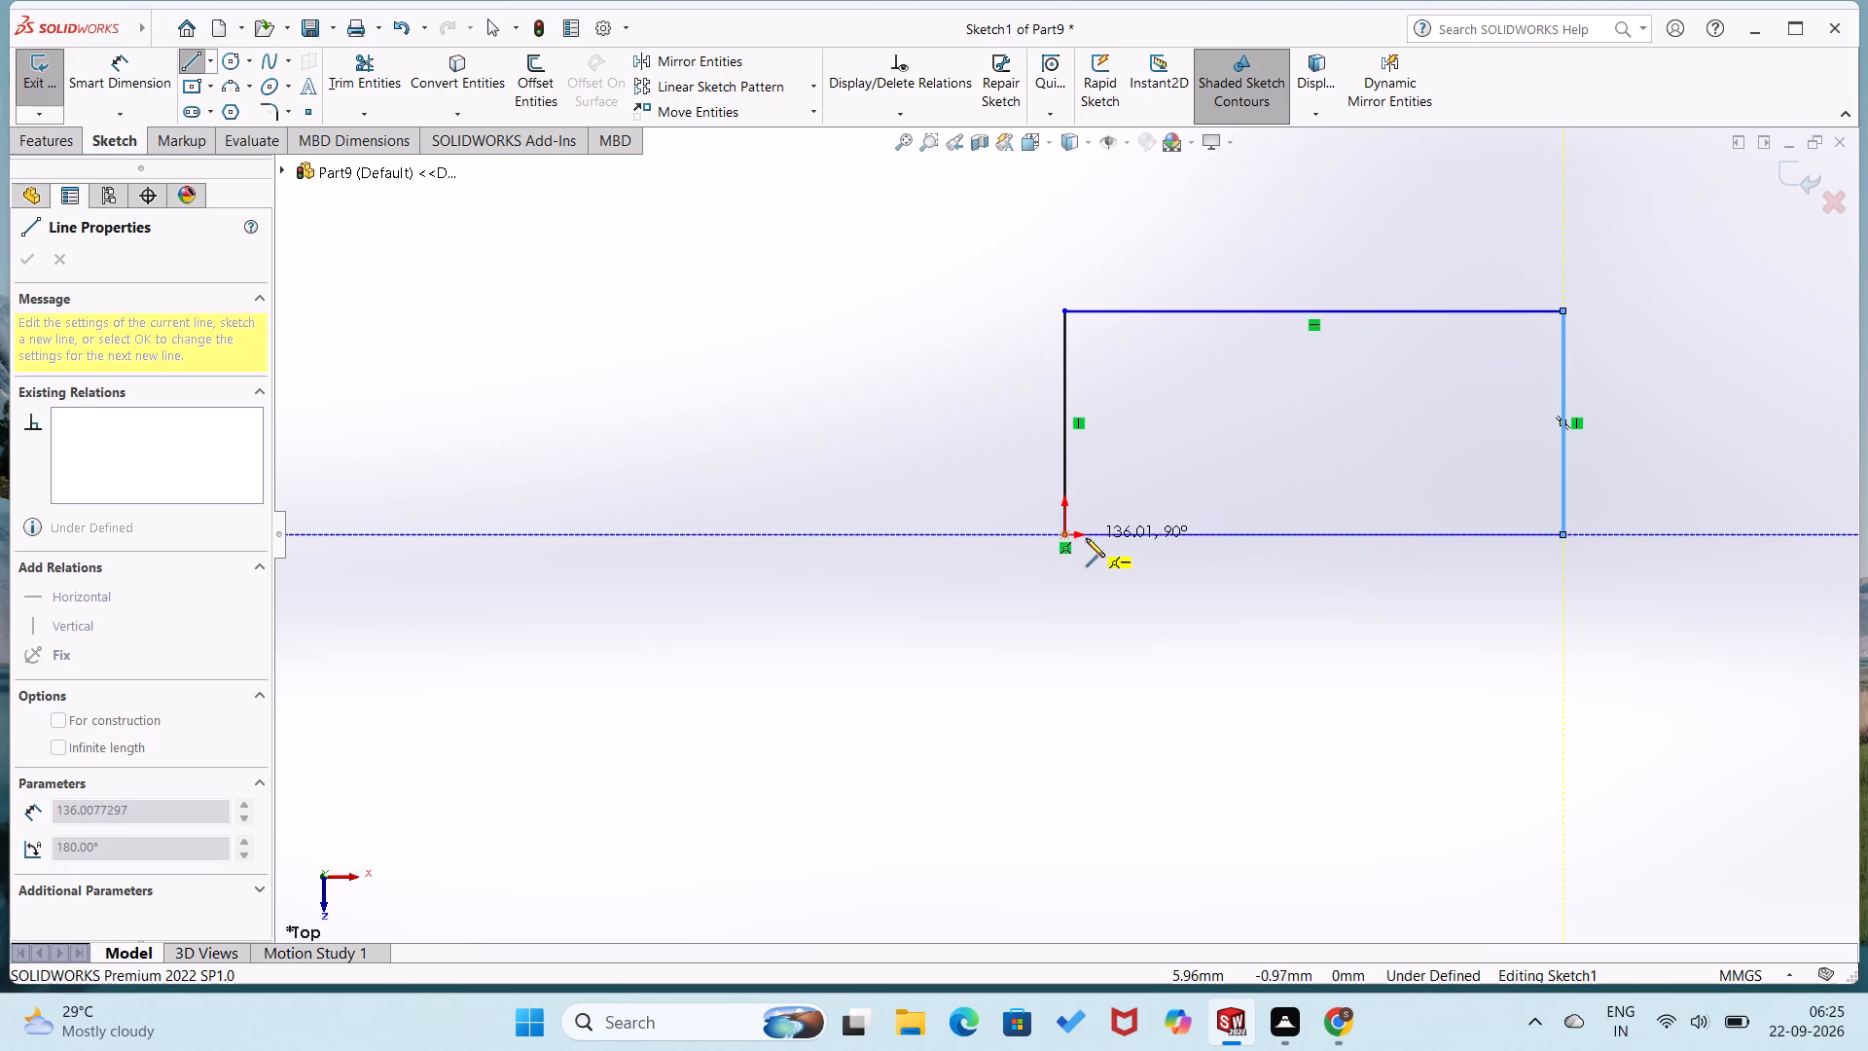
pyautogui.click(1063, 530)
# Dimension the rectangle to 100 mm on its vertical side and 290 mm along its horizontal side.
pyautogui.moveTo(1052, 646); pyautogui.dragTo(1126, 448, button='right')
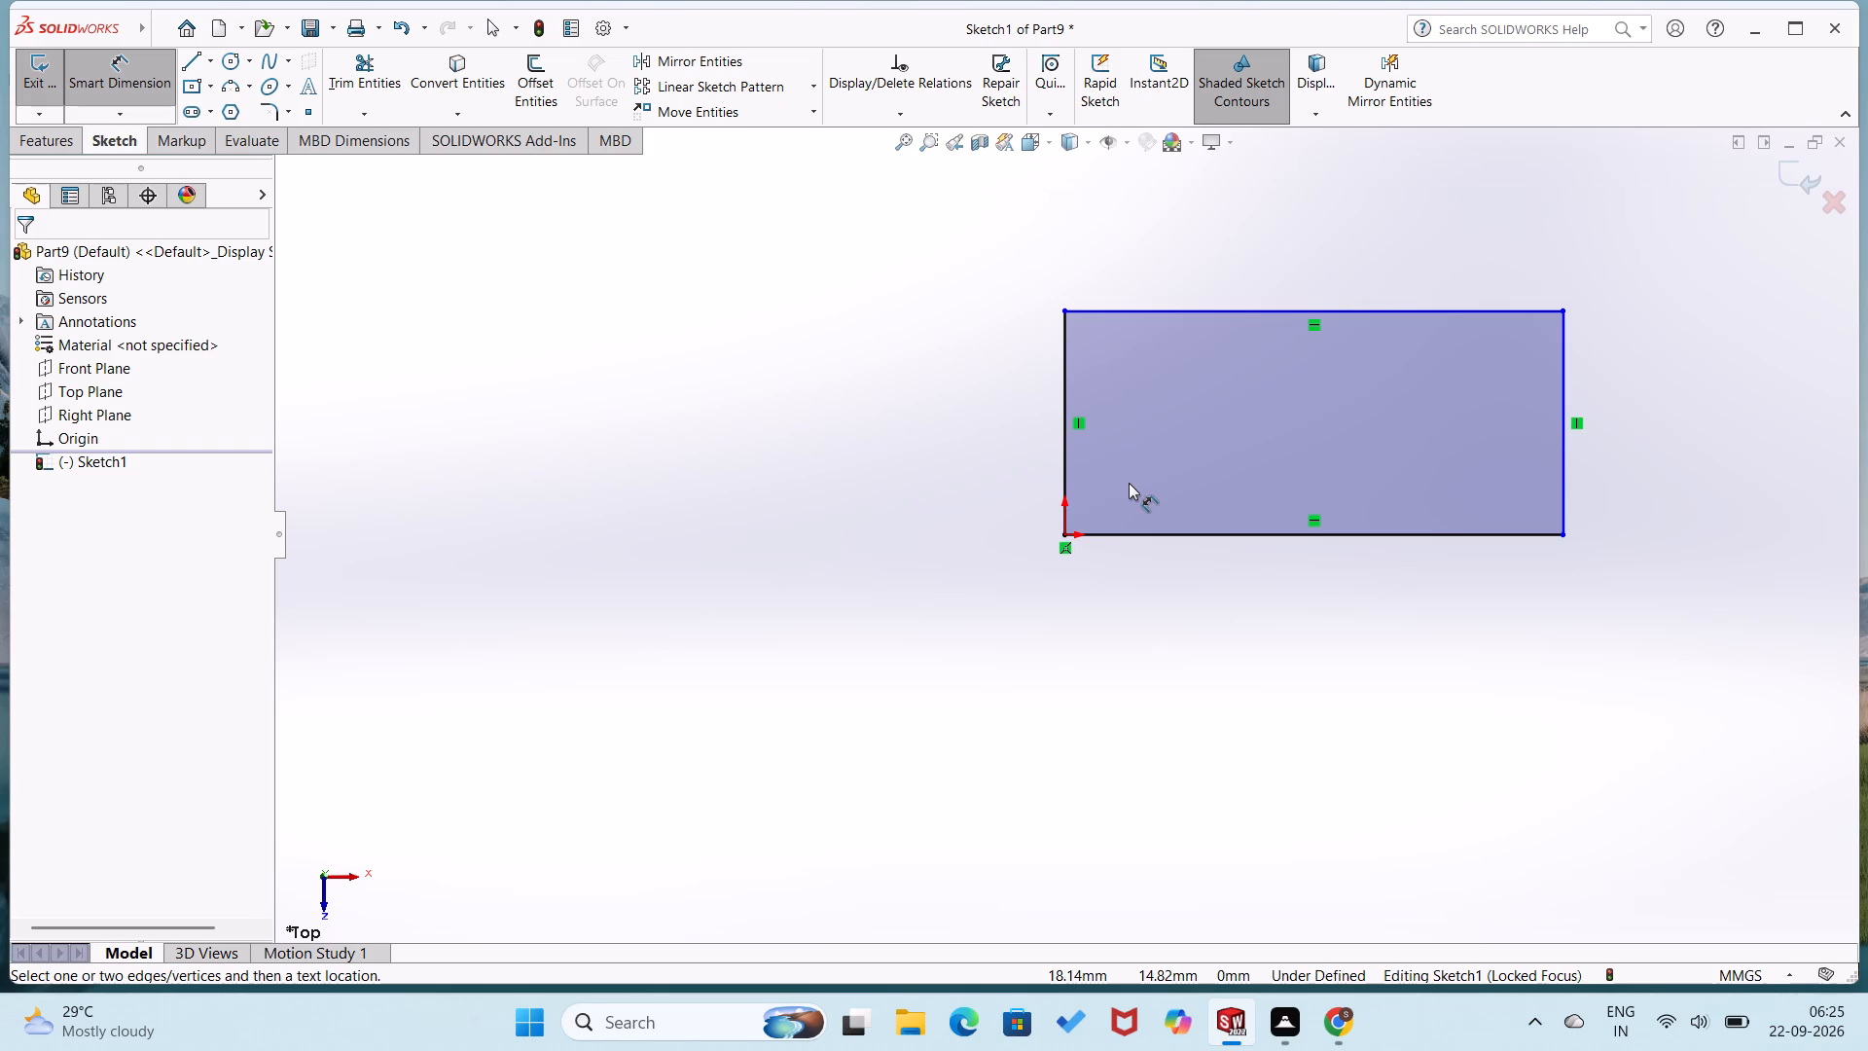
pyautogui.click(1063, 470)
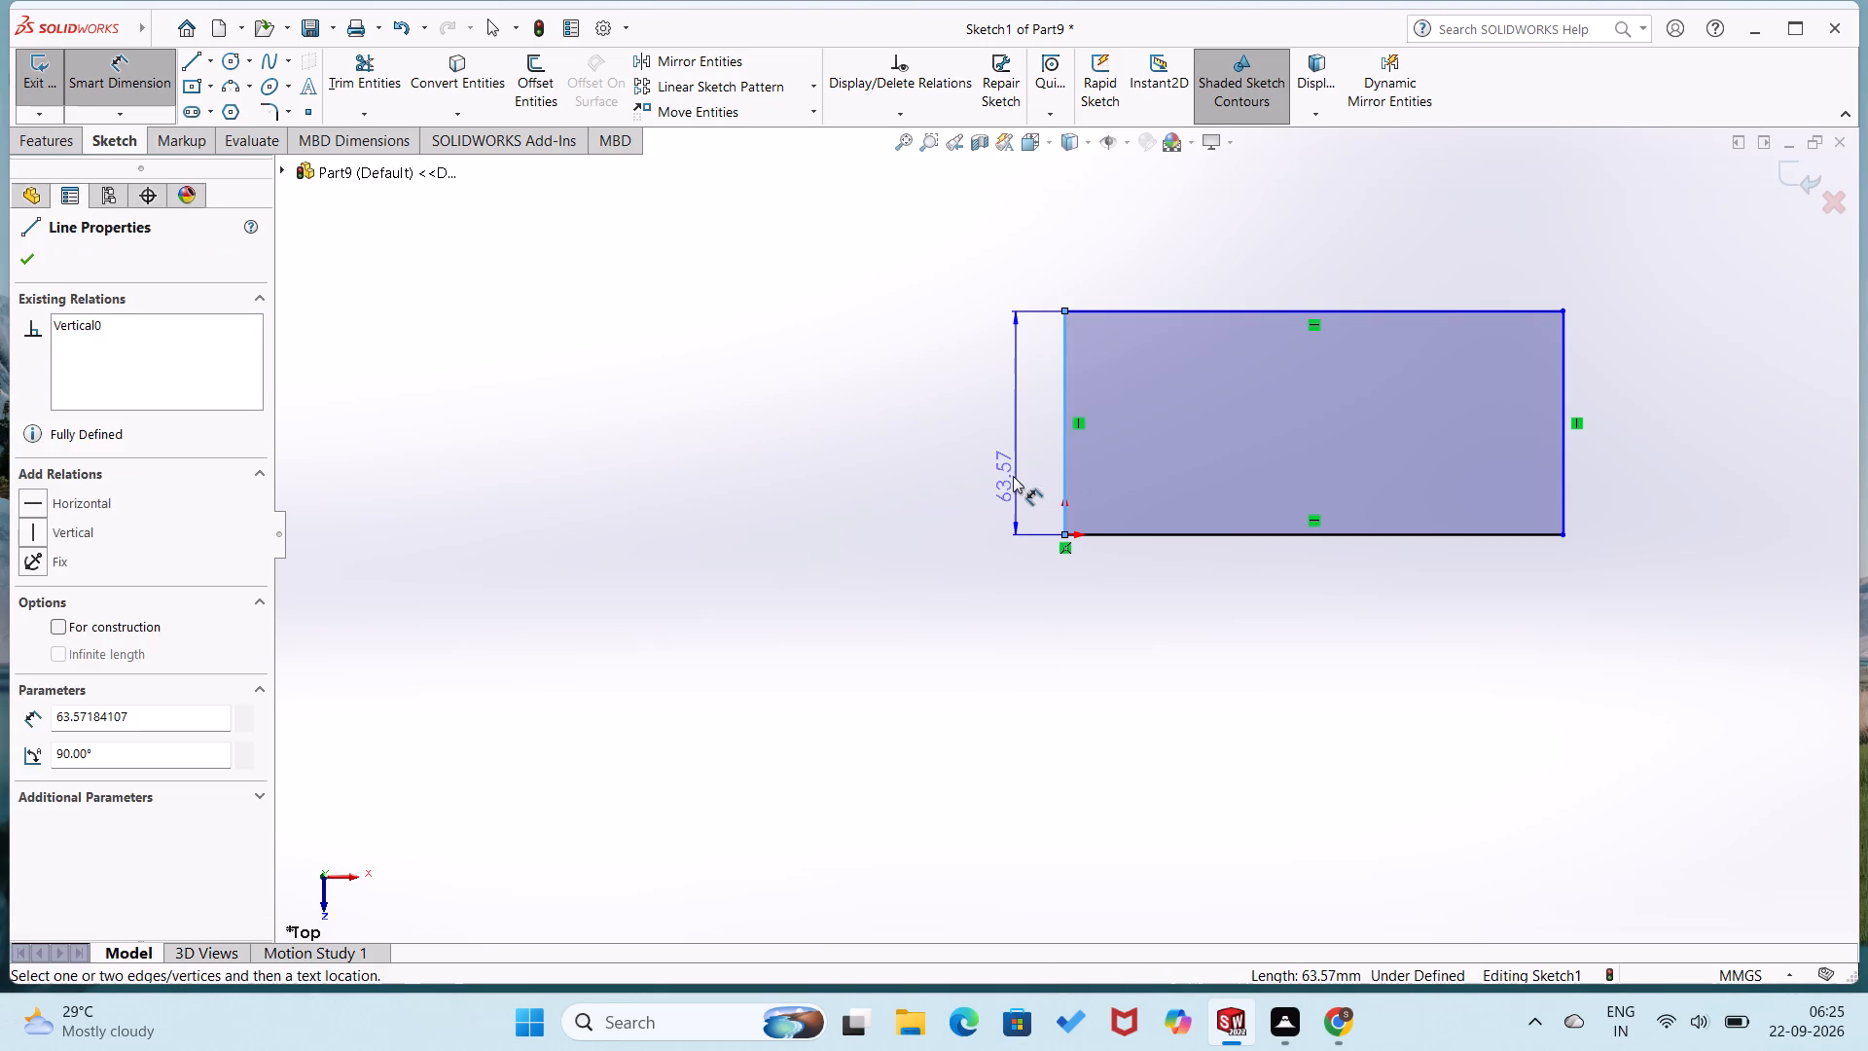
pyautogui.click(1011, 476)
pyautogui.write('100')
pyautogui.press('Return')
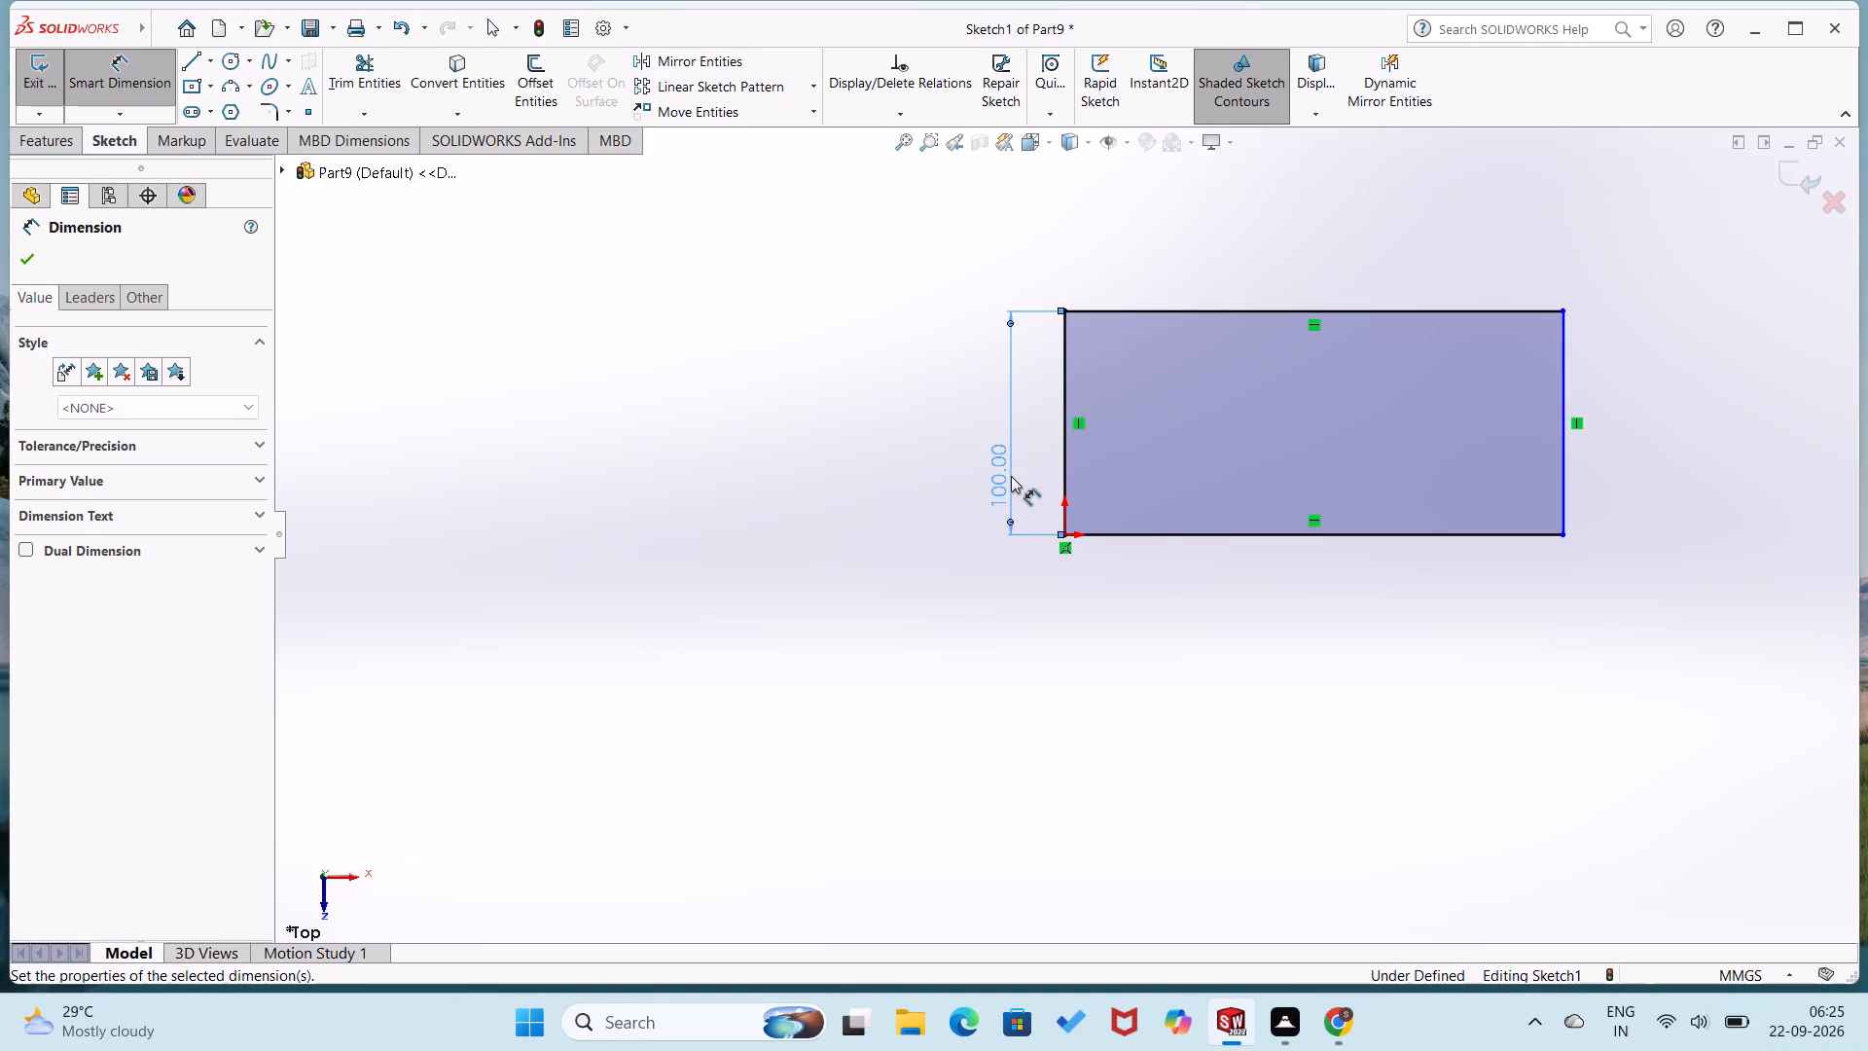
pyautogui.click(1153, 537)
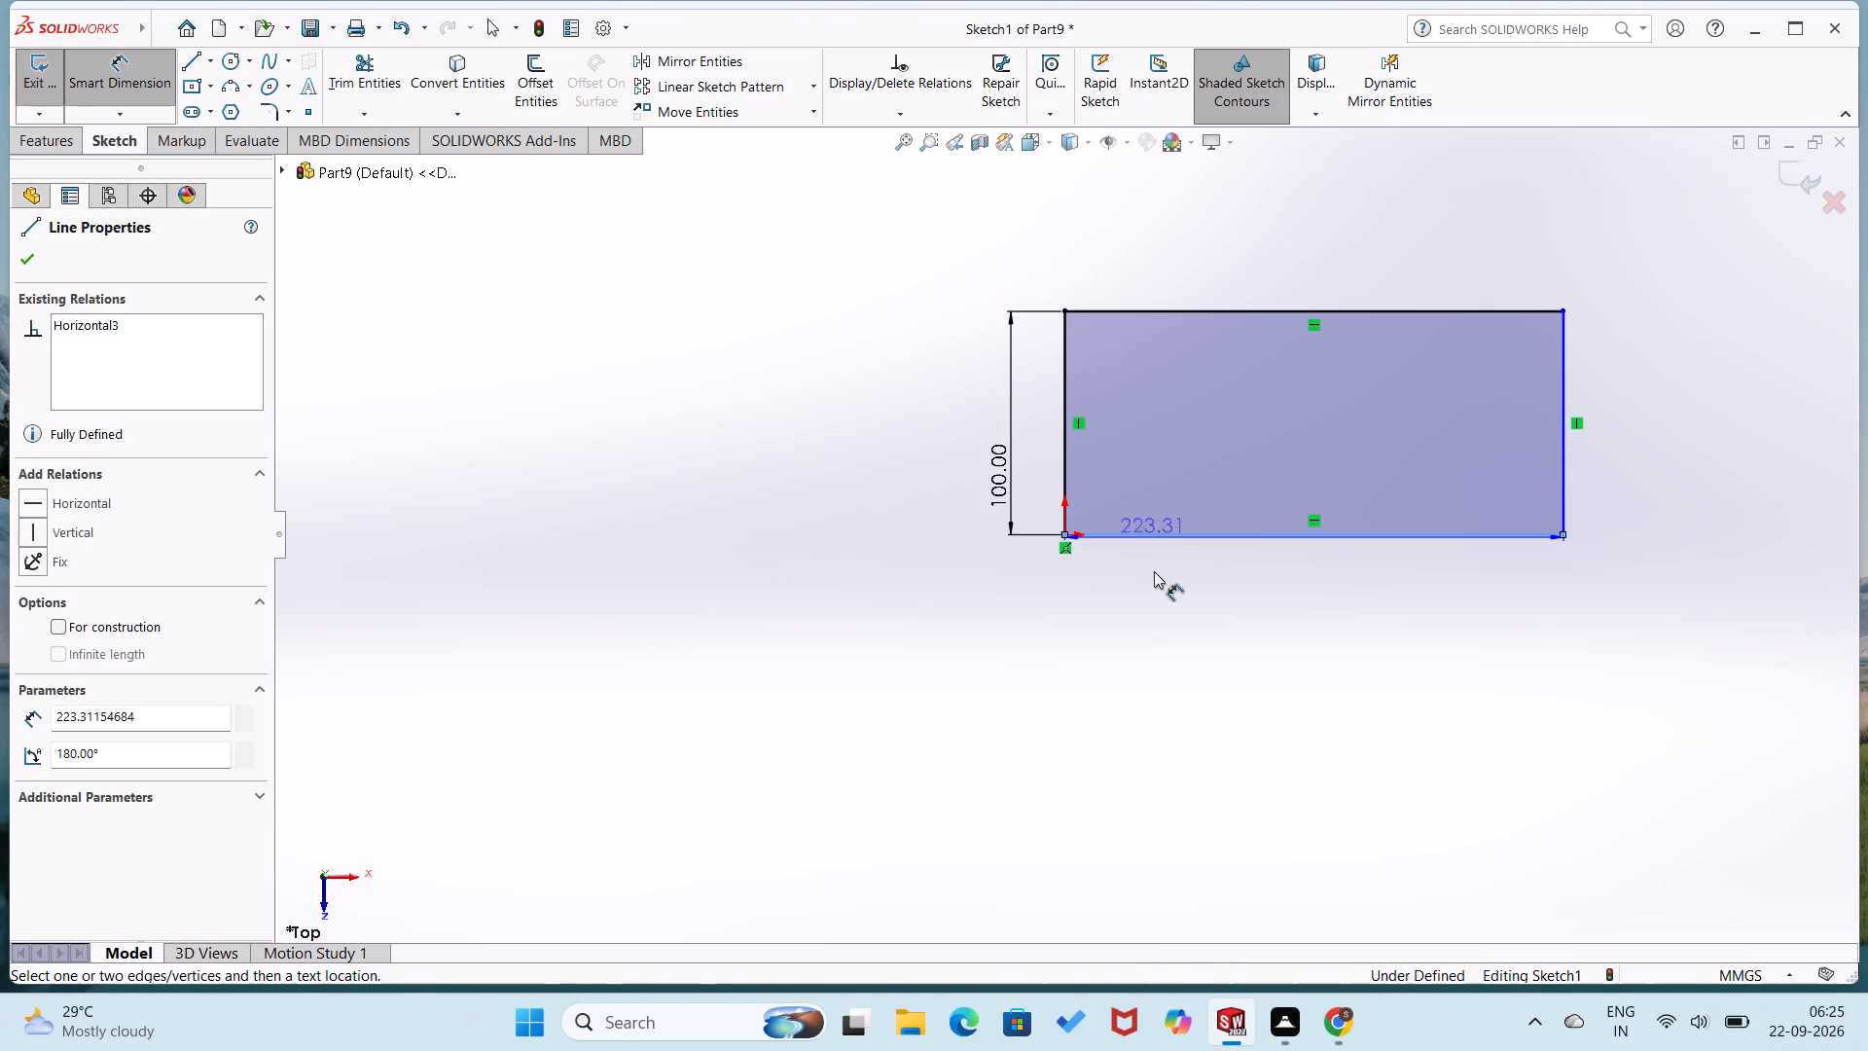
pyautogui.click(1154, 581)
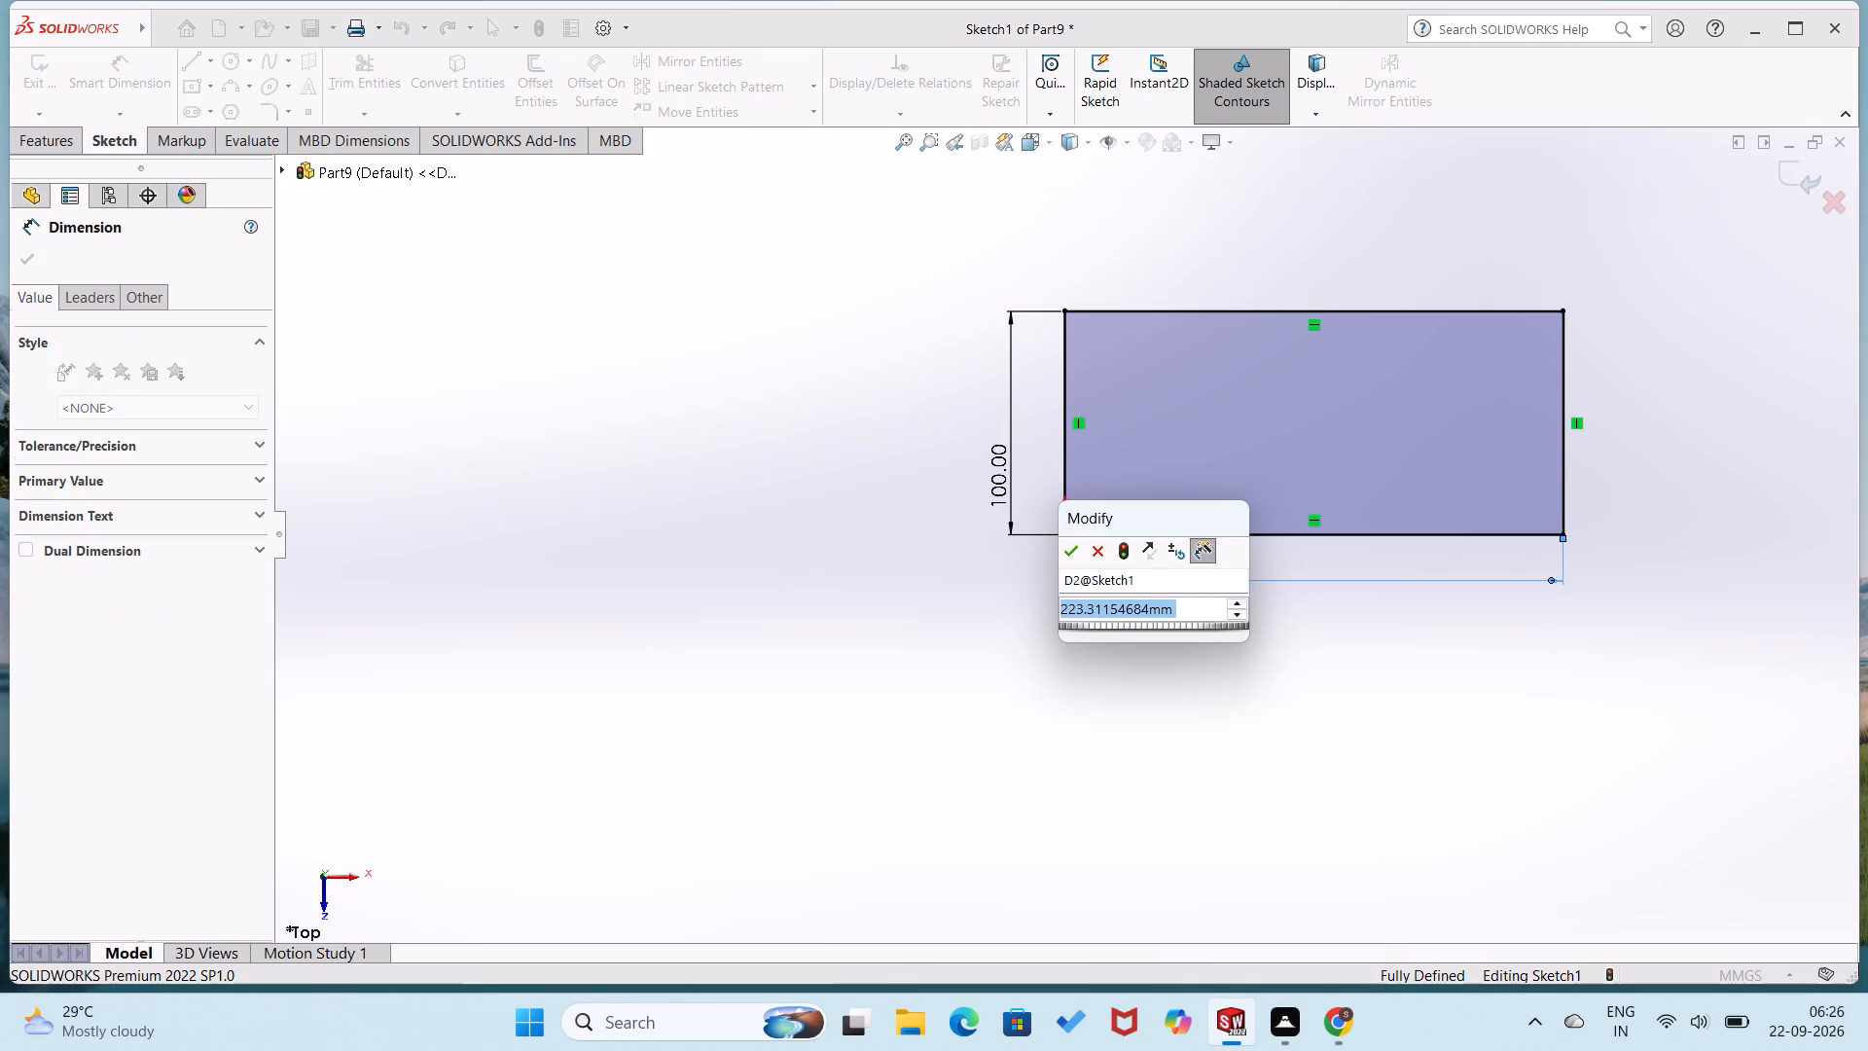
pyautogui.press('2')
pyautogui.write('90')
pyautogui.press('Return')
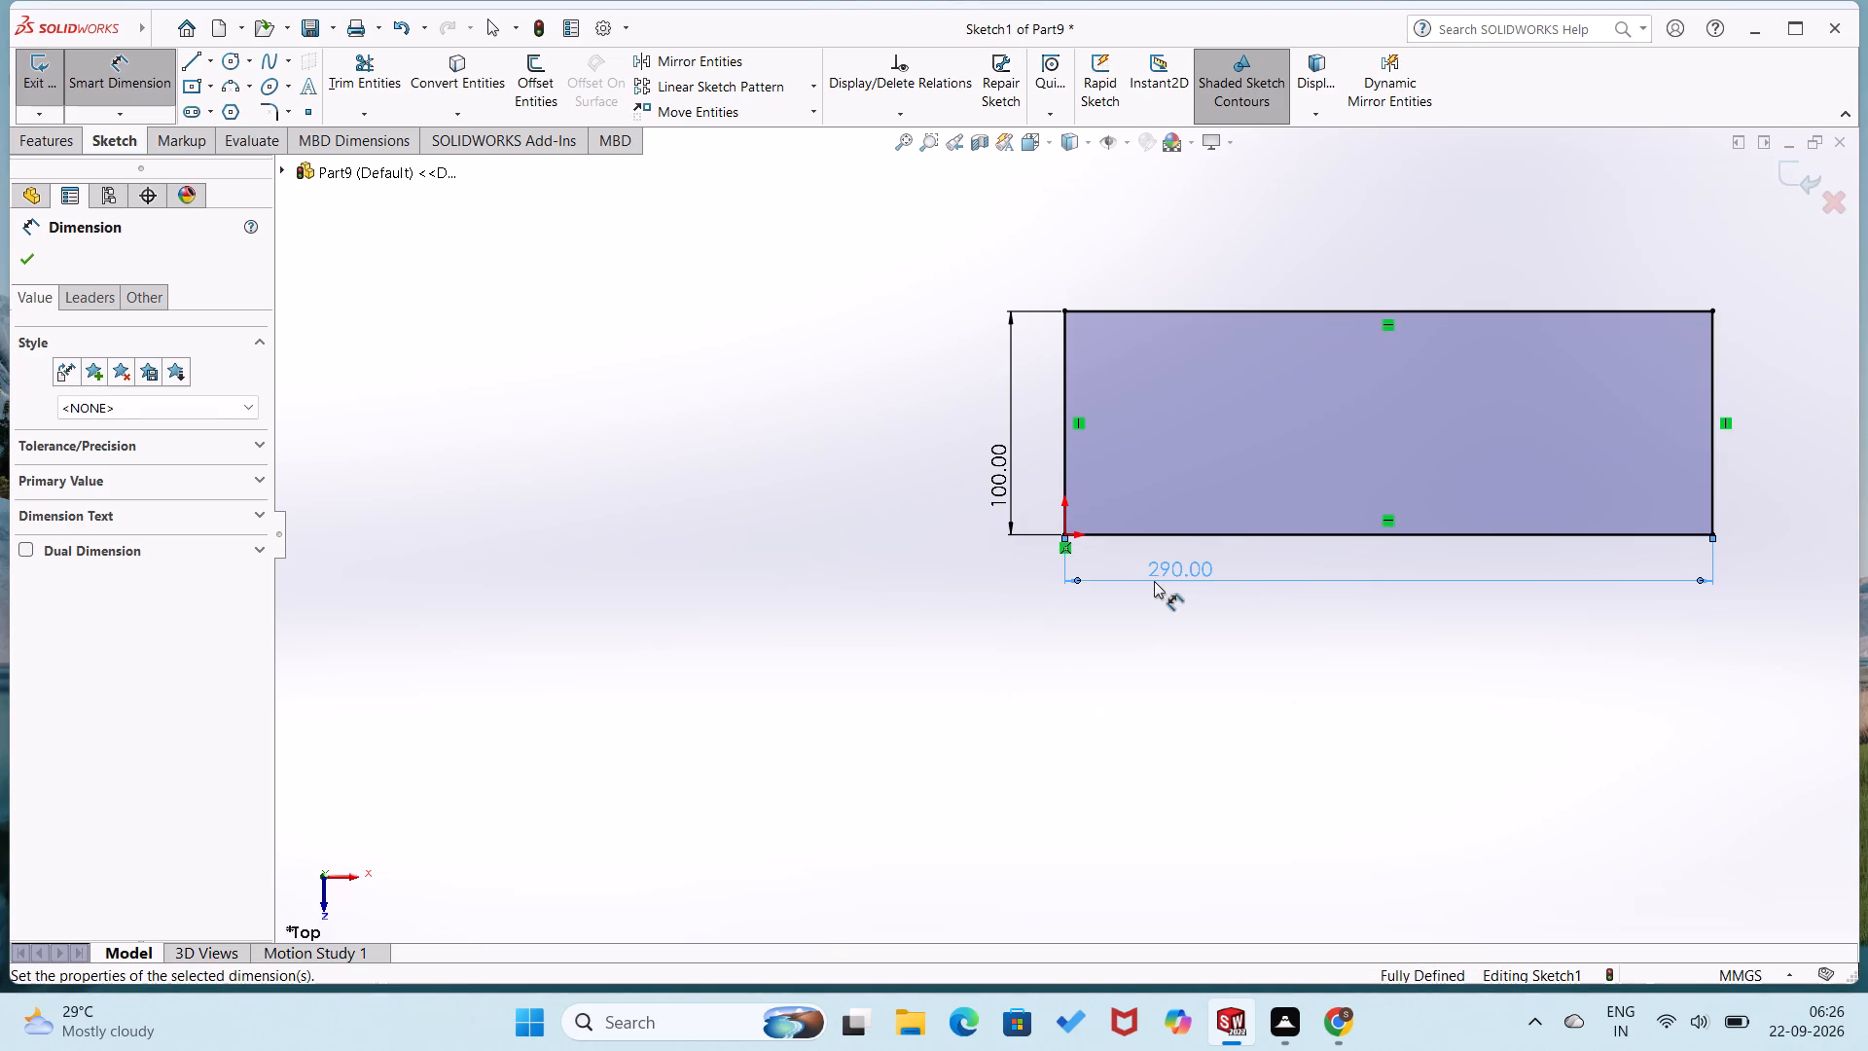
pyautogui.scroll(1, 1050, 663)
pyautogui.click(1024, 661)
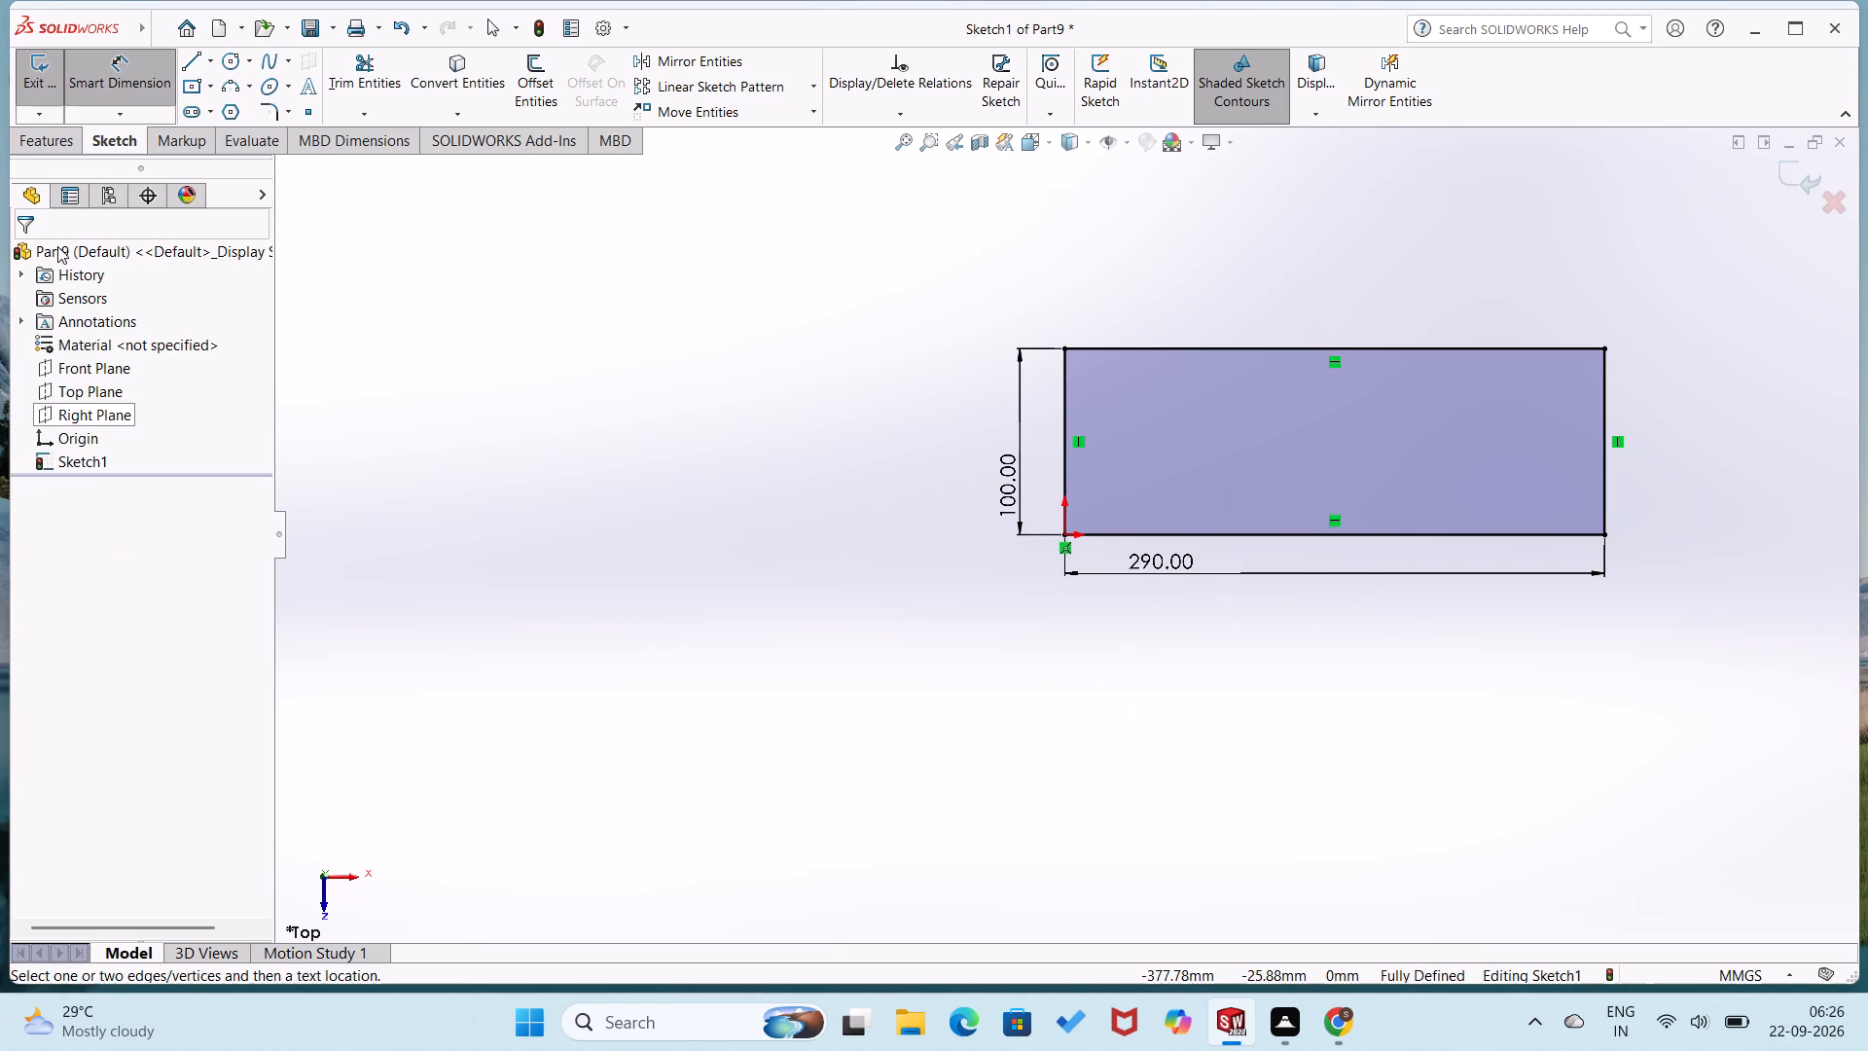
# Extrude the rectangle as a Blind boss 30 mm upward from the sketch plane.
pyautogui.click(60, 153)
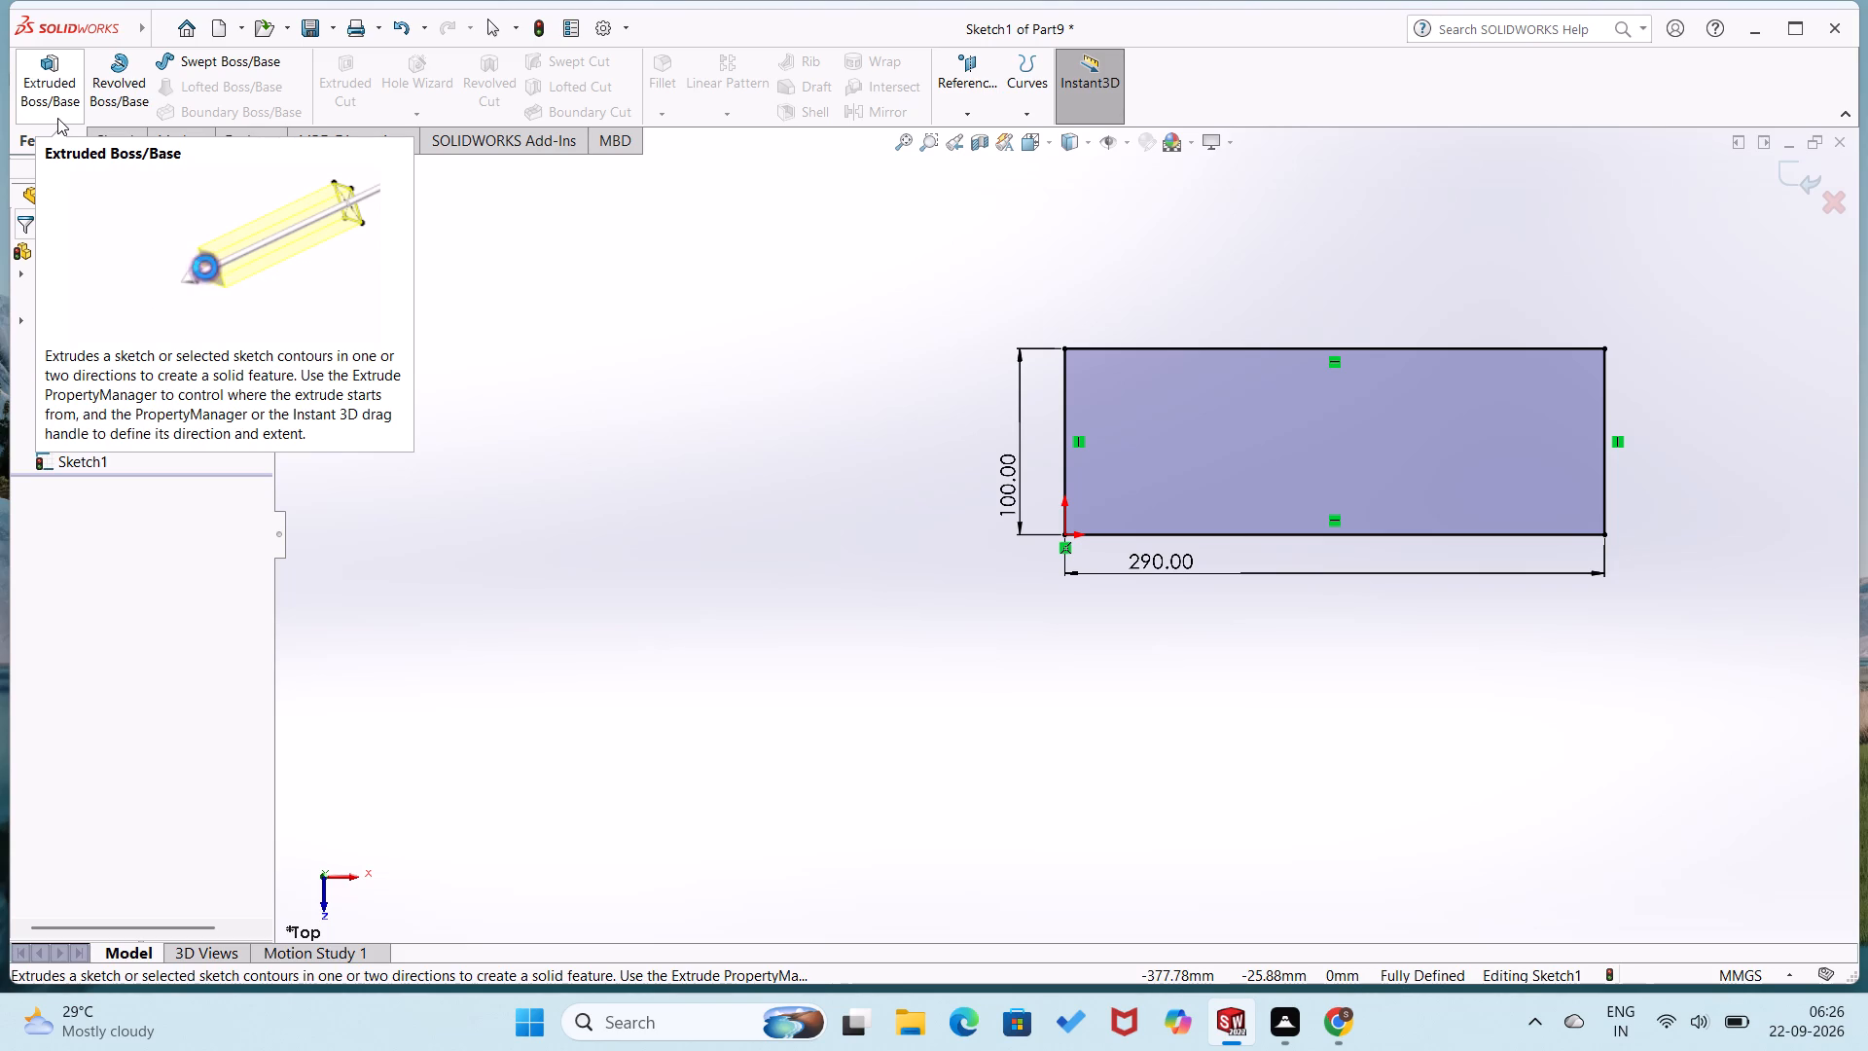
pyautogui.click(39, 100)
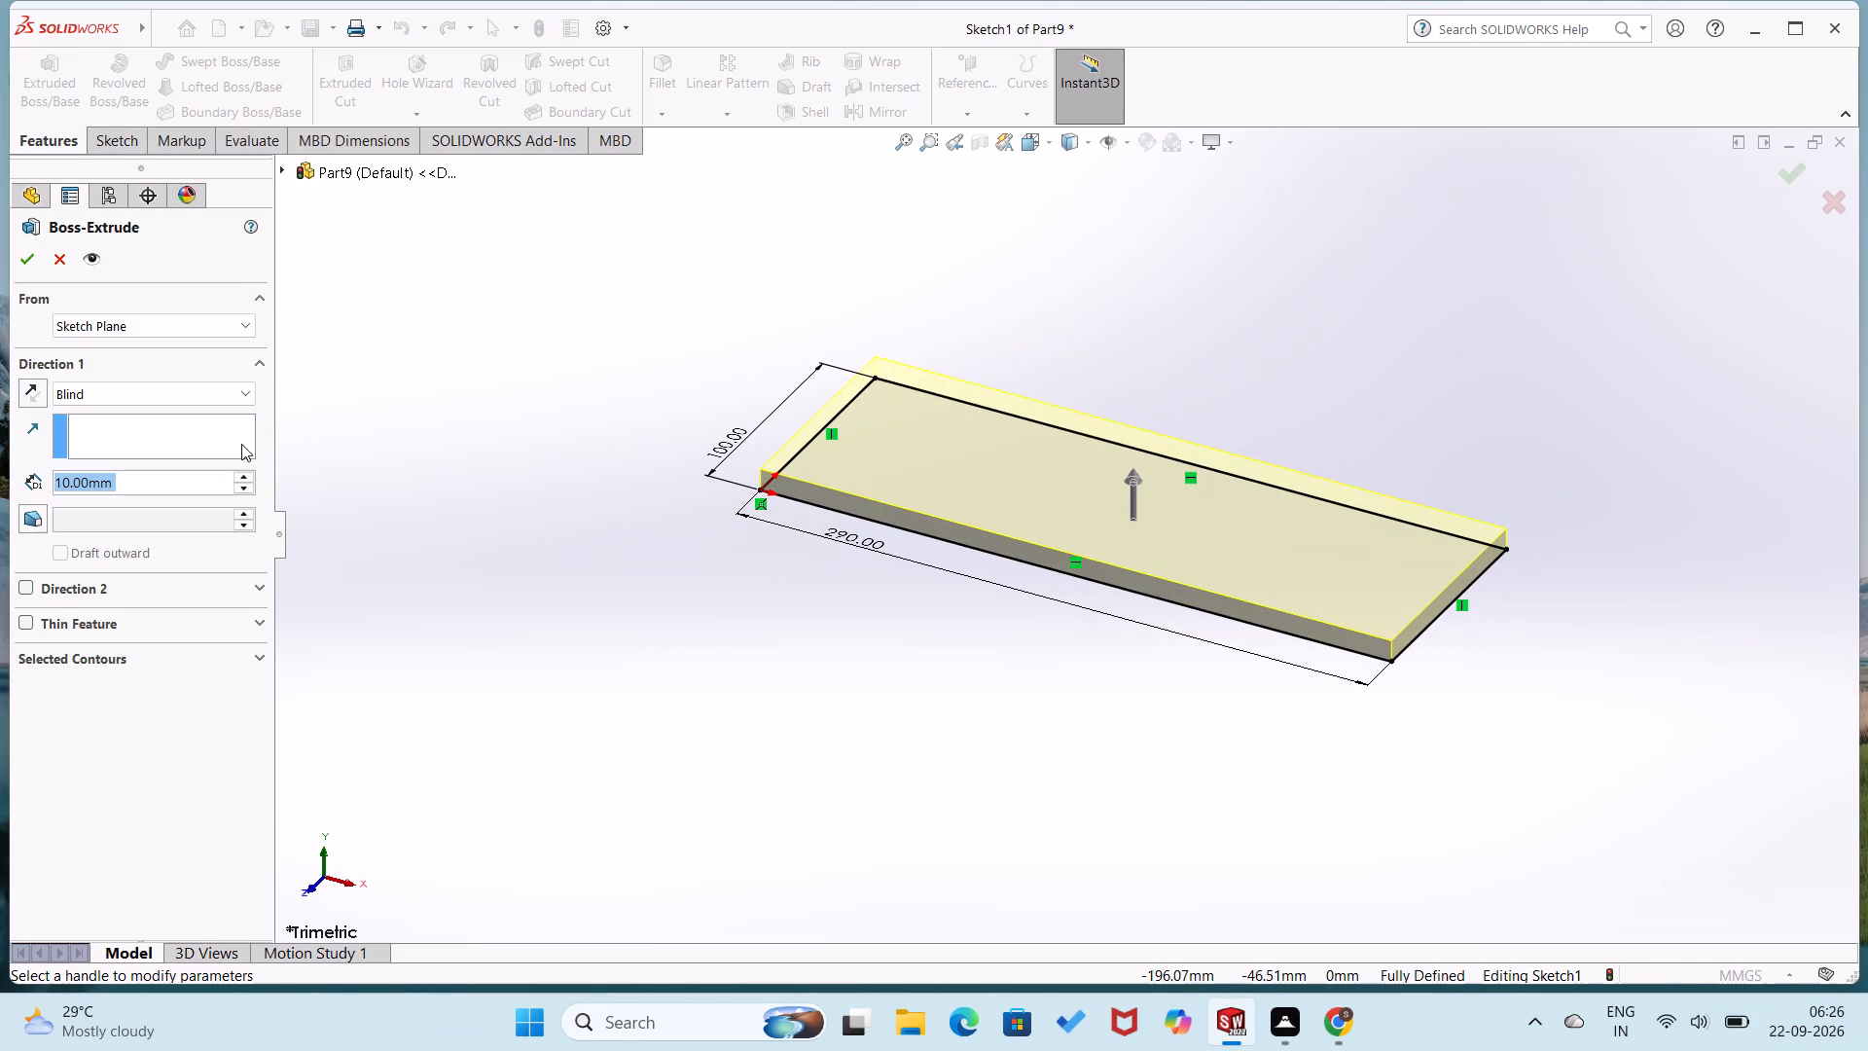
pyautogui.click(243, 476)
pyautogui.click(243, 476)
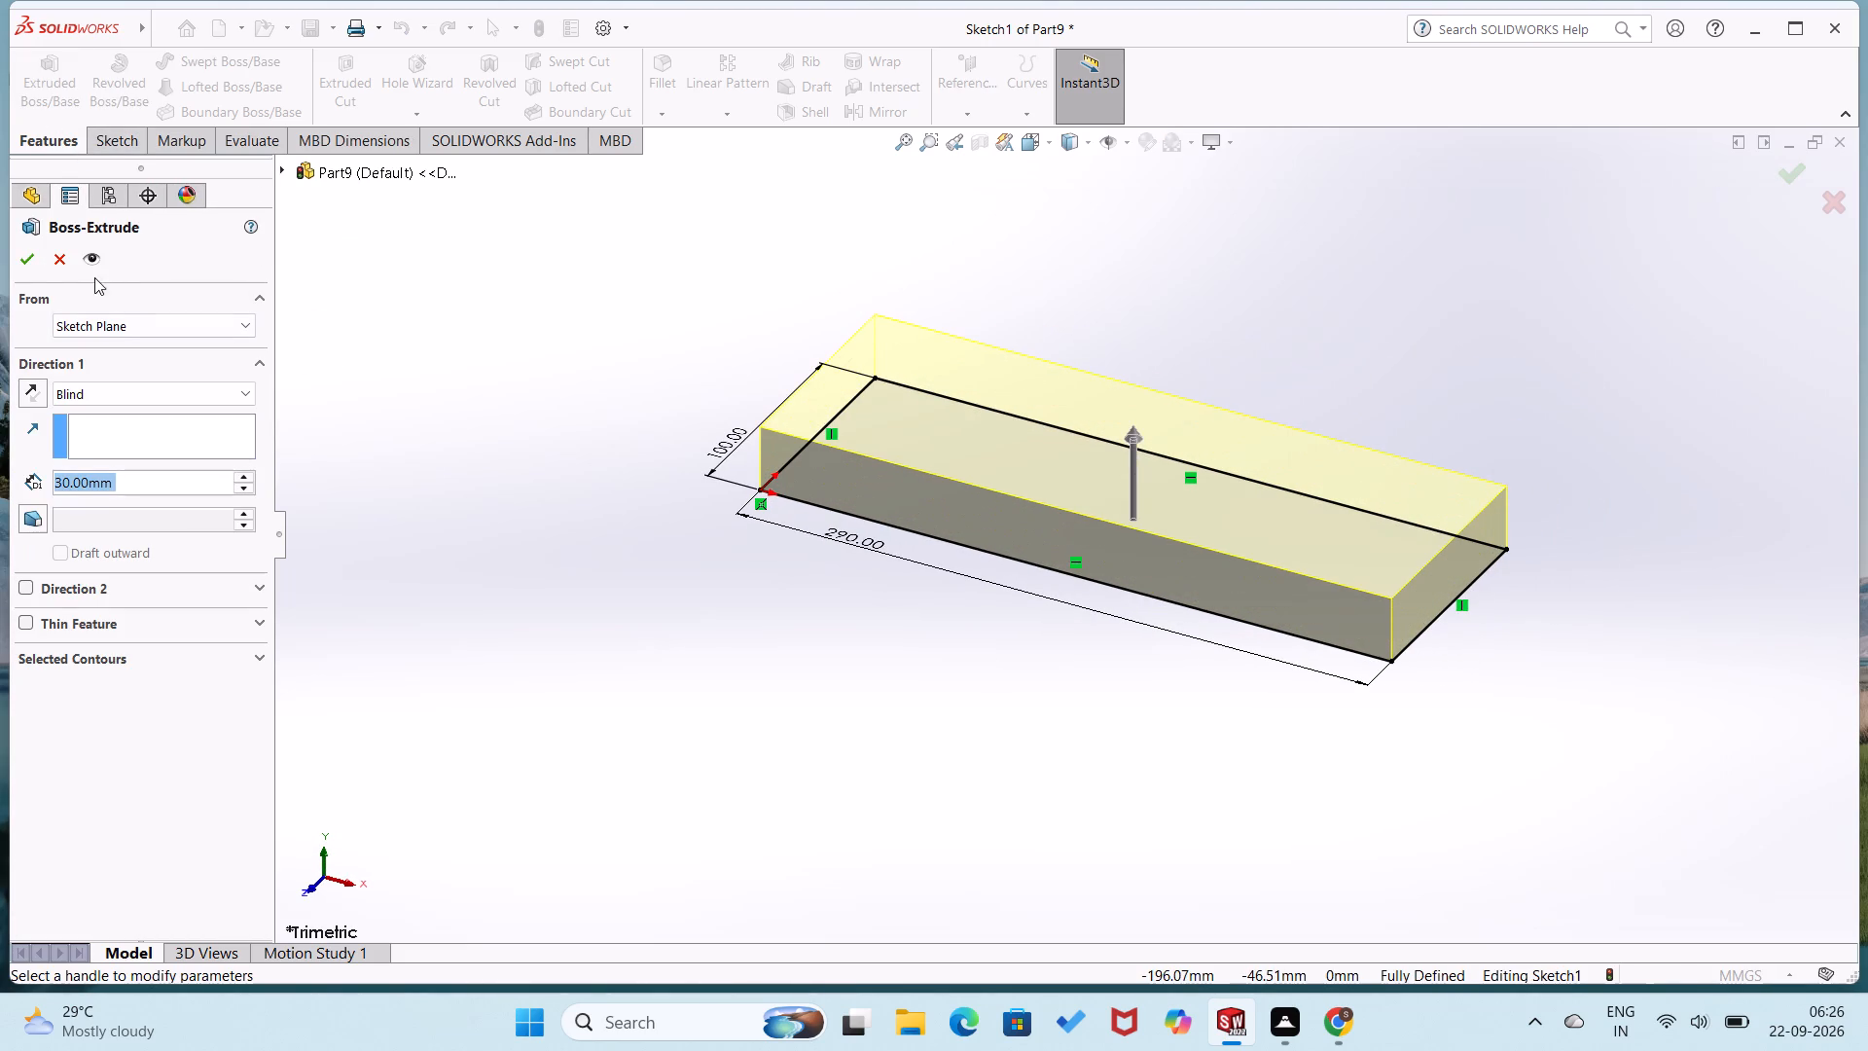
pyautogui.click(28, 264)
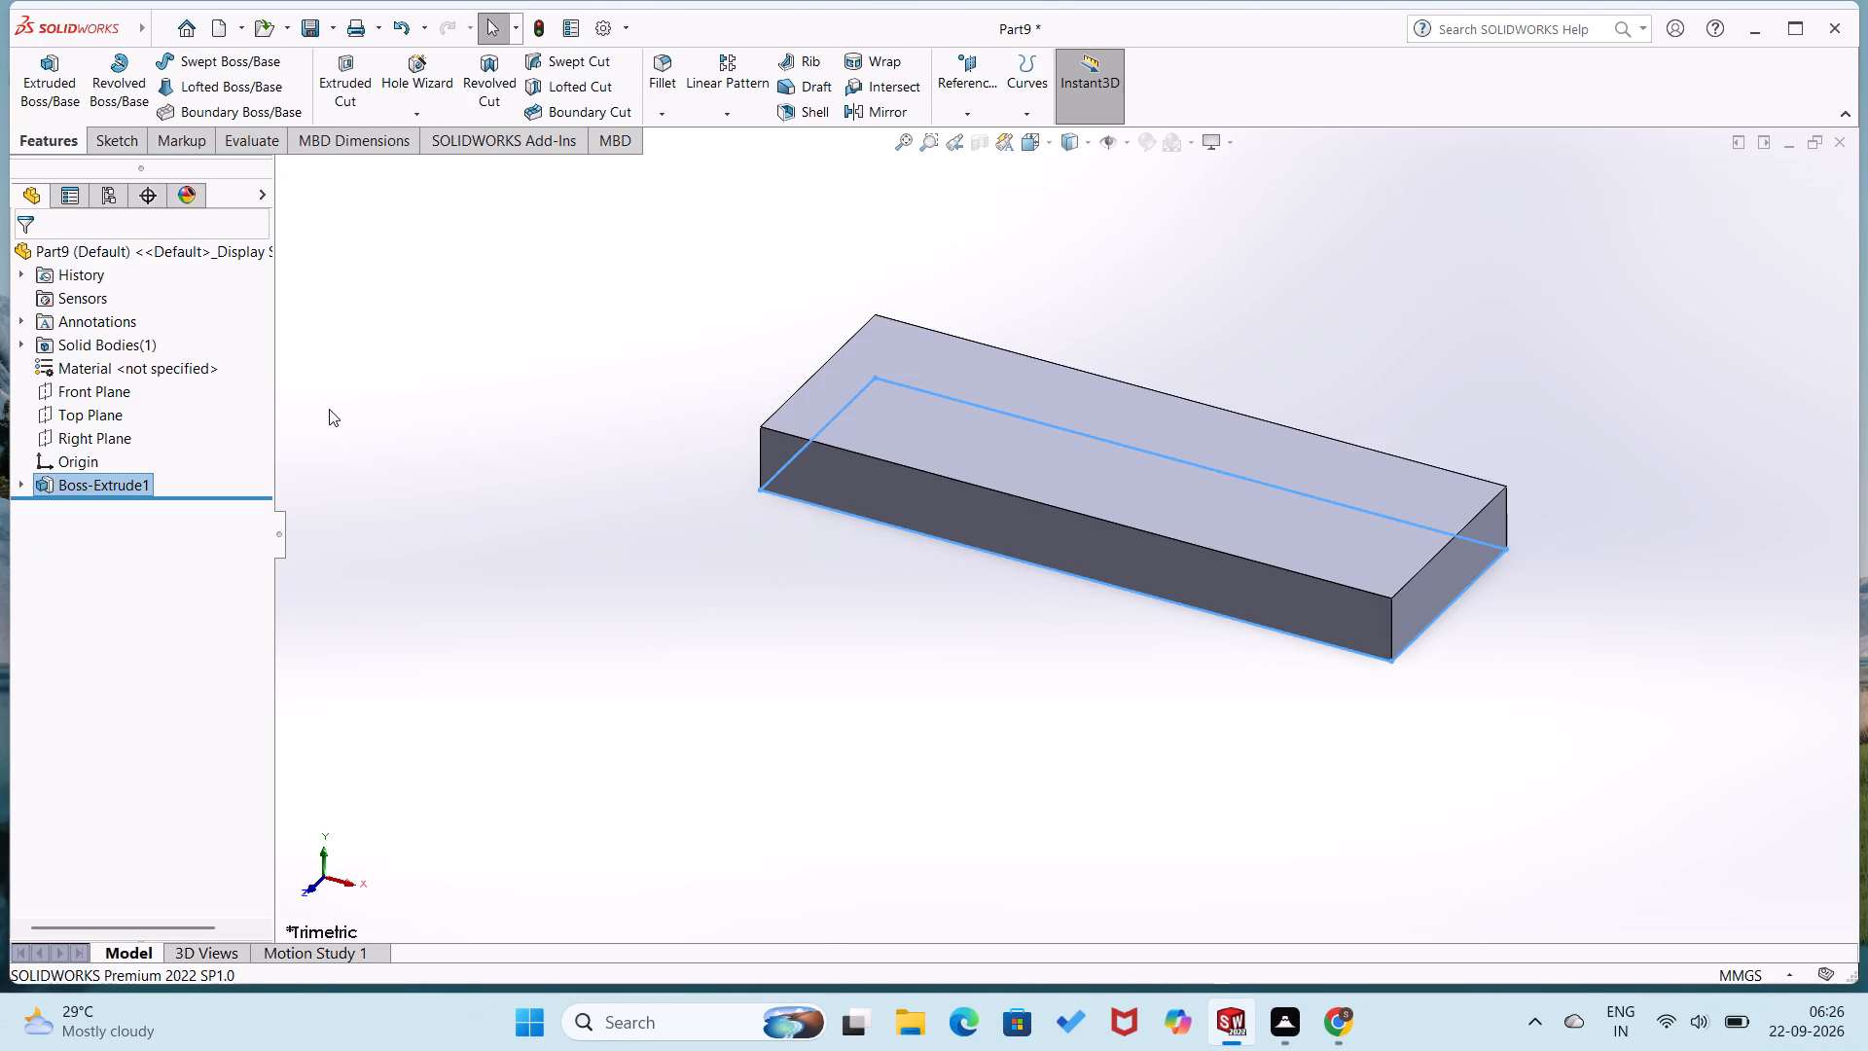
pyautogui.click(329, 409)
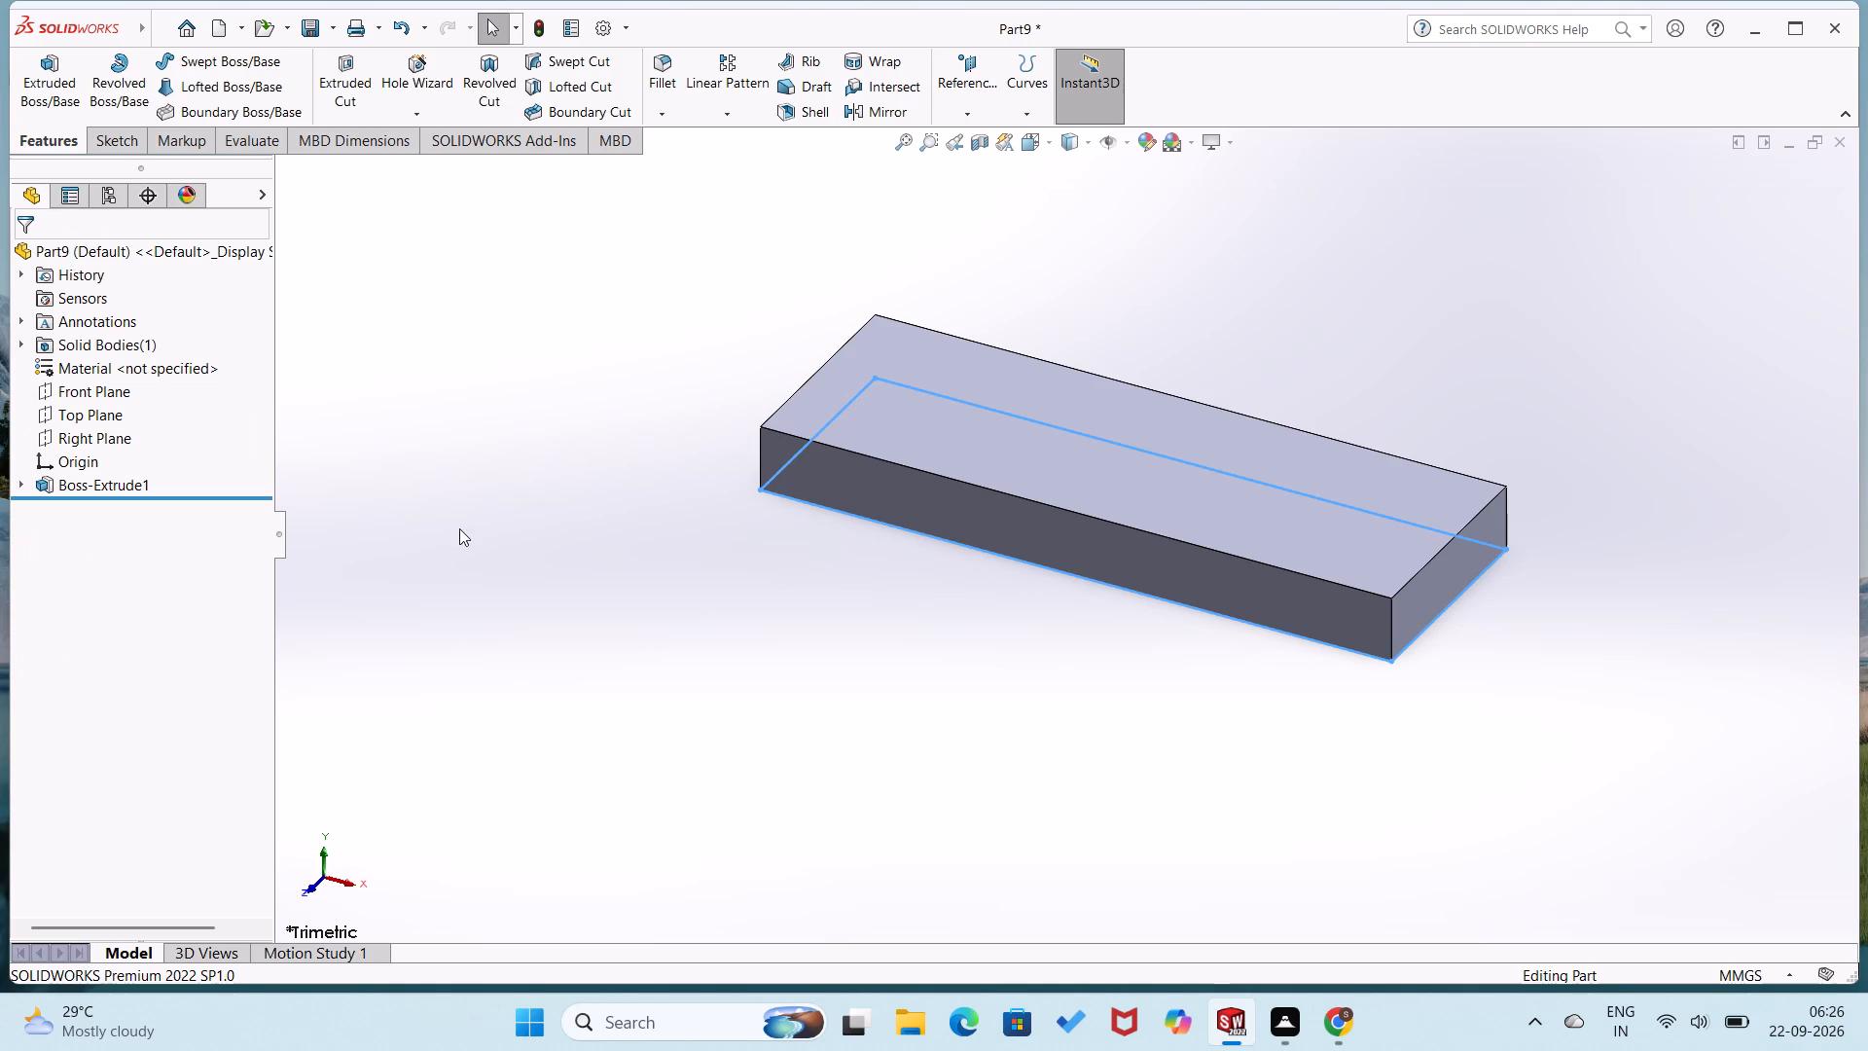
# Start a sketch on the block's long front face and draw a circle about 89 mm in diameter above the block.
pyautogui.rightClick(968, 522)
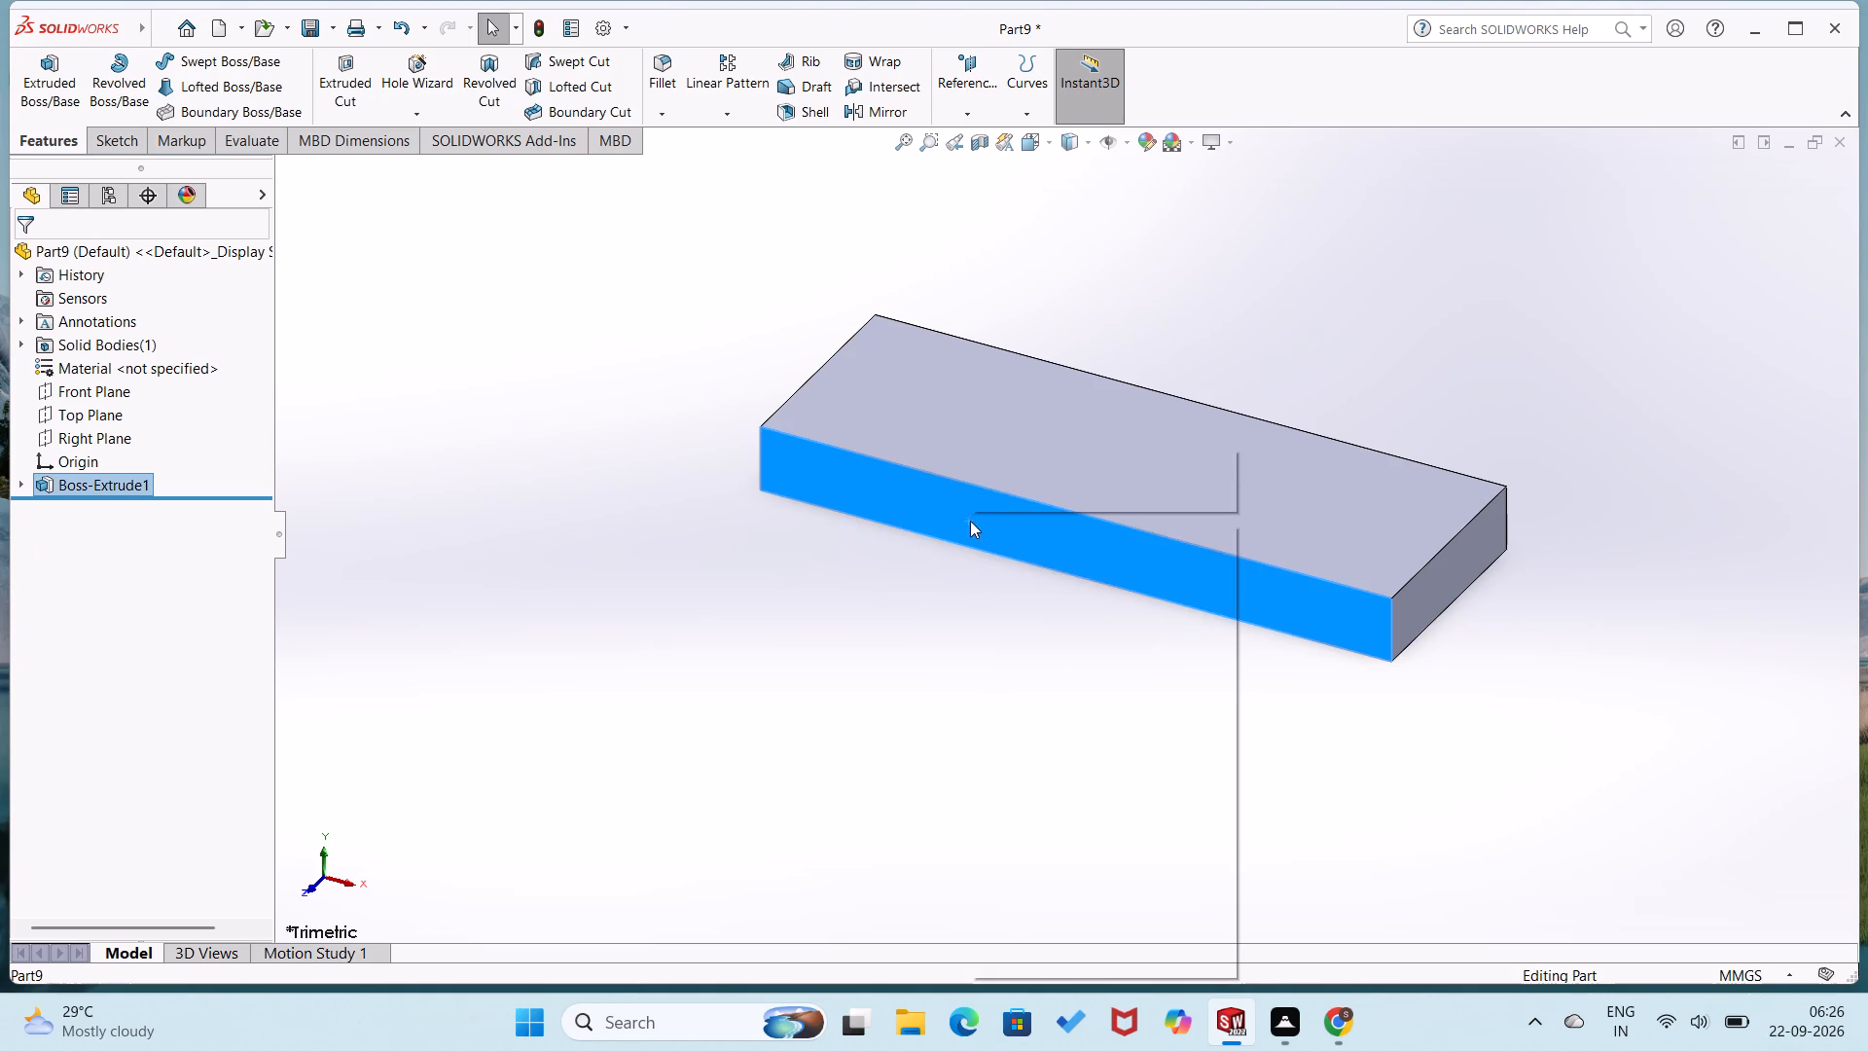
pyautogui.click(1023, 492)
pyautogui.click(572, 565)
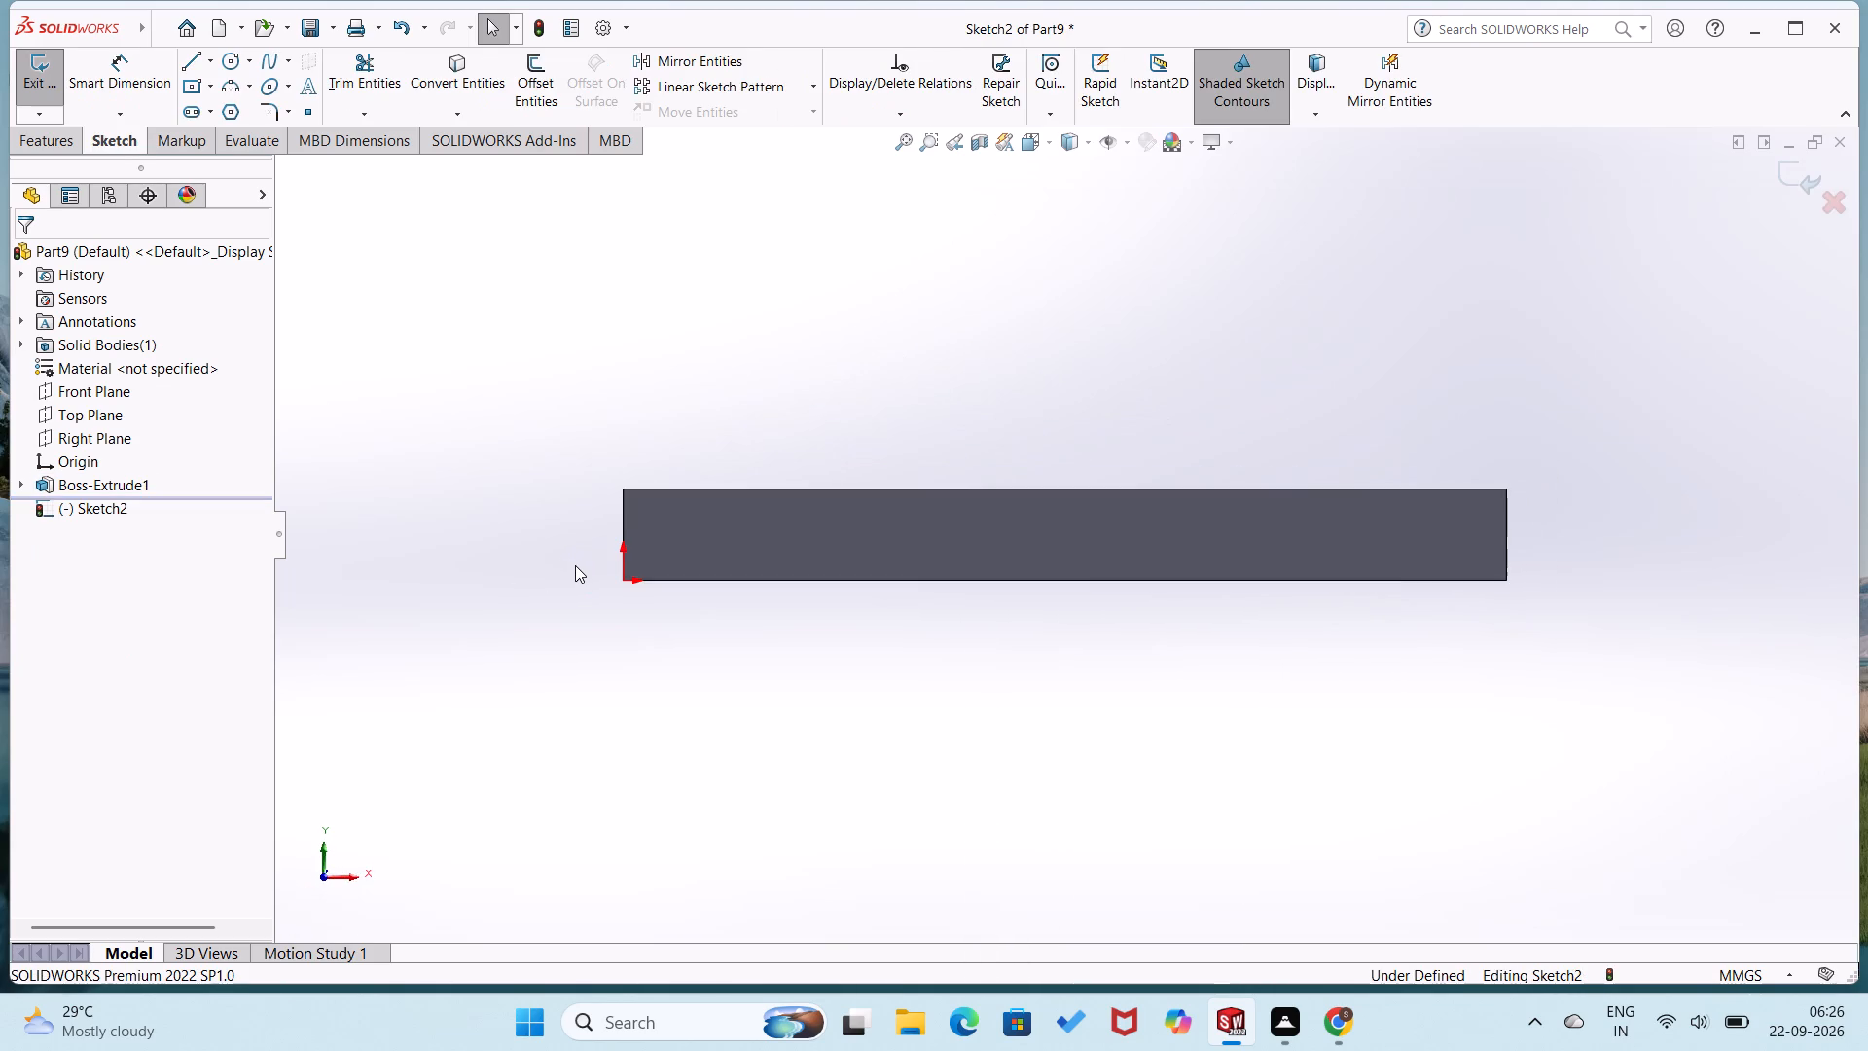
pyautogui.scroll(1, 568, 562)
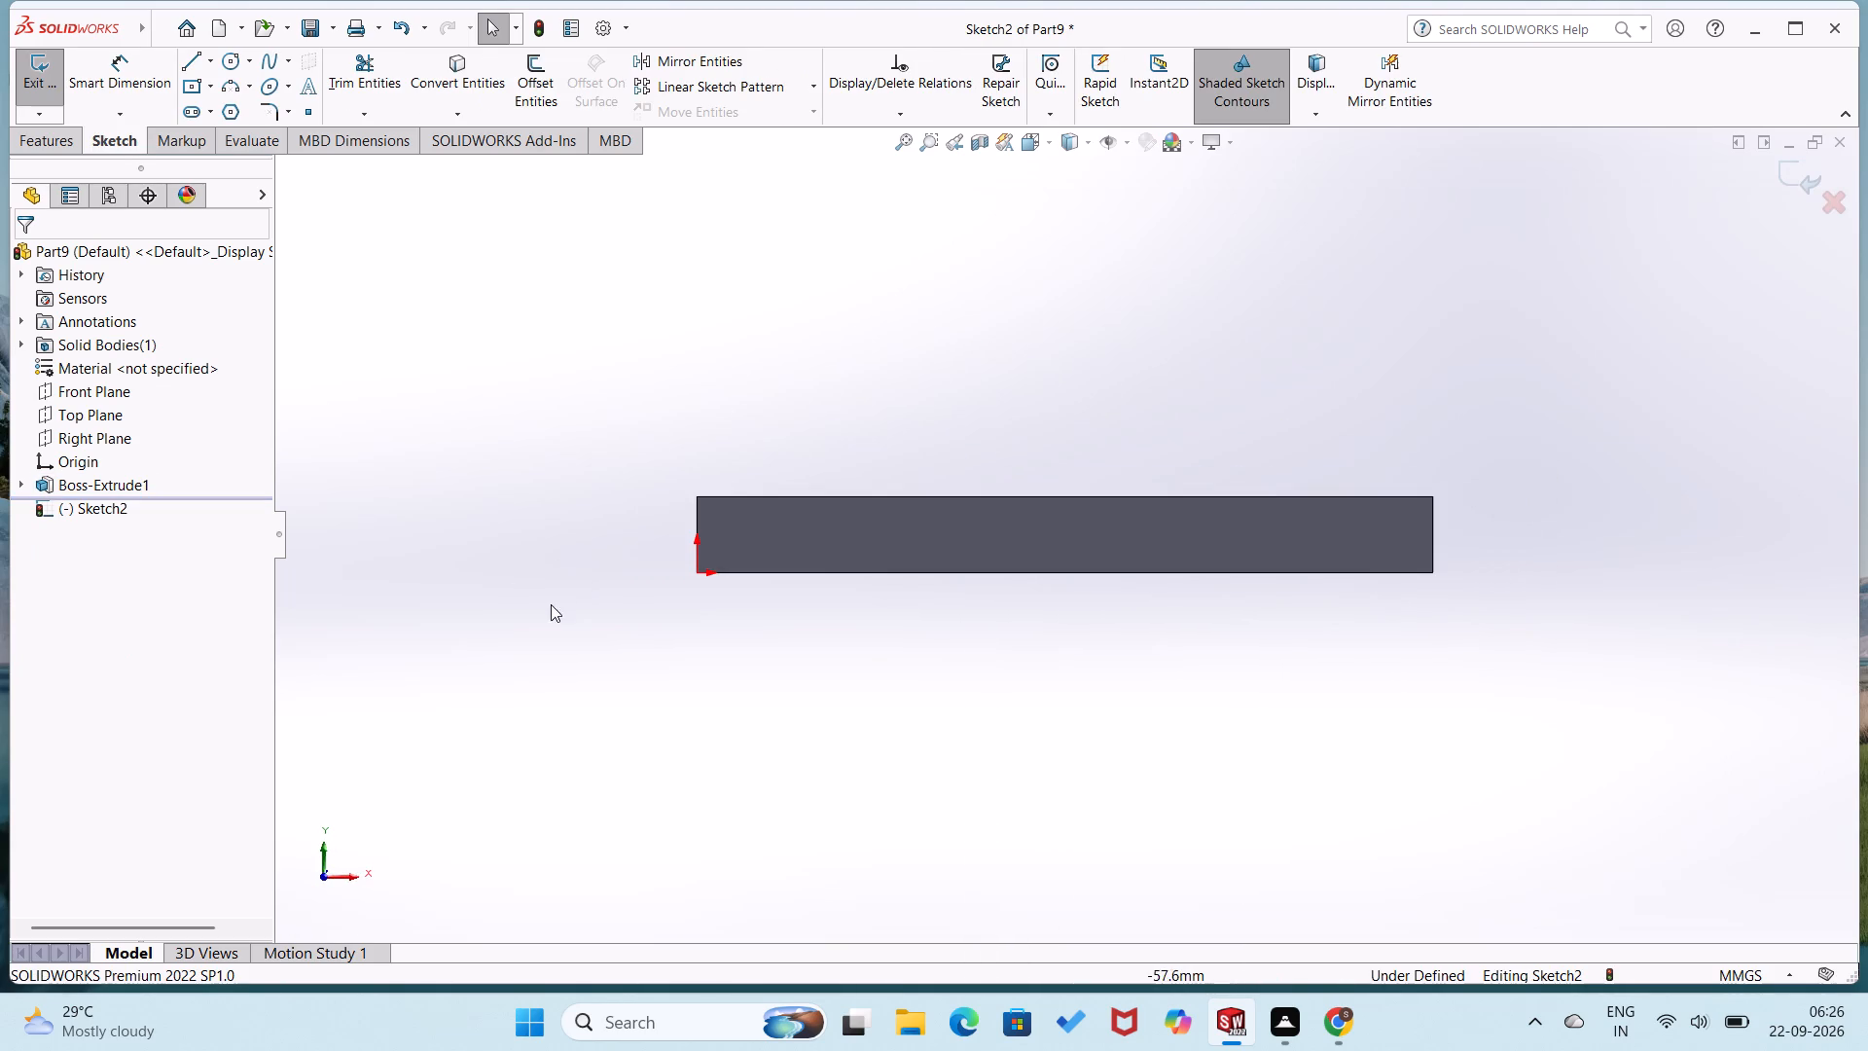
pyautogui.moveTo(538, 615); pyautogui.dragTo(780, 441, button='right')
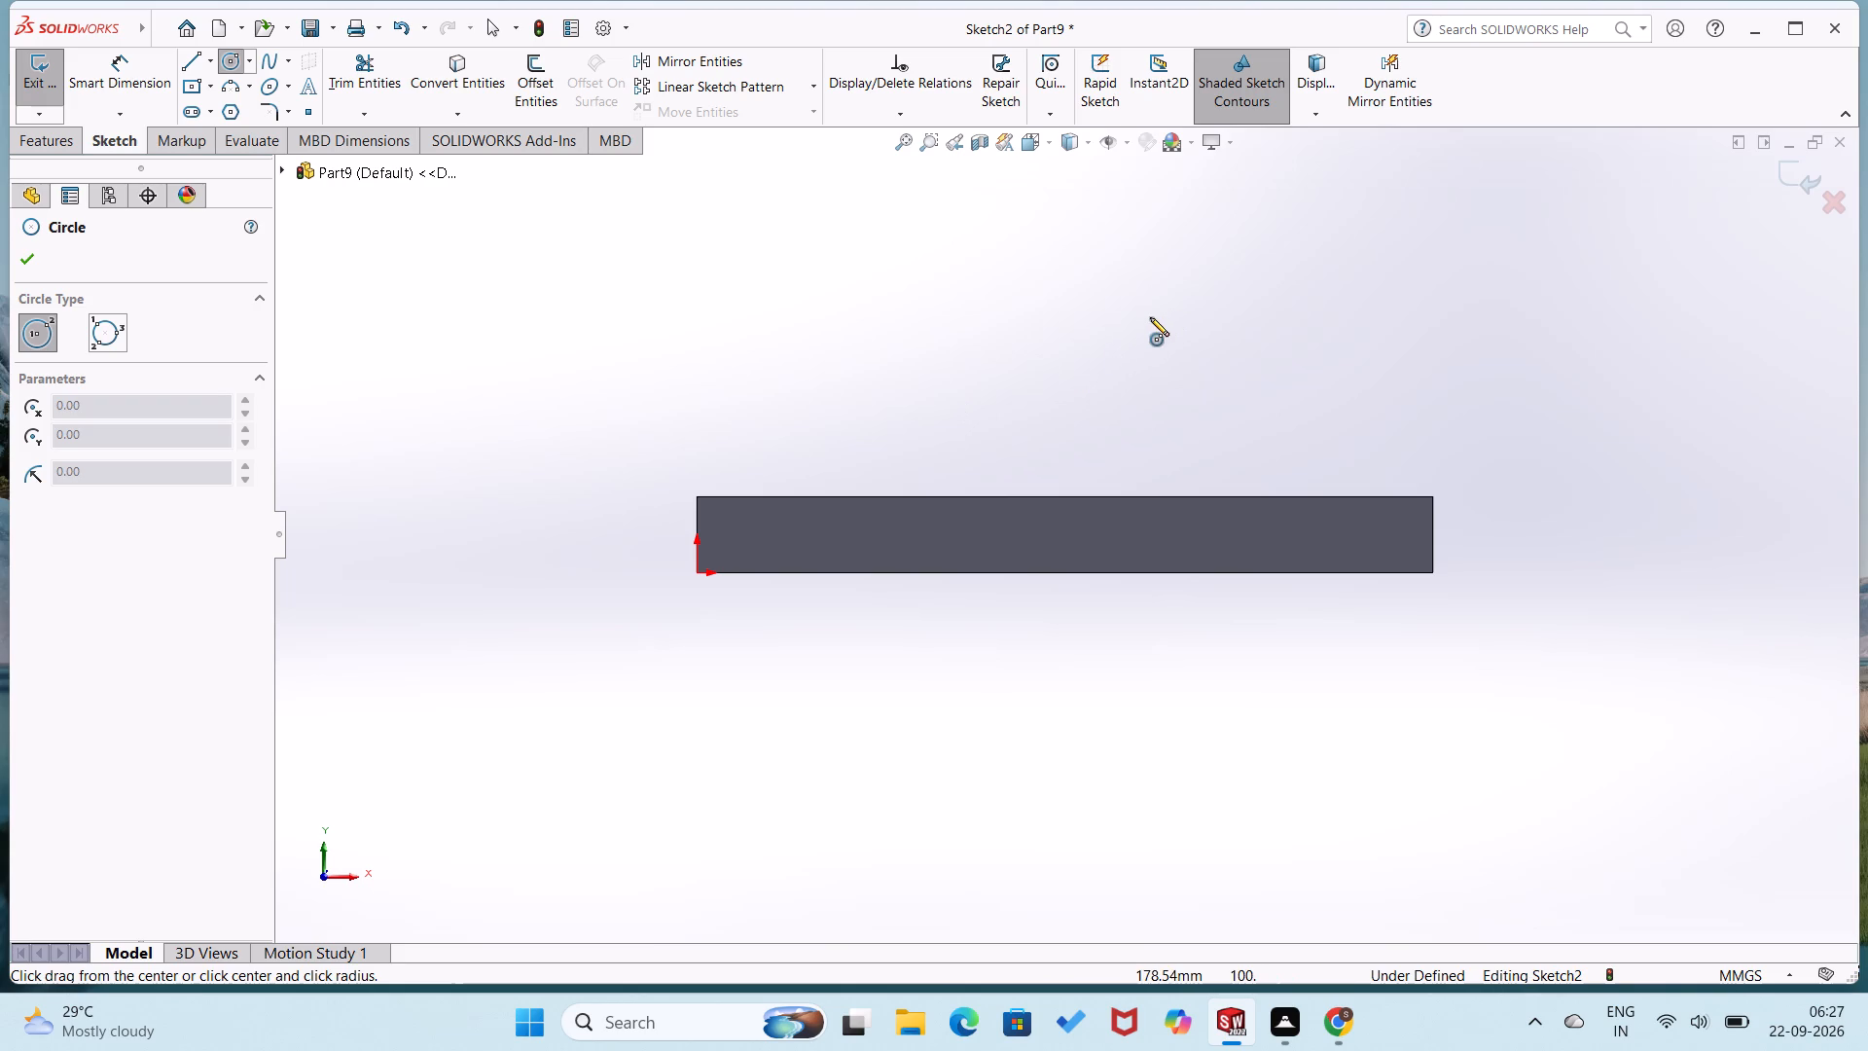
pyautogui.click(1150, 317)
pyautogui.click(1185, 424)
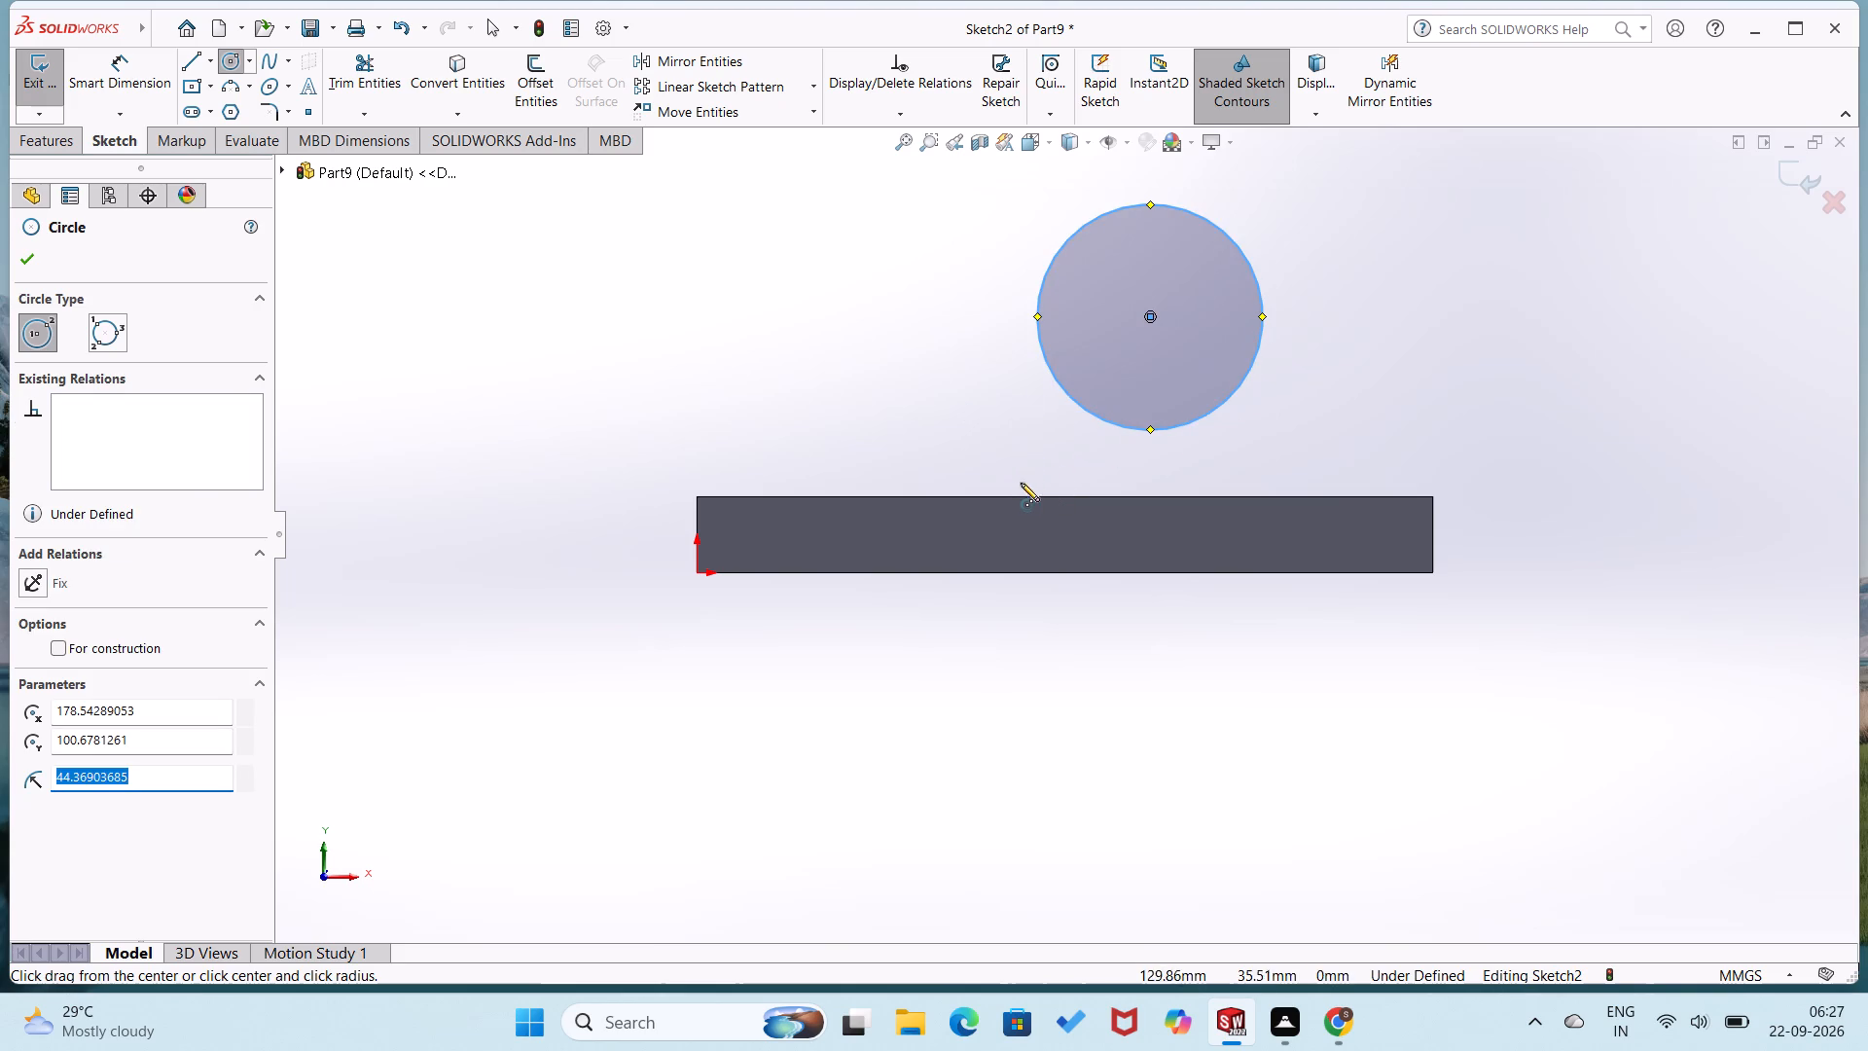
# Set the circle's diameter to 100 mm.
pyautogui.moveTo(952, 456); pyautogui.dragTo(994, 351, button='right')
pyautogui.click(1234, 384)
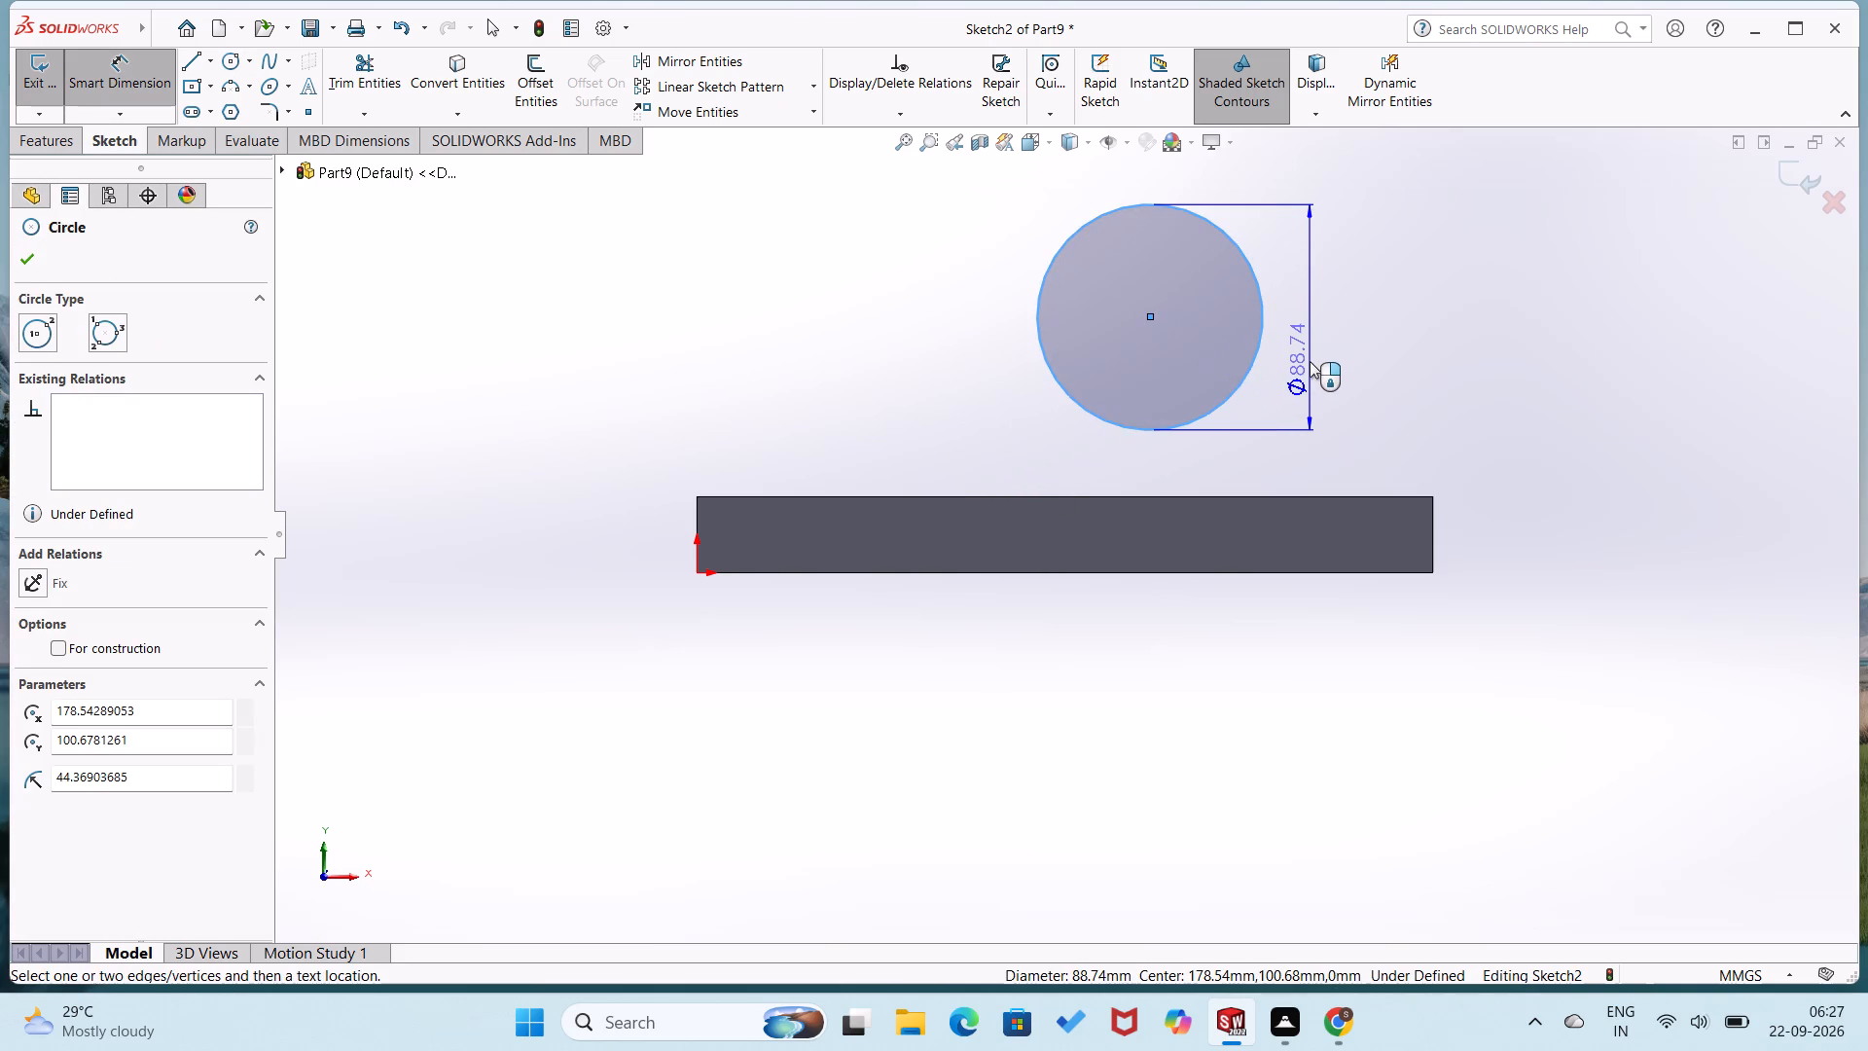
pyautogui.click(1310, 361)
pyautogui.write('100')
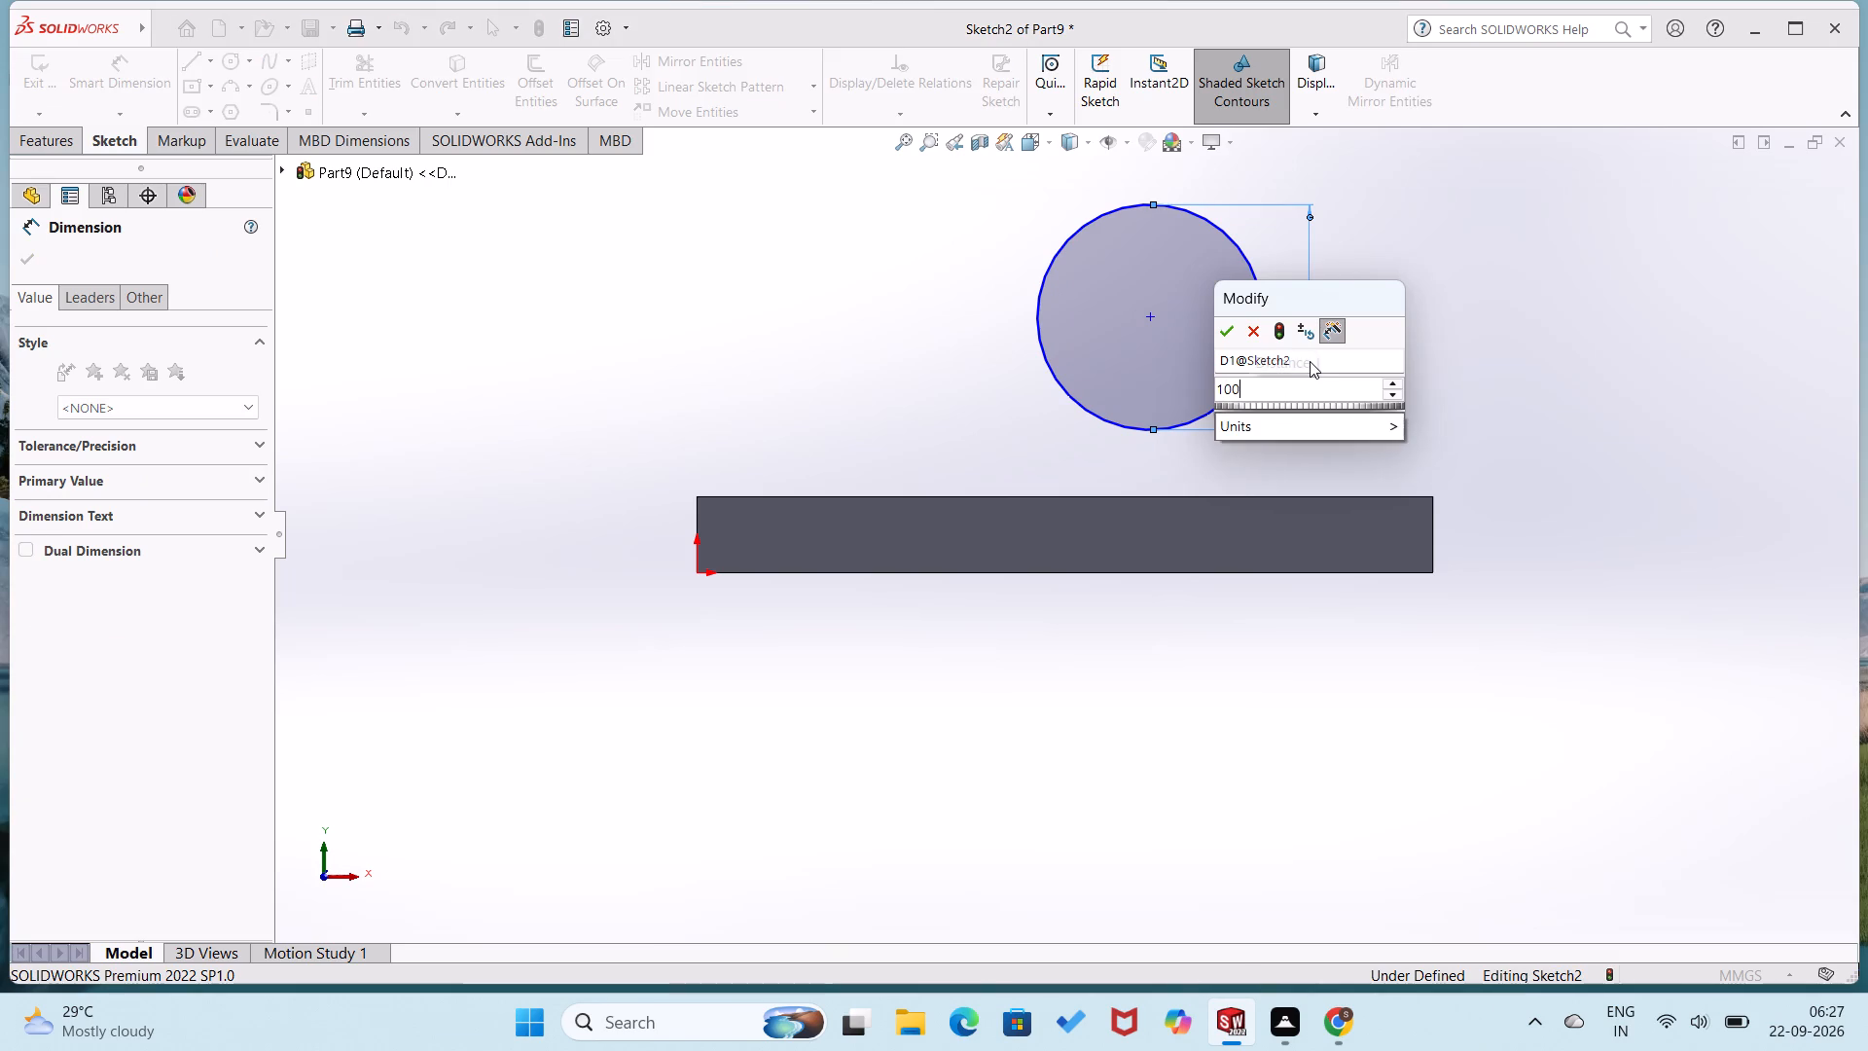
pyautogui.press('Return')
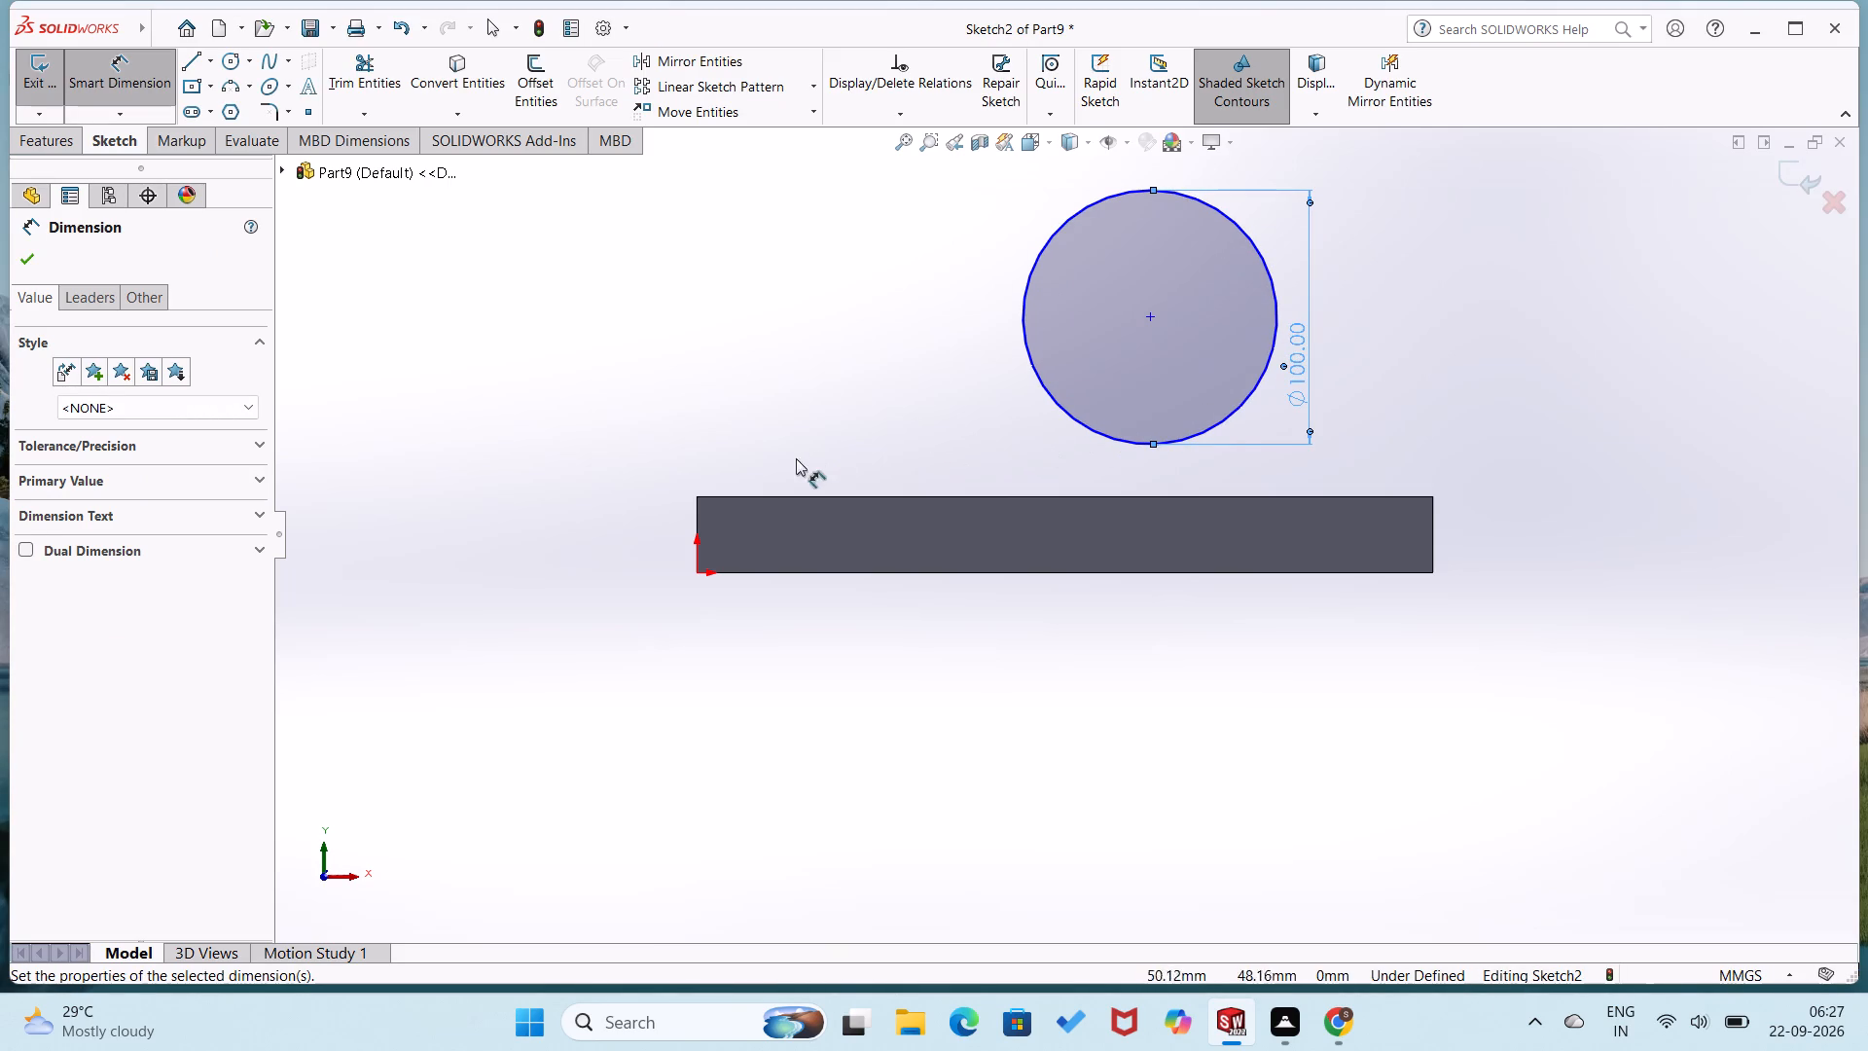
# Dimension the horizontal distance from the origin to the circle's centre as 180 mm.
pyautogui.click(701, 572)
pyautogui.click(1148, 312)
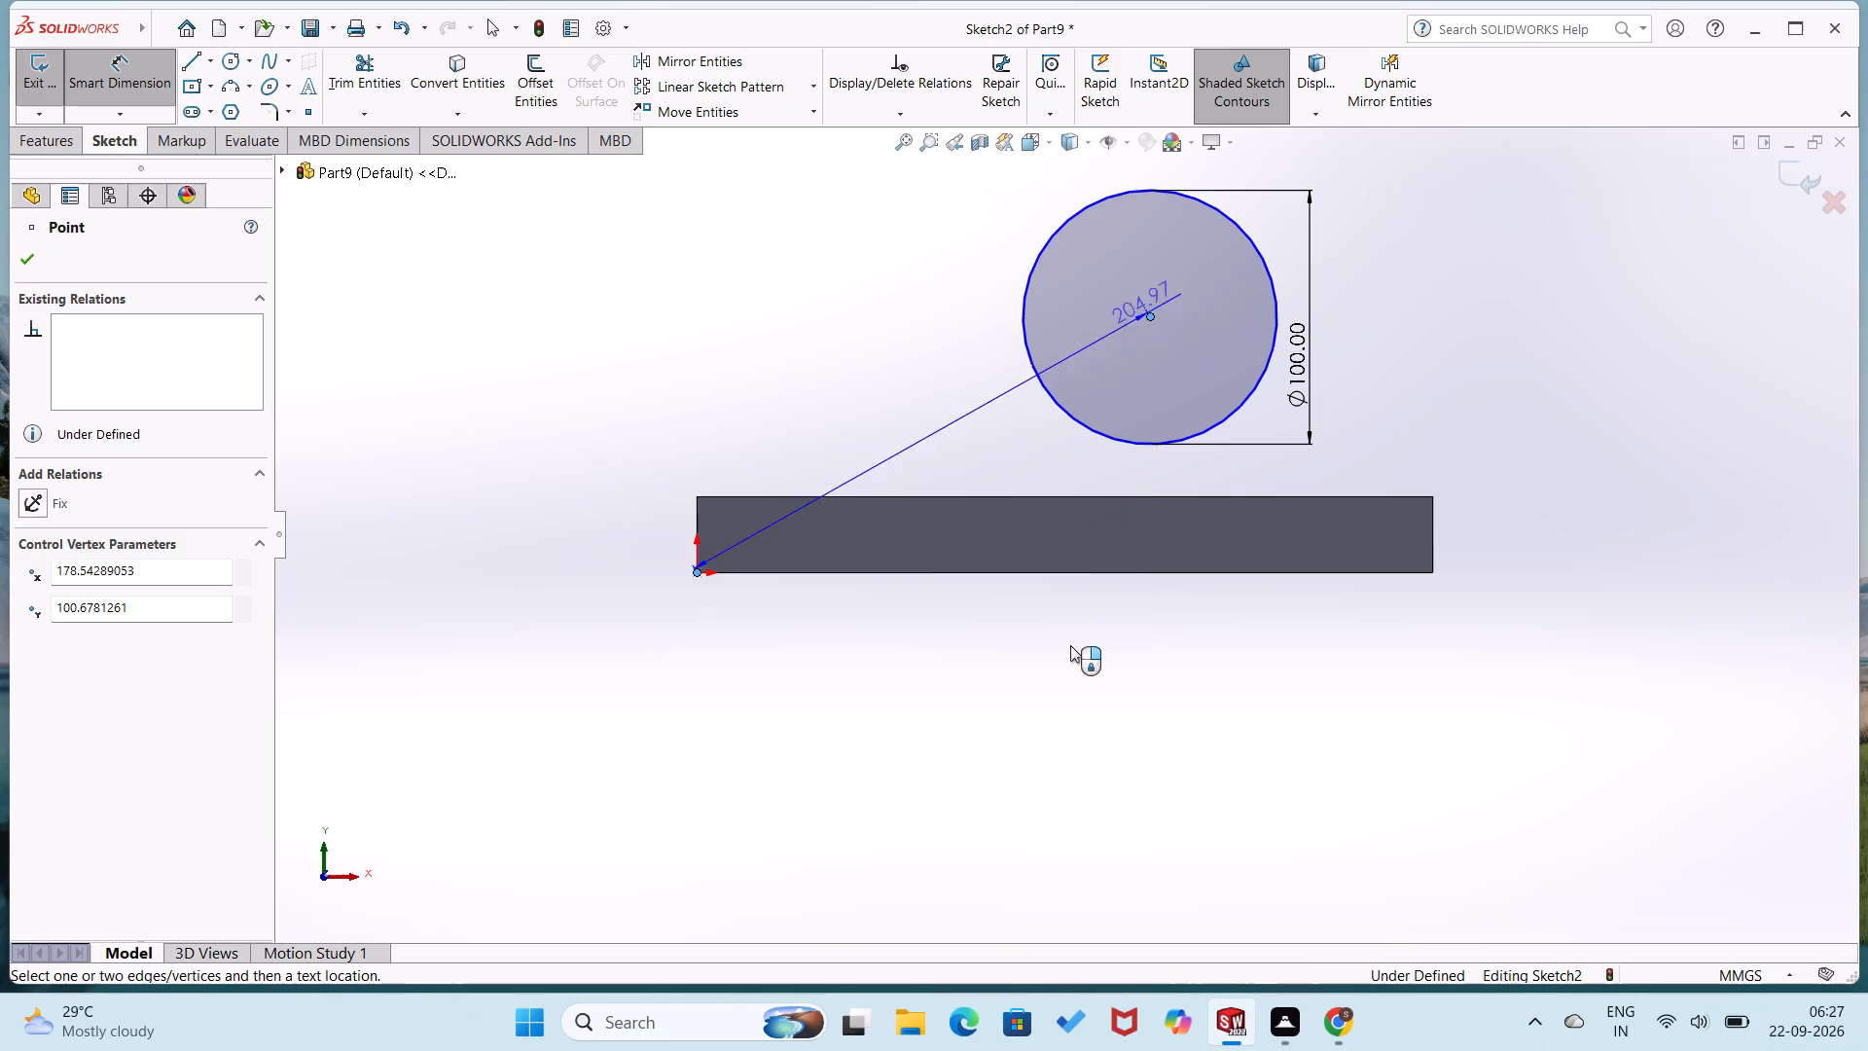
pyautogui.click(1070, 670)
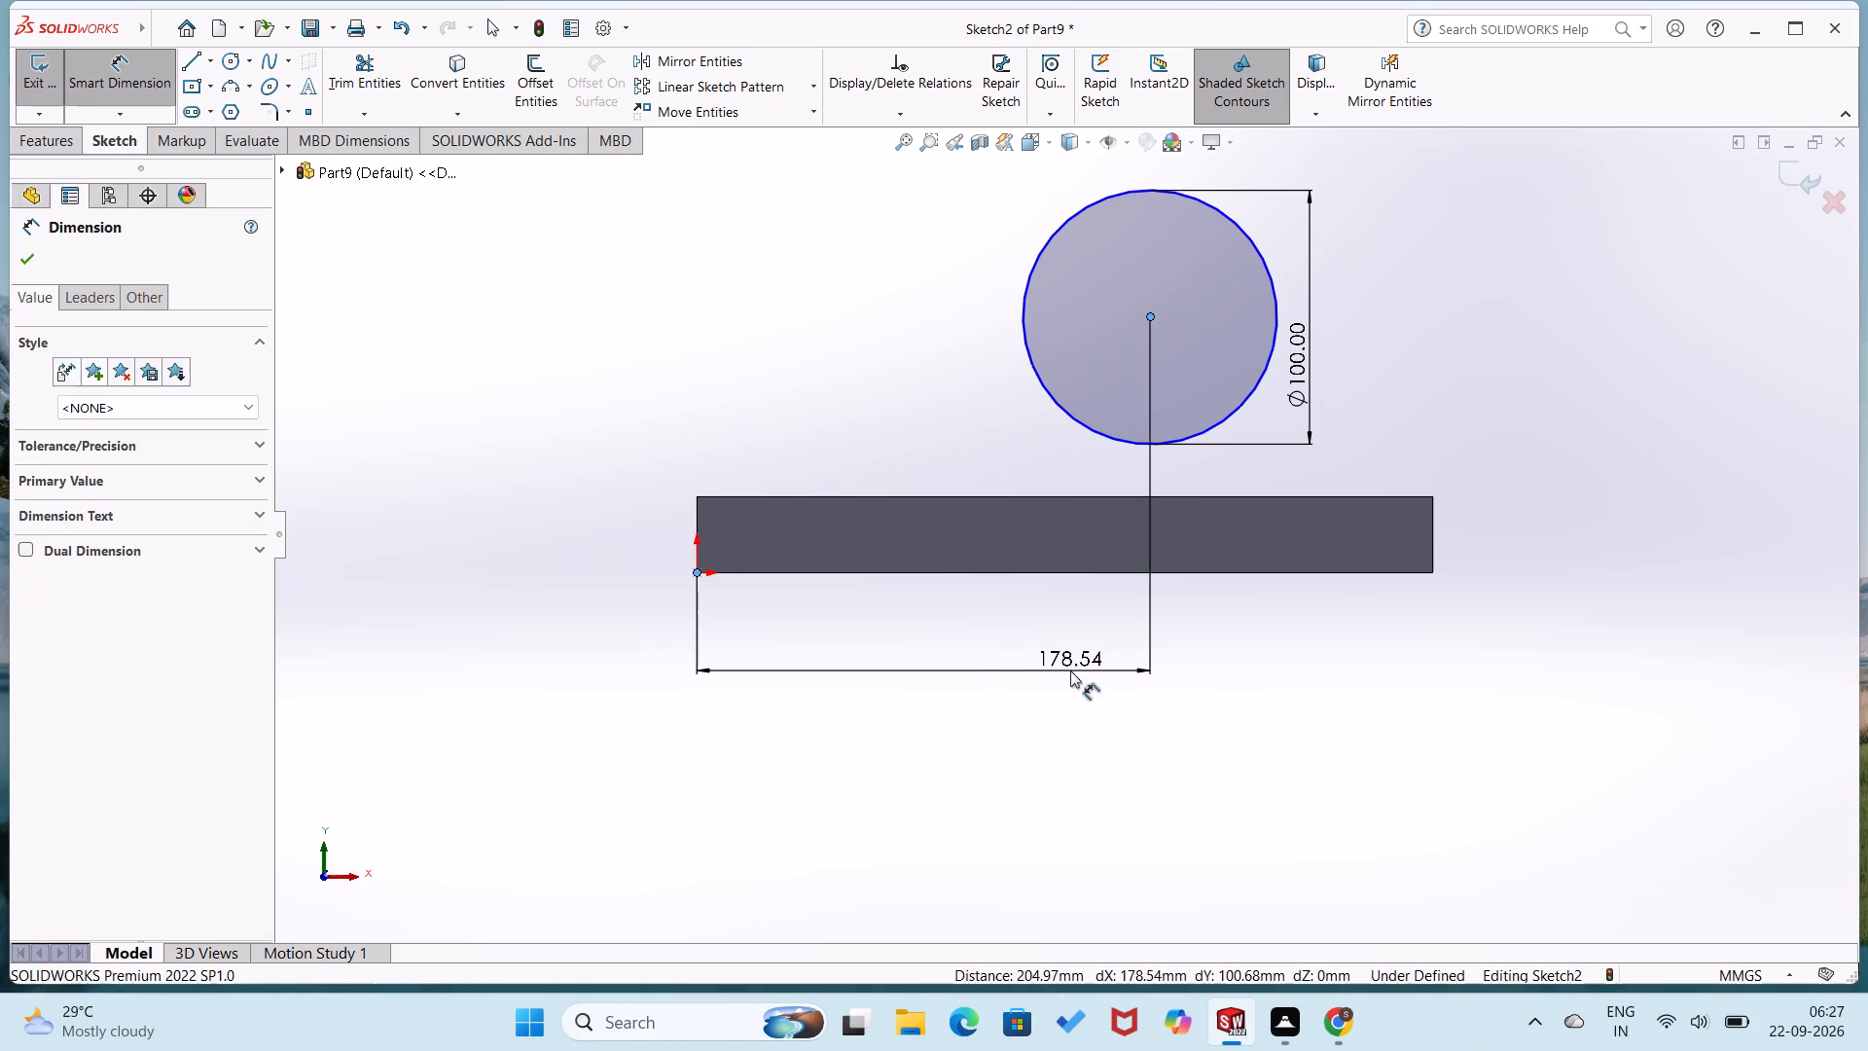
pyautogui.press('1')
pyautogui.write('80')
pyautogui.press('Return')
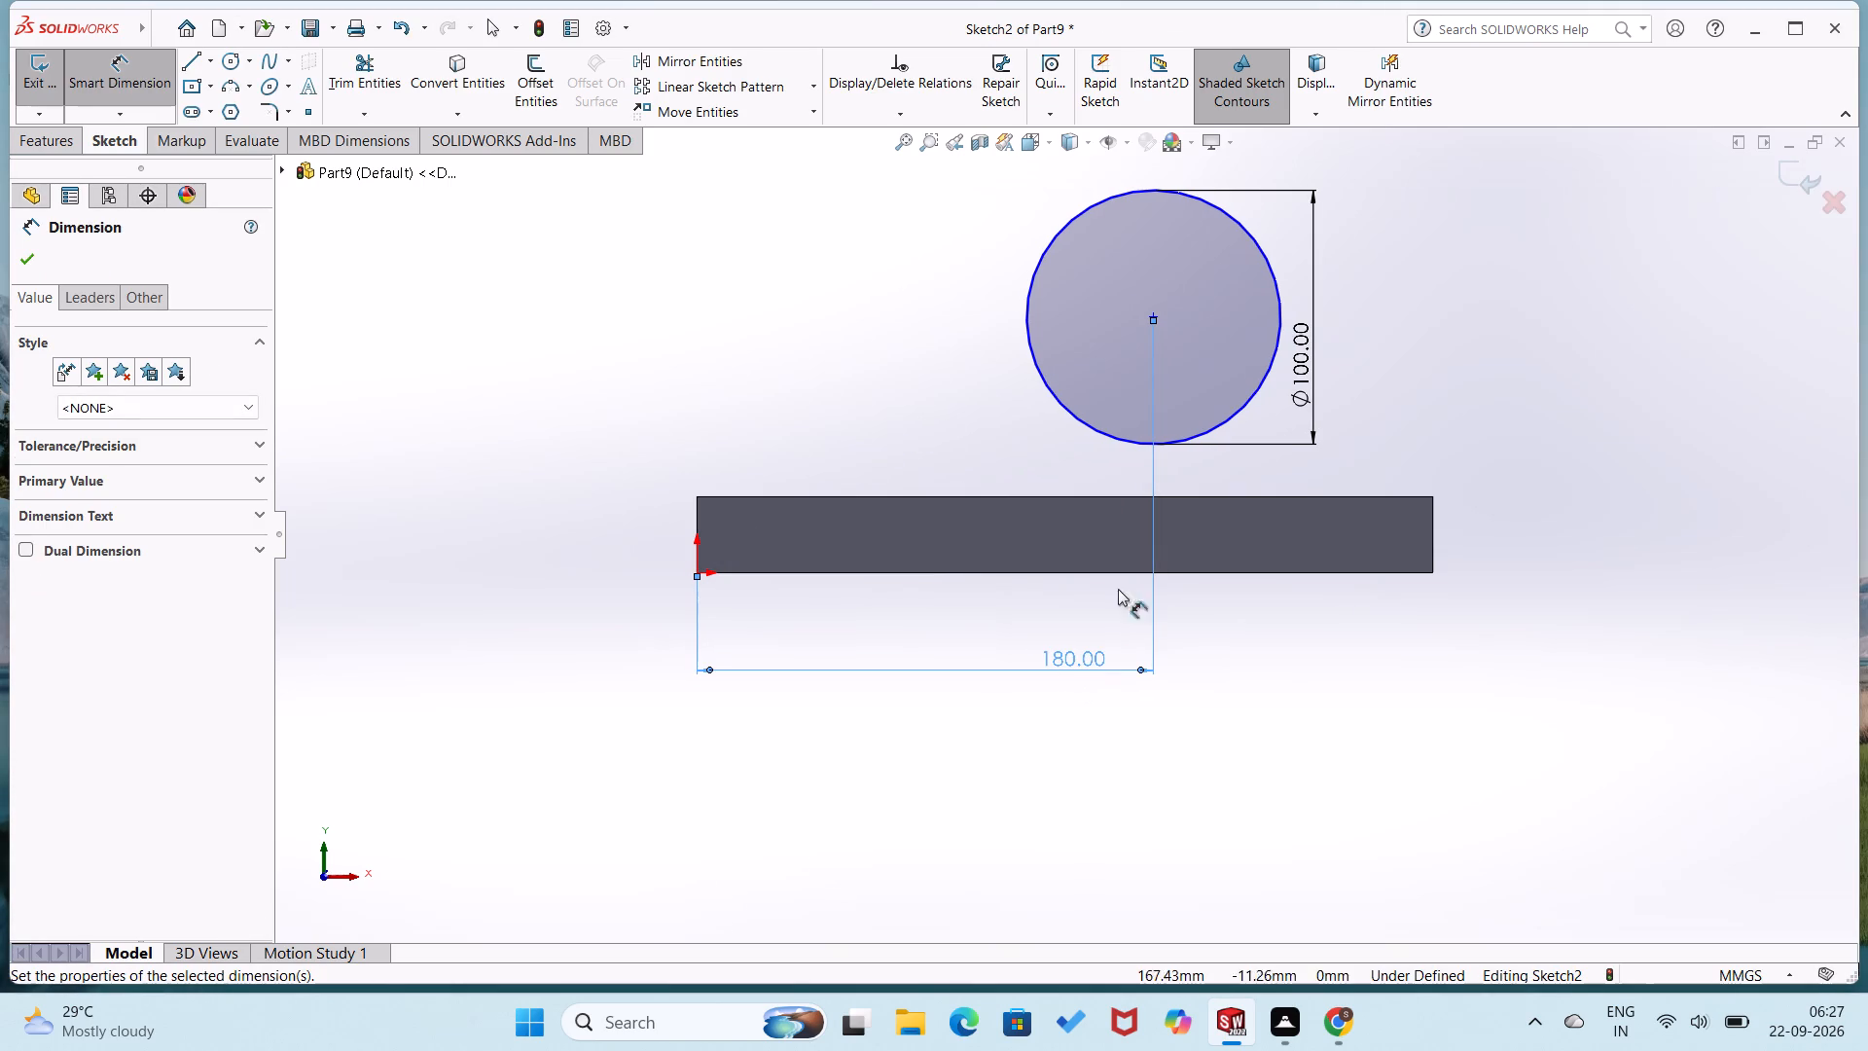
pyautogui.click(943, 444)
# Dimension the vertical distance from the block's top edge to the circle's centre as 70 mm.
pyautogui.click(1157, 315)
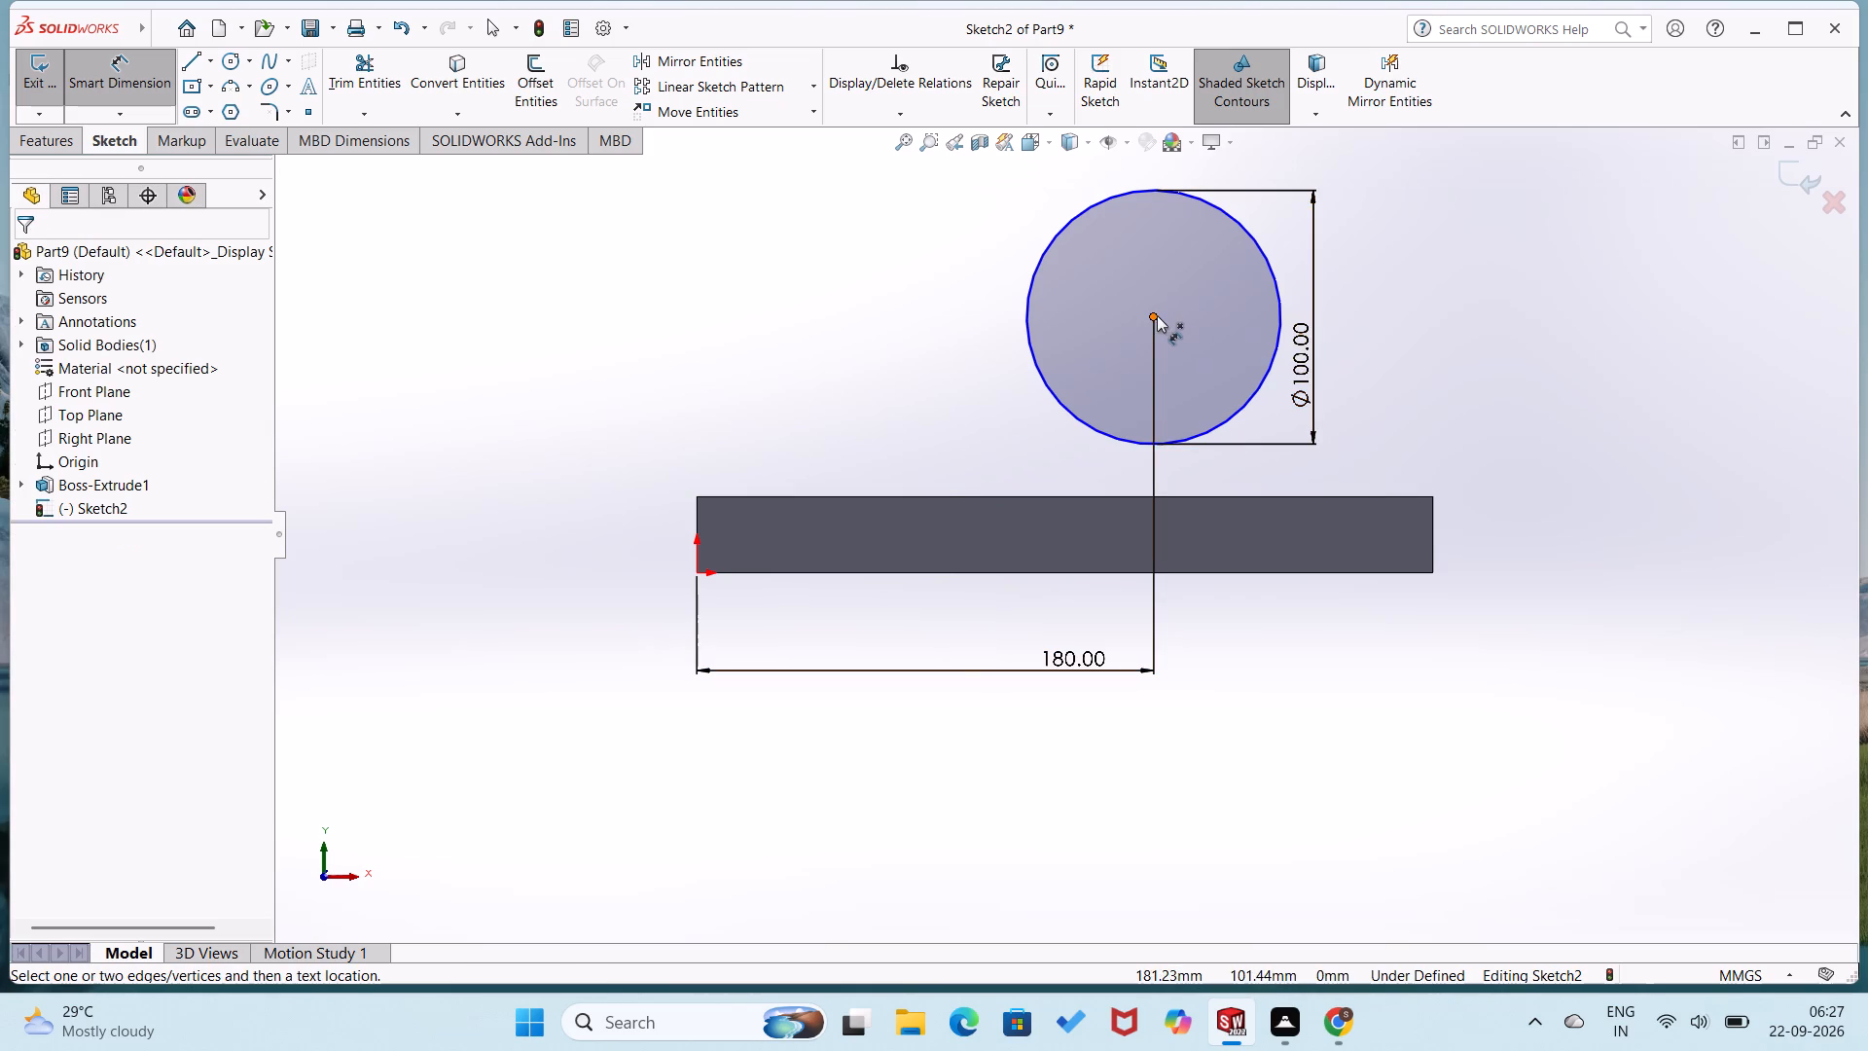
pyautogui.click(946, 496)
pyautogui.click(918, 447)
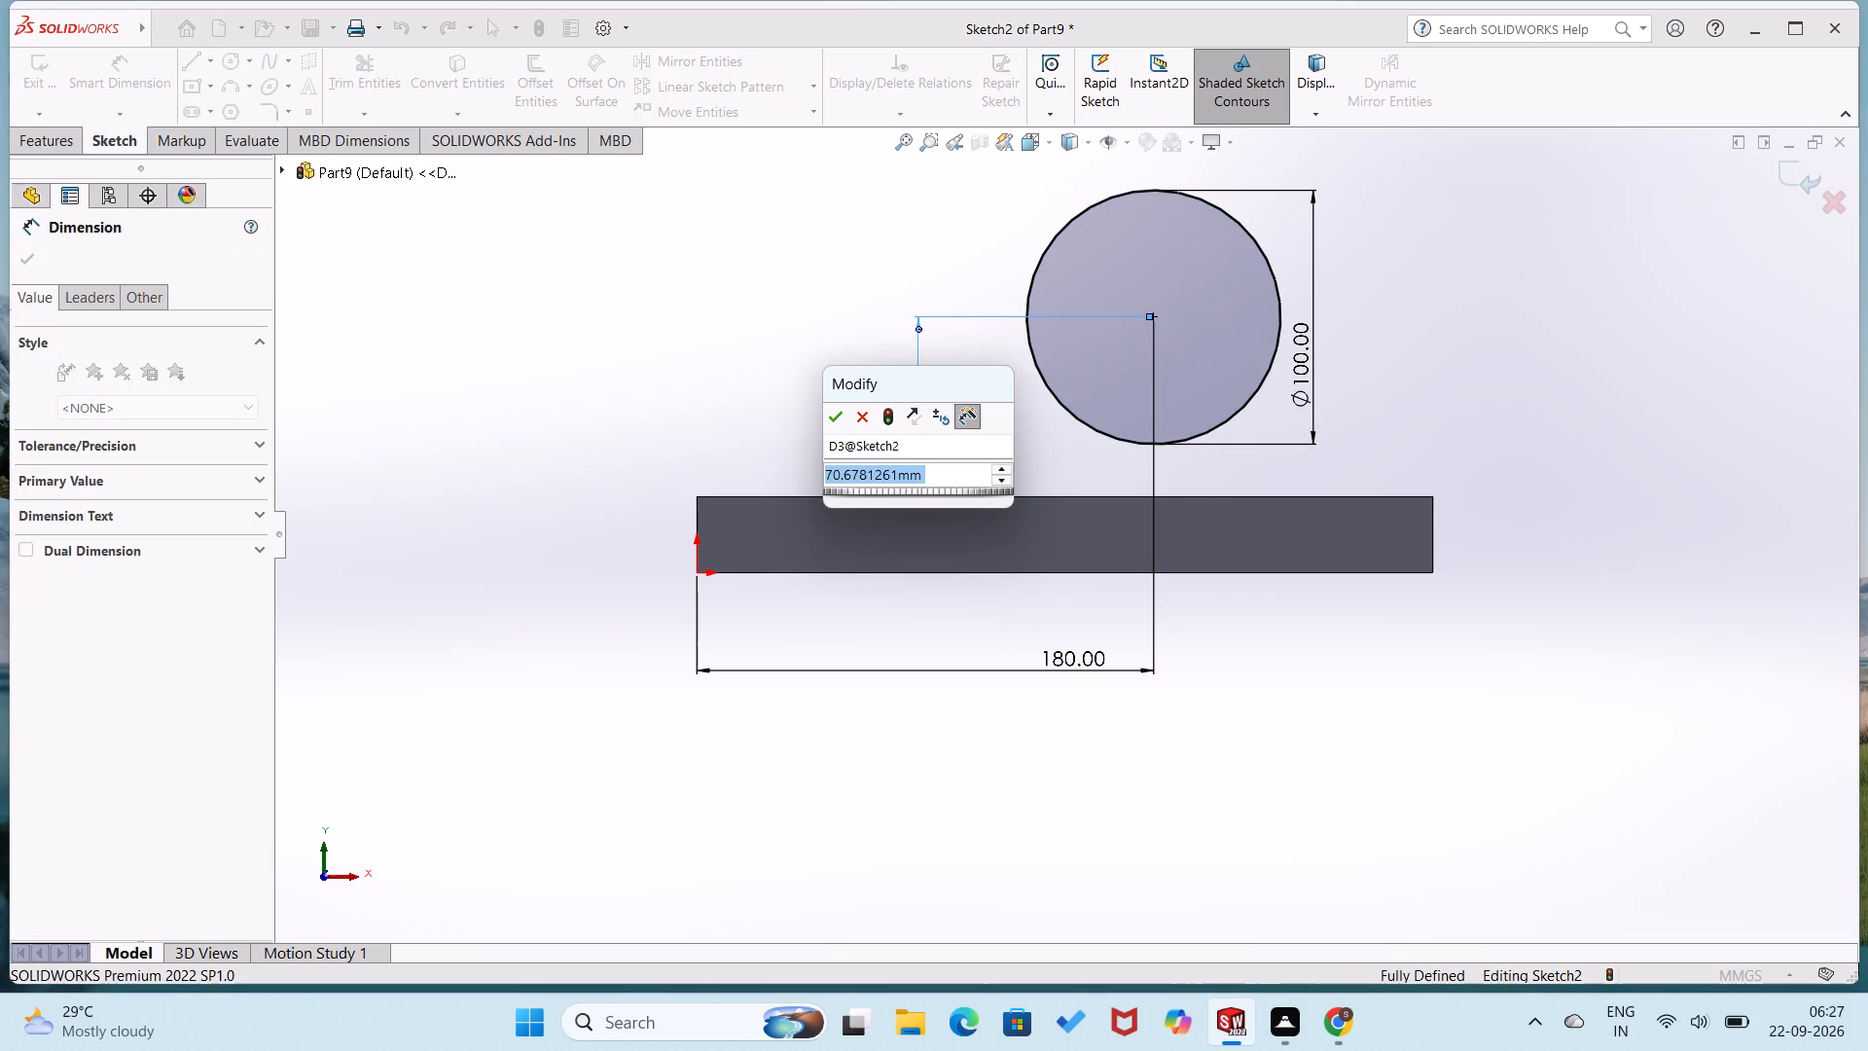
pyautogui.press('7')
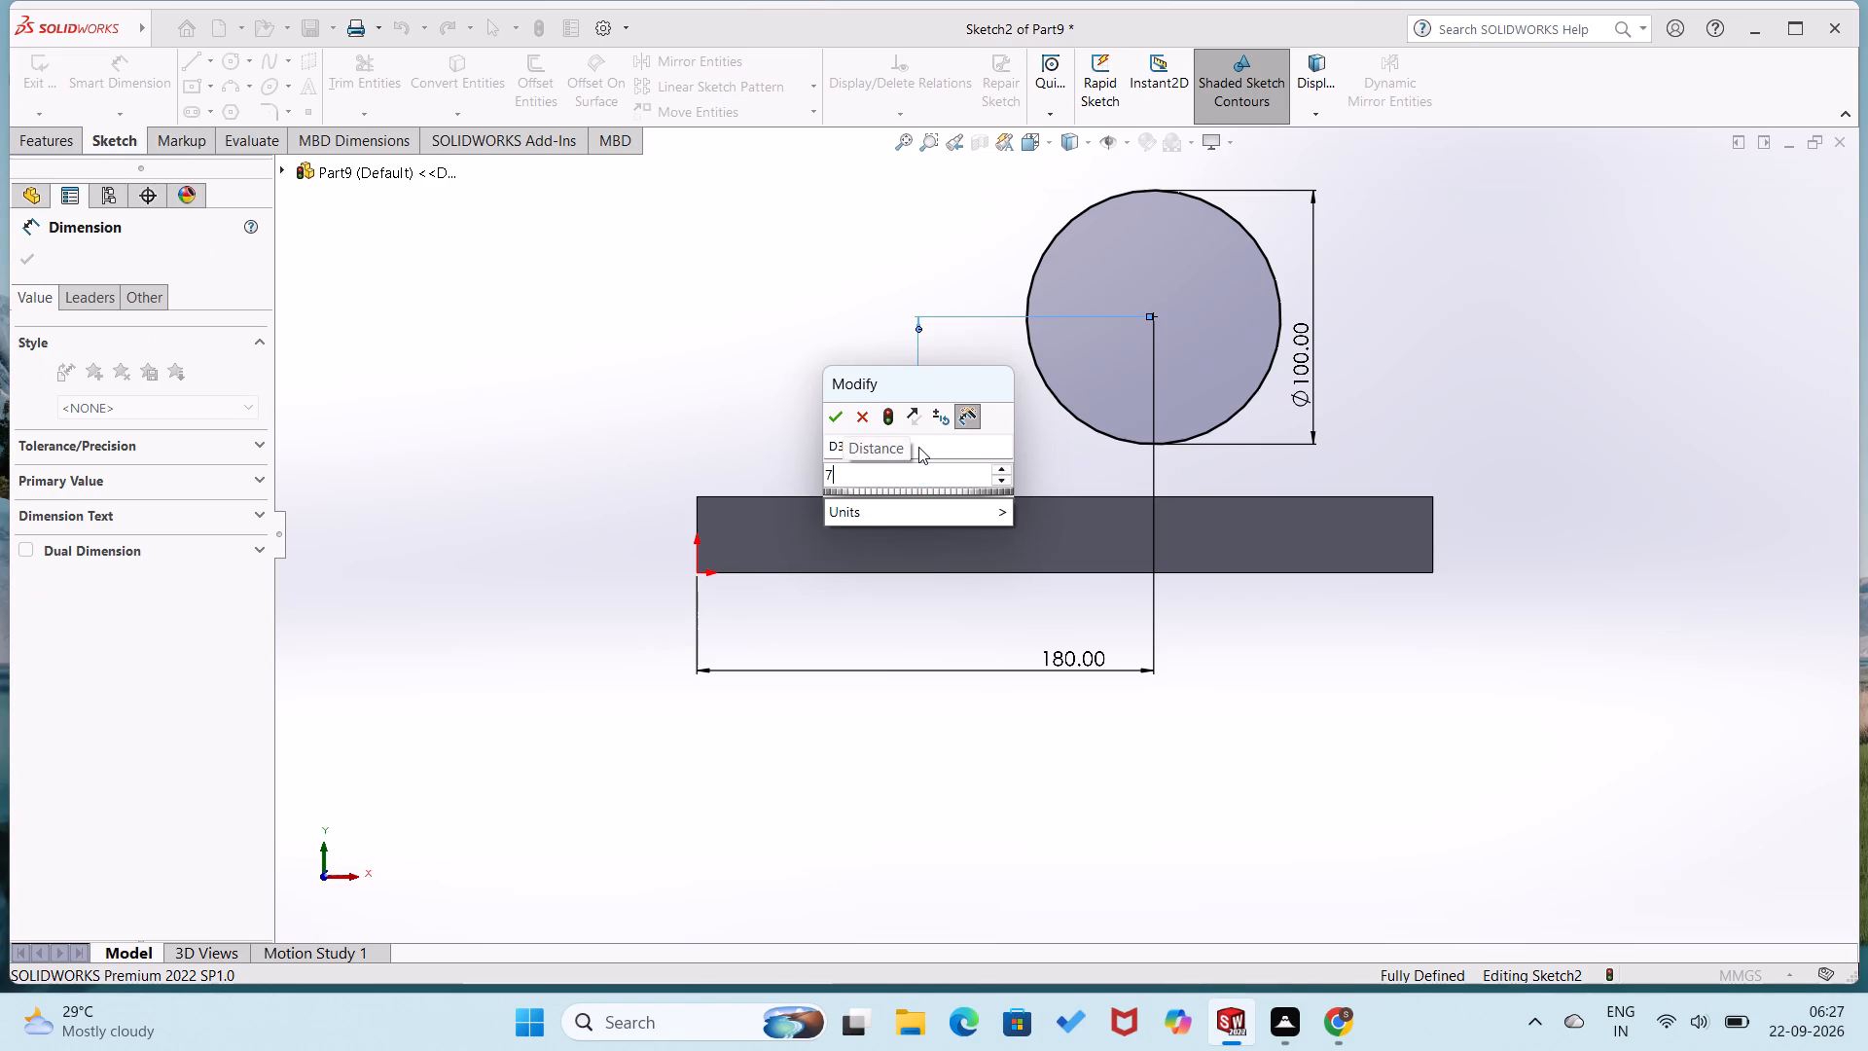
pyautogui.press('0')
pyautogui.press('Return')
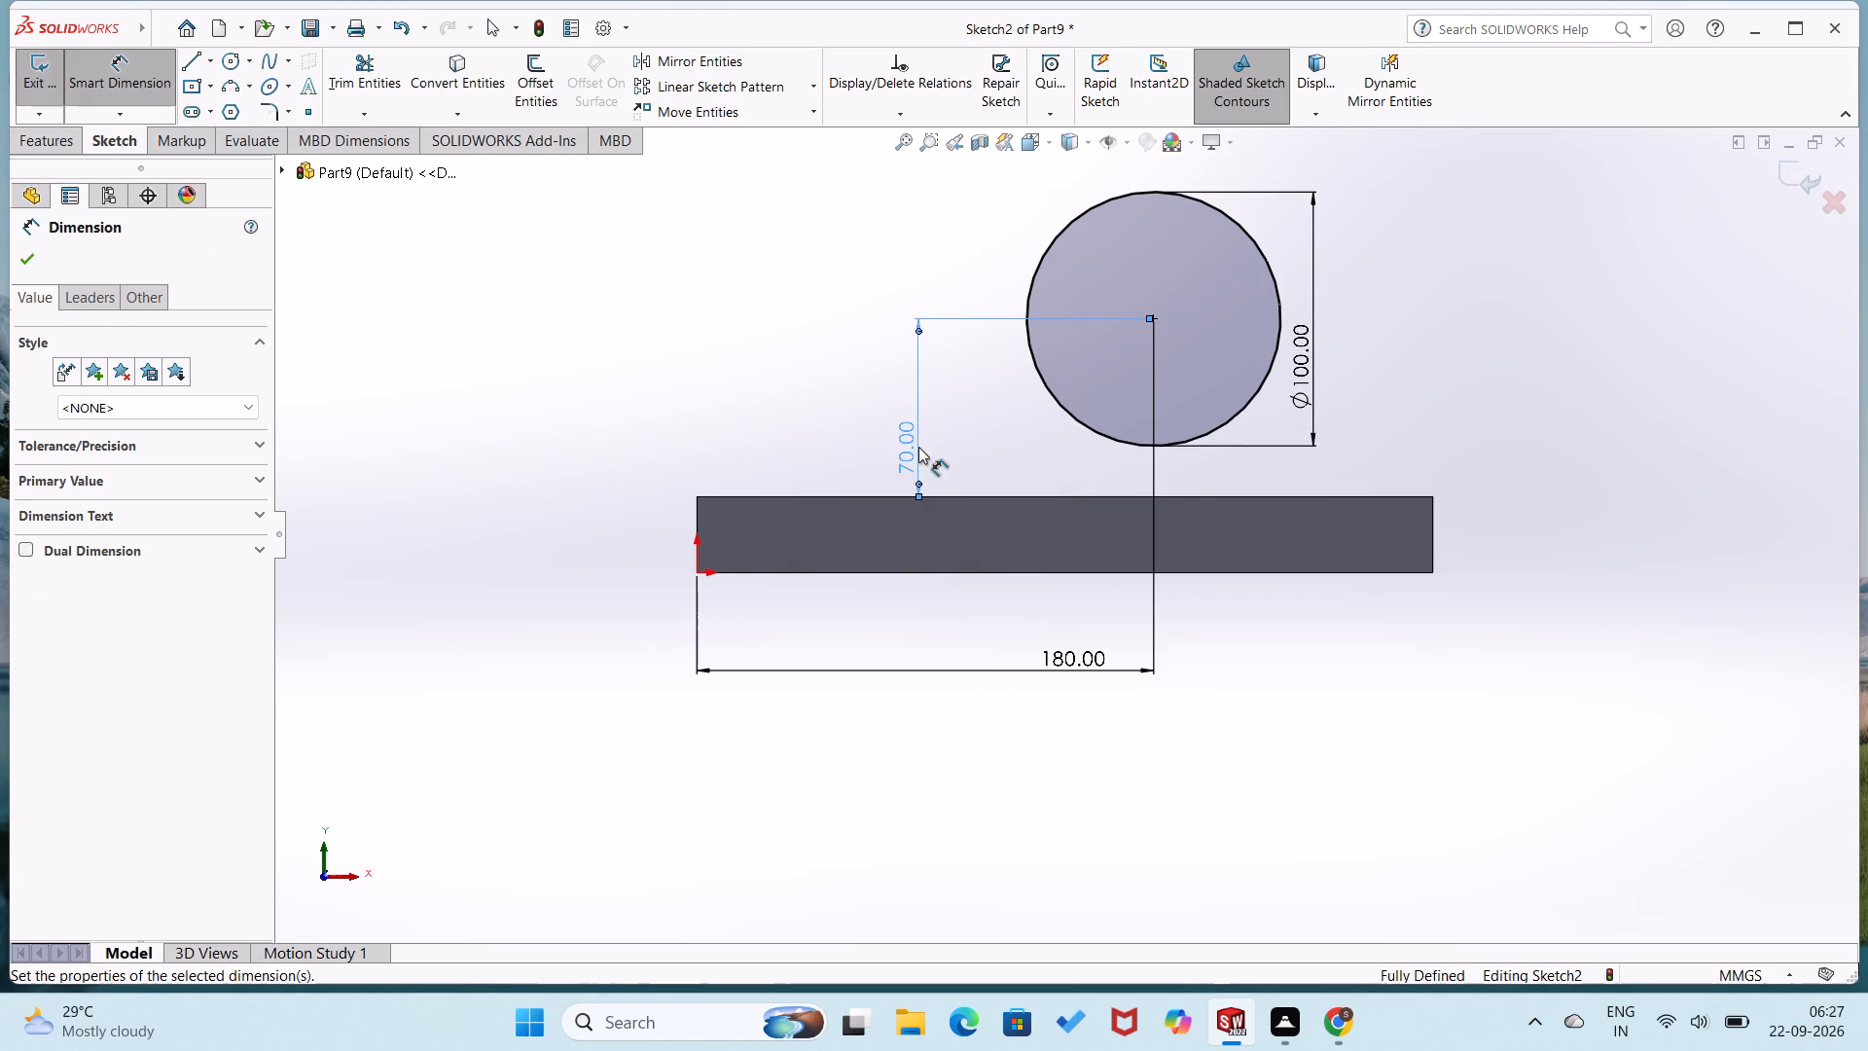
pyautogui.click(731, 394)
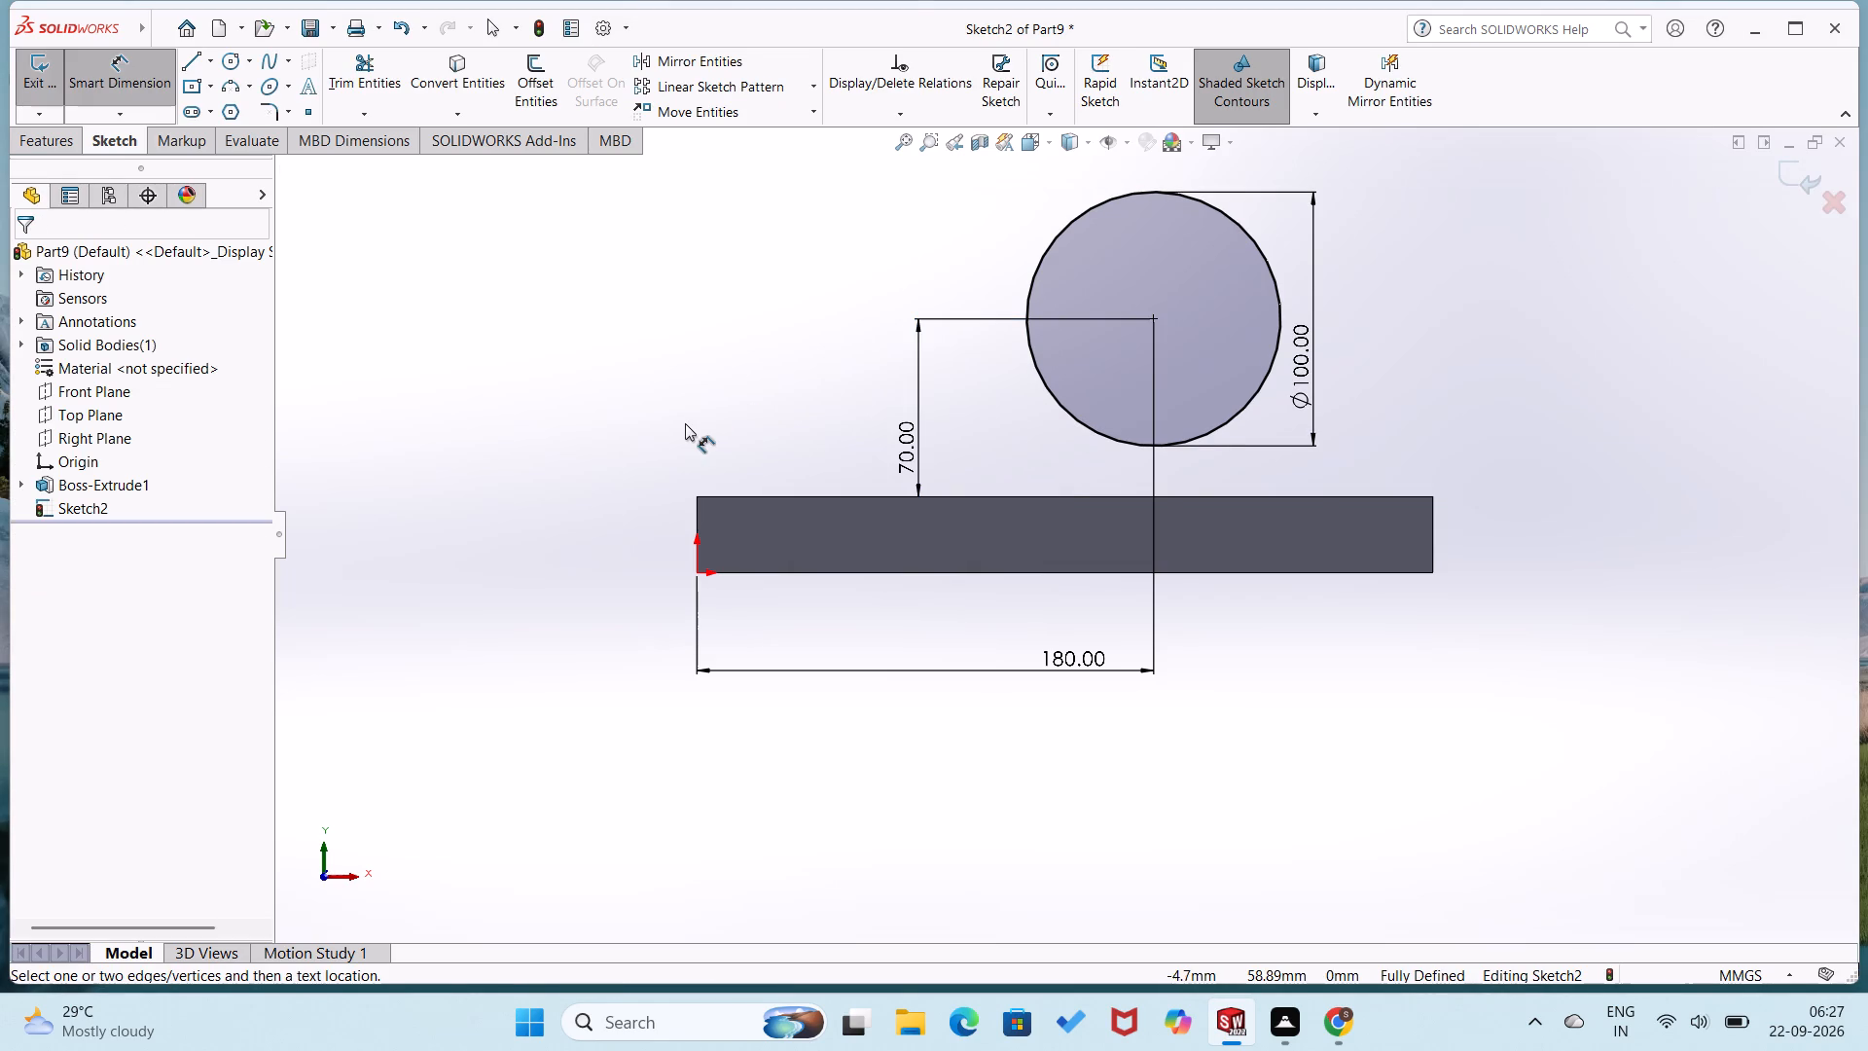
# Extrude the 100 mm circle as a Blind boss 100 mm deep, with the direction reversed to run back over the block.
pyautogui.moveTo(676, 430); pyautogui.dragTo(509, 531, button='middle')
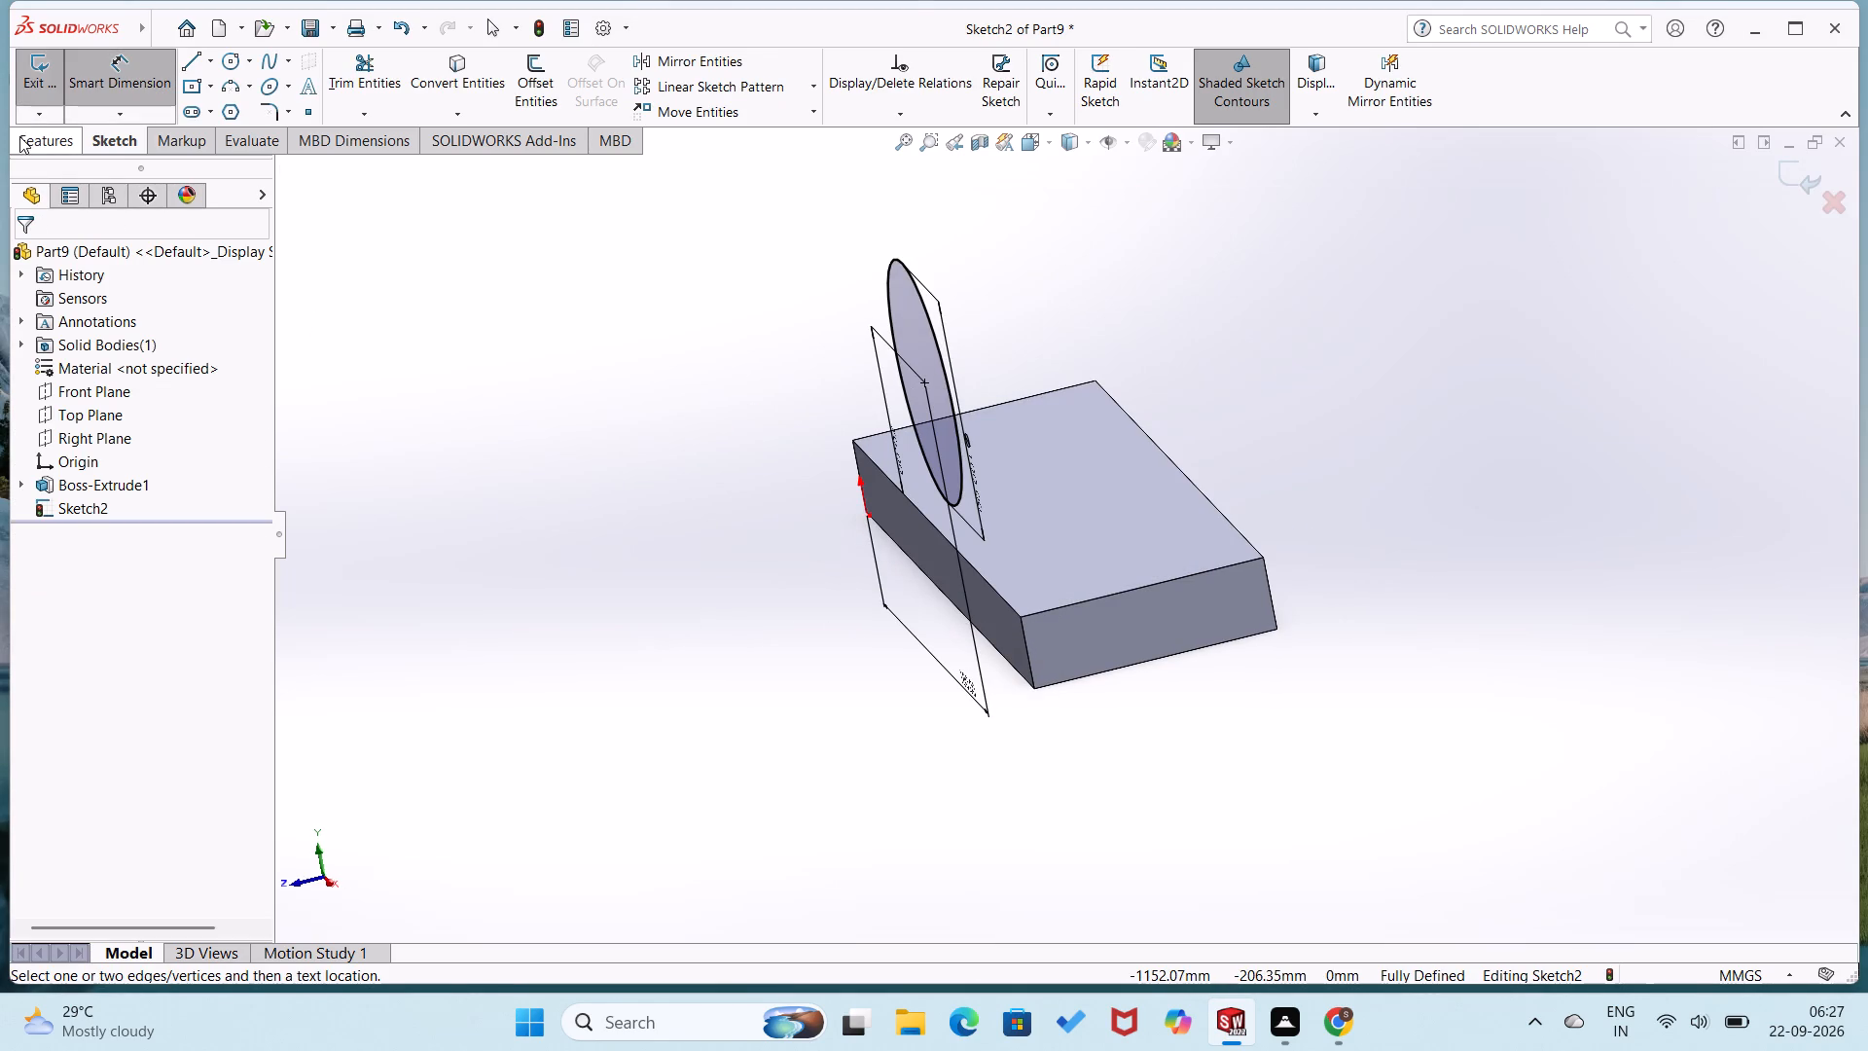
pyautogui.click(22, 137)
pyautogui.click(41, 90)
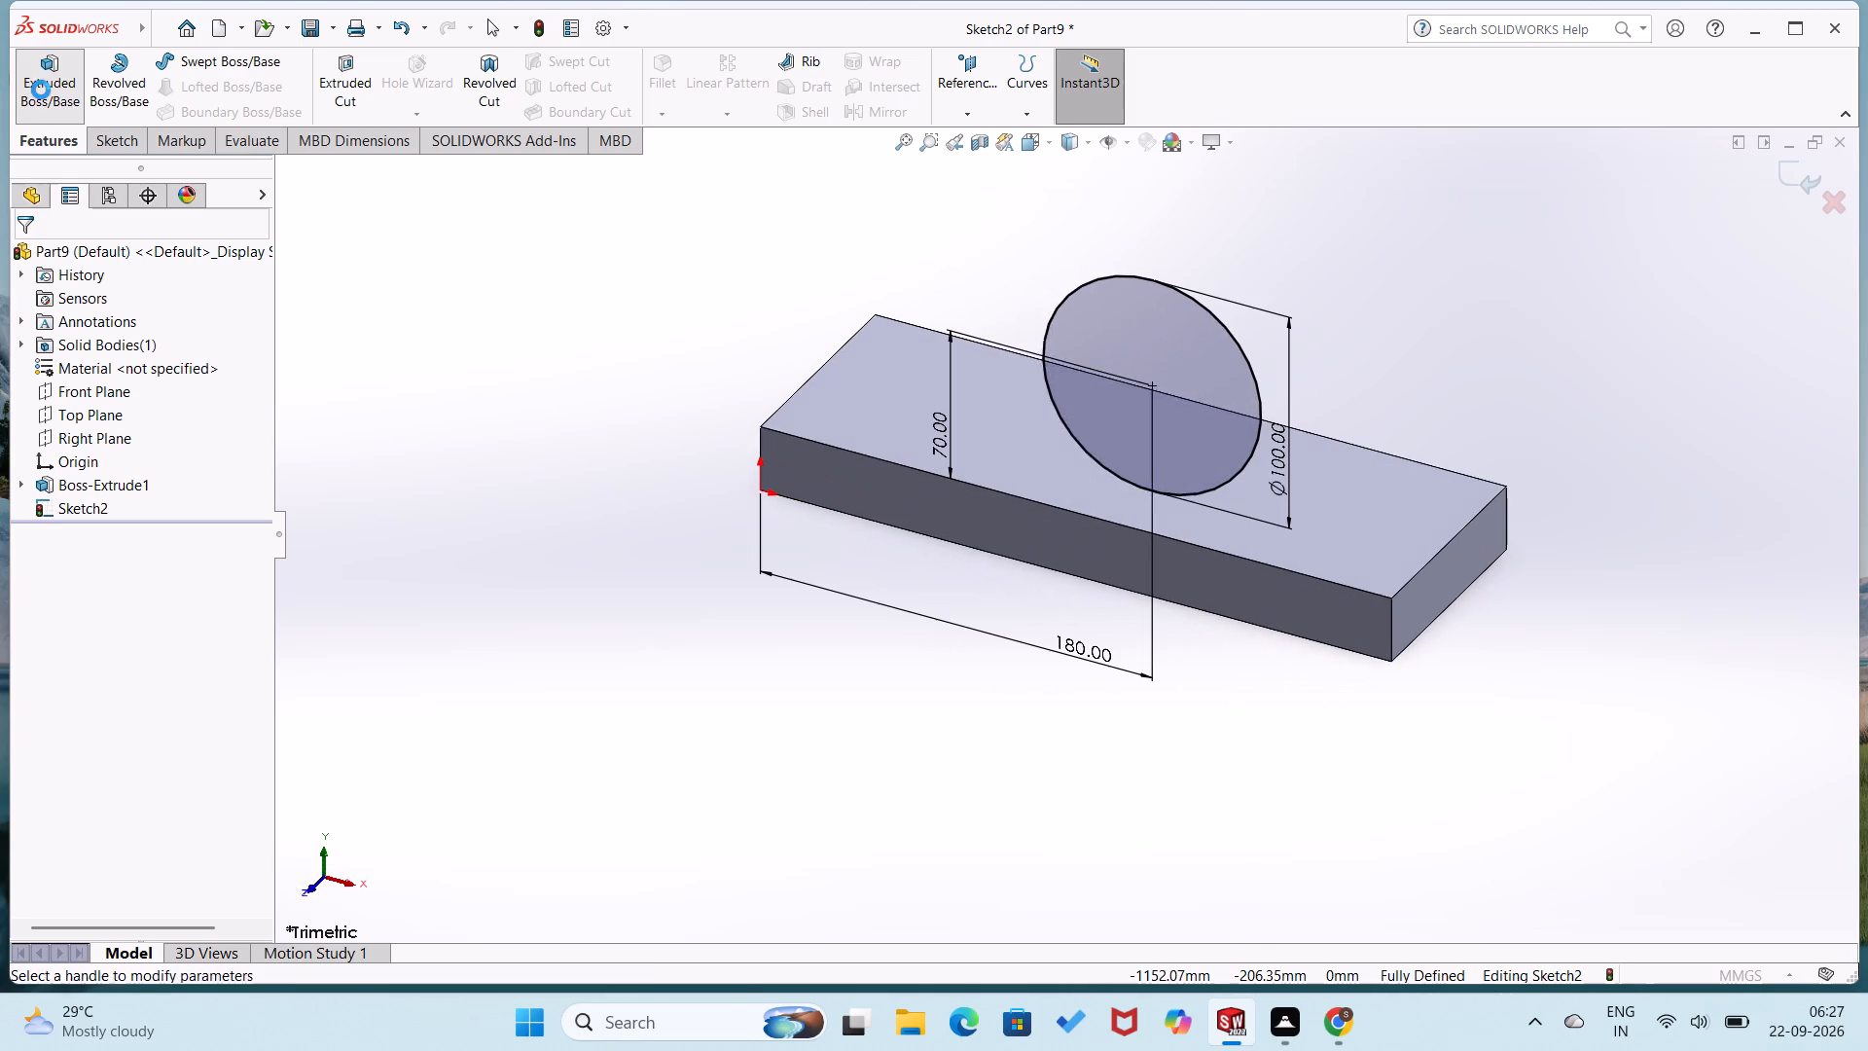
pyautogui.click(27, 396)
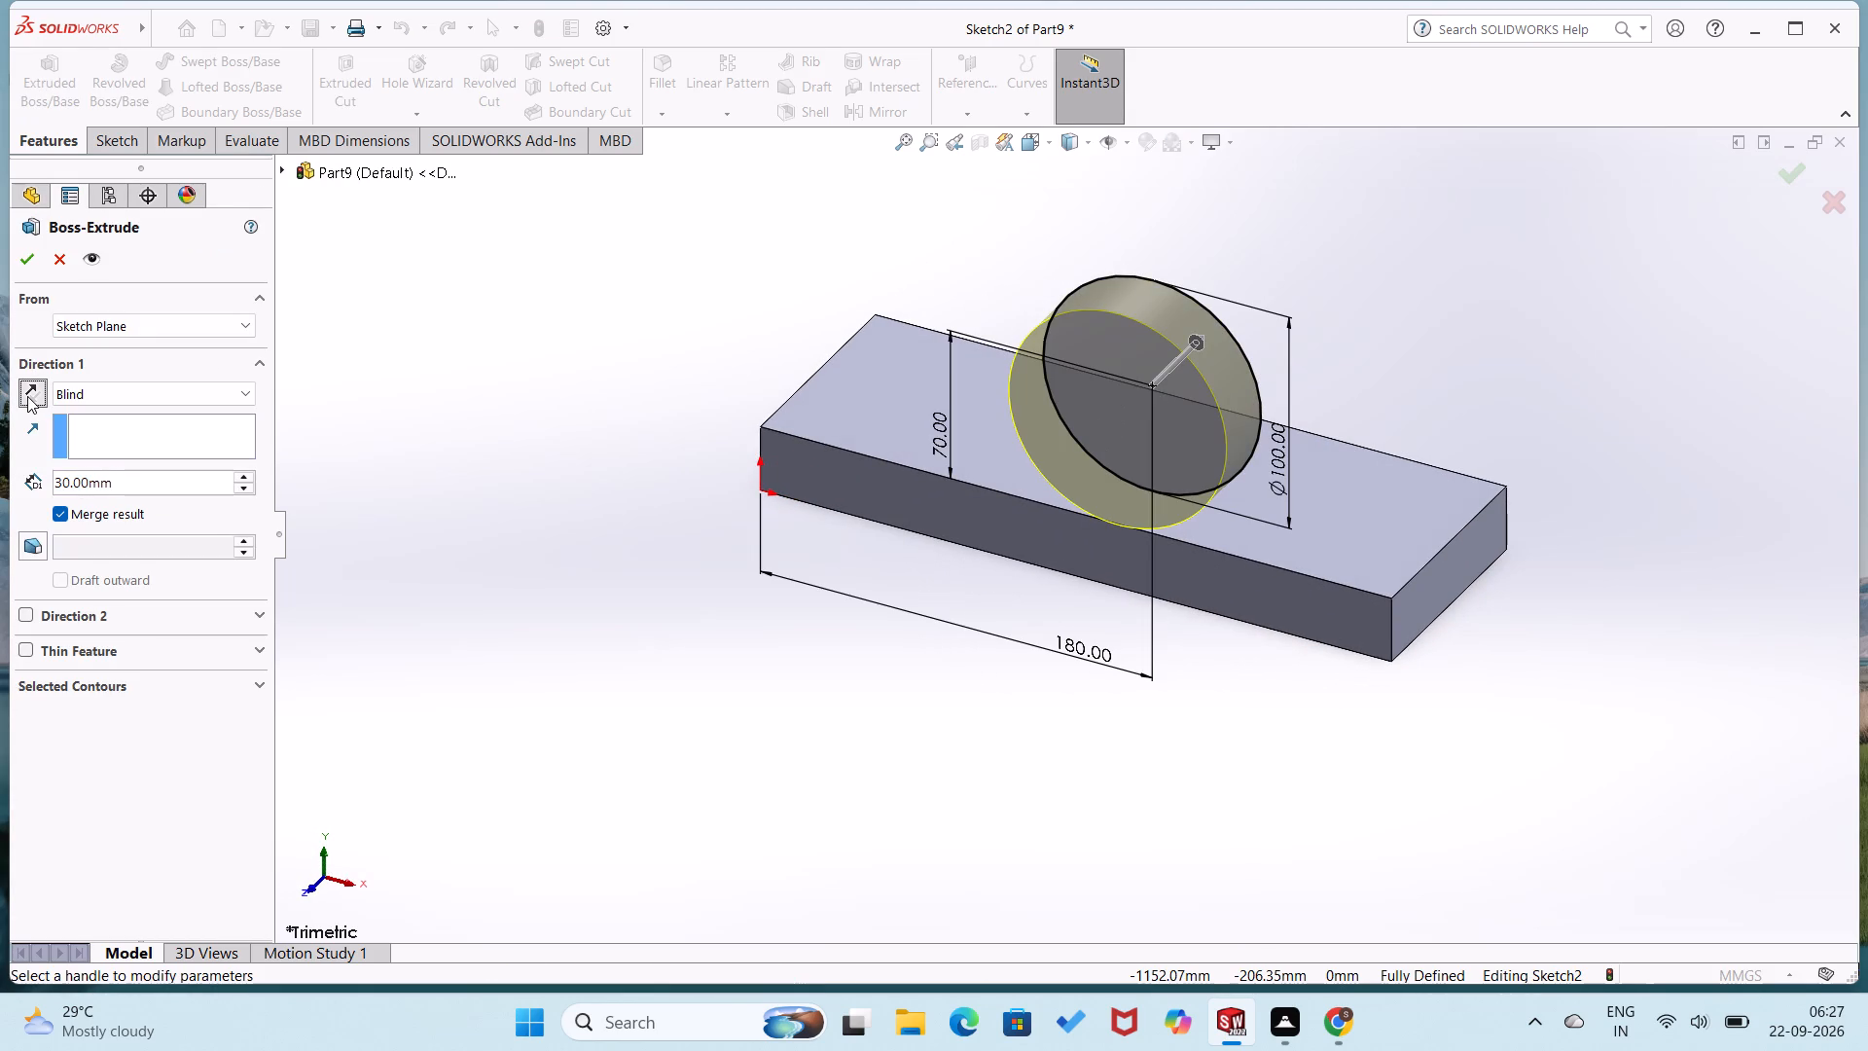
pyautogui.tripleClick(238, 478)
pyautogui.click(238, 478)
pyautogui.tripleClick(238, 478)
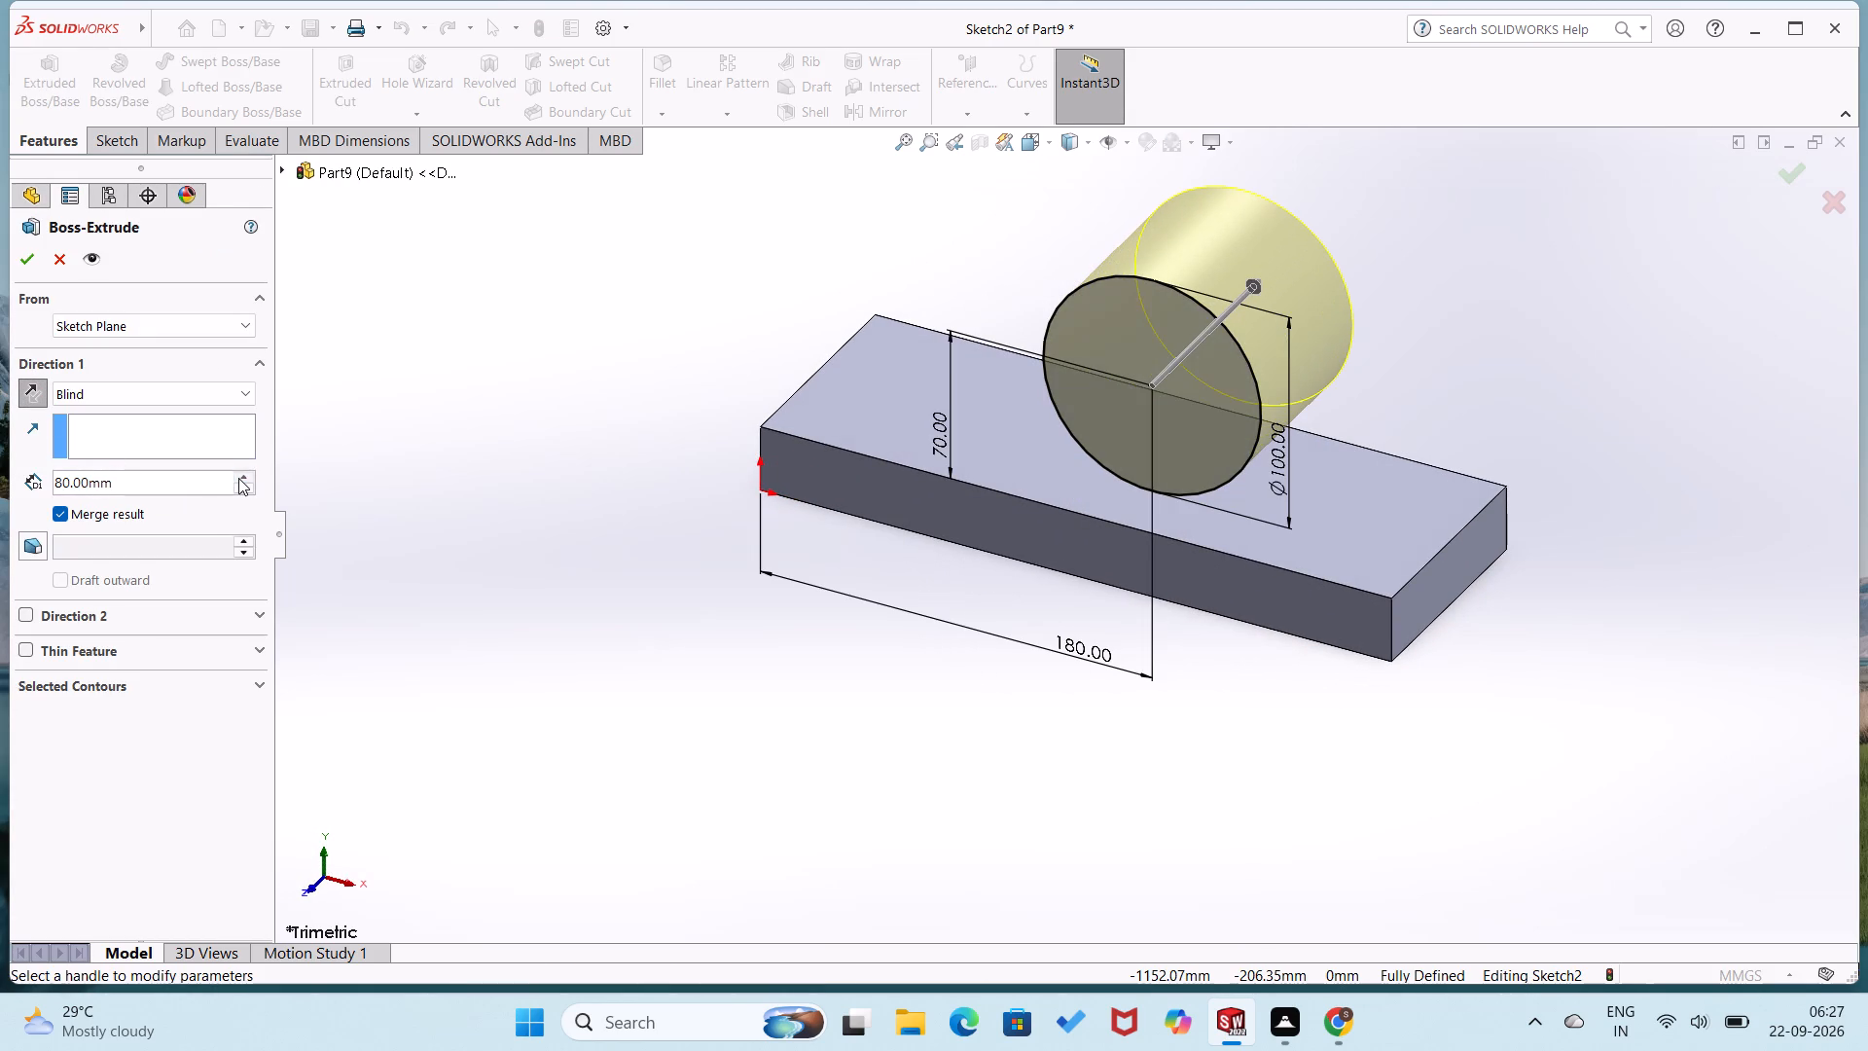
pyautogui.click(28, 265)
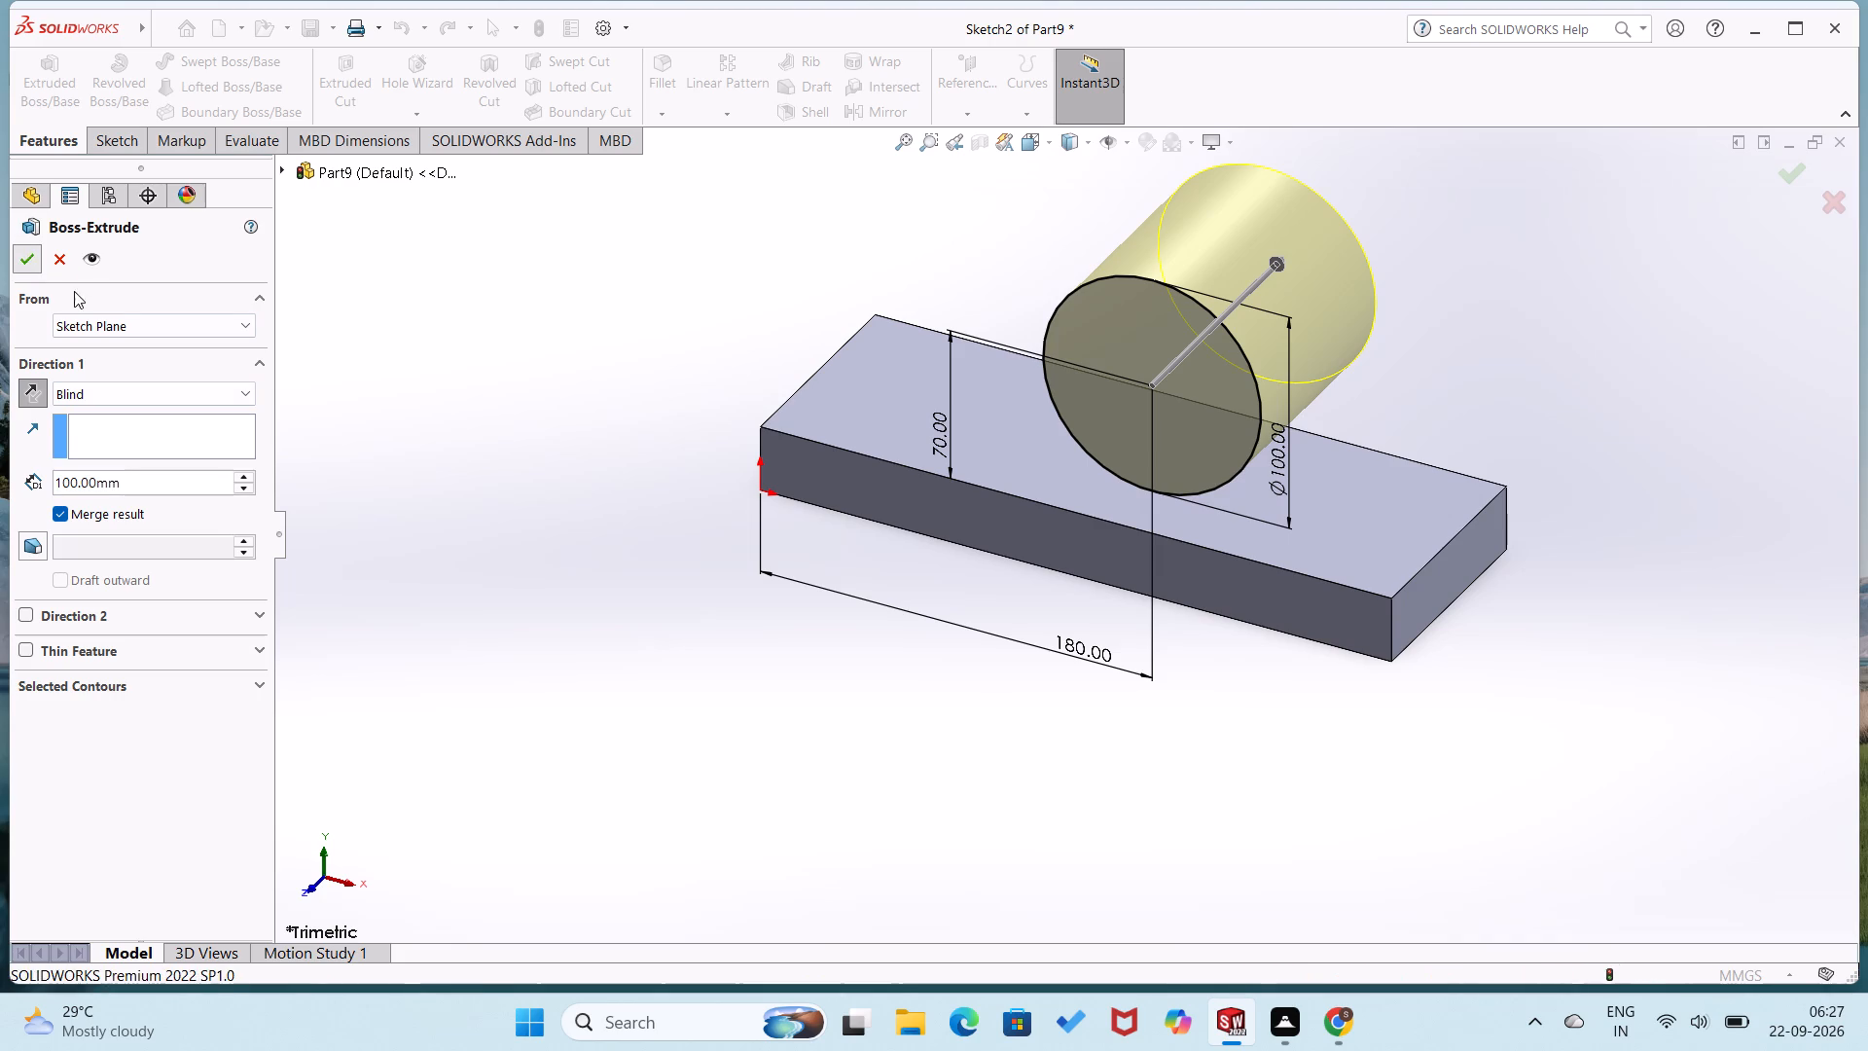
pyautogui.click(340, 408)
# Start a sketch on the cylinder's front face and draw a concentric circle about 62 mm in diameter.
pyautogui.rightClick(1105, 388)
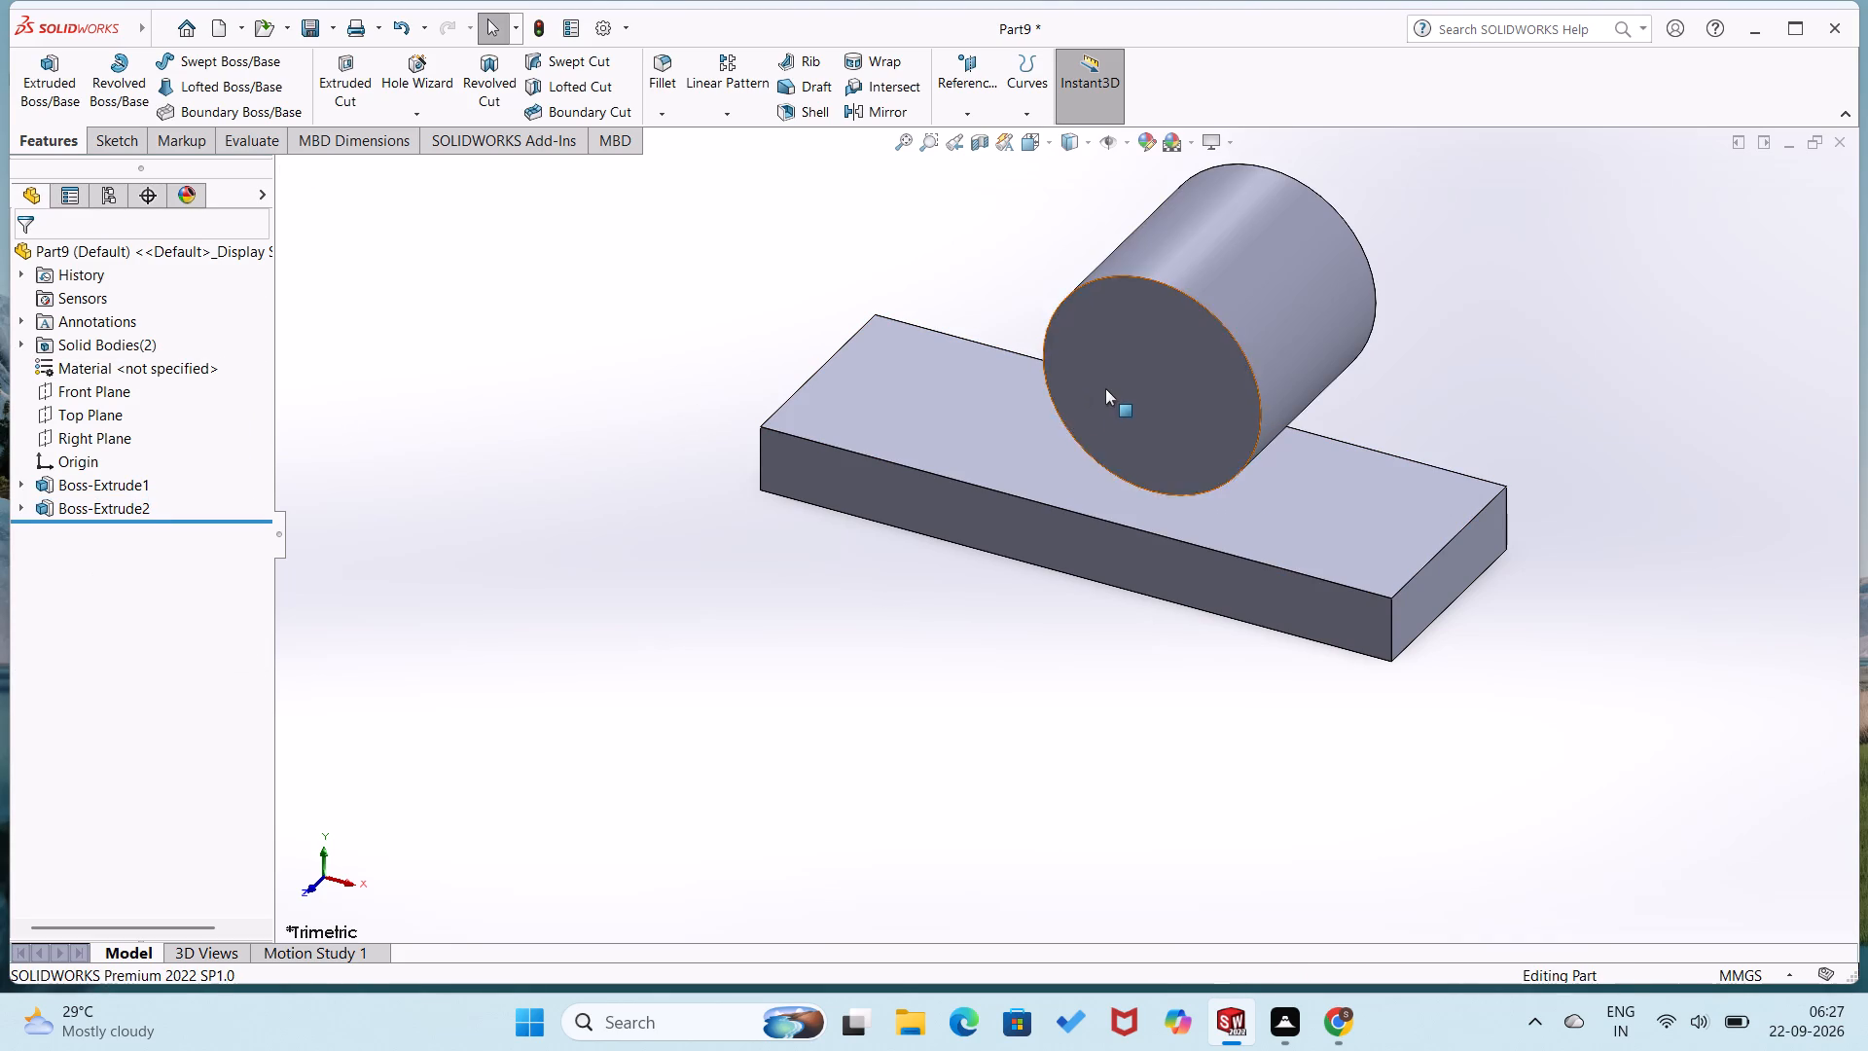
pyautogui.click(1147, 363)
pyautogui.click(568, 535)
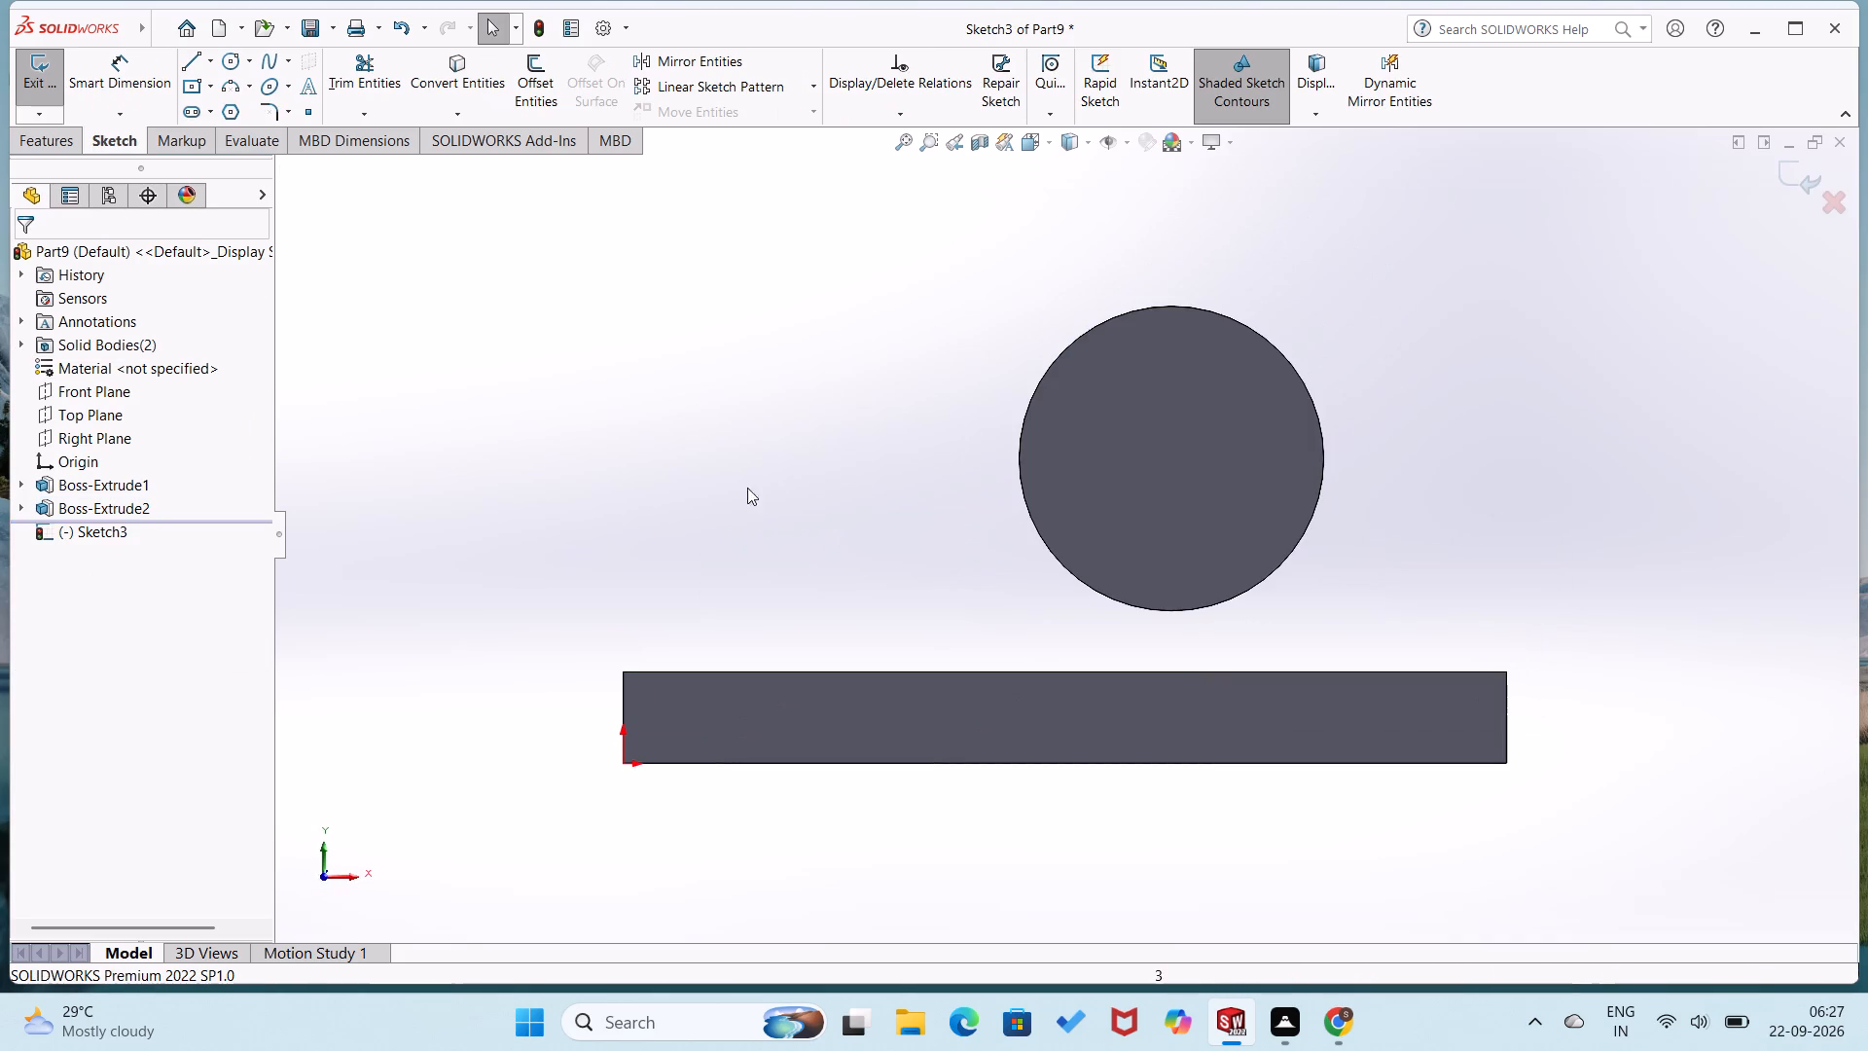
pyautogui.moveTo(858, 458); pyautogui.dragTo(1024, 340, button='right')
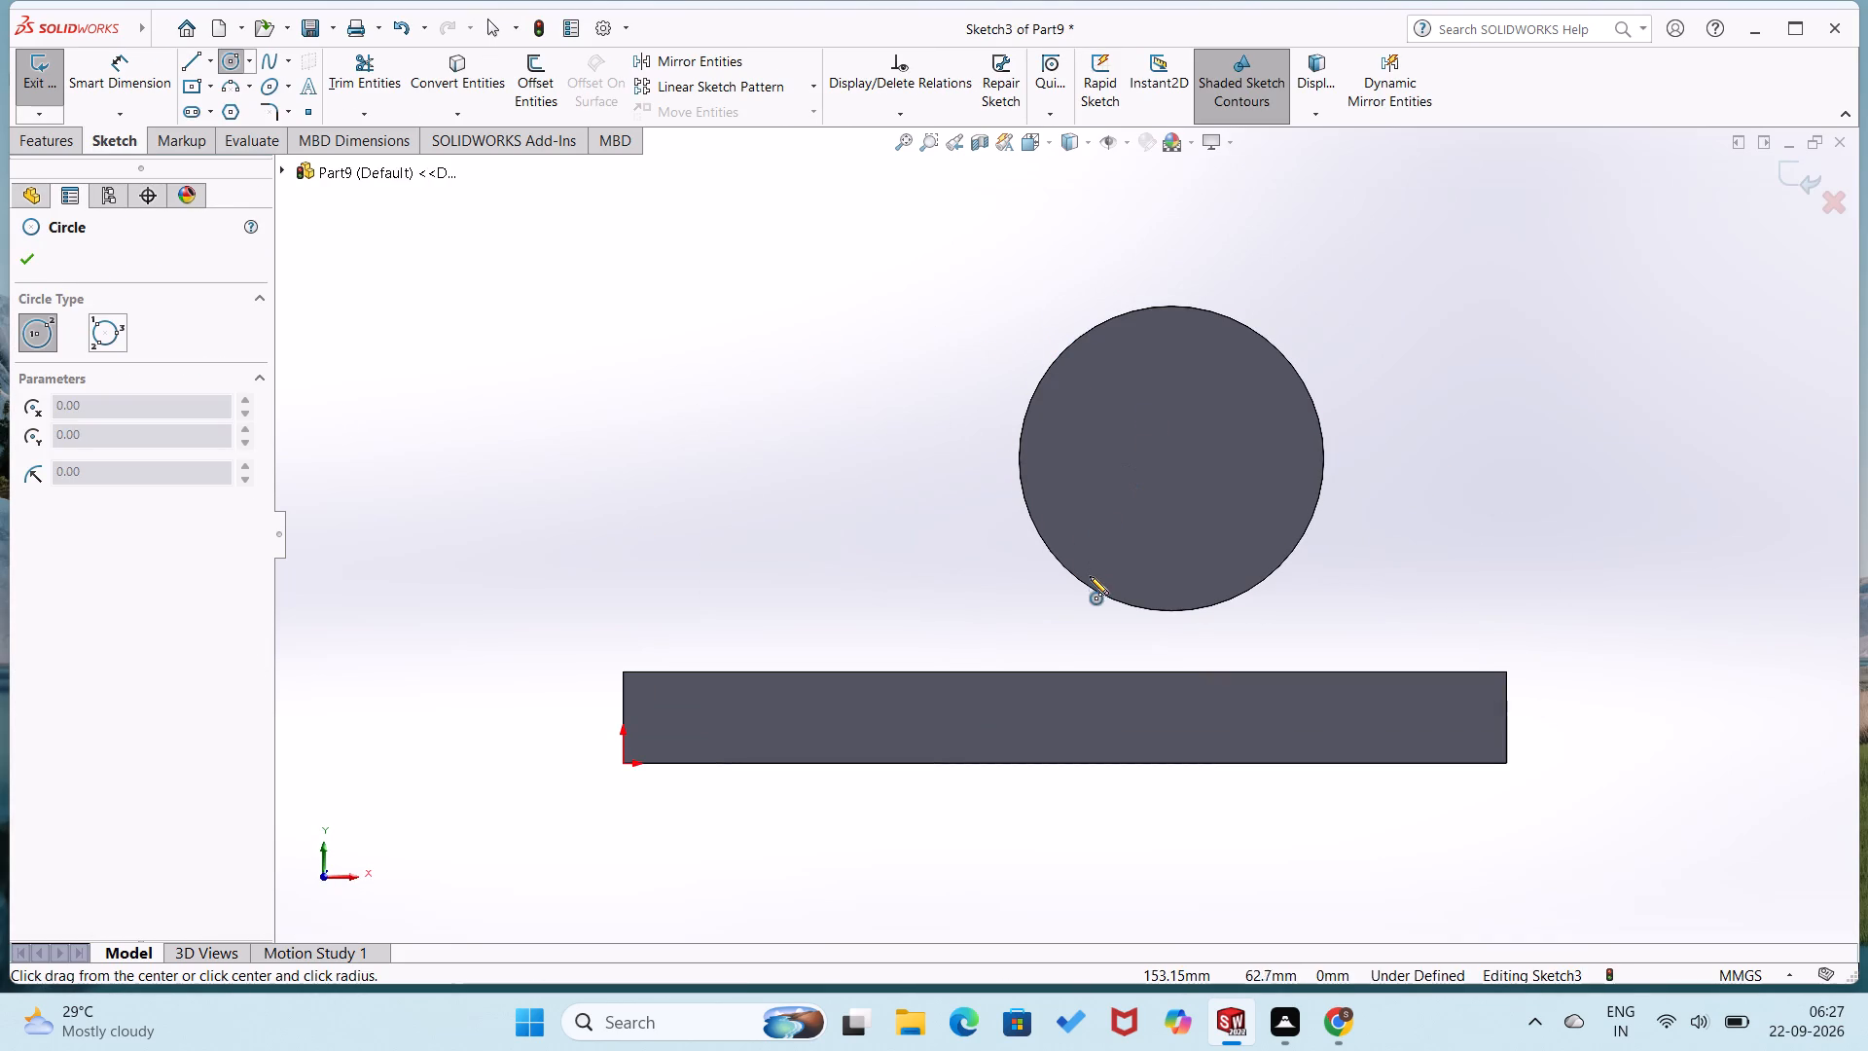
pyautogui.click(1169, 457)
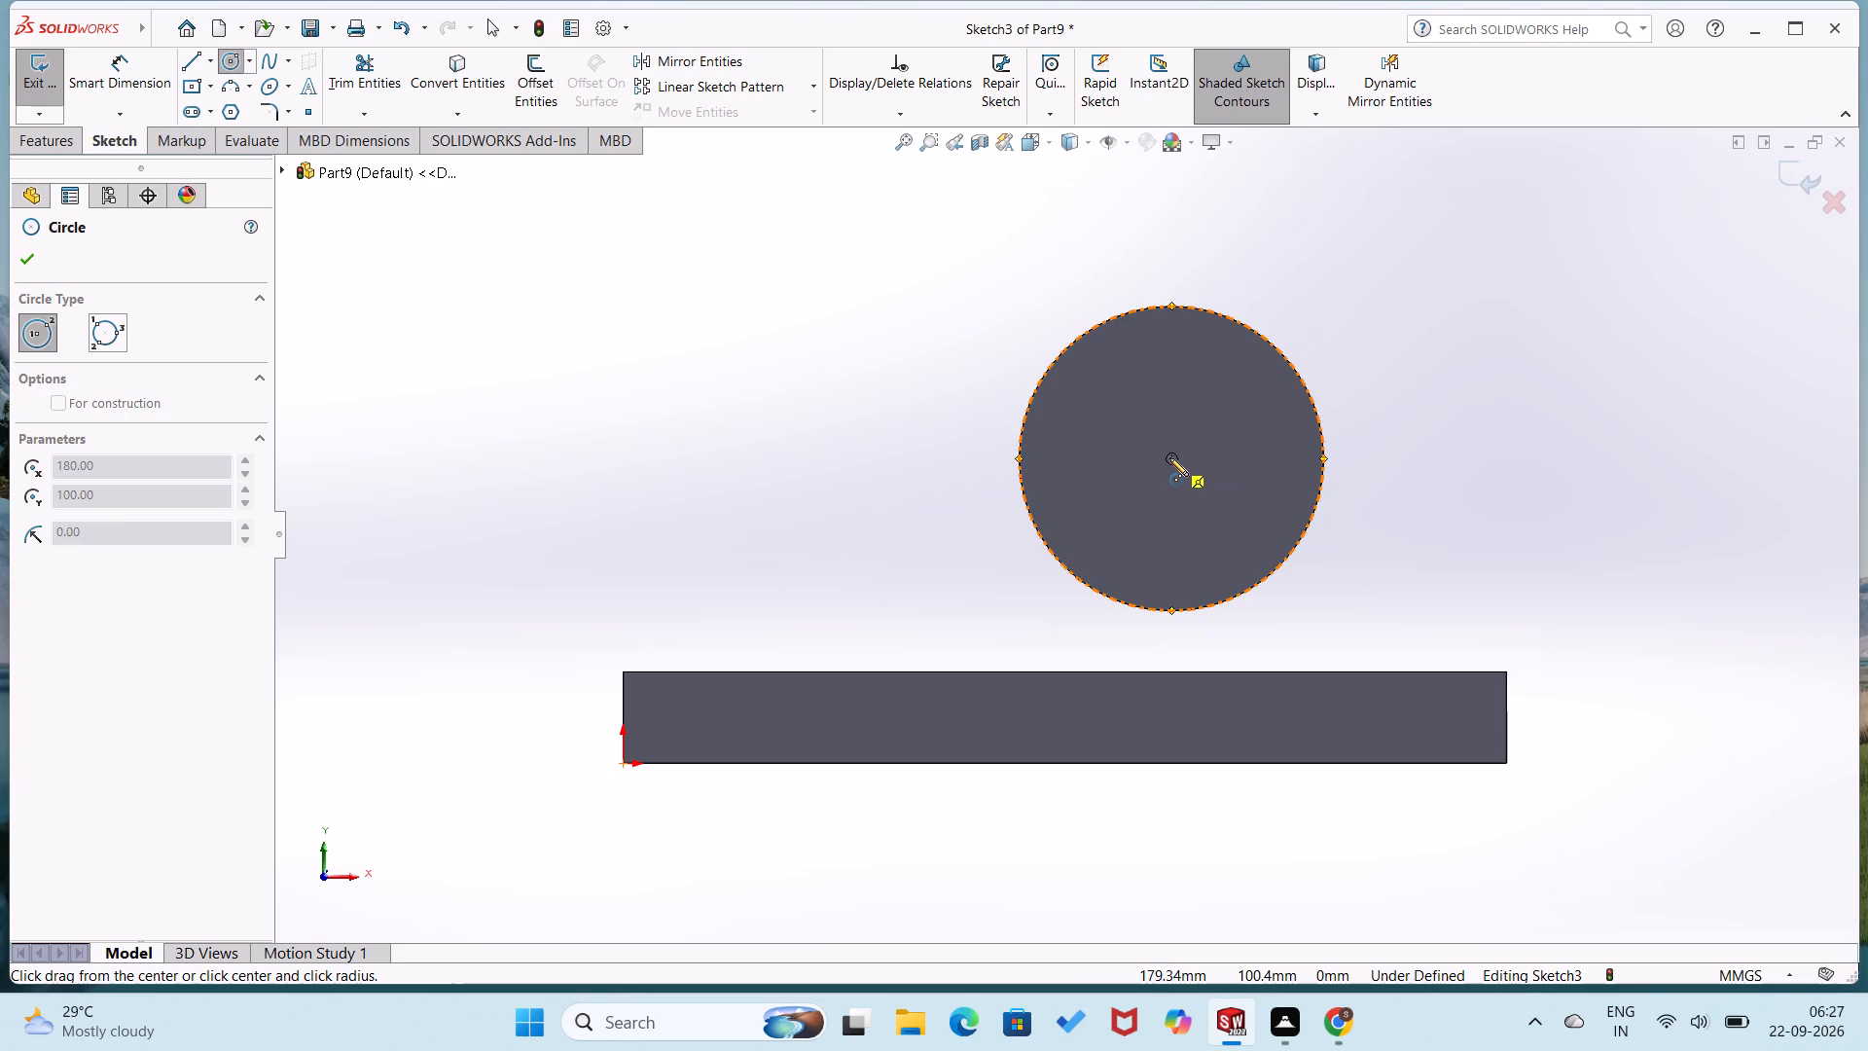
pyautogui.click(1189, 551)
# Set the inner circle's diameter to 60 mm.
pyautogui.moveTo(1235, 492); pyautogui.dragTo(1348, 308, button='right')
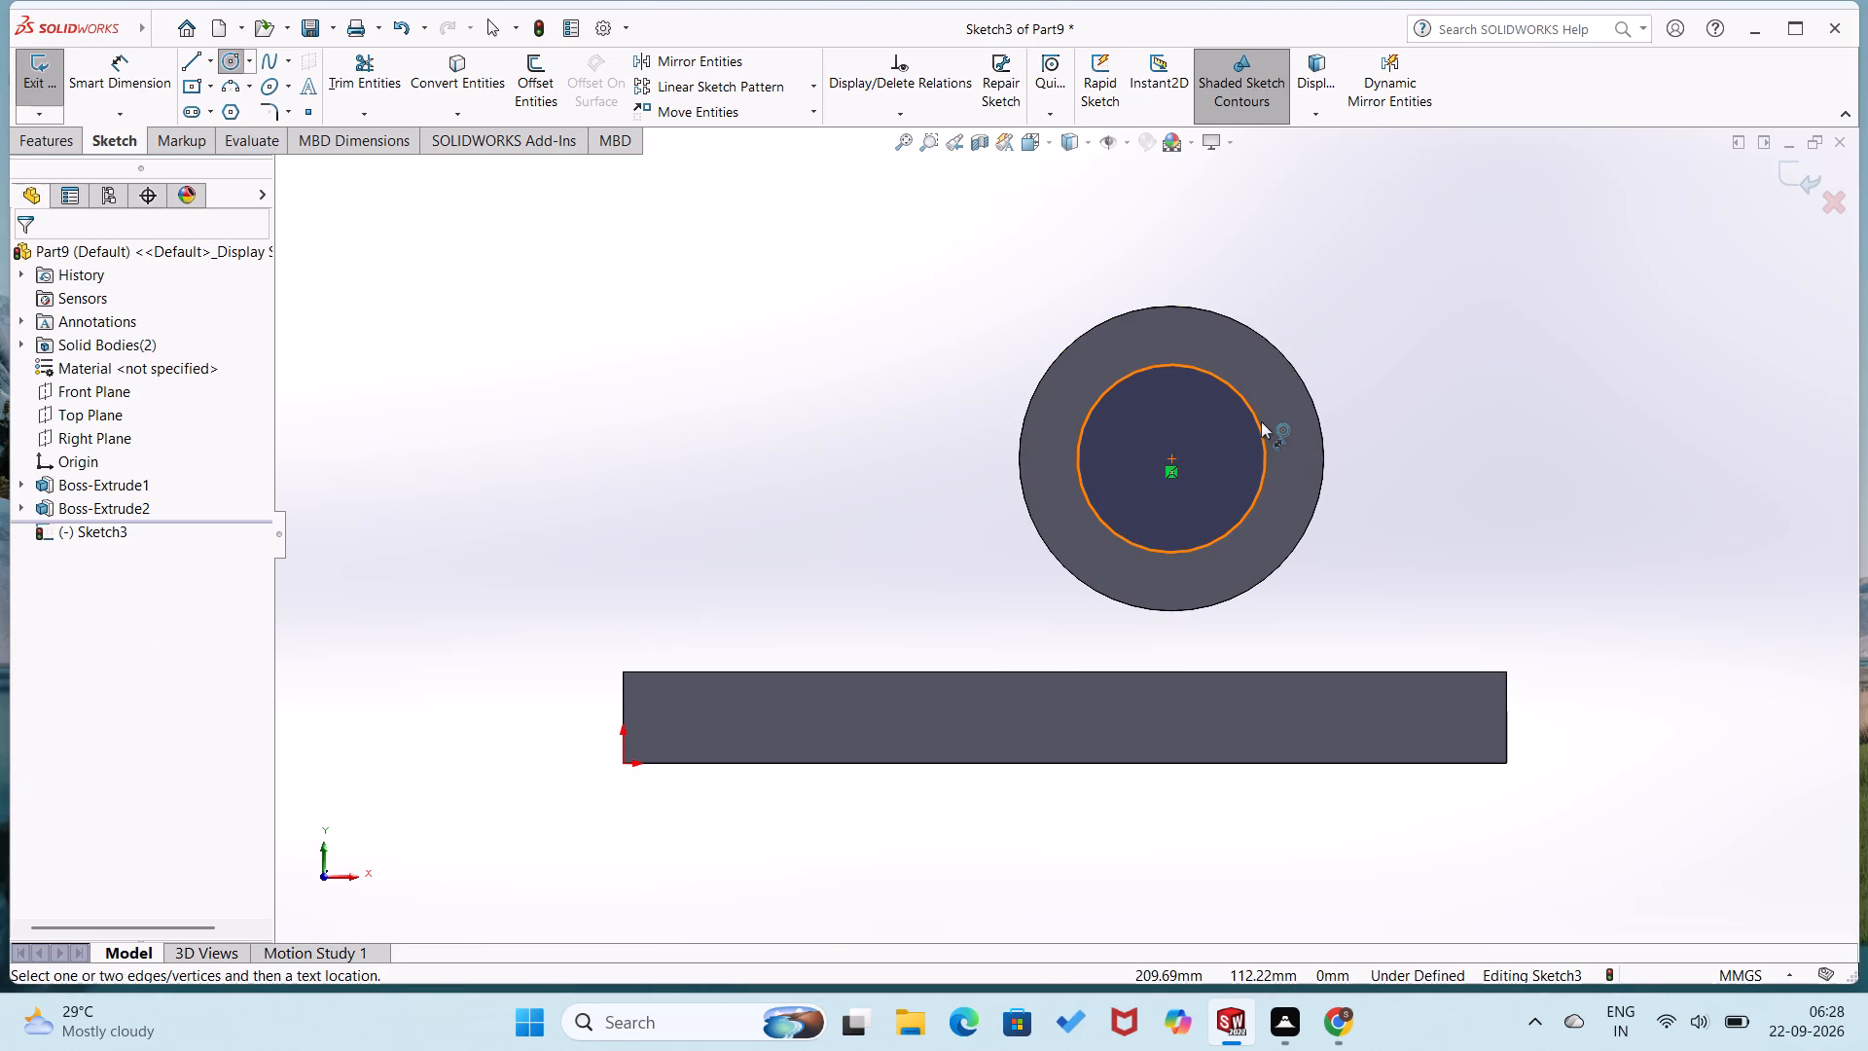
pyautogui.click(1261, 421)
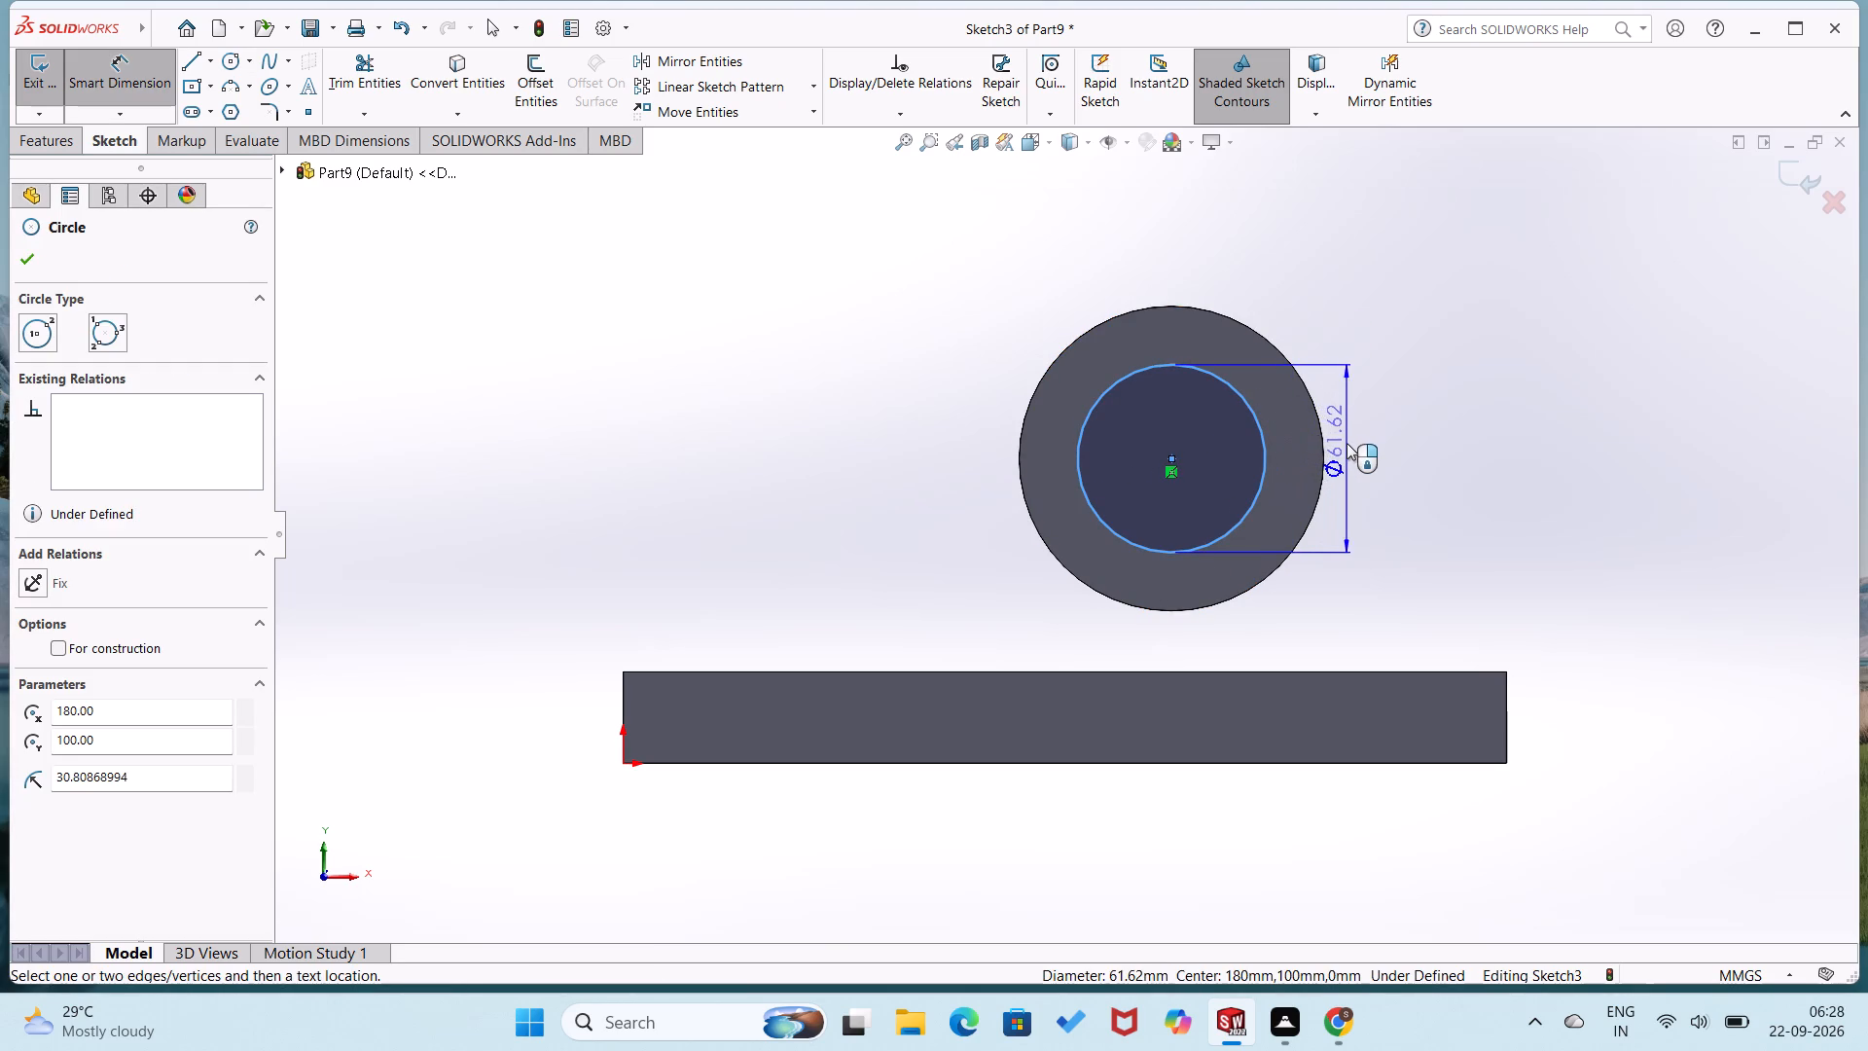
pyautogui.click(1365, 446)
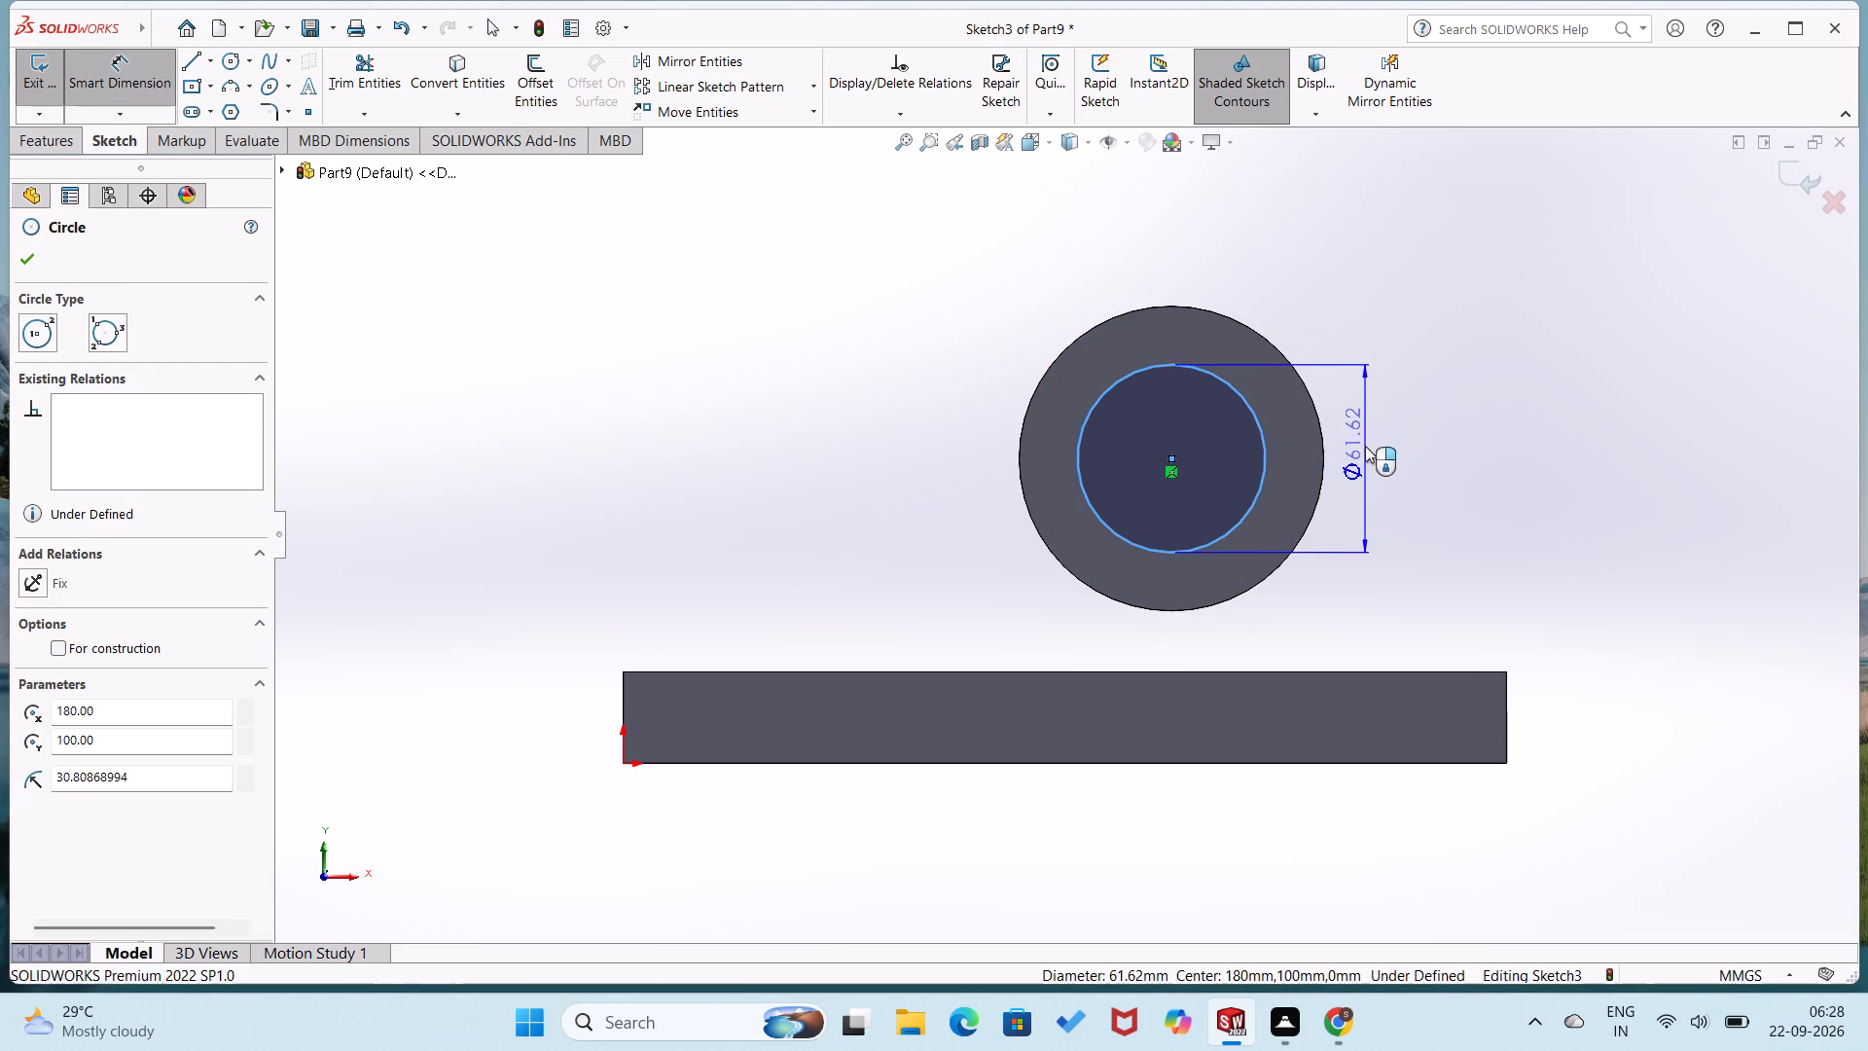
pyautogui.write('60')
pyautogui.press('Return')
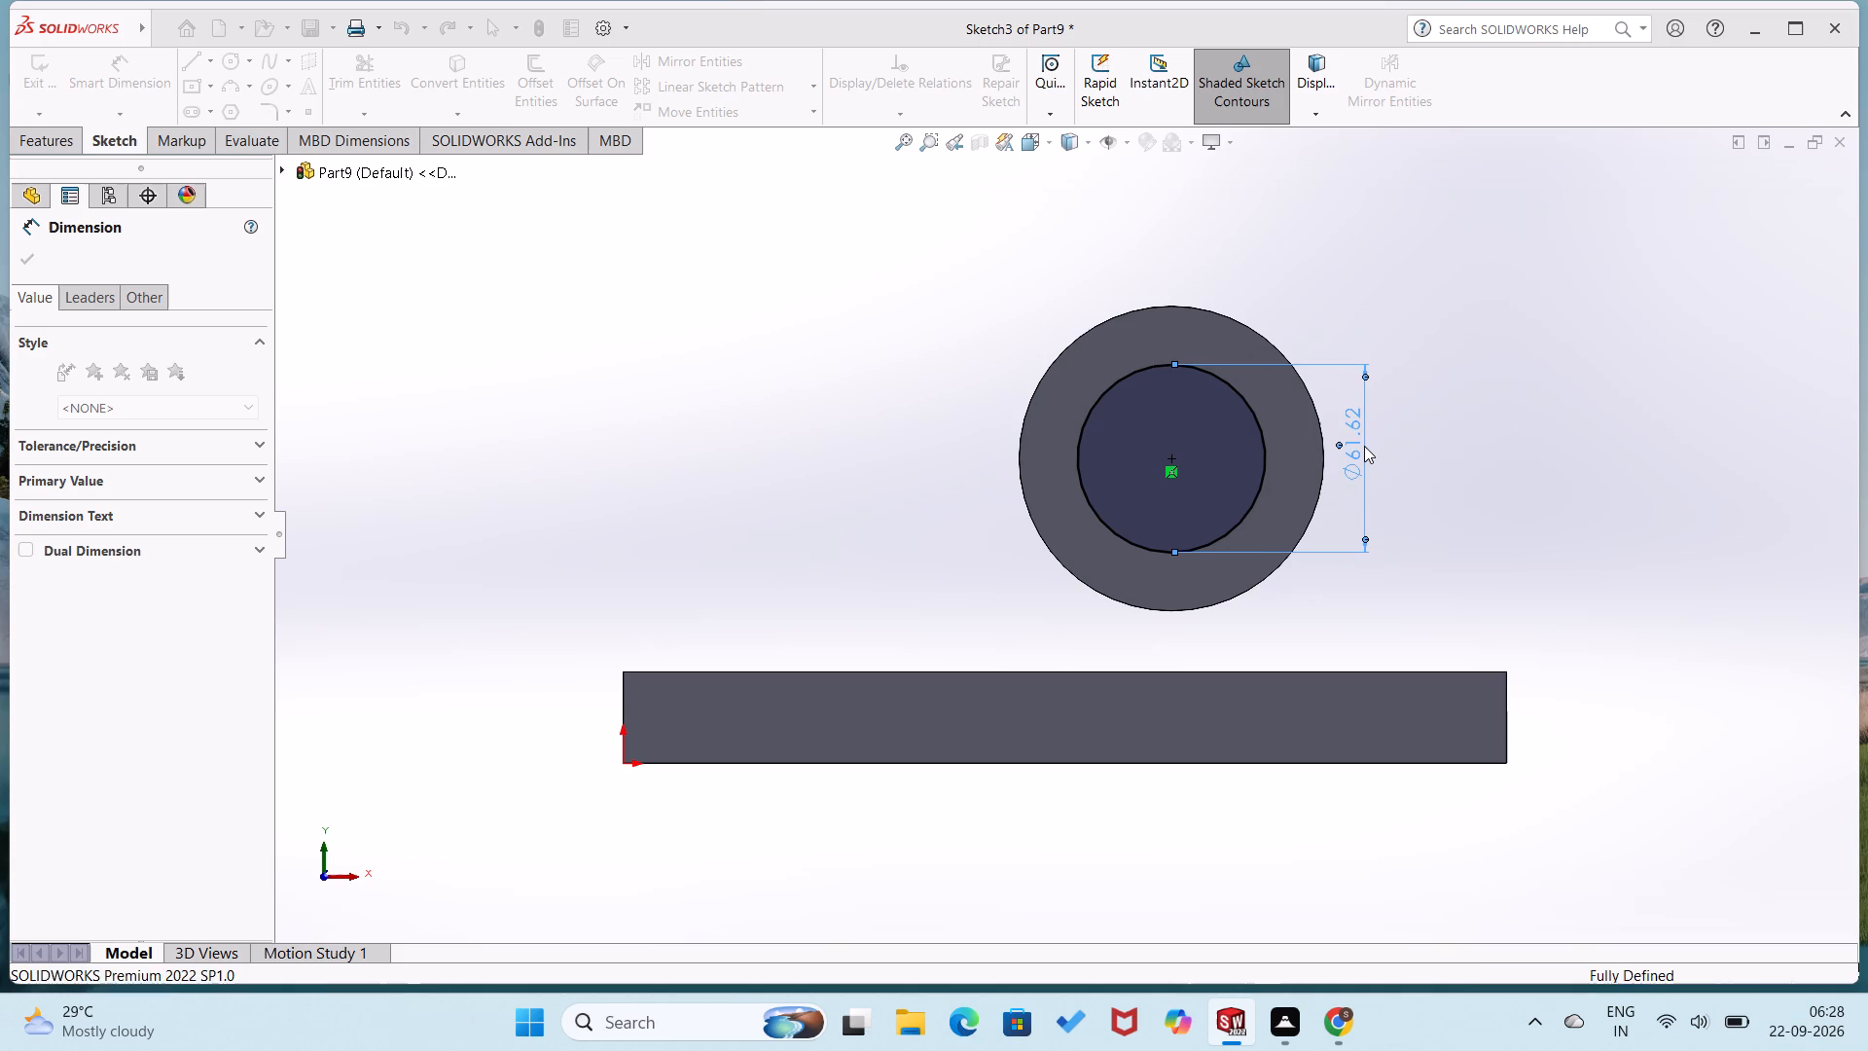
pyautogui.click(897, 403)
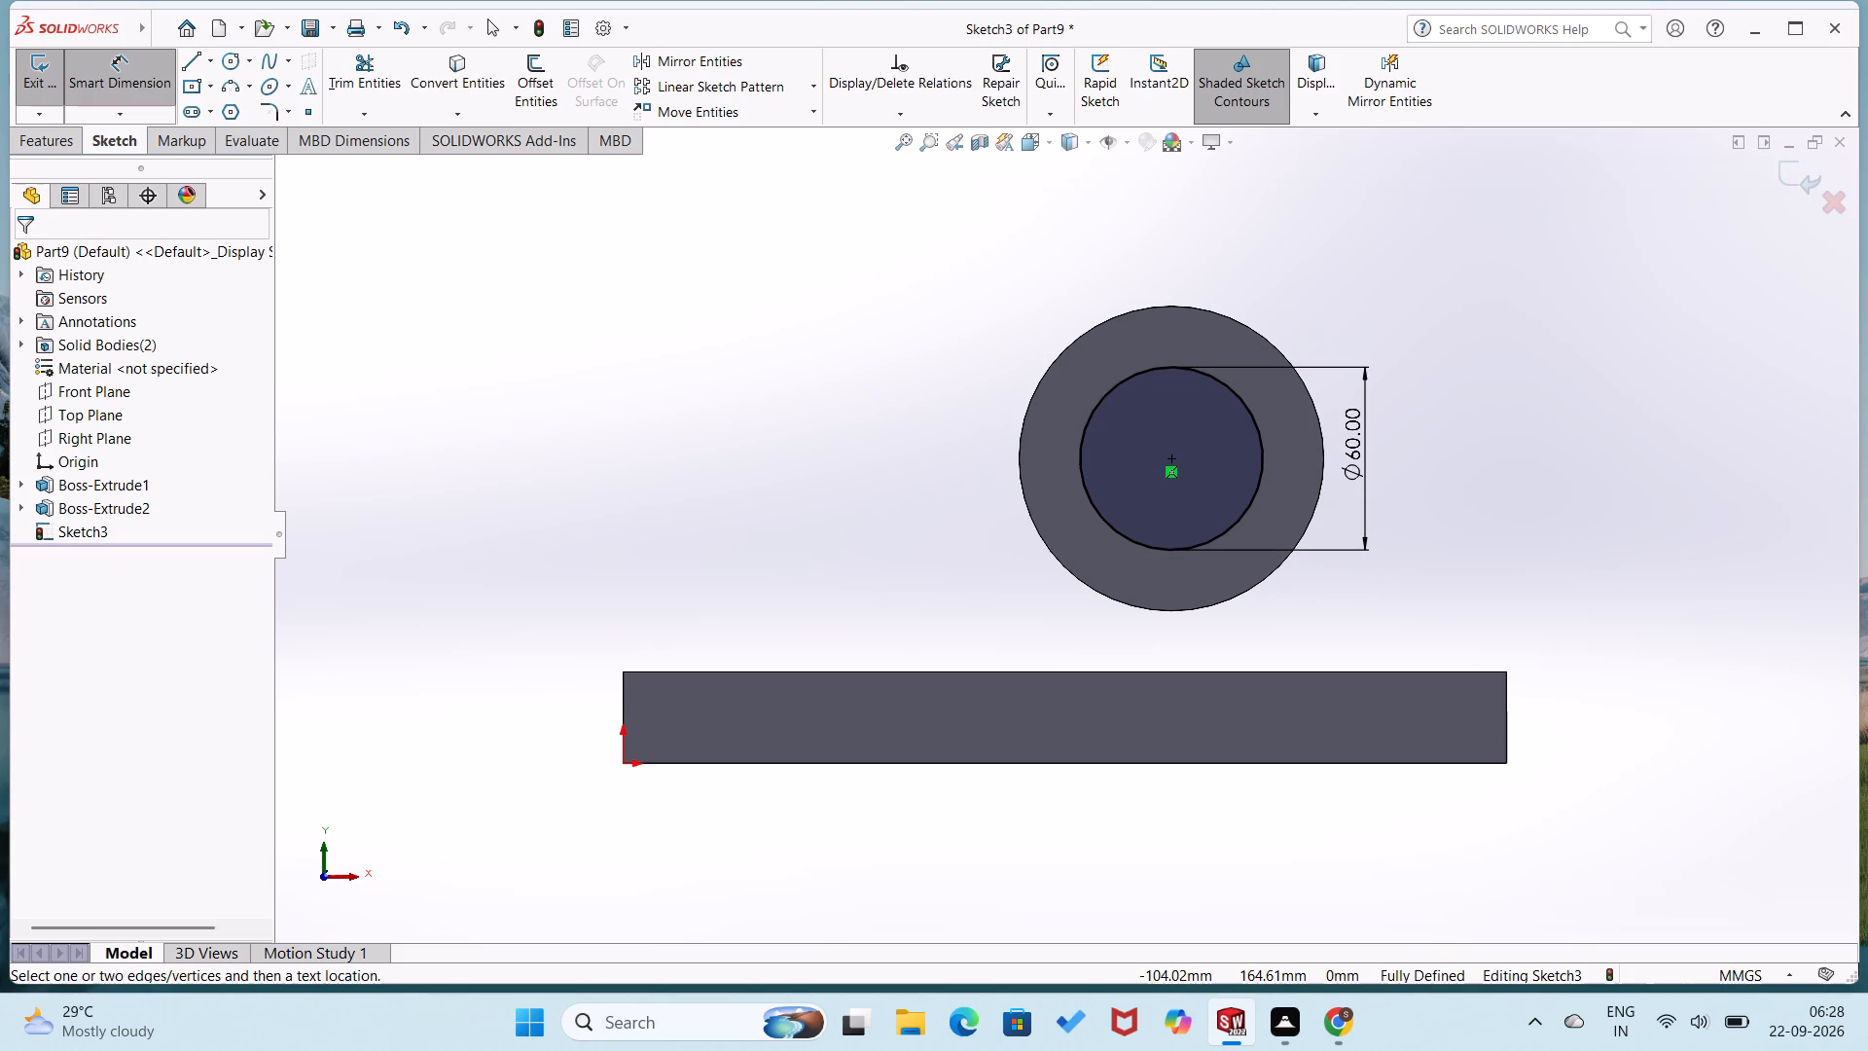
# Cut-extrude the 60 mm circle Blind to a depth of 100 mm through the cylinder.
pyautogui.click(31, 150)
pyautogui.click(331, 84)
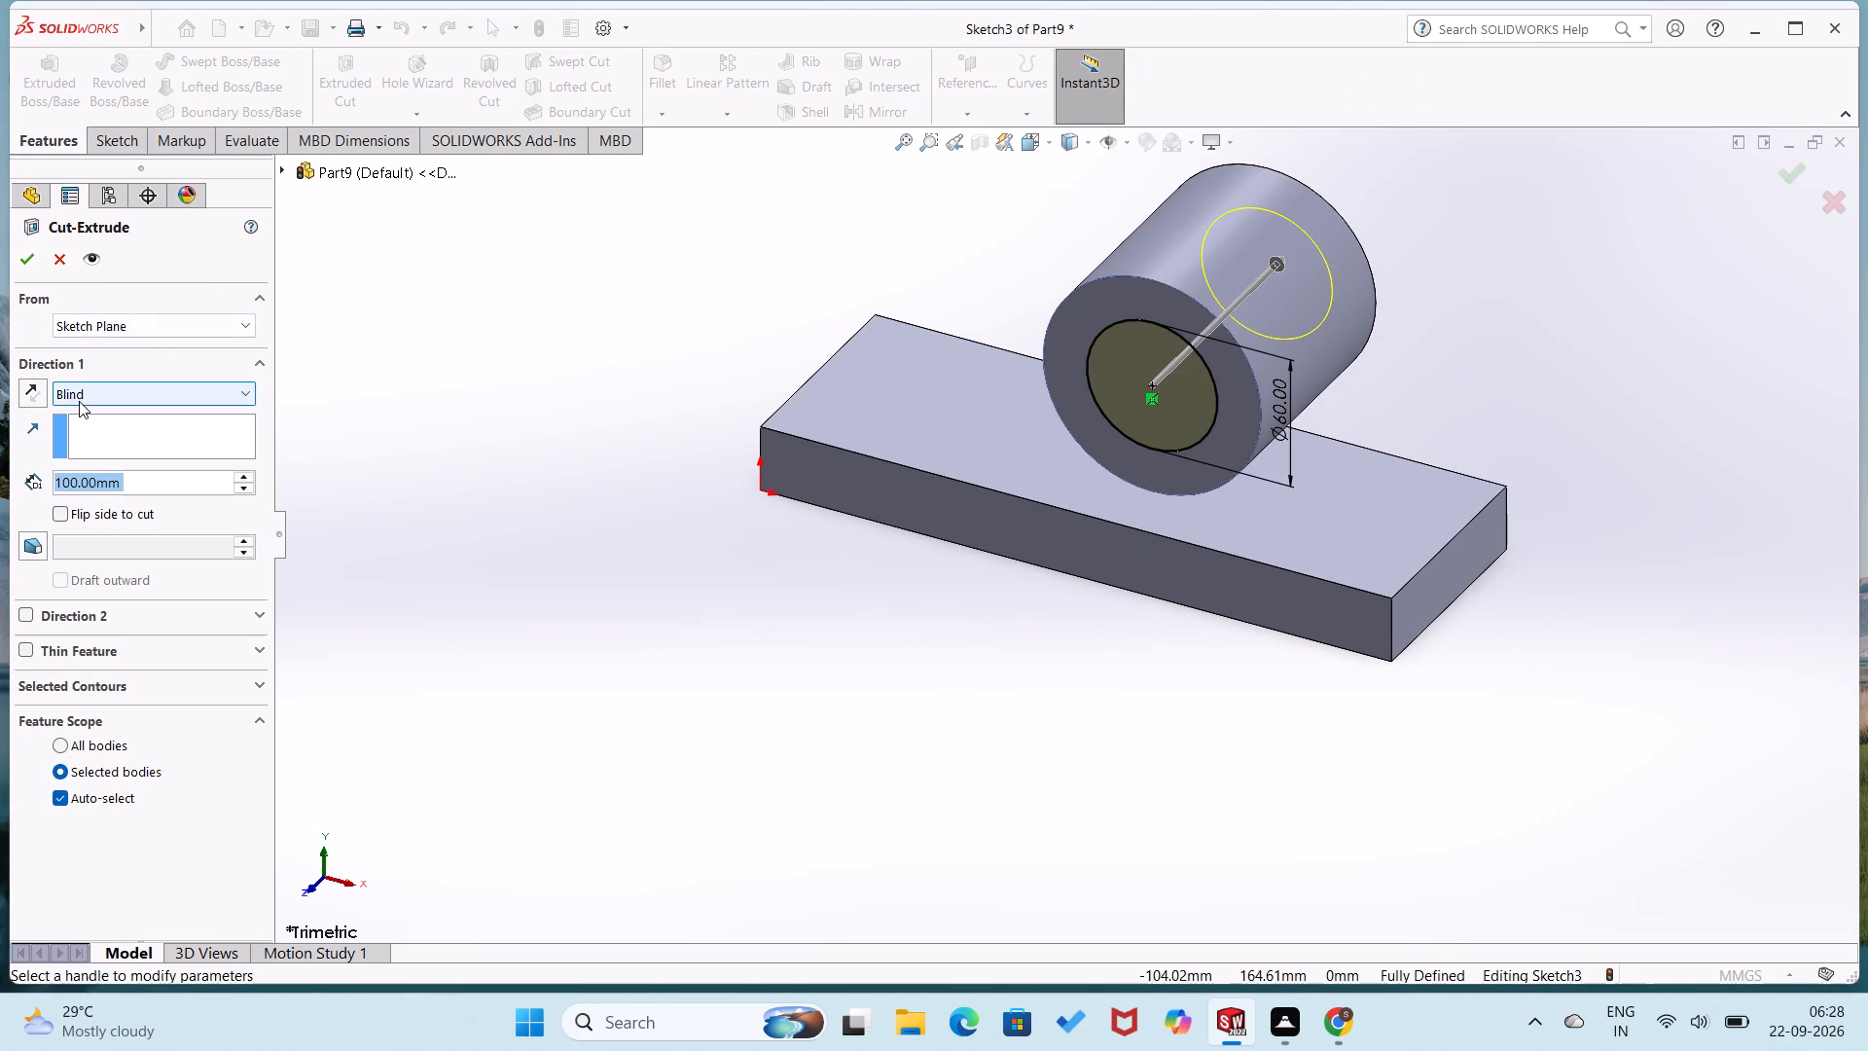
pyautogui.click(24, 264)
pyautogui.click(339, 354)
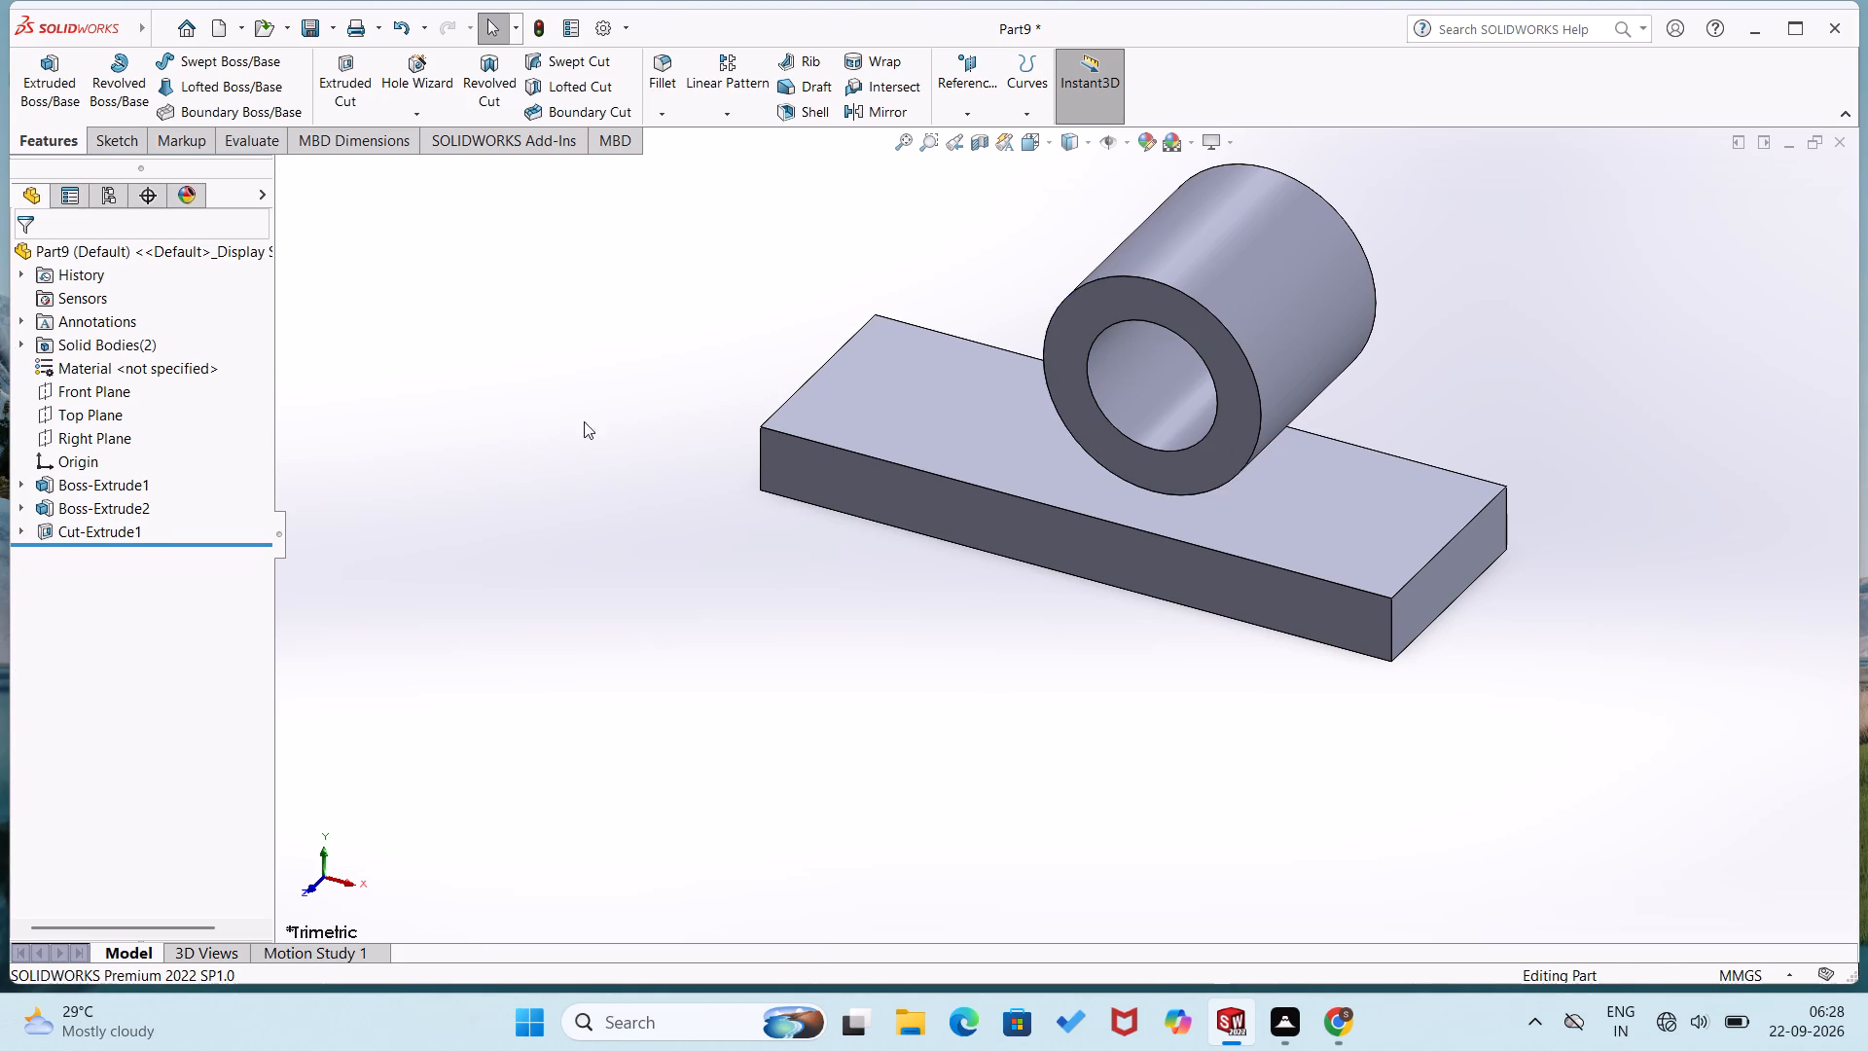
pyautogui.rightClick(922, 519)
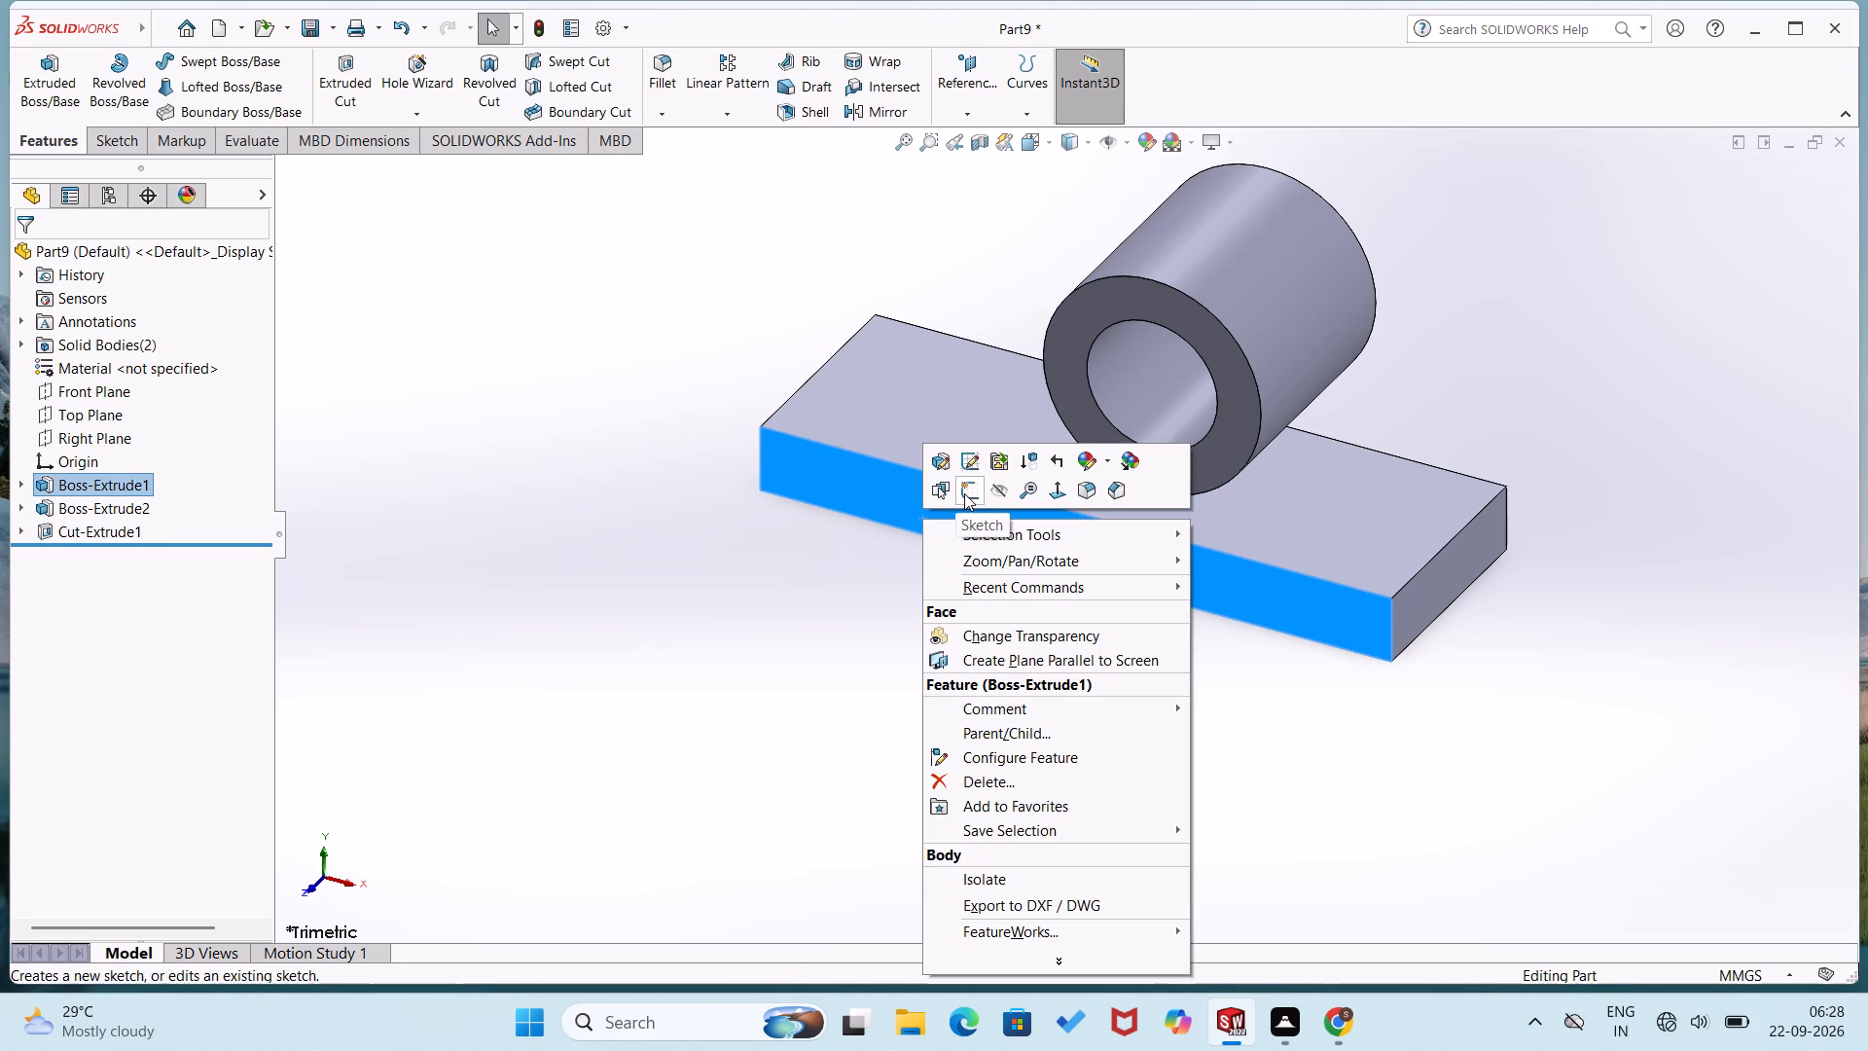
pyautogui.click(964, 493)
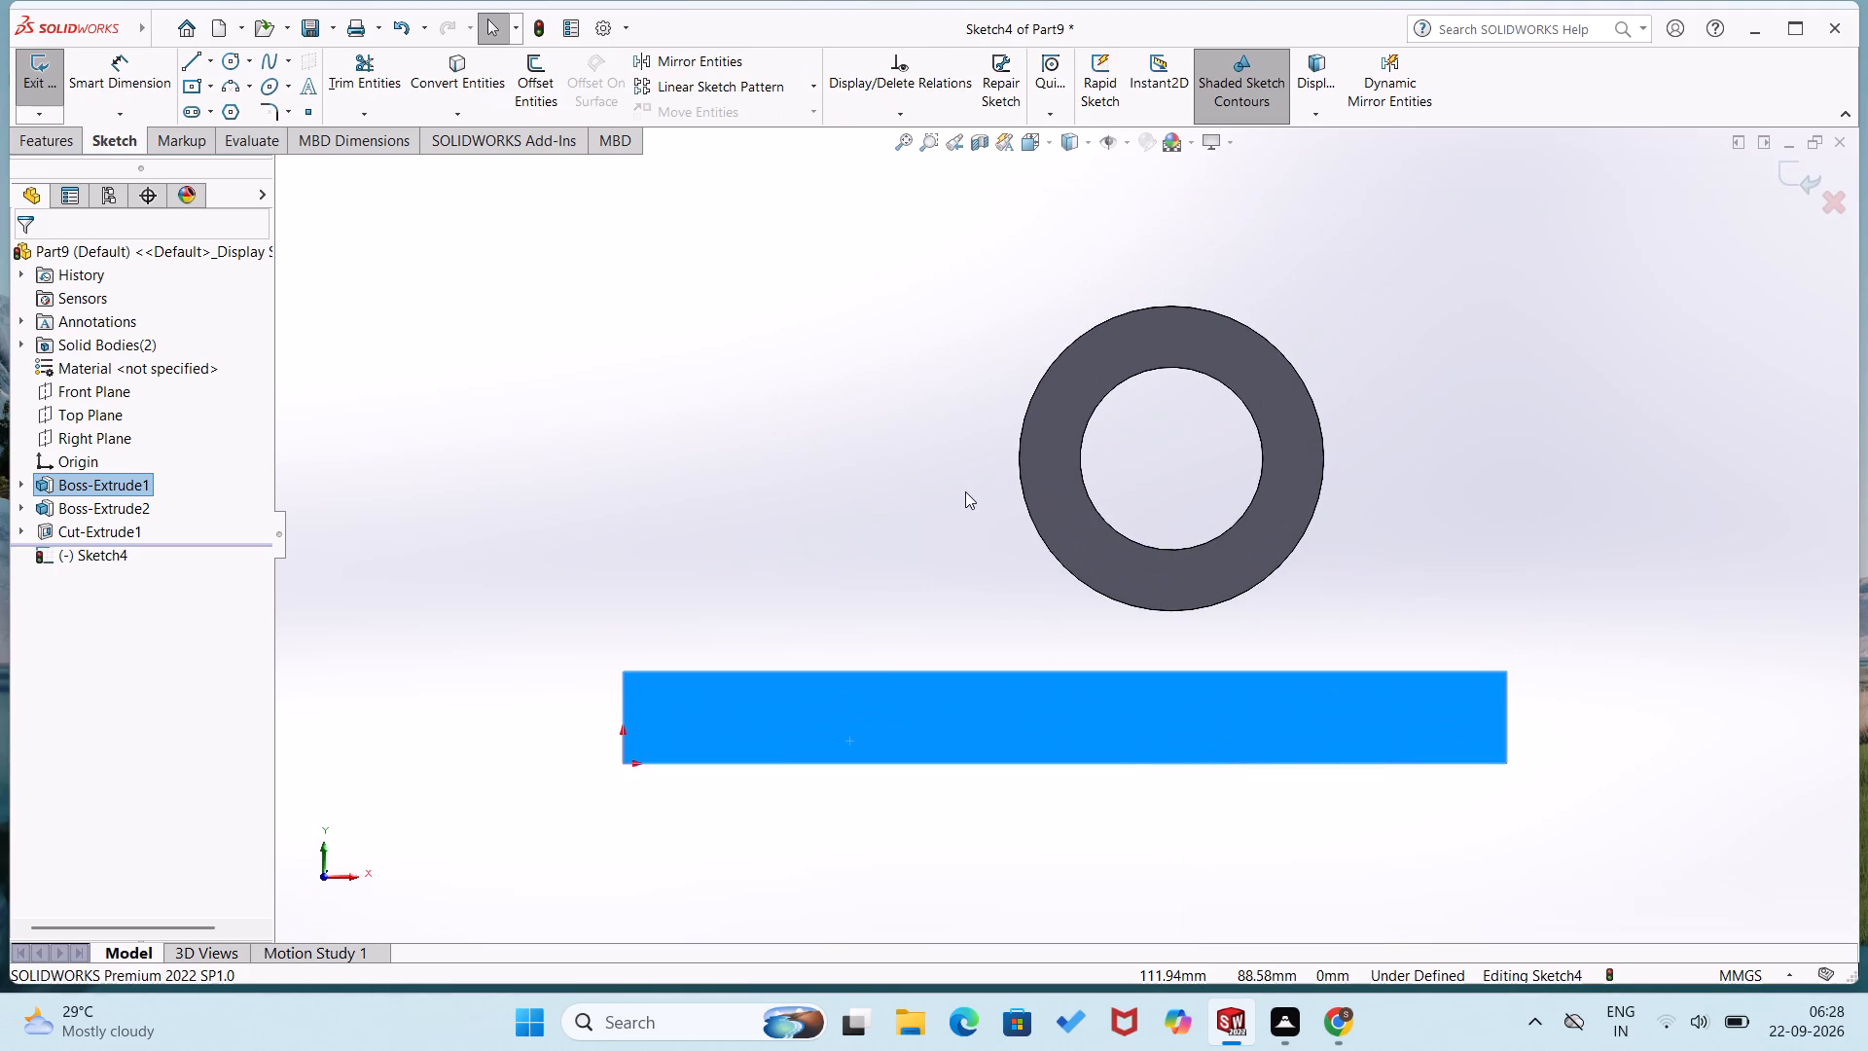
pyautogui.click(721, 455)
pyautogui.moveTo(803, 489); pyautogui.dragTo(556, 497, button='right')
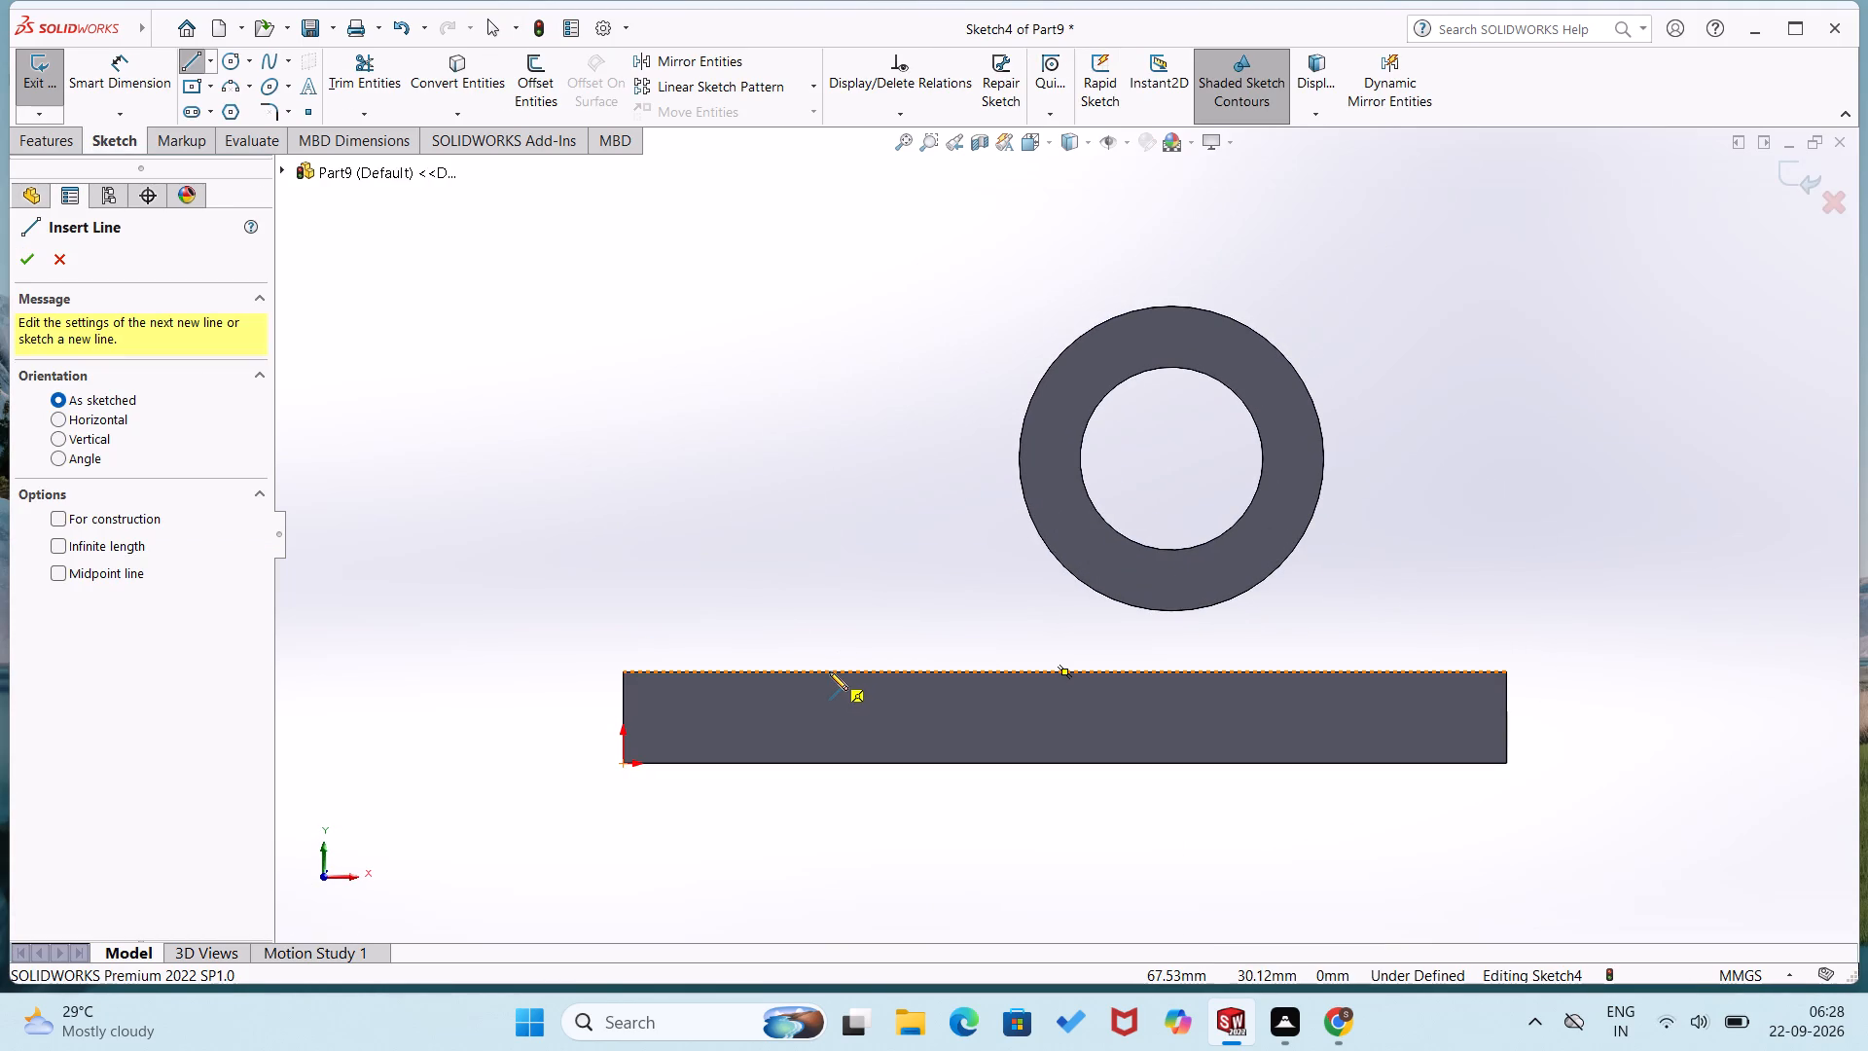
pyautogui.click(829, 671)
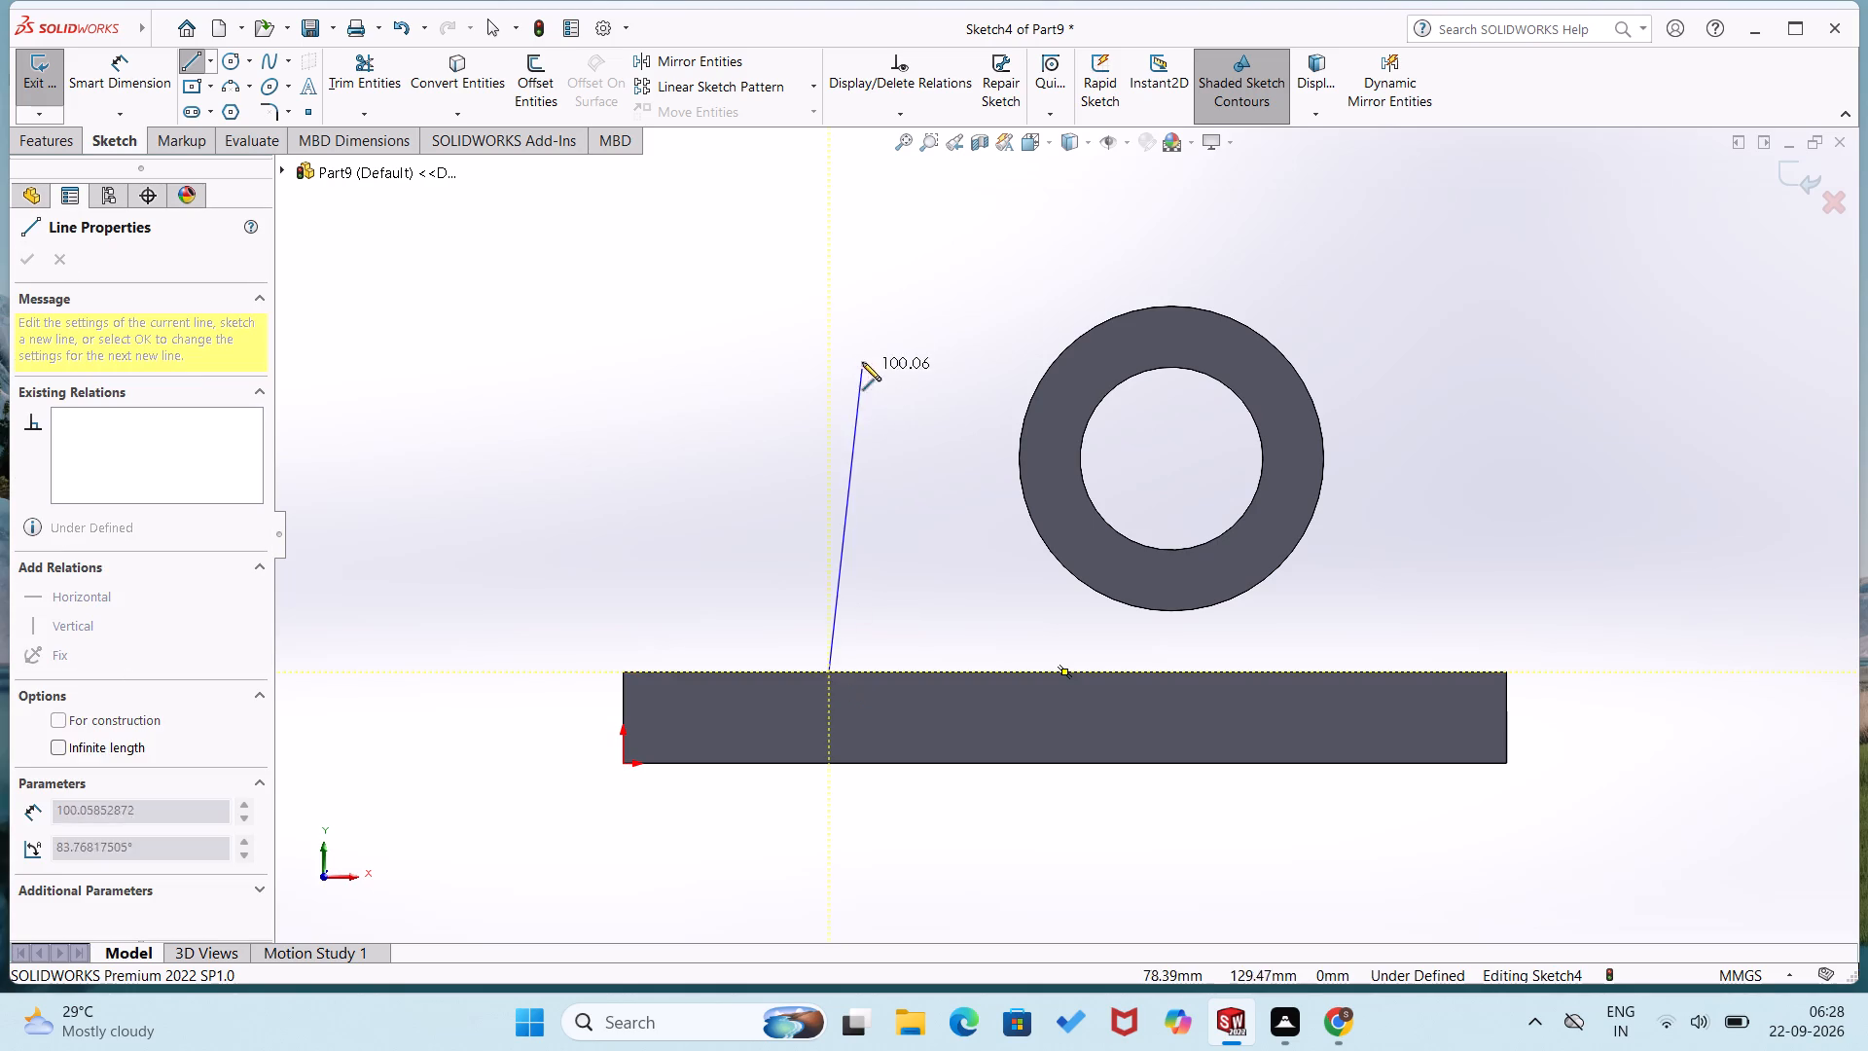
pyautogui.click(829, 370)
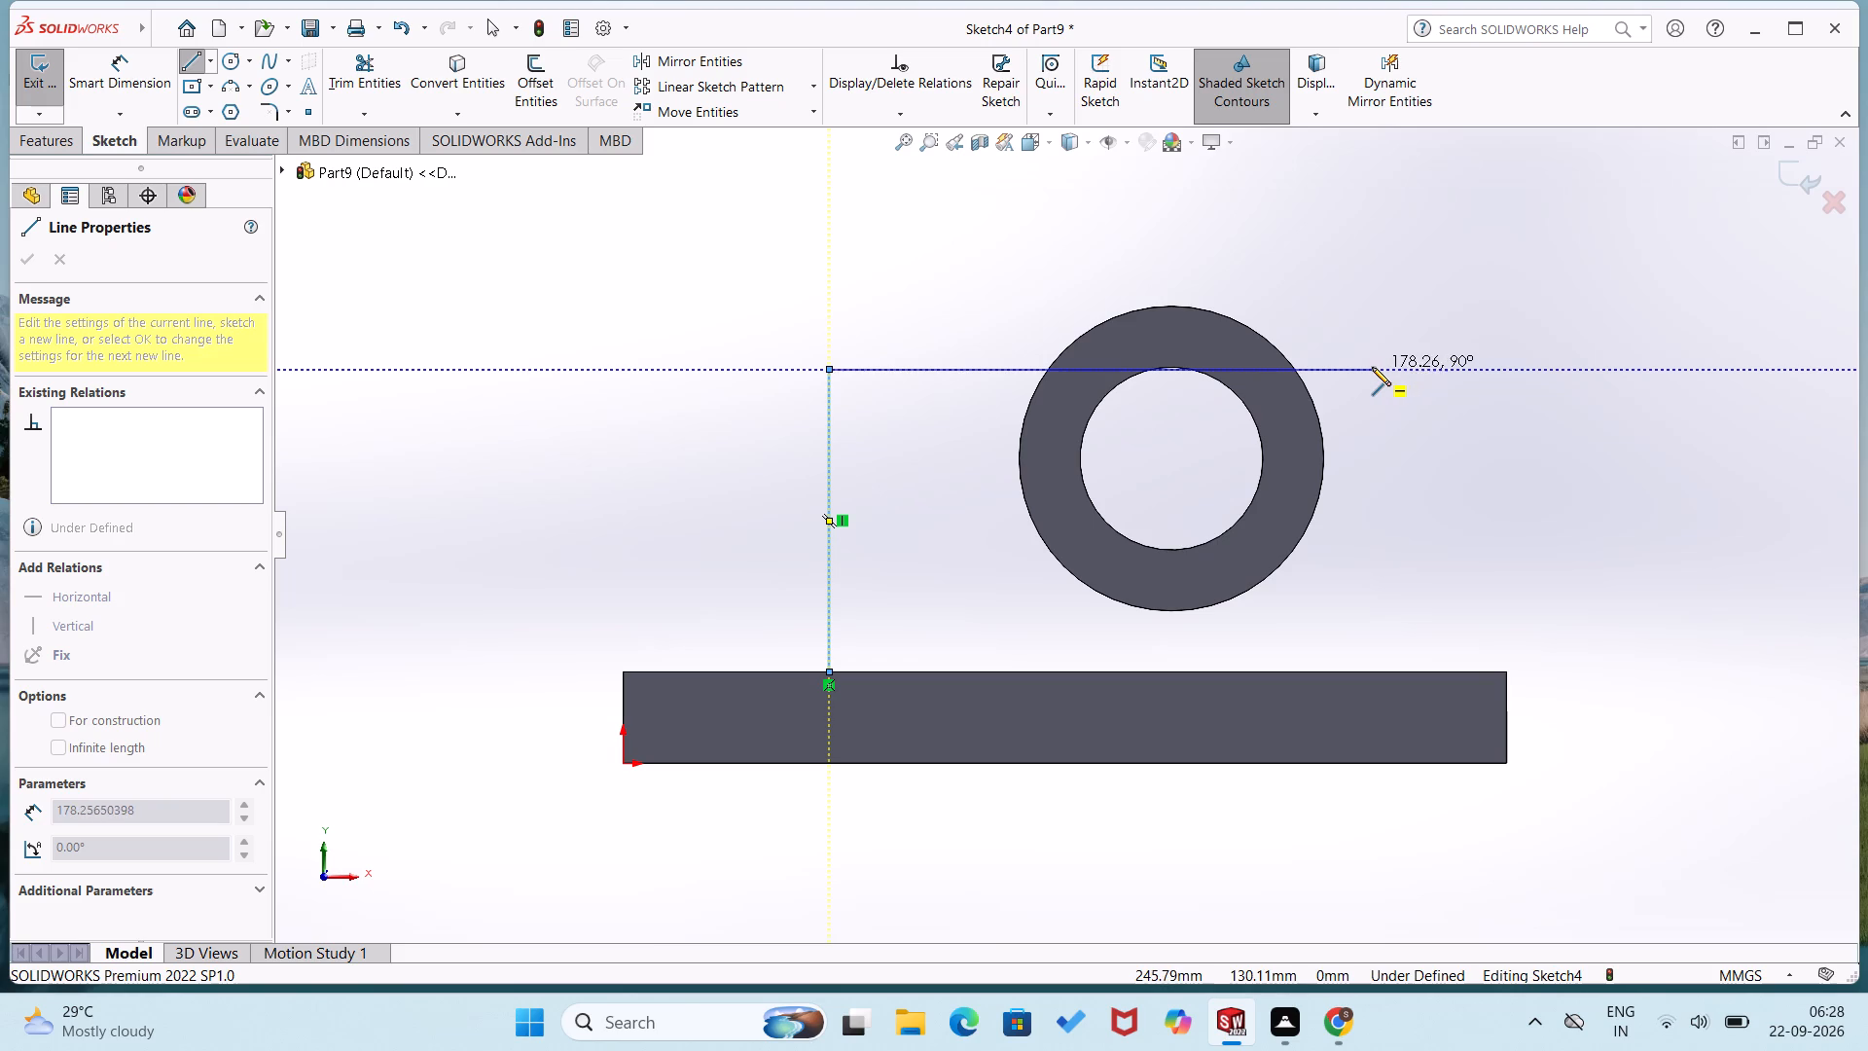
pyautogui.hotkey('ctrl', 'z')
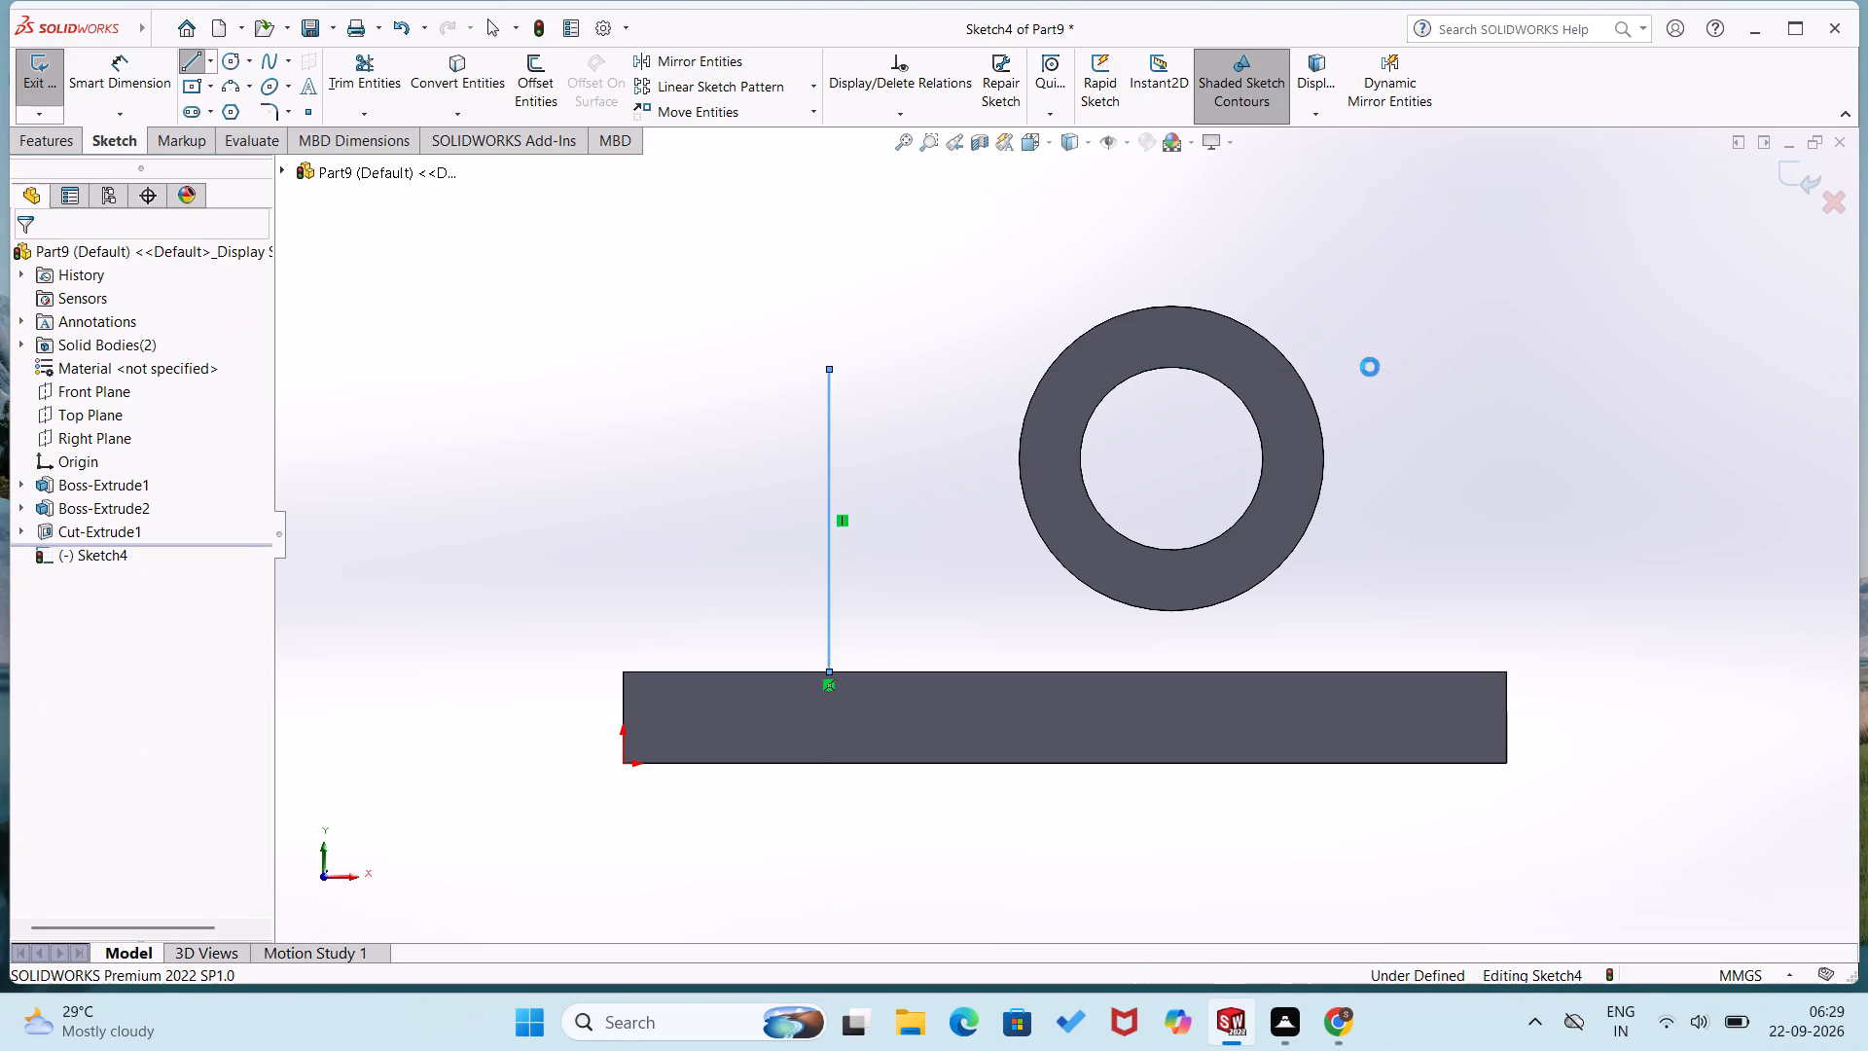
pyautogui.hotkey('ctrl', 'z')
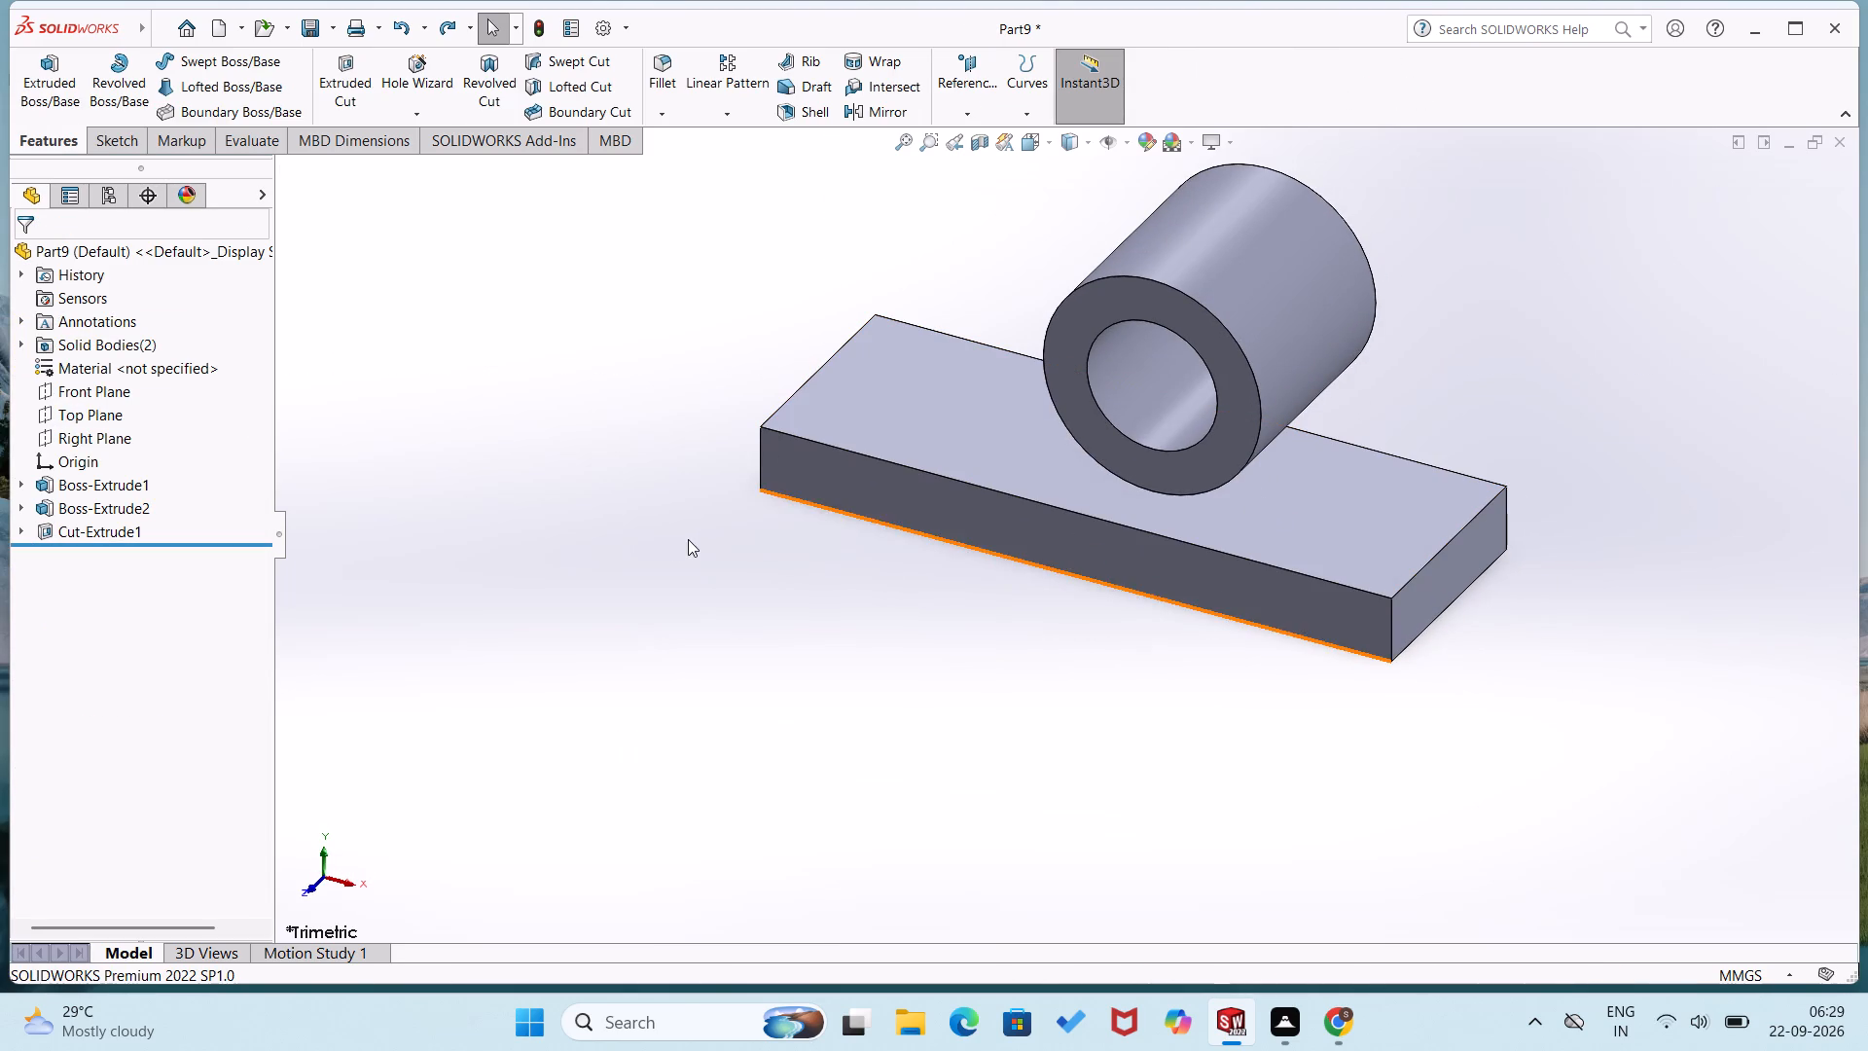
# Edit the cylinder's boss extrusion to 110 mm in Direction 1 and add a Blind Direction 2 of 10 mm.
pyautogui.rightClick(105, 508)
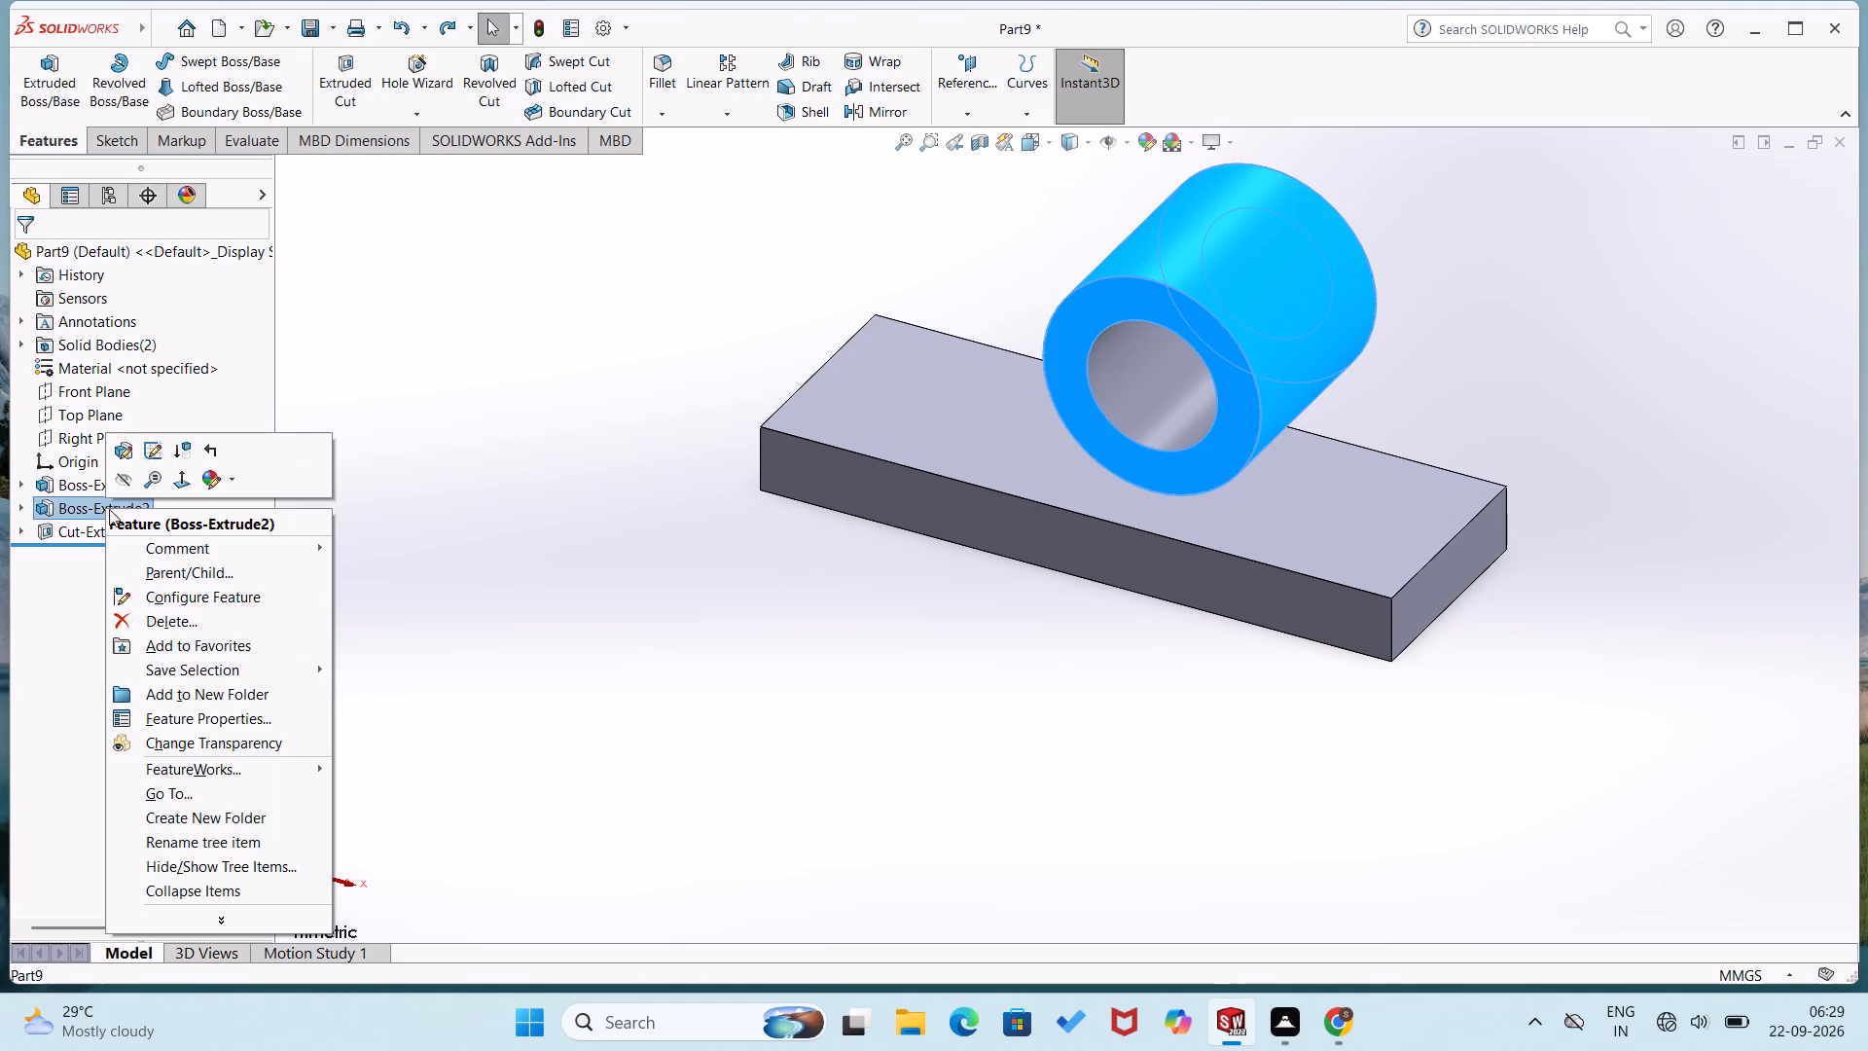
pyautogui.click(127, 456)
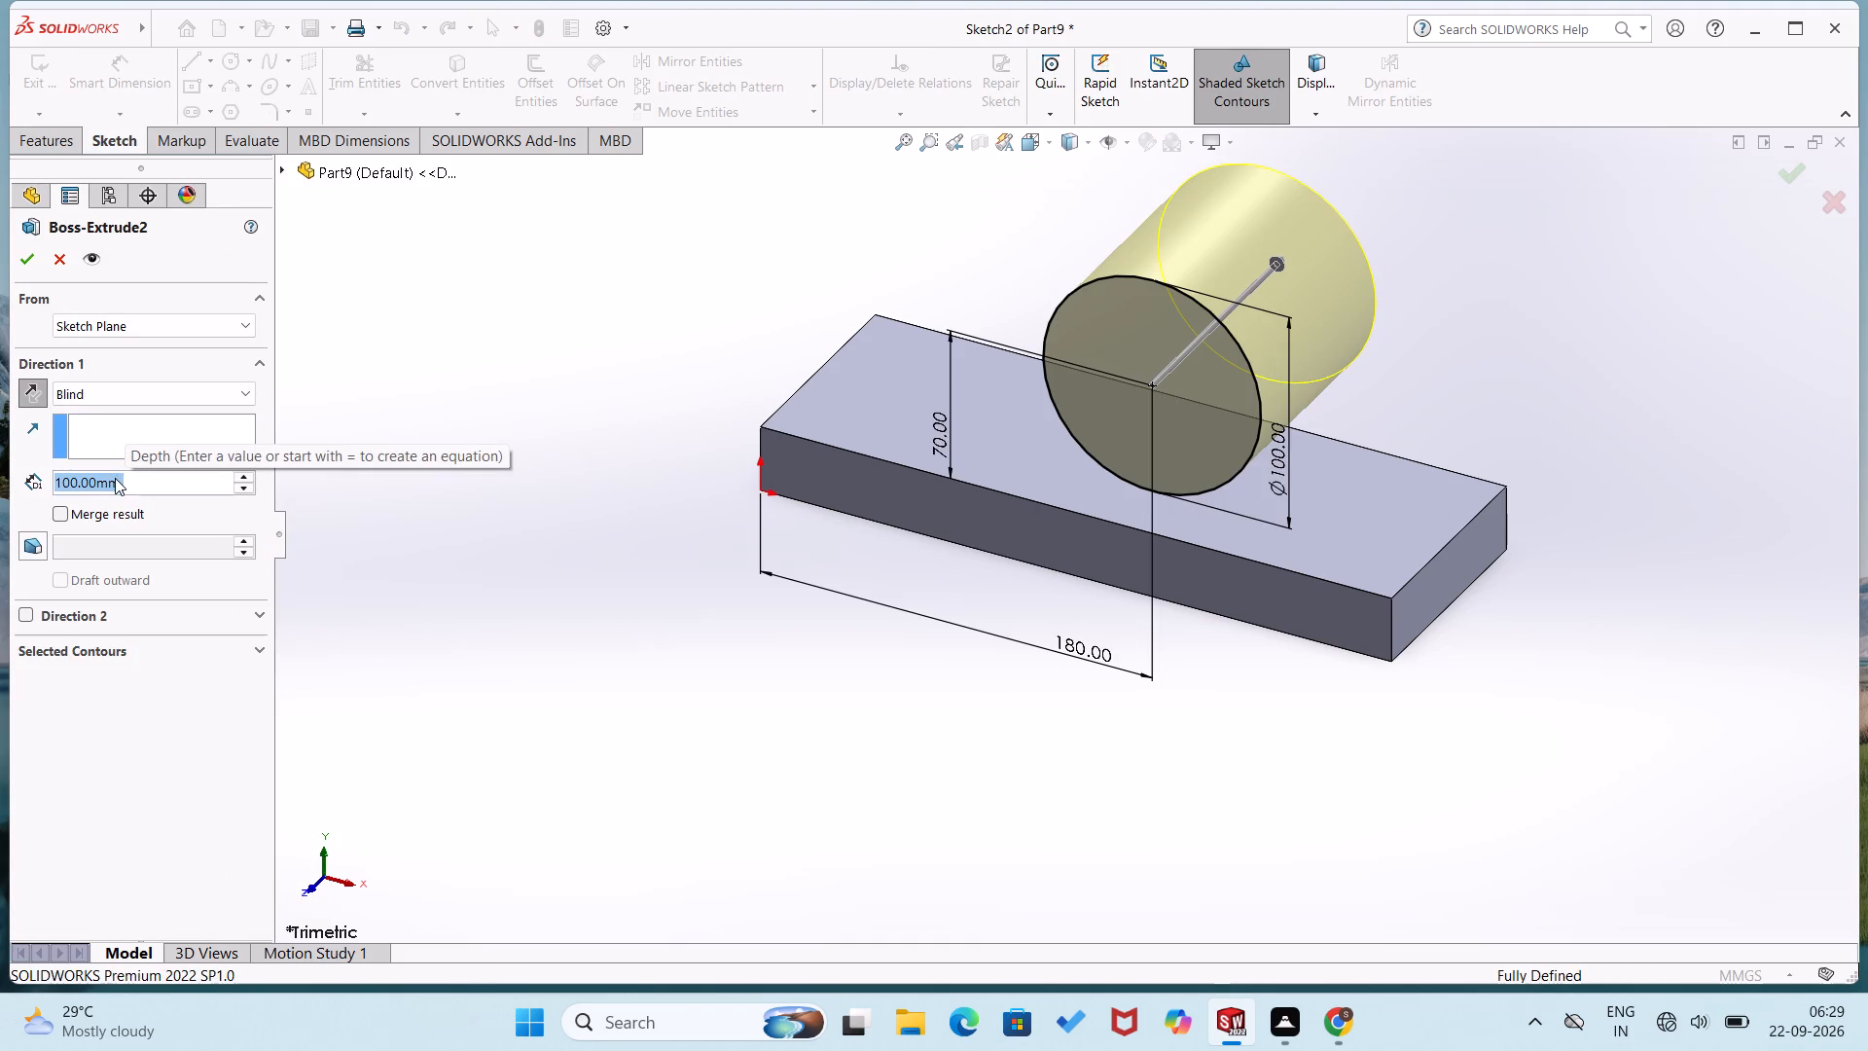
pyautogui.click(241, 482)
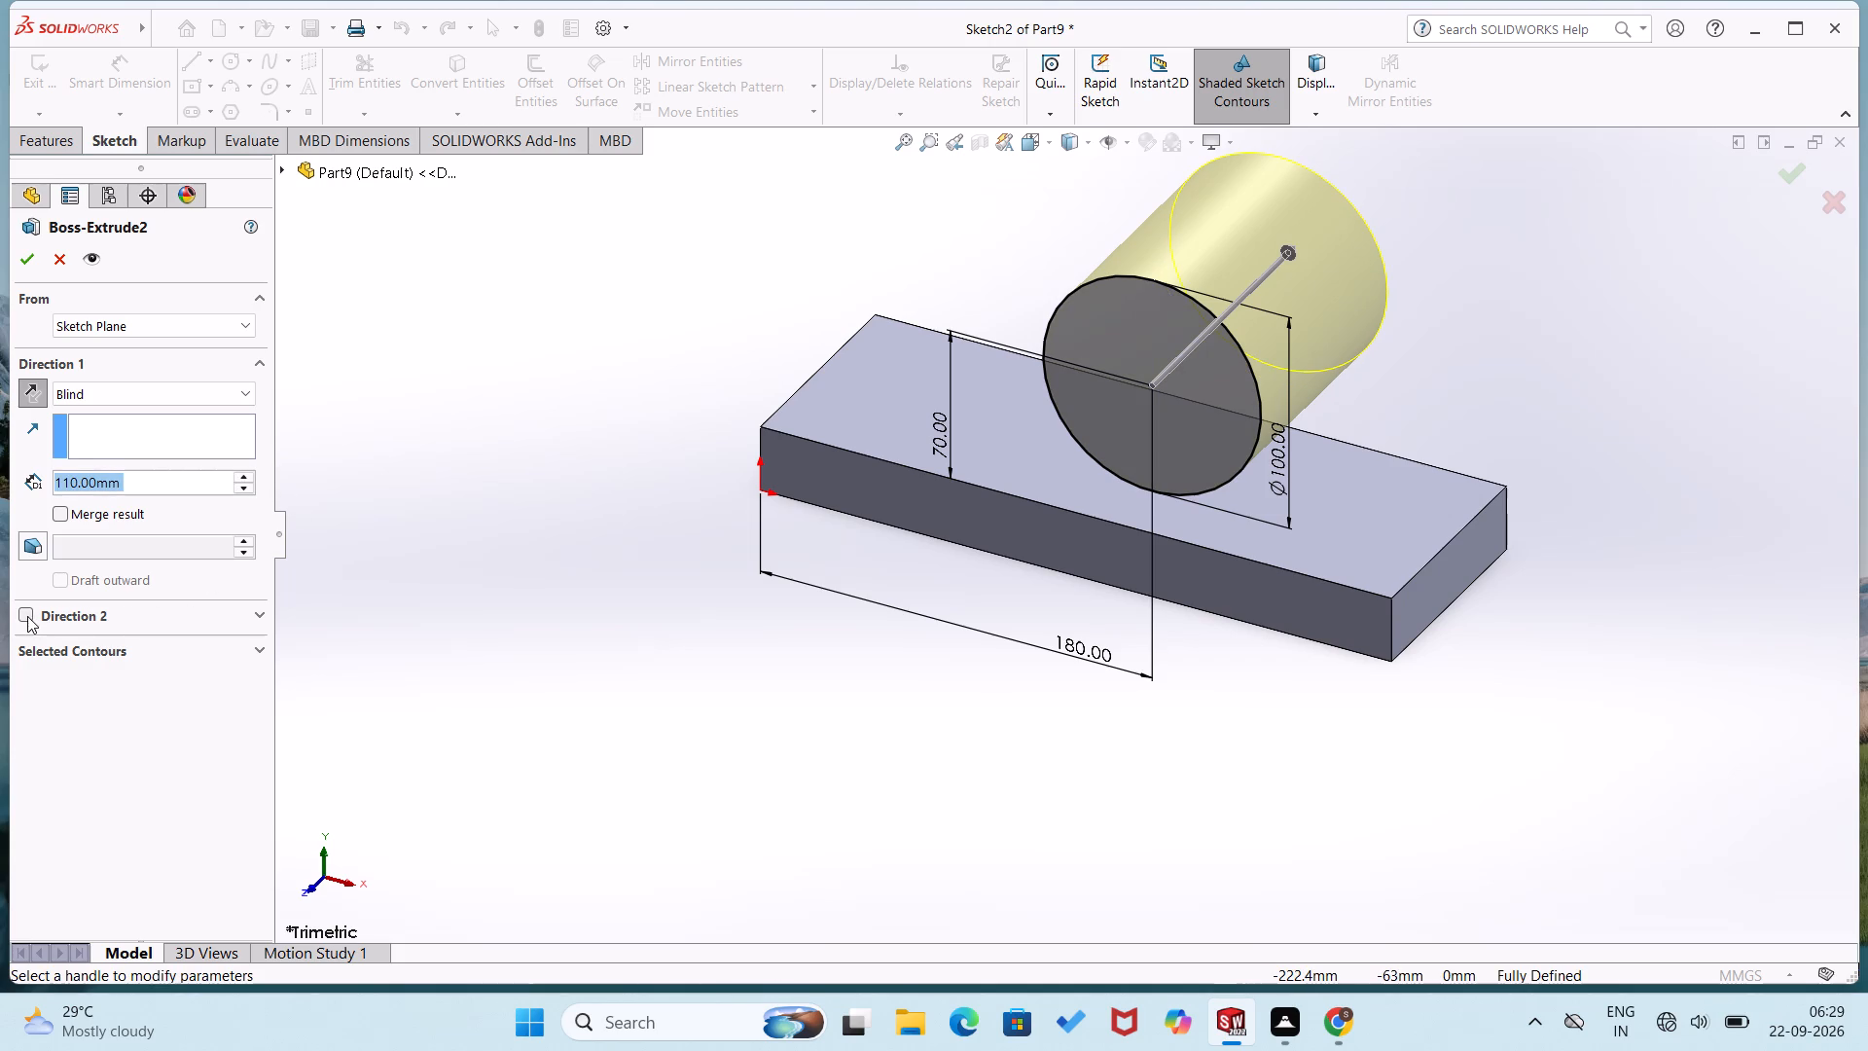
pyautogui.click(27, 616)
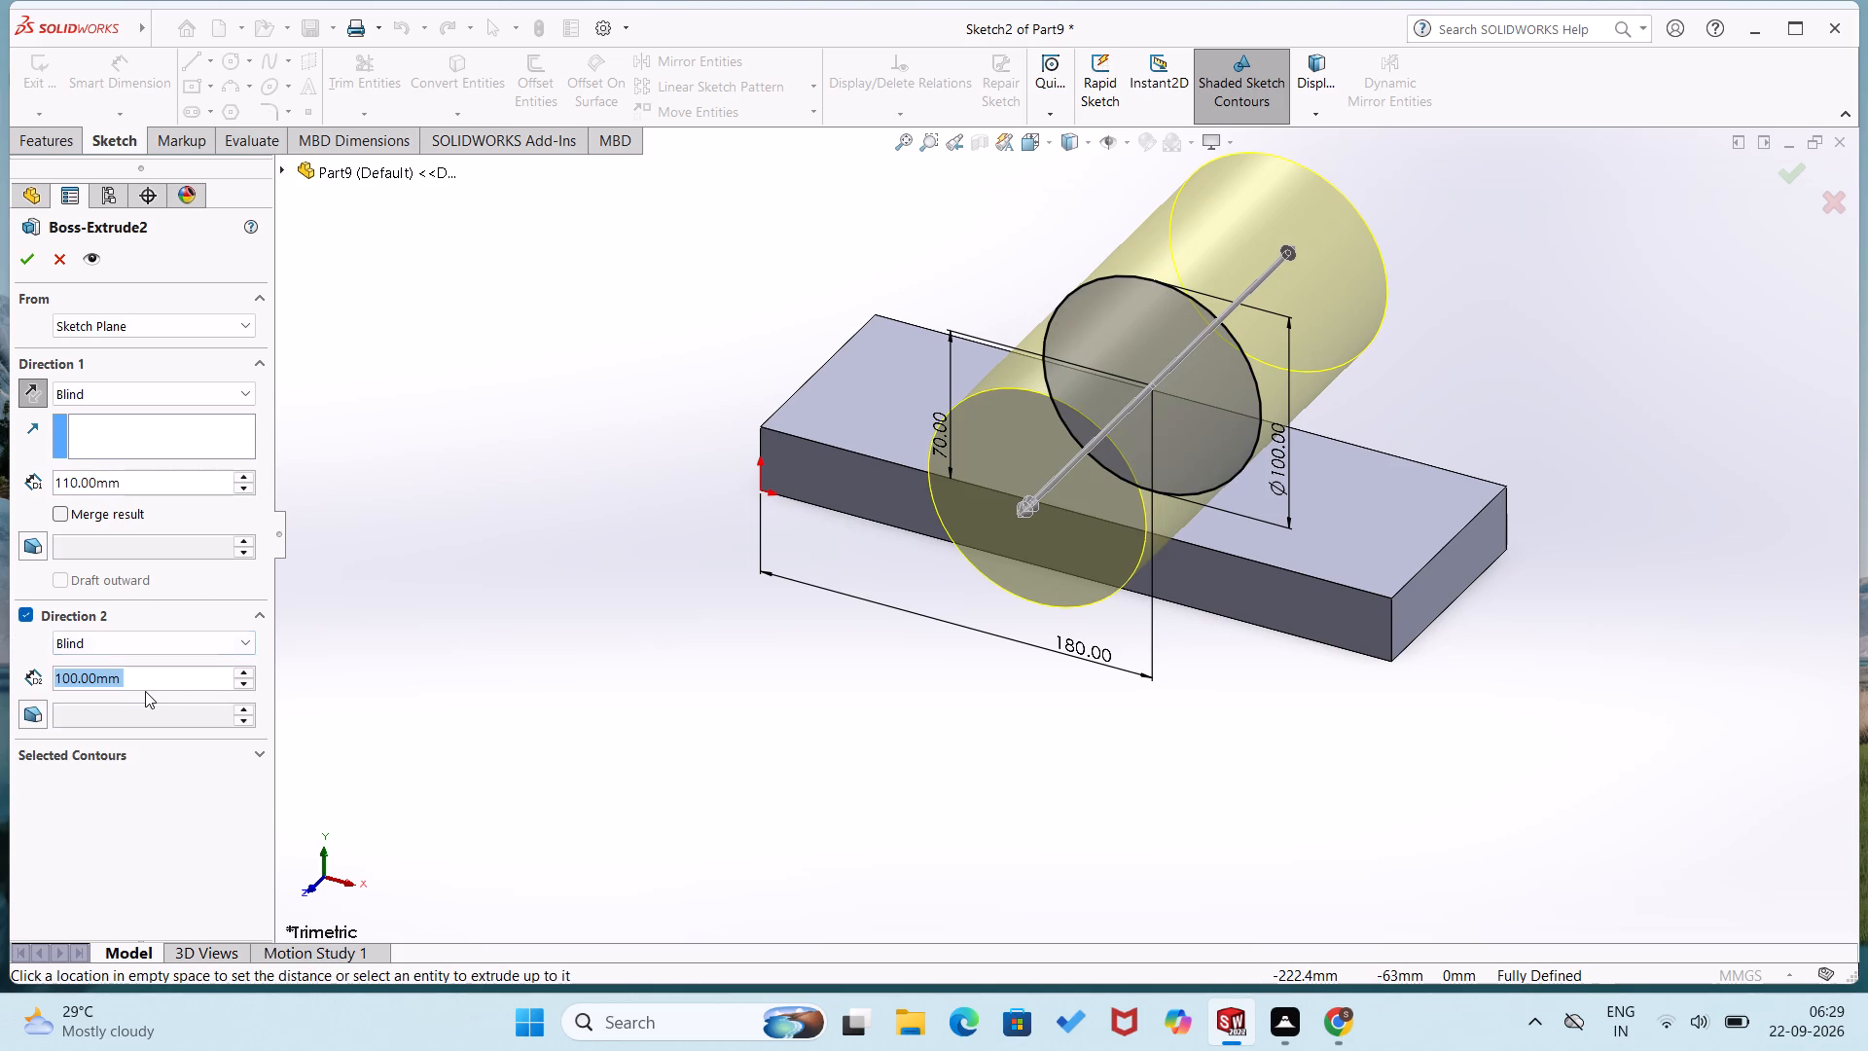
pyautogui.write('10')
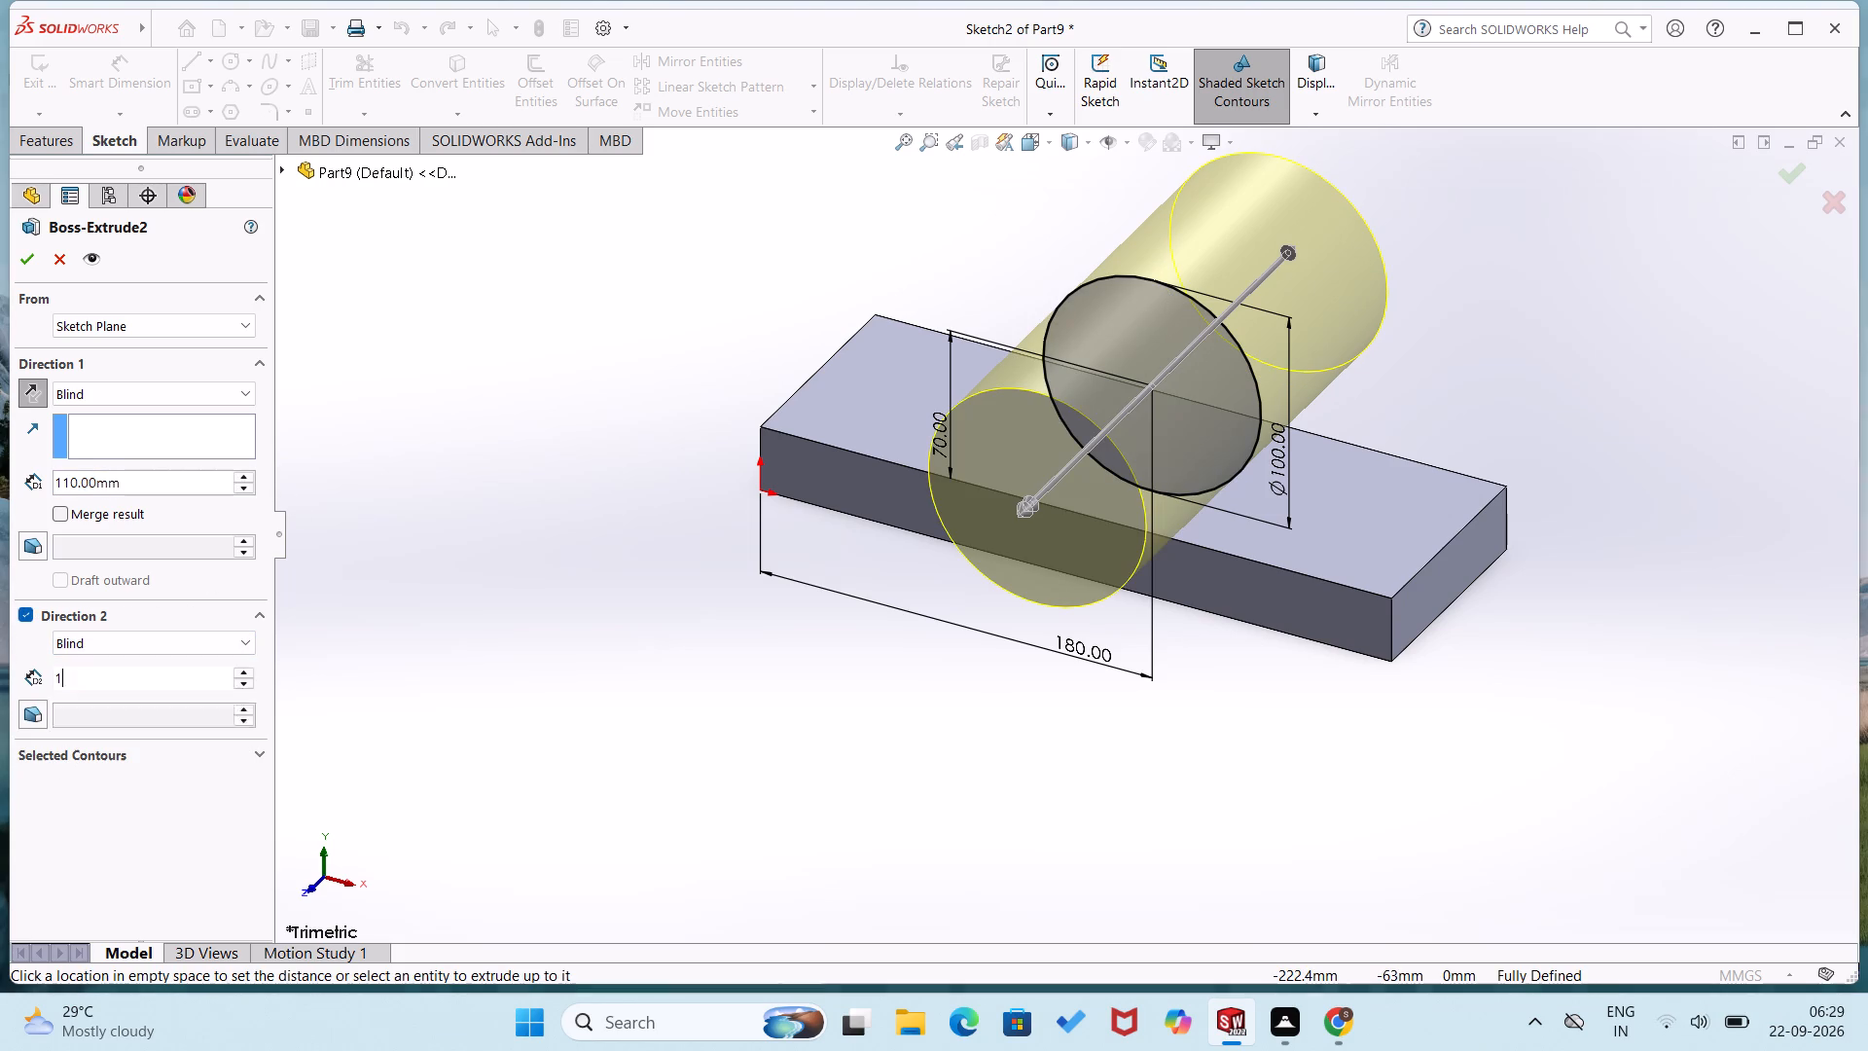
pyautogui.press('Return')
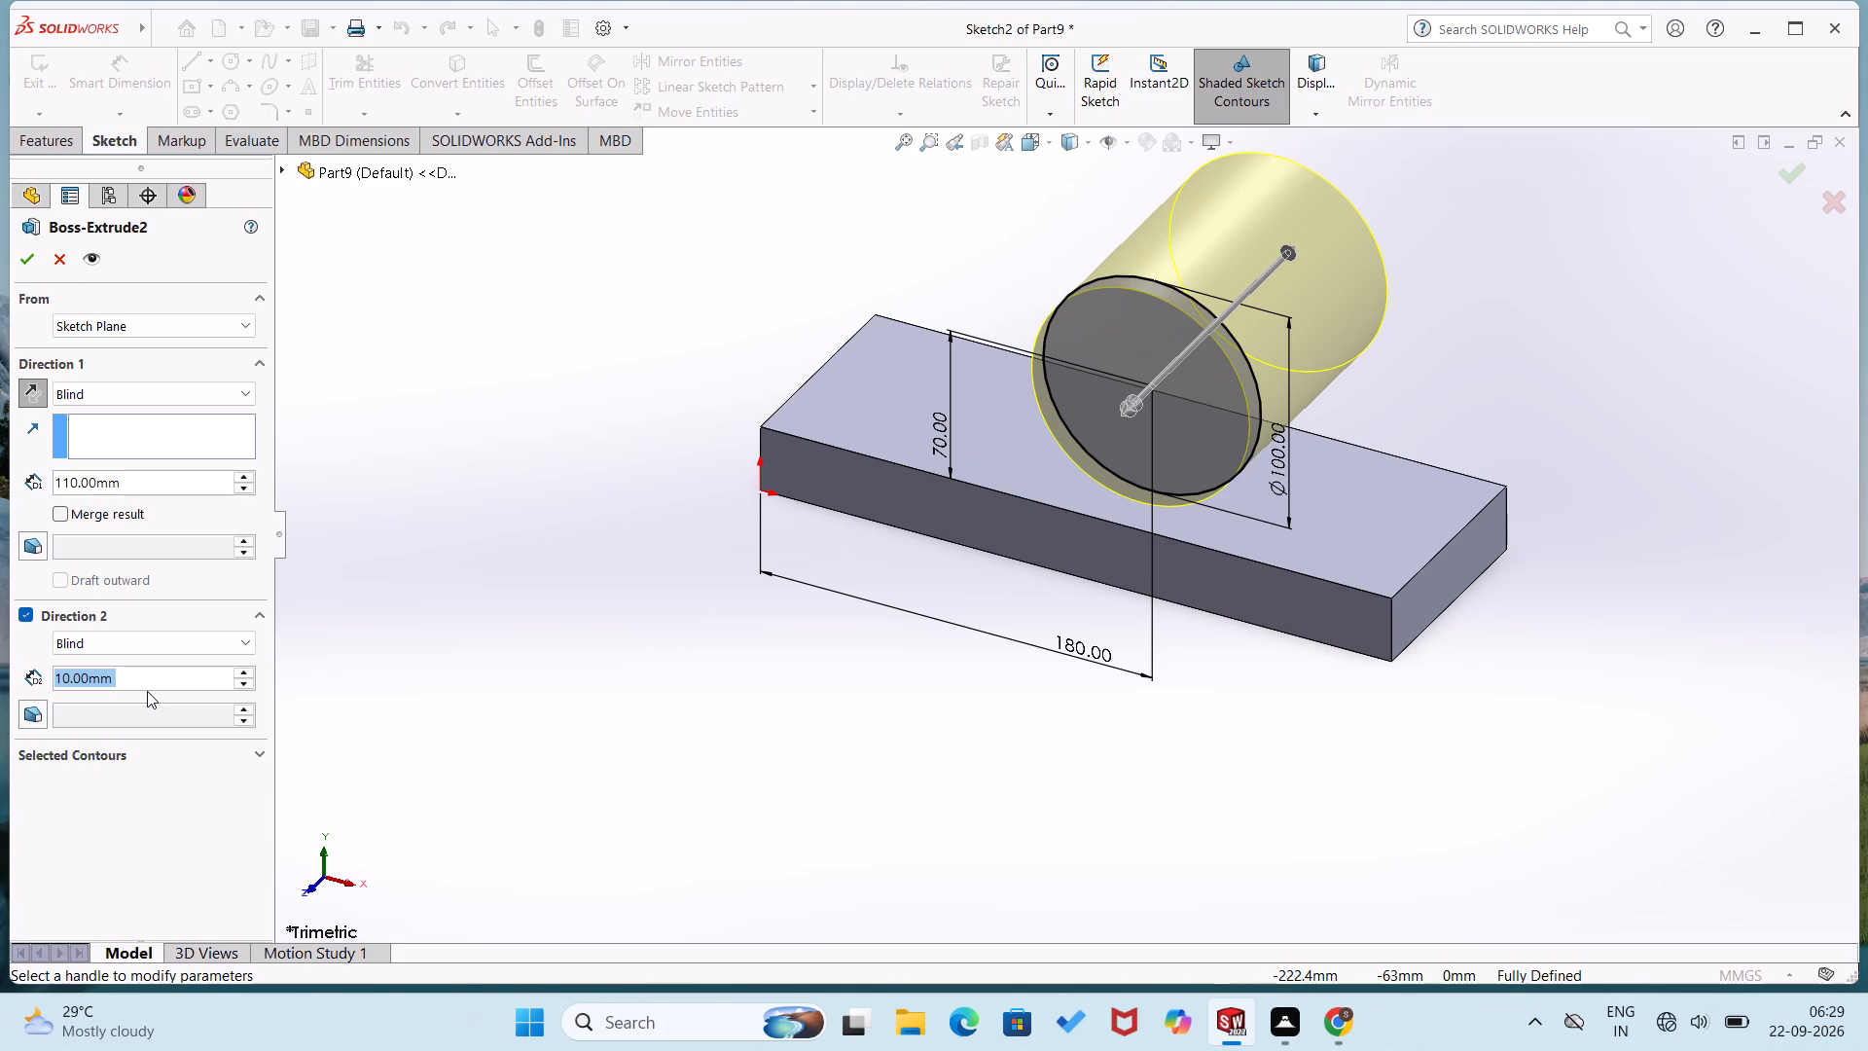
pyautogui.click(23, 263)
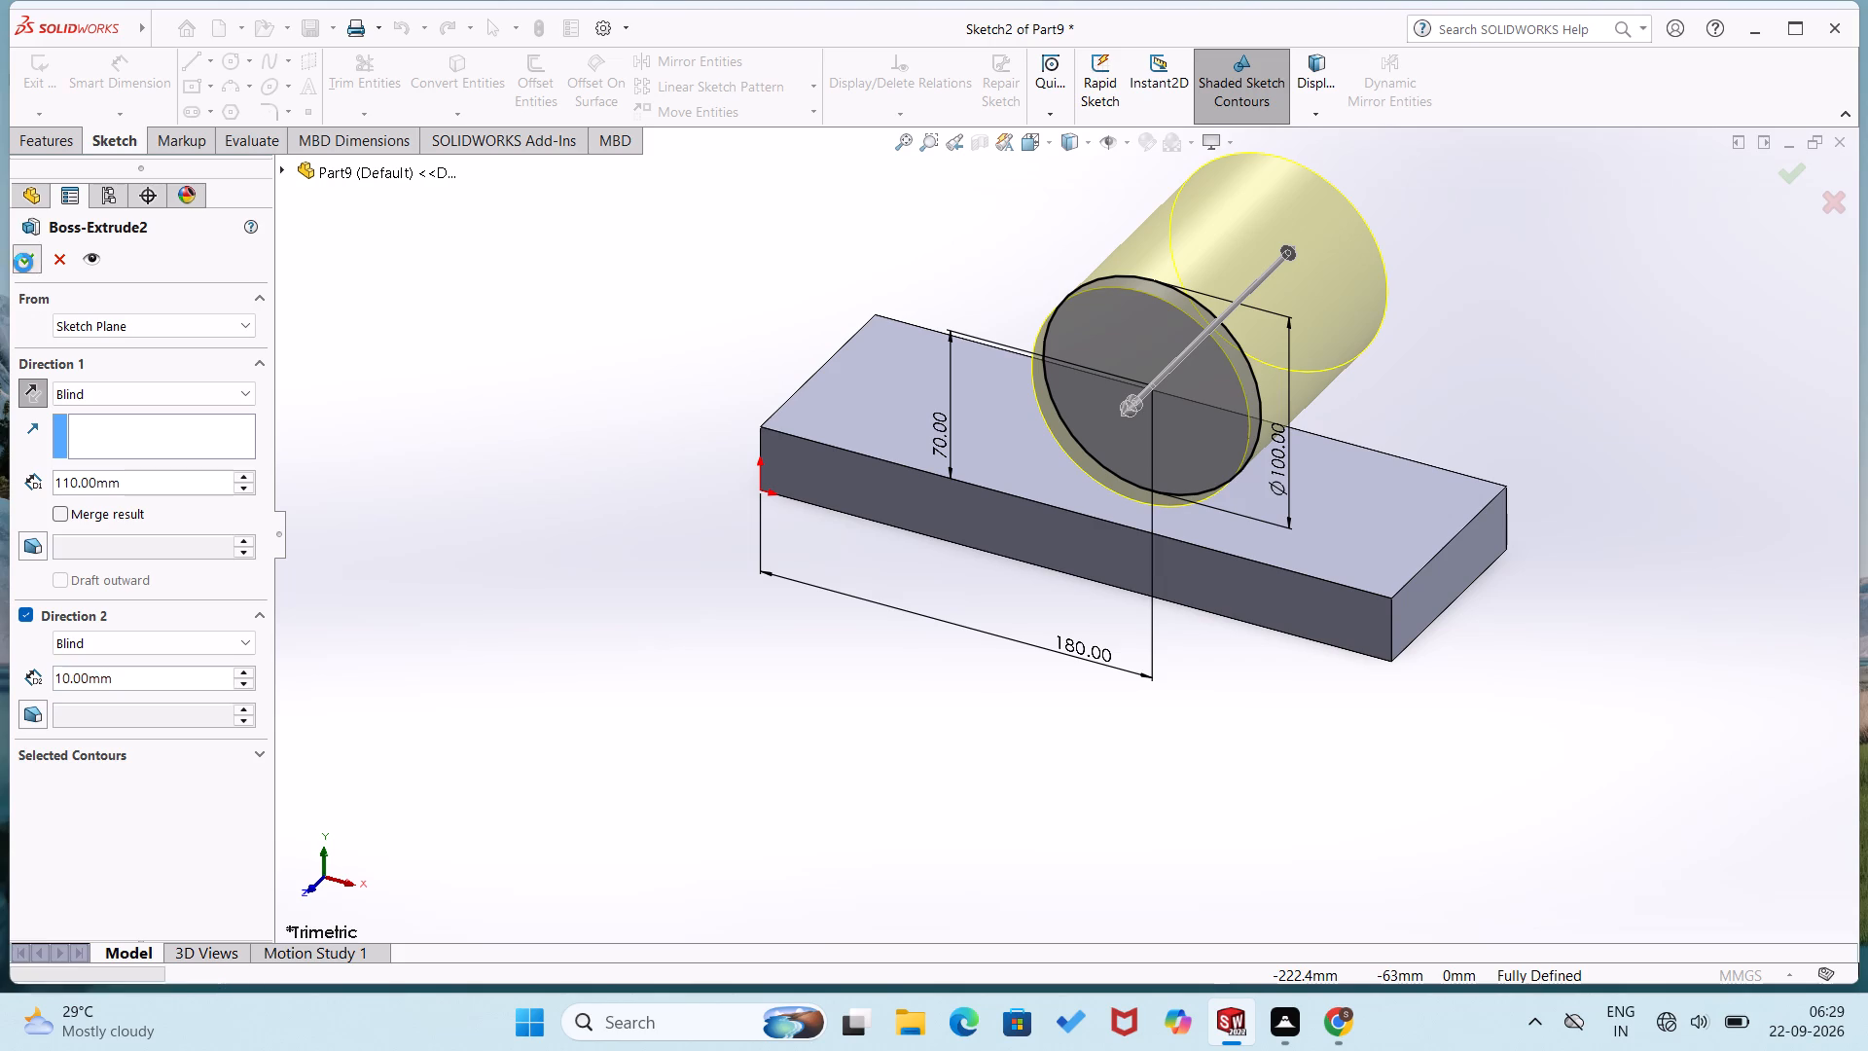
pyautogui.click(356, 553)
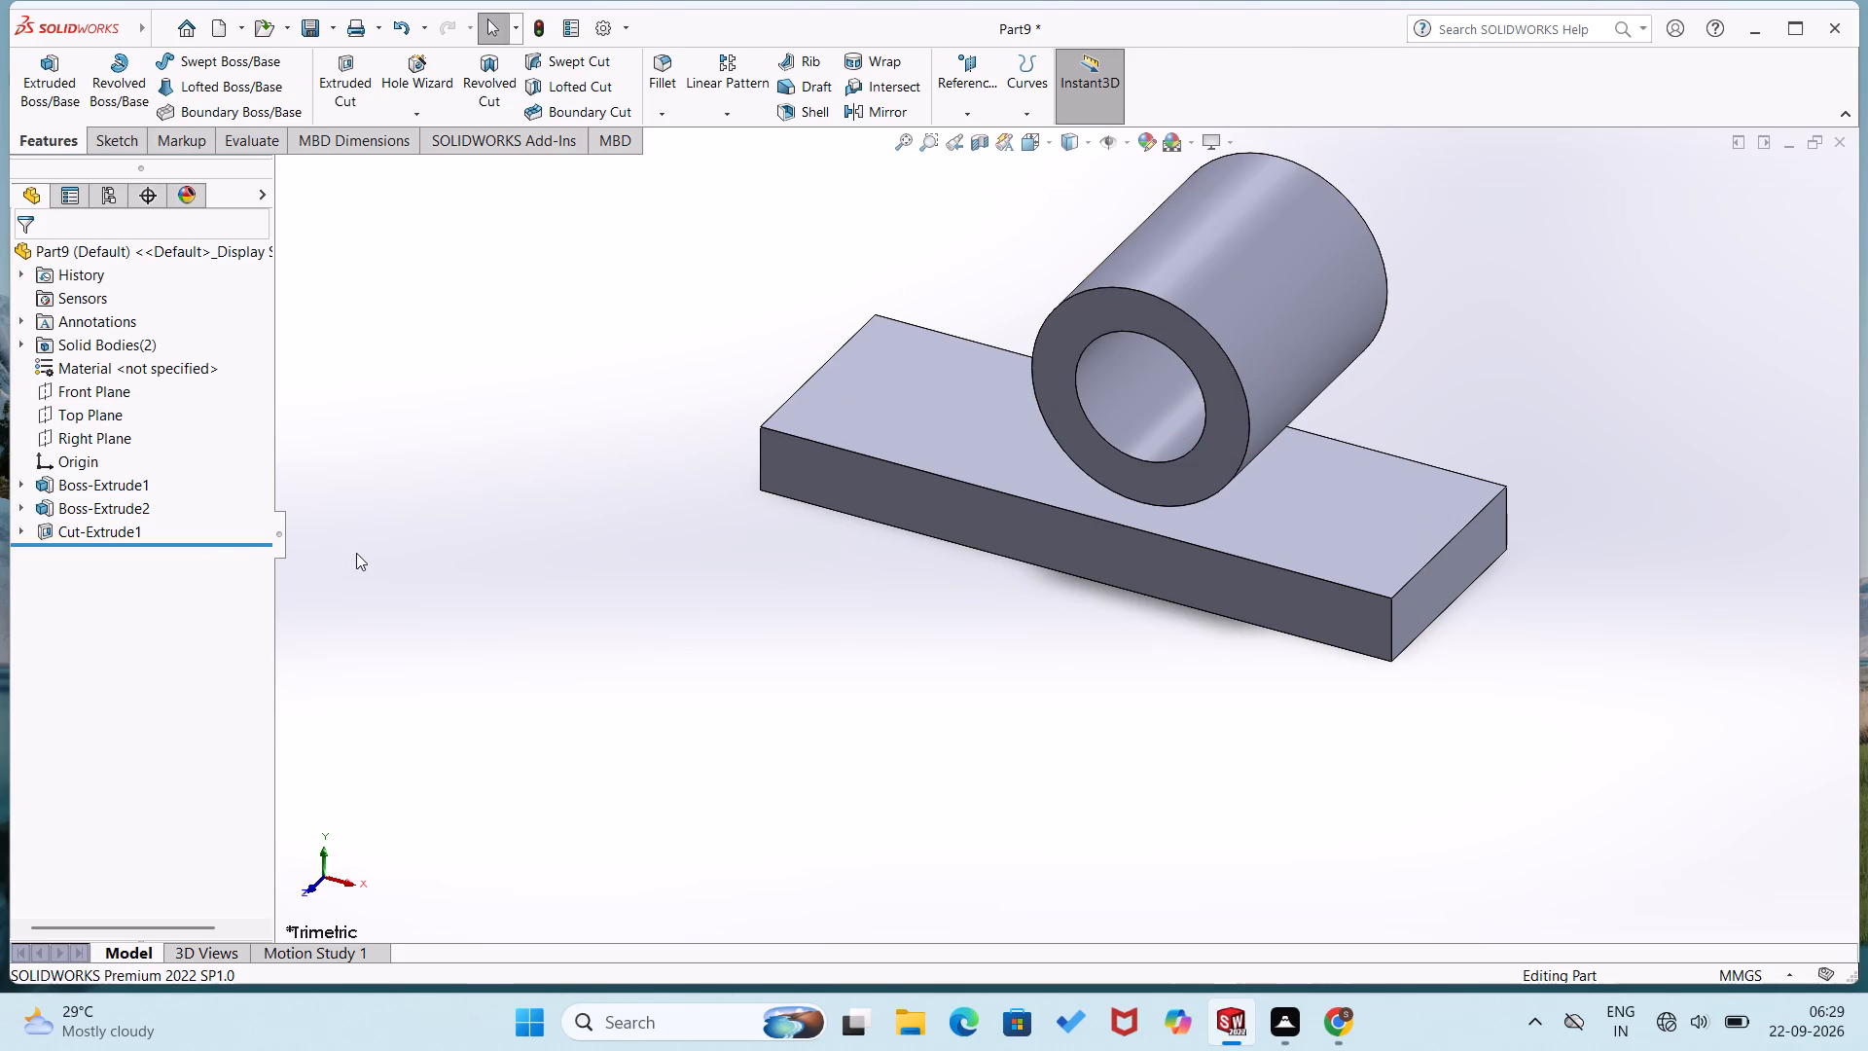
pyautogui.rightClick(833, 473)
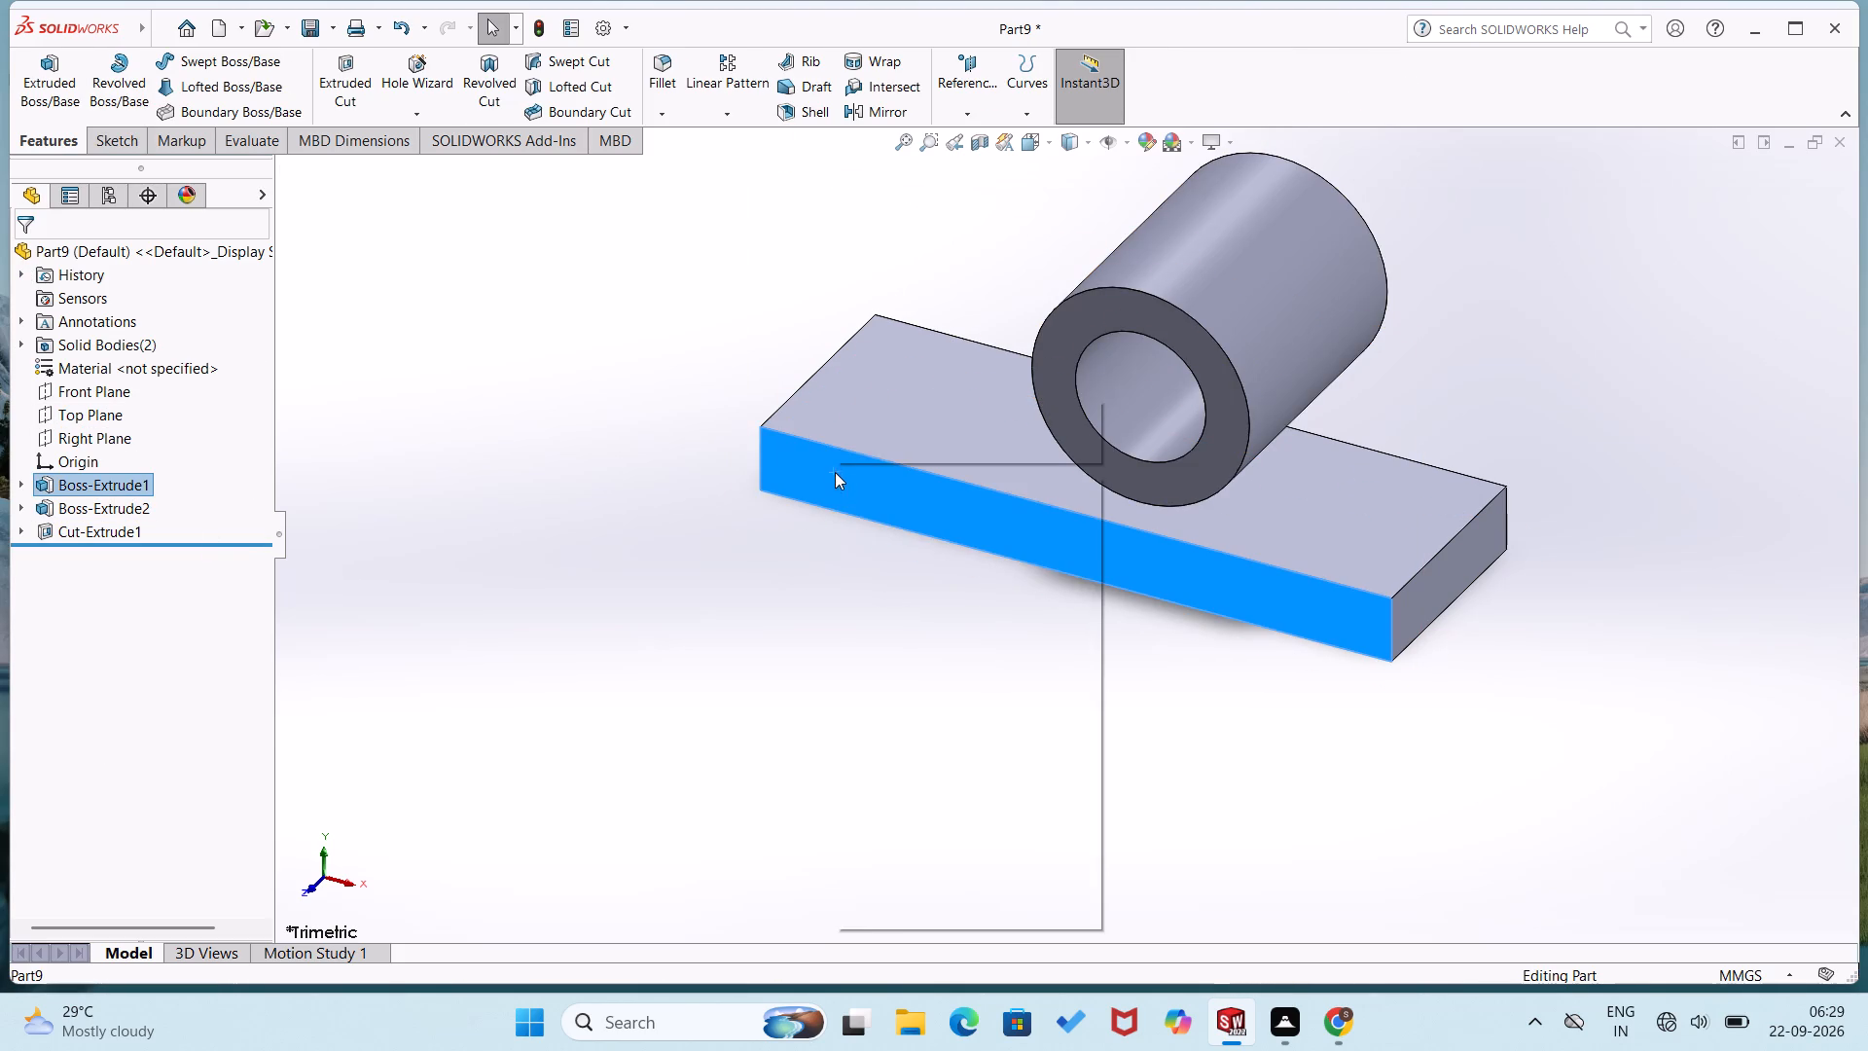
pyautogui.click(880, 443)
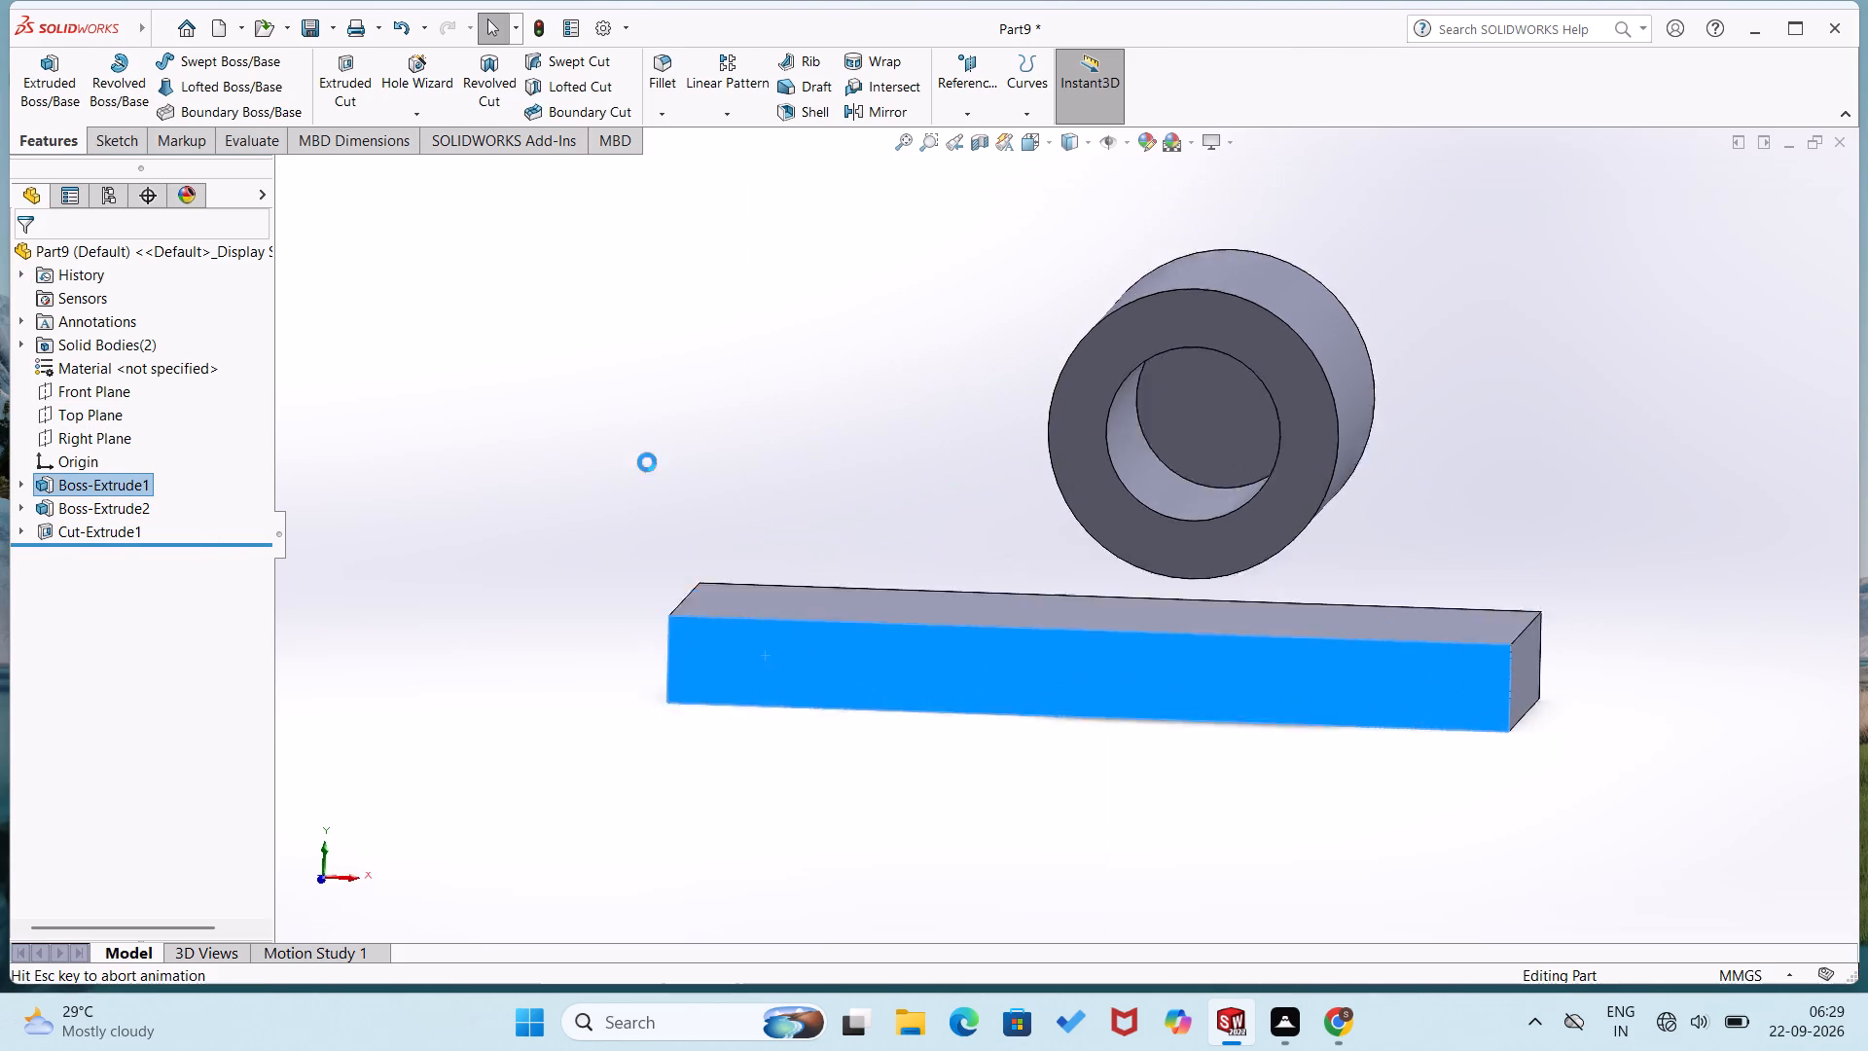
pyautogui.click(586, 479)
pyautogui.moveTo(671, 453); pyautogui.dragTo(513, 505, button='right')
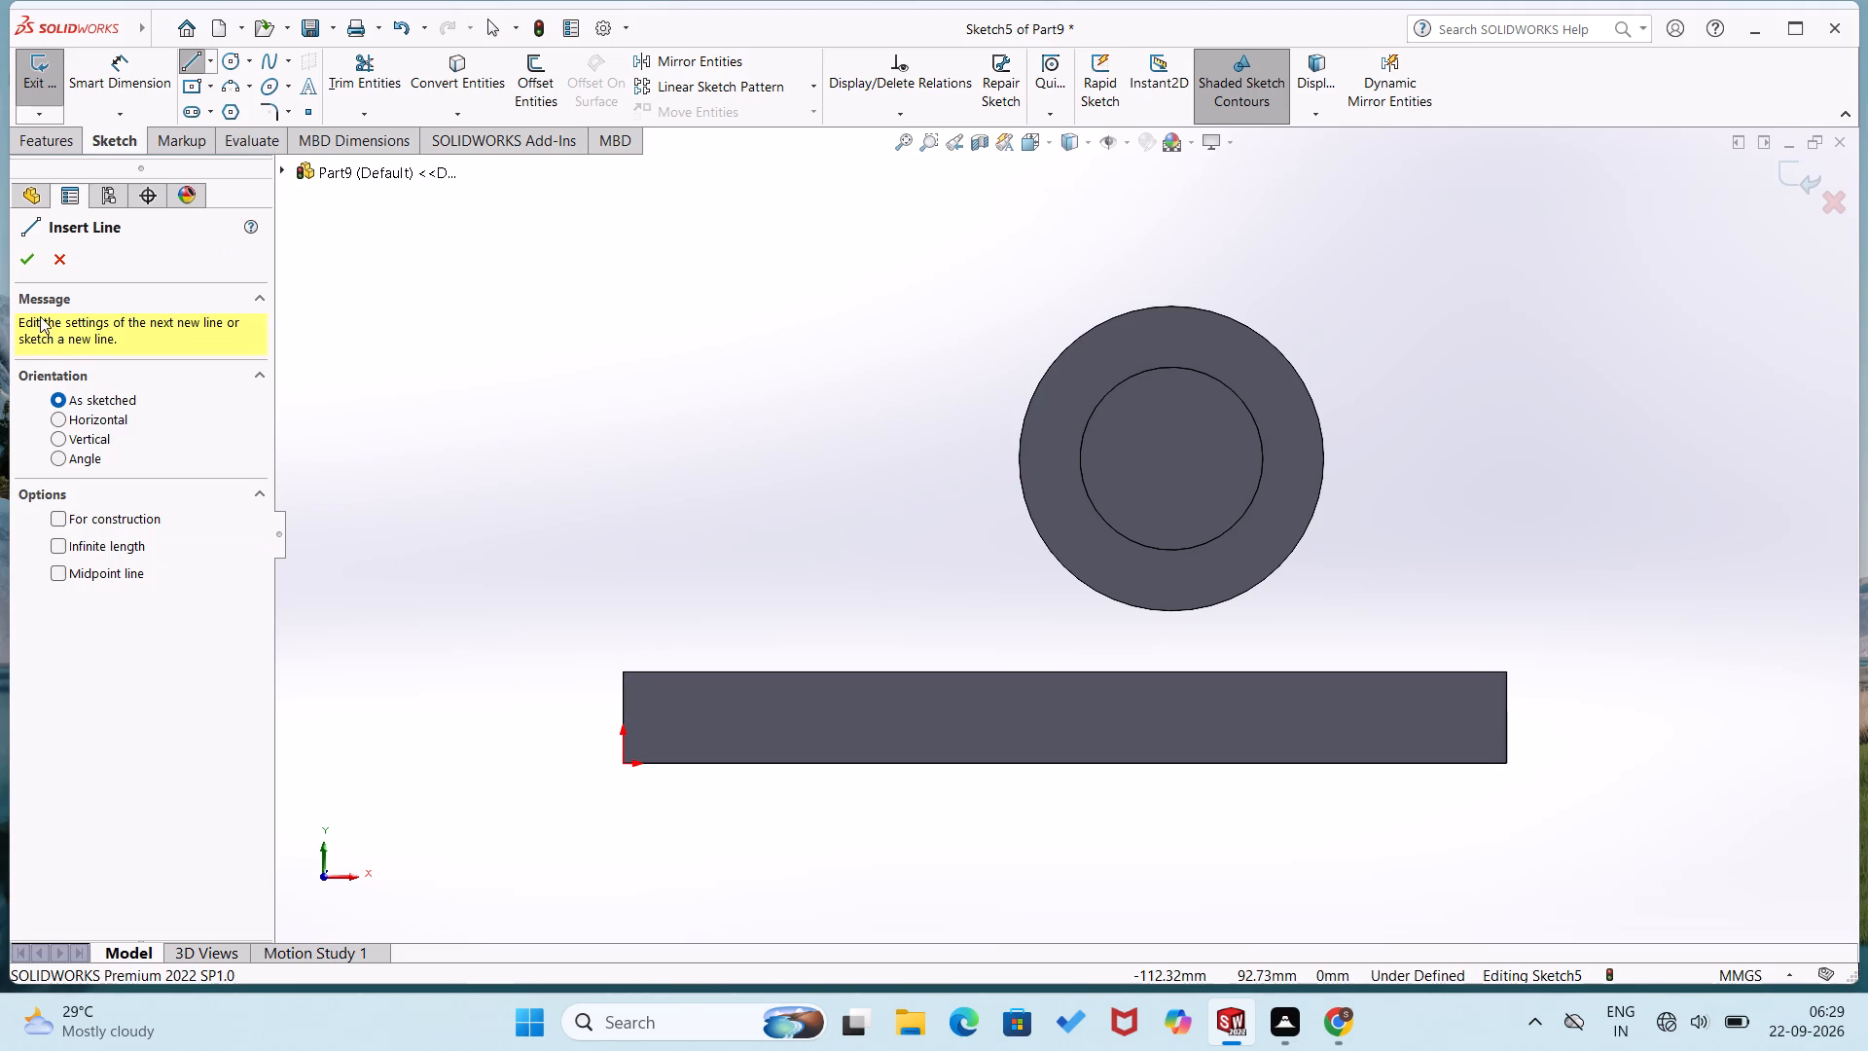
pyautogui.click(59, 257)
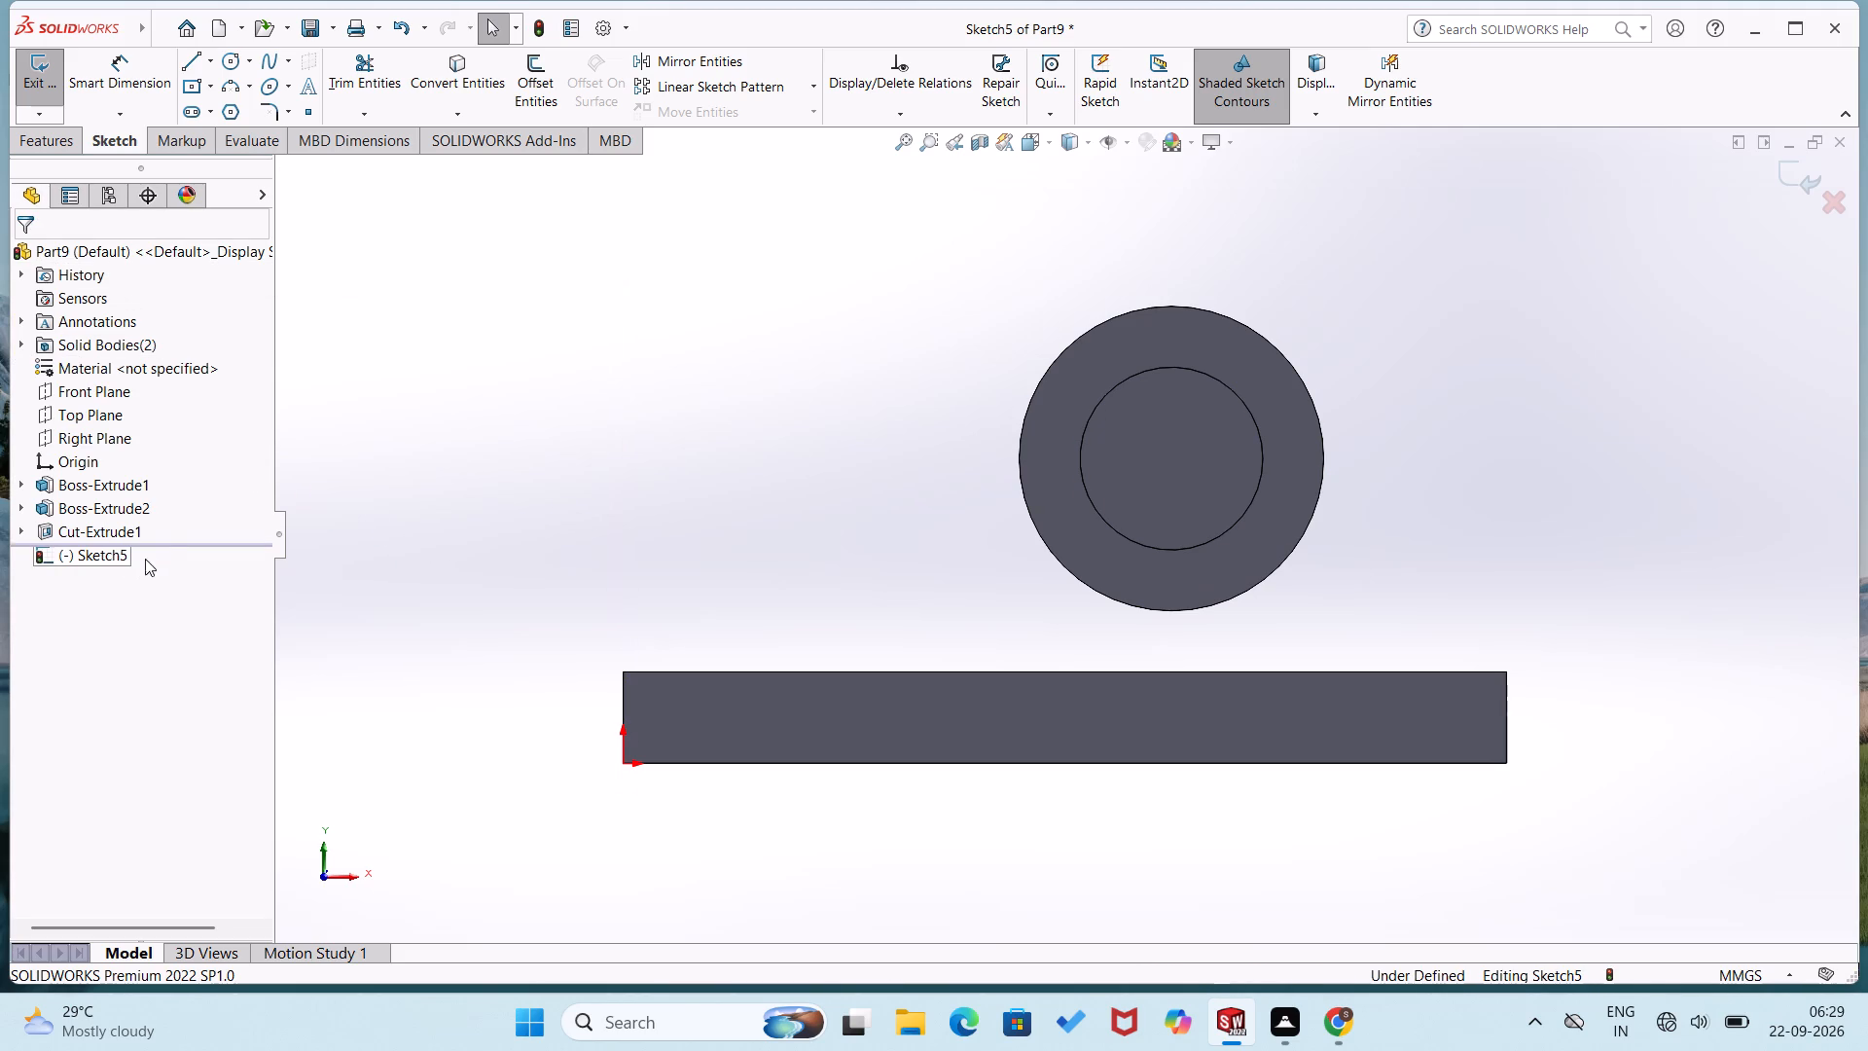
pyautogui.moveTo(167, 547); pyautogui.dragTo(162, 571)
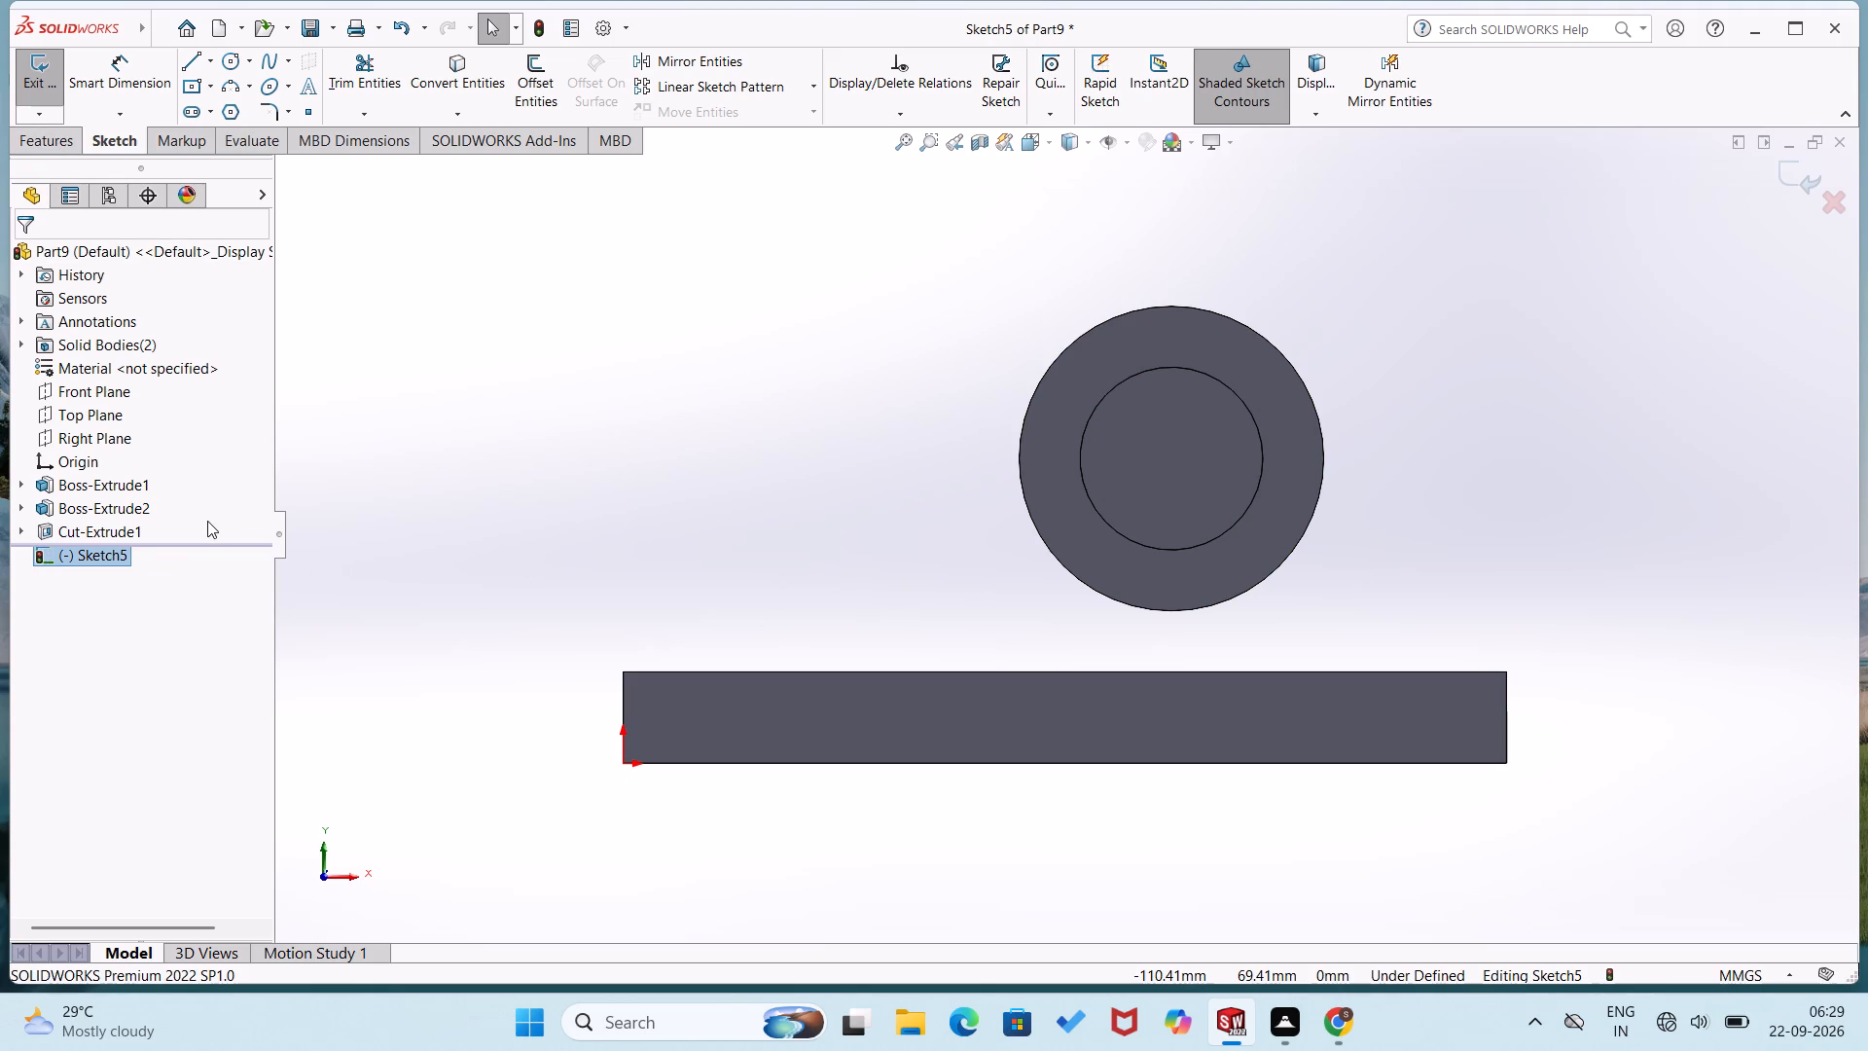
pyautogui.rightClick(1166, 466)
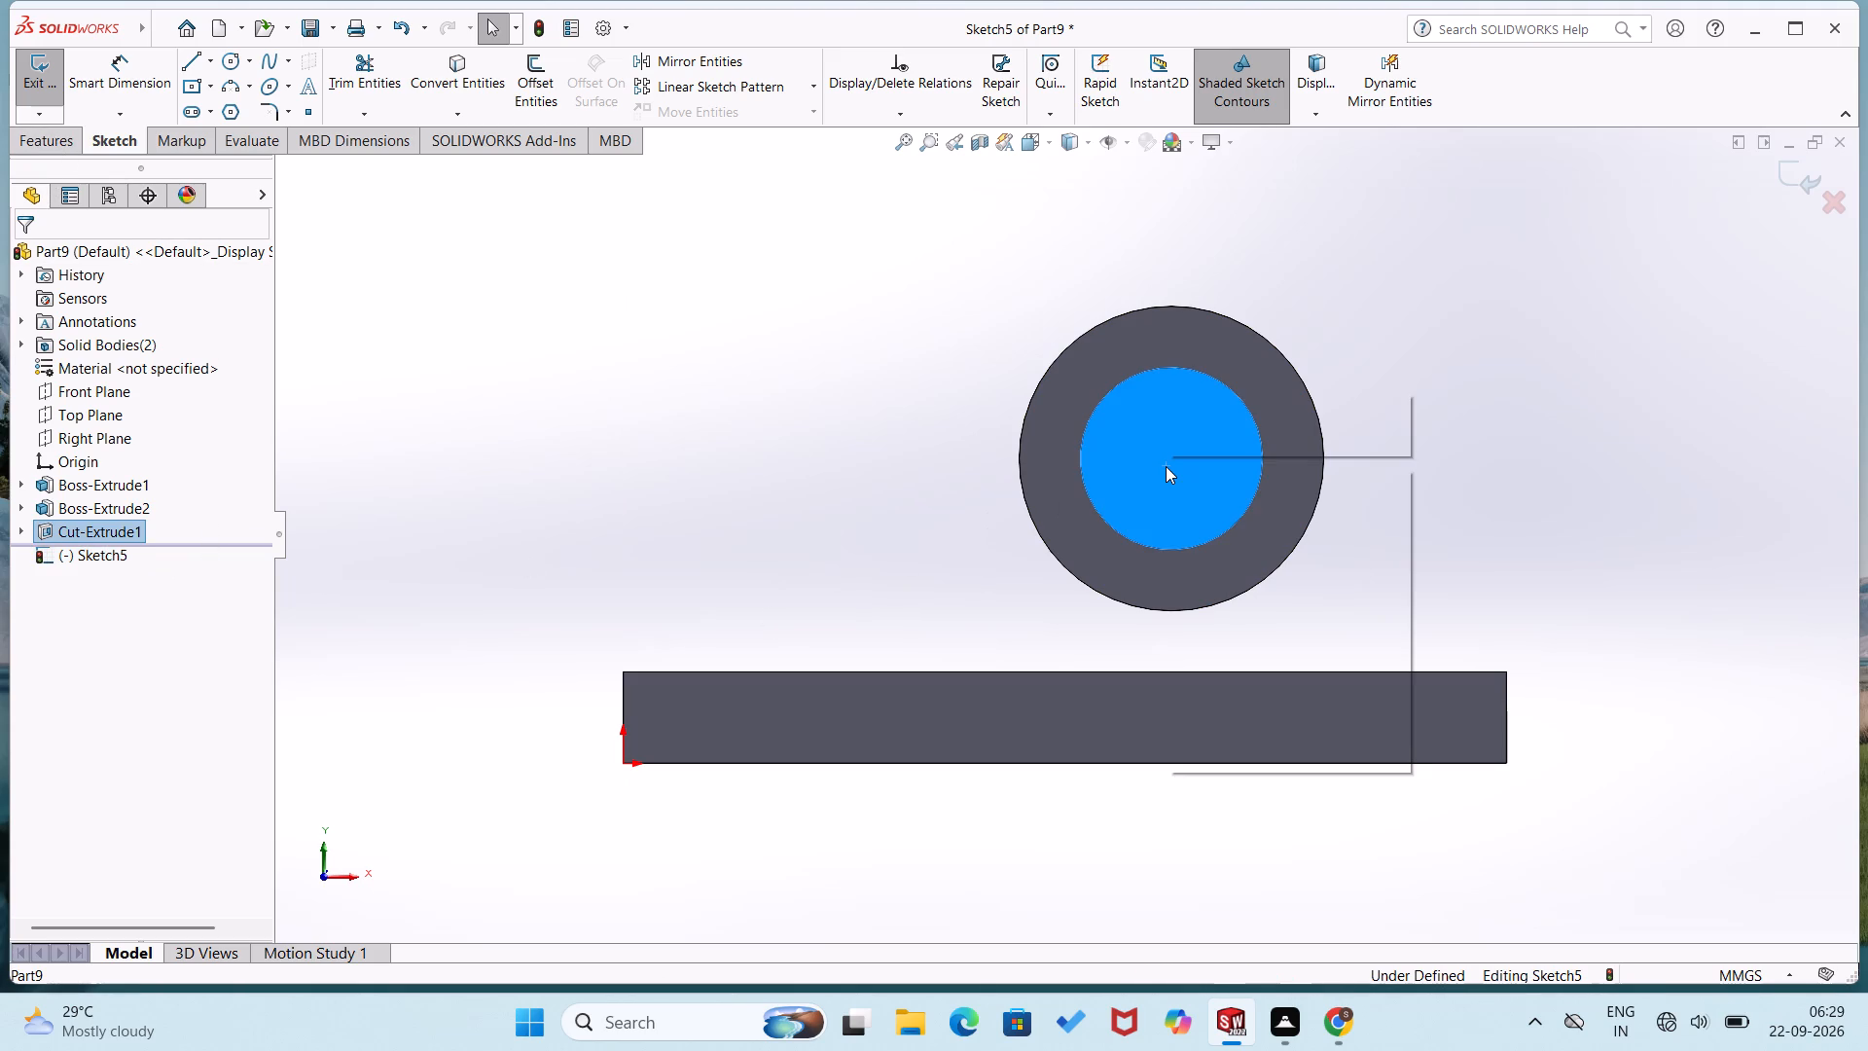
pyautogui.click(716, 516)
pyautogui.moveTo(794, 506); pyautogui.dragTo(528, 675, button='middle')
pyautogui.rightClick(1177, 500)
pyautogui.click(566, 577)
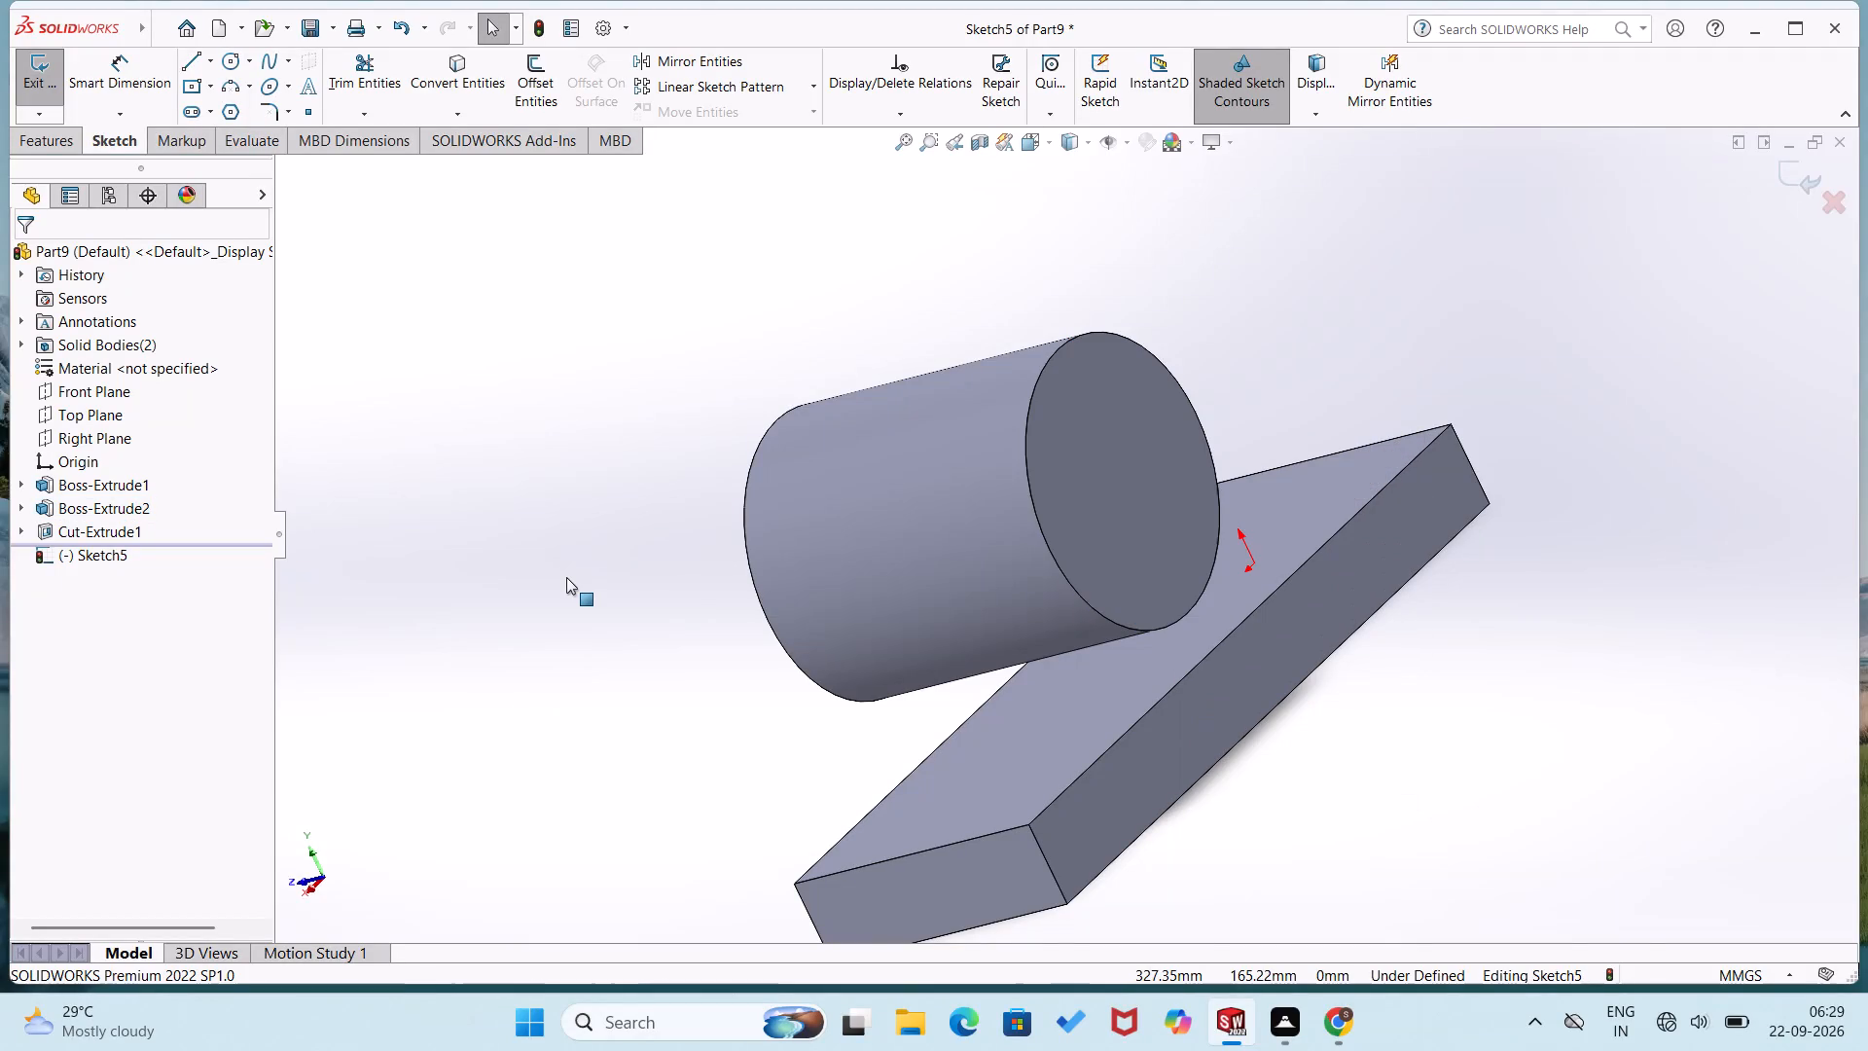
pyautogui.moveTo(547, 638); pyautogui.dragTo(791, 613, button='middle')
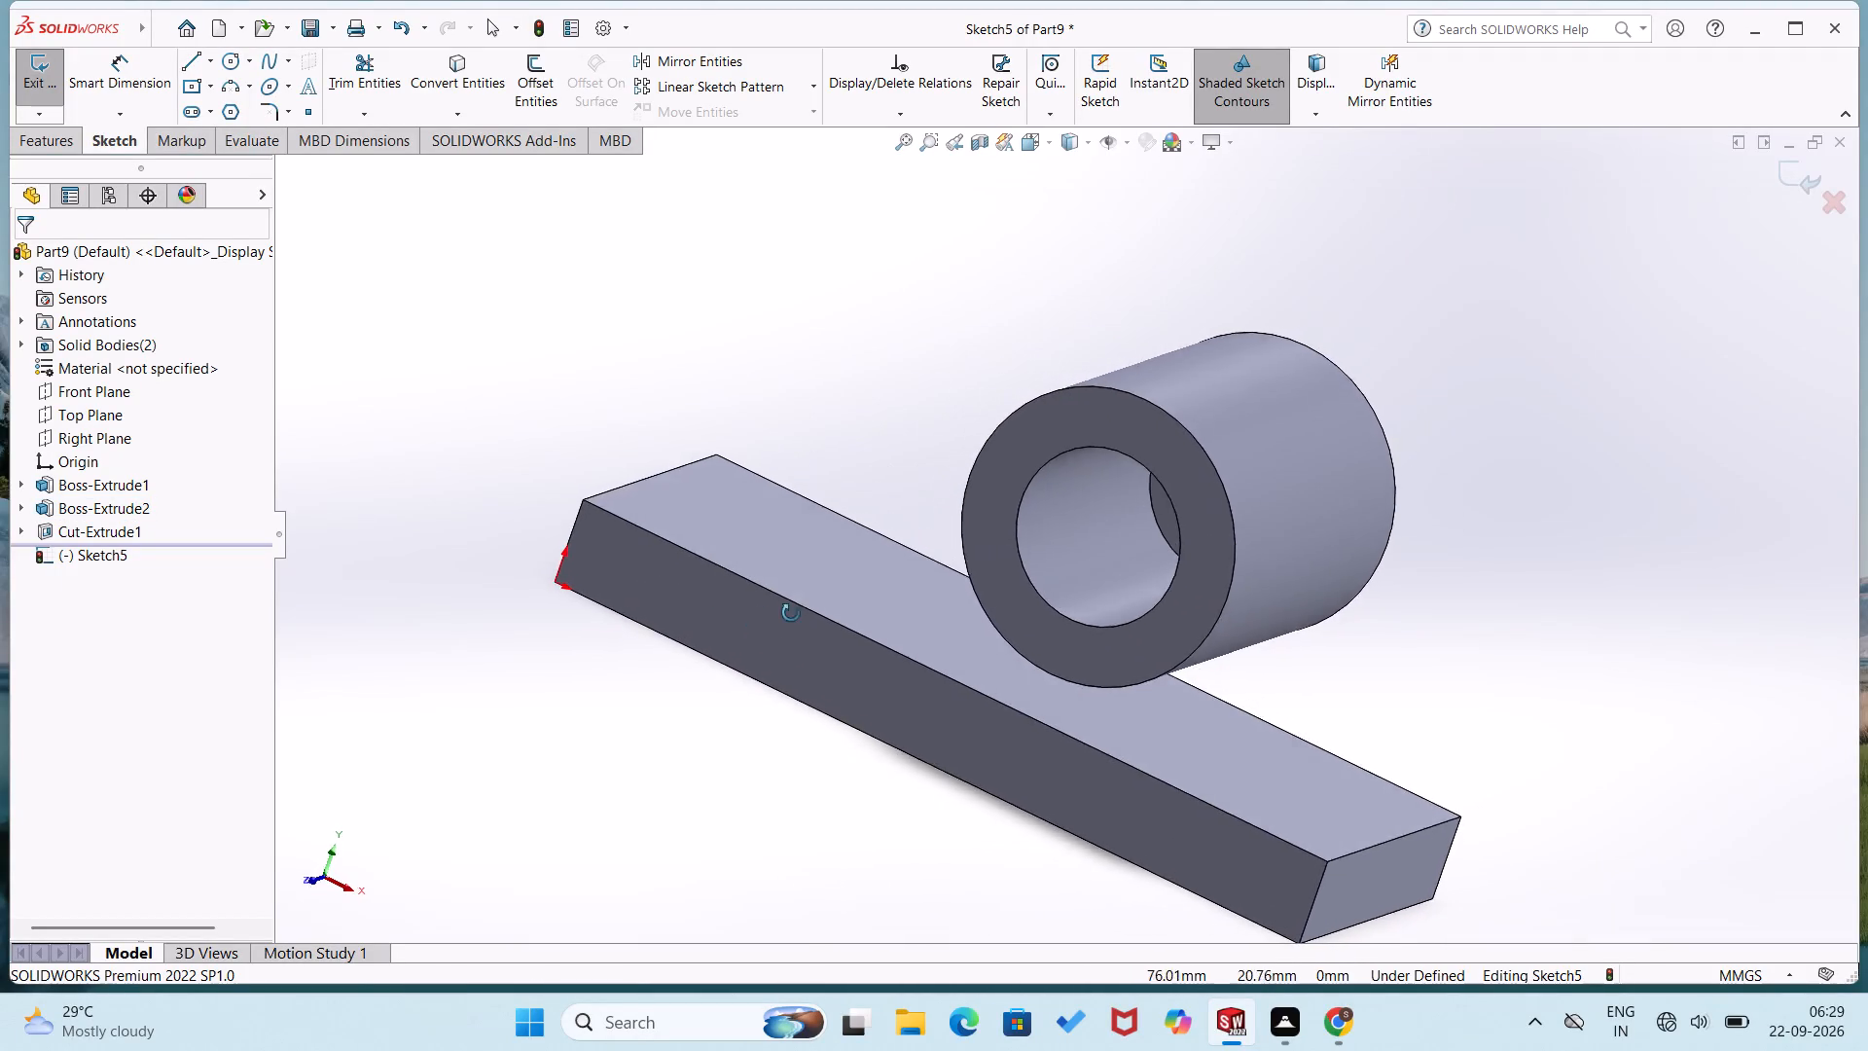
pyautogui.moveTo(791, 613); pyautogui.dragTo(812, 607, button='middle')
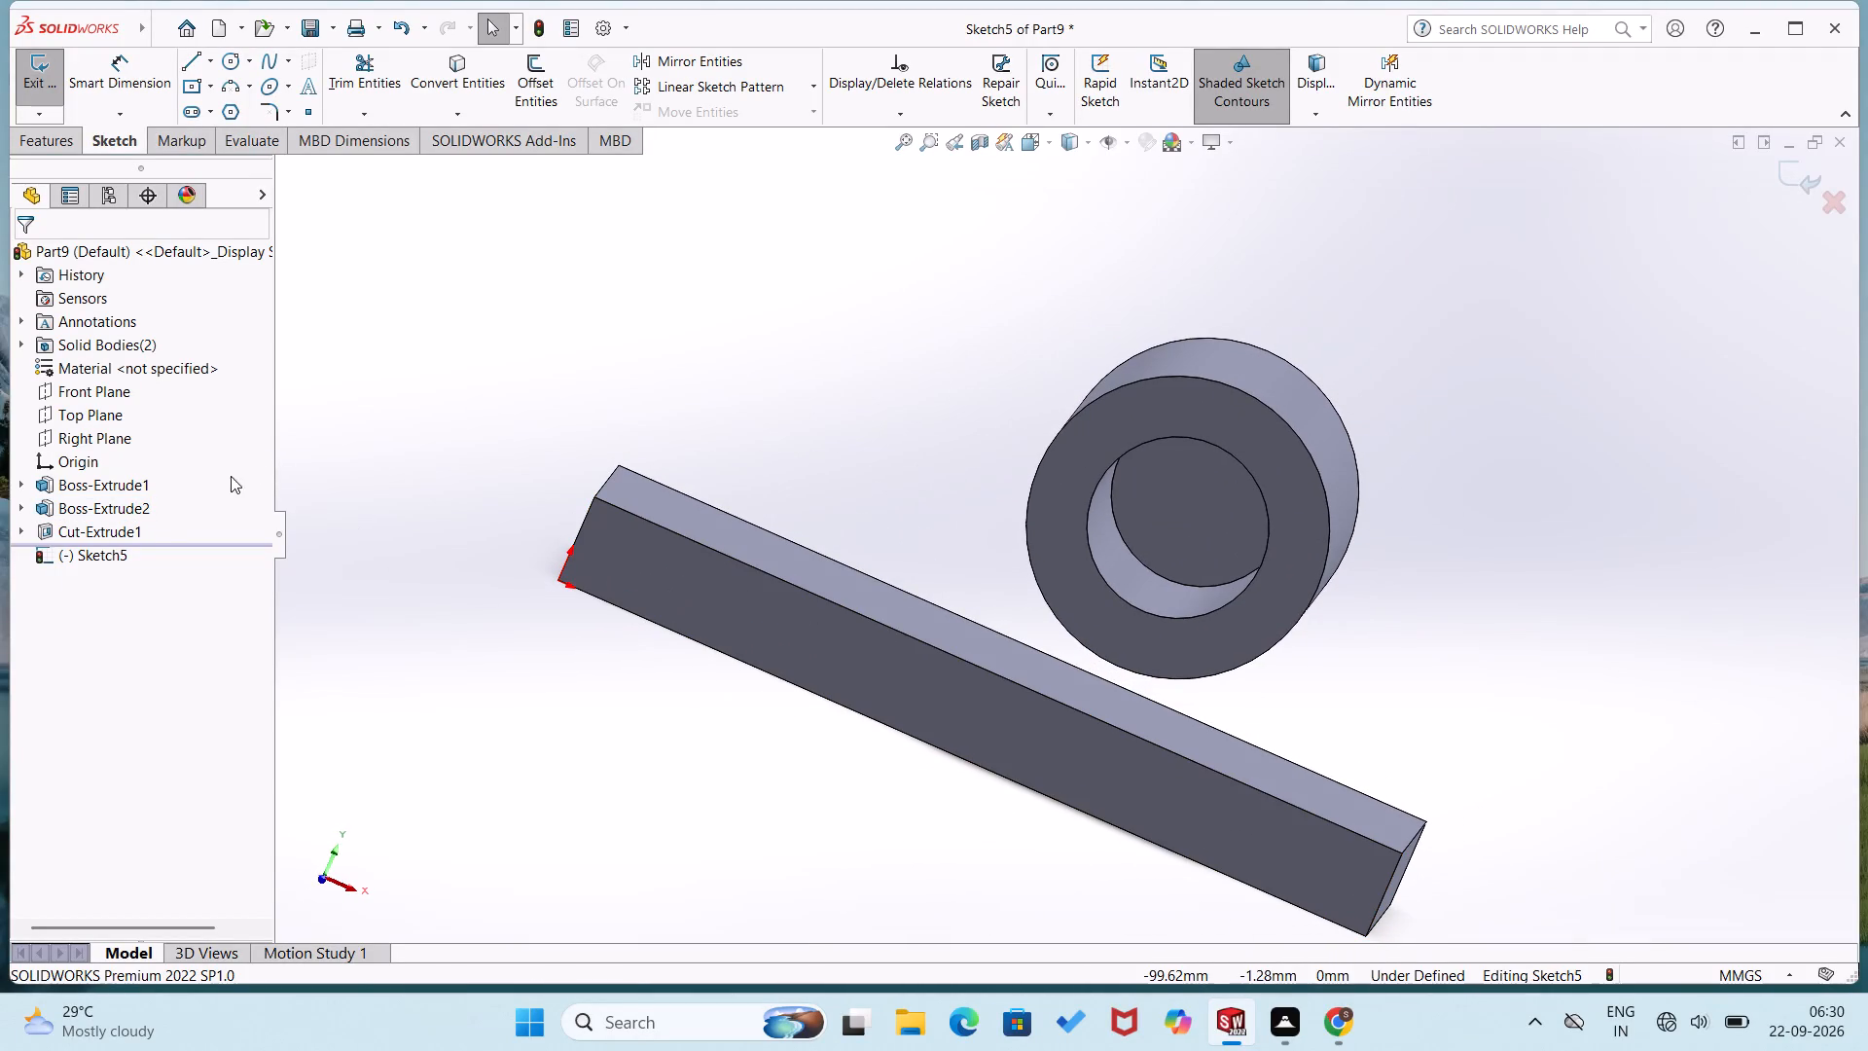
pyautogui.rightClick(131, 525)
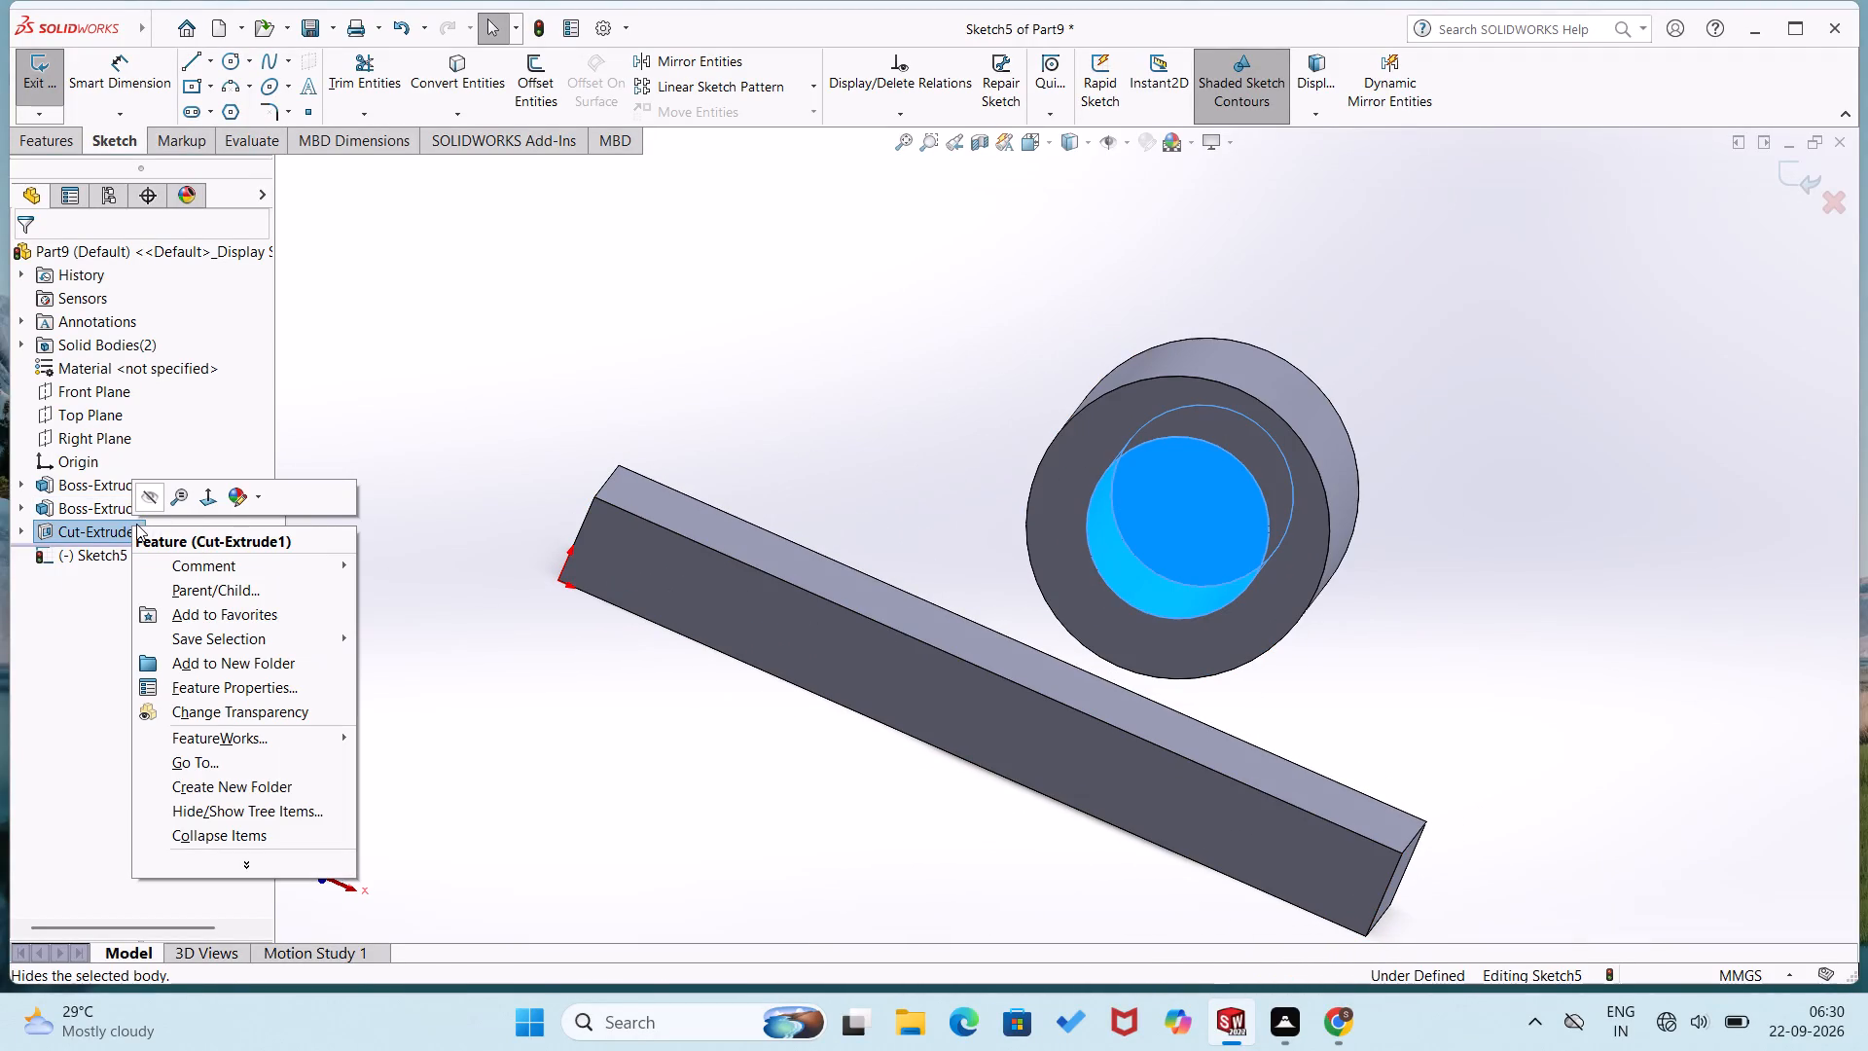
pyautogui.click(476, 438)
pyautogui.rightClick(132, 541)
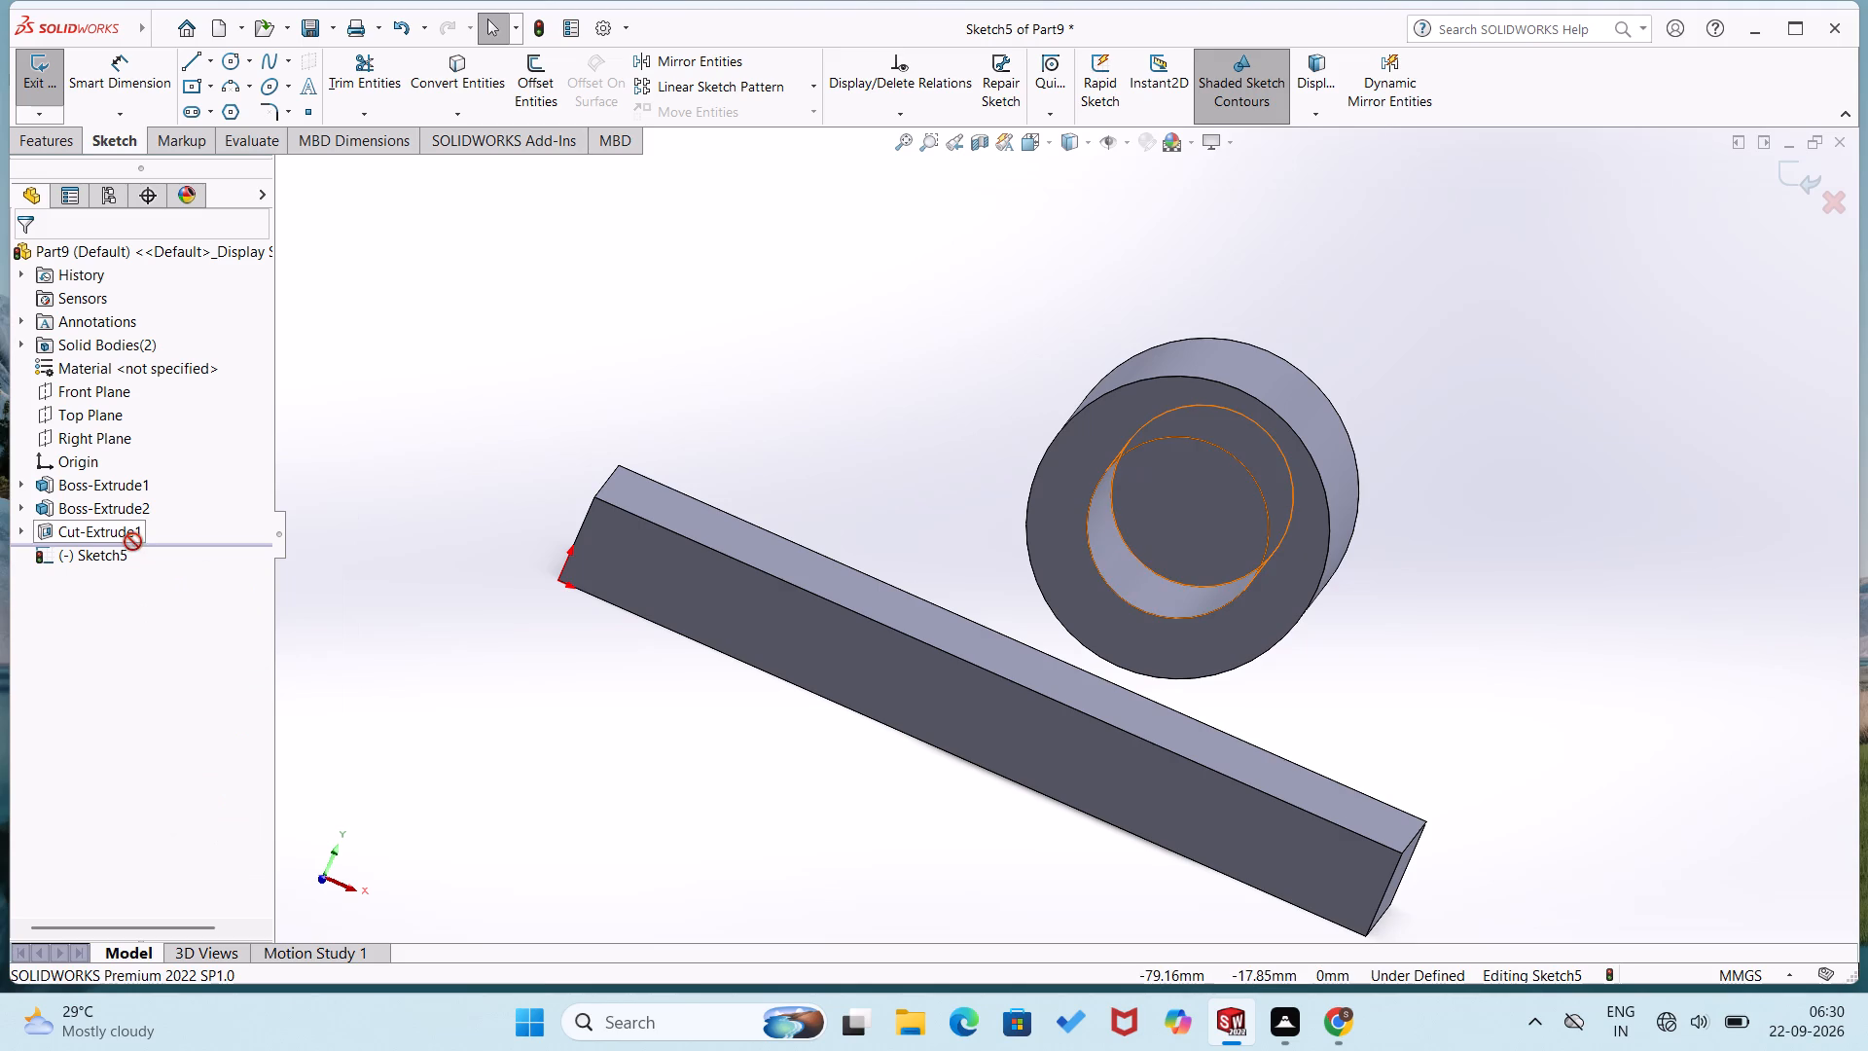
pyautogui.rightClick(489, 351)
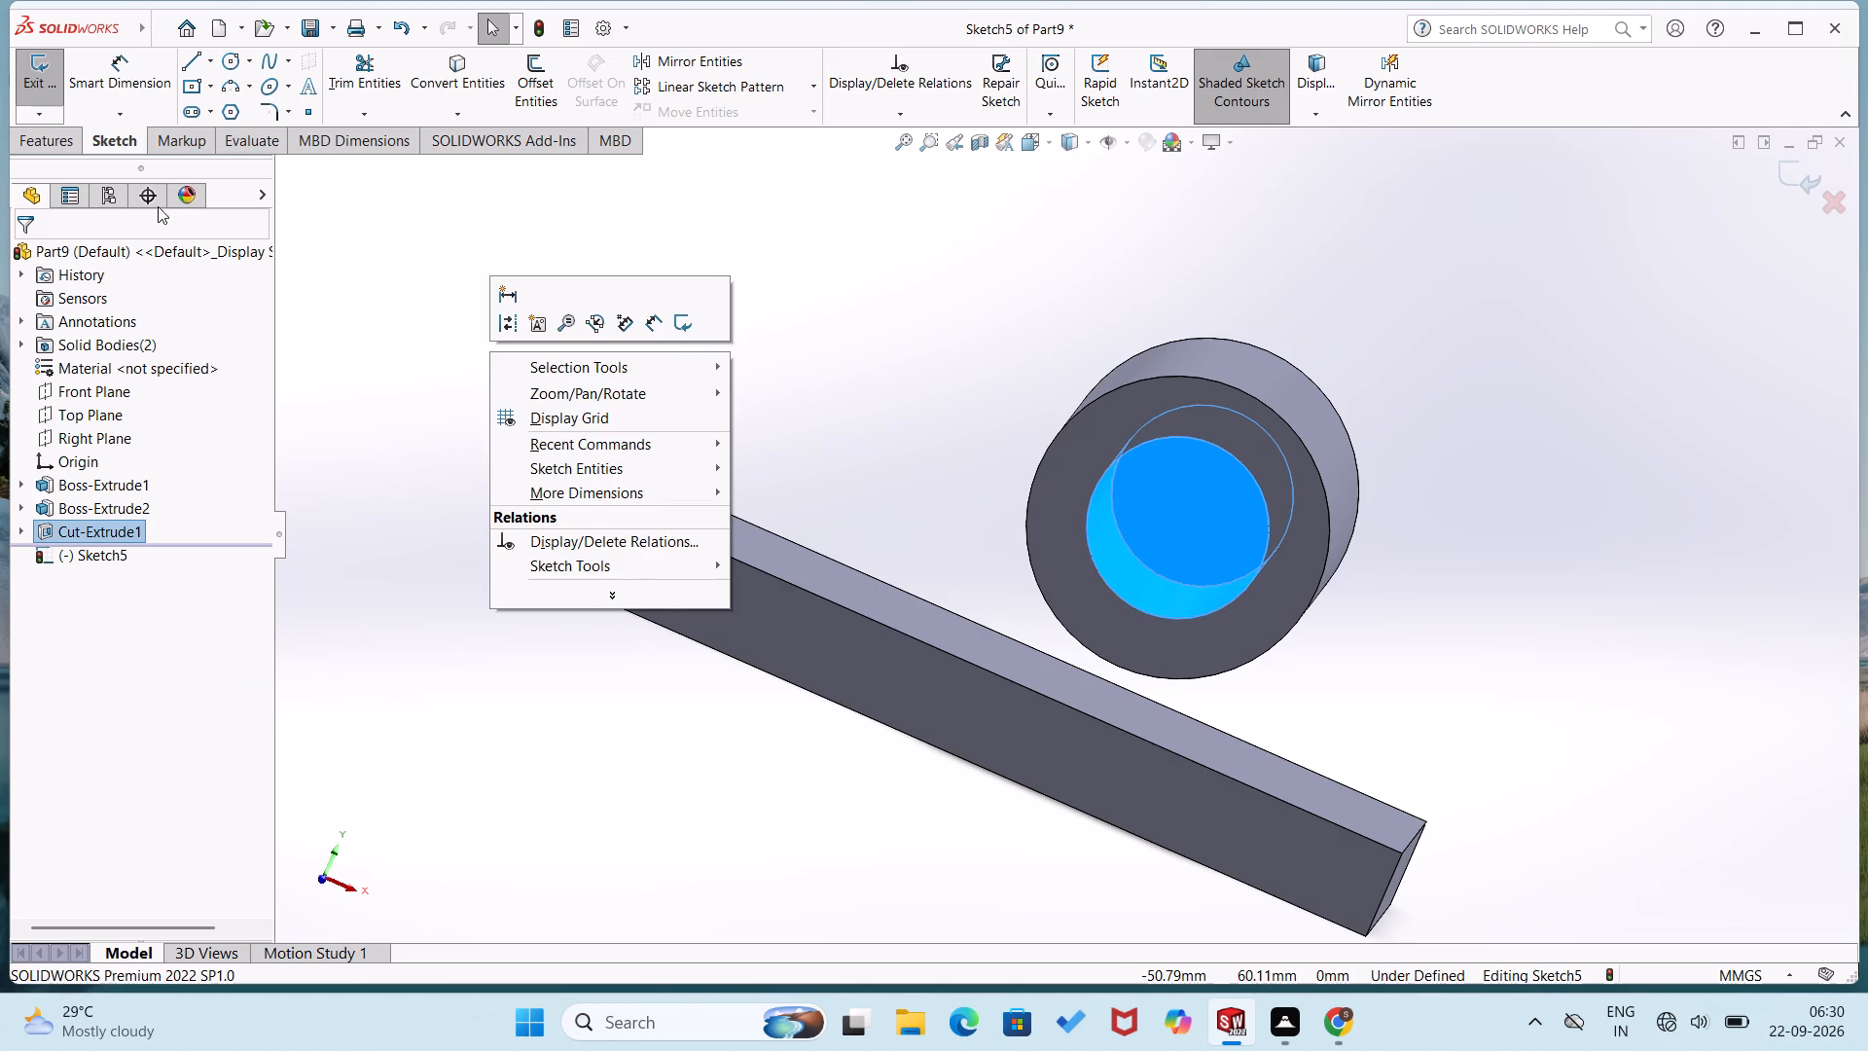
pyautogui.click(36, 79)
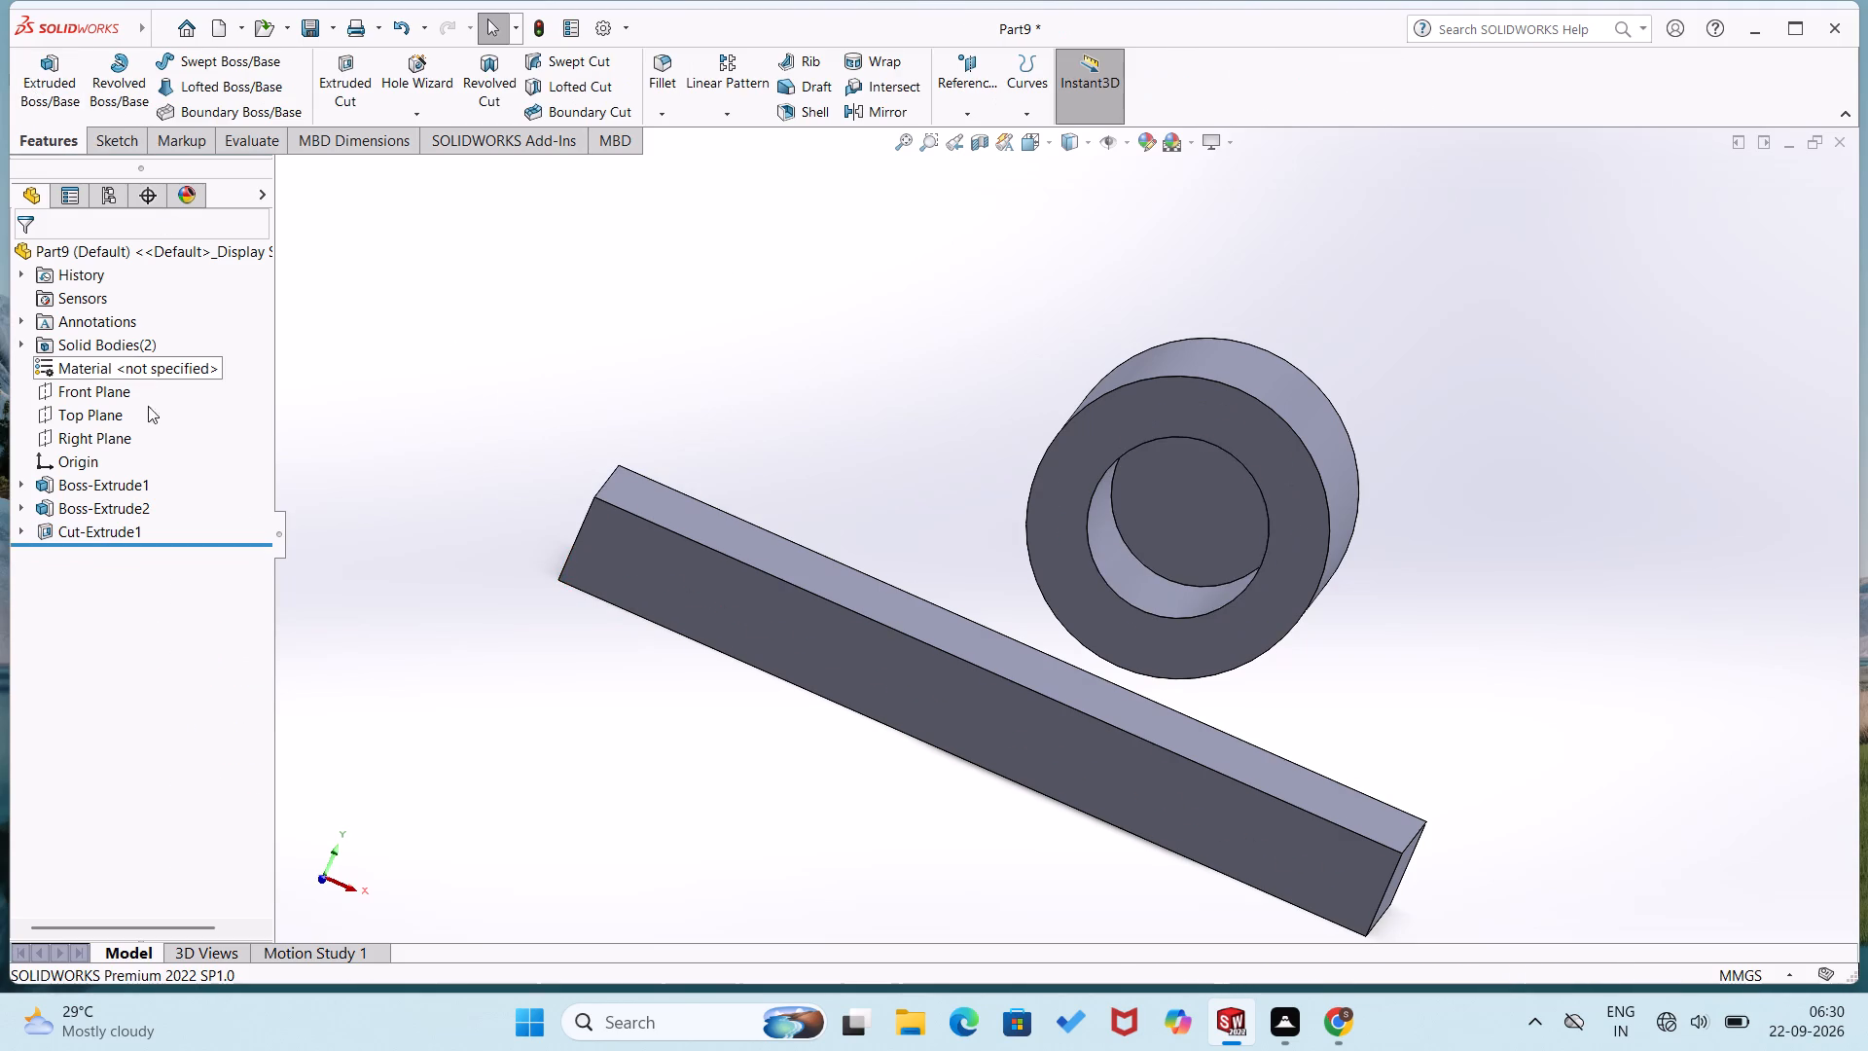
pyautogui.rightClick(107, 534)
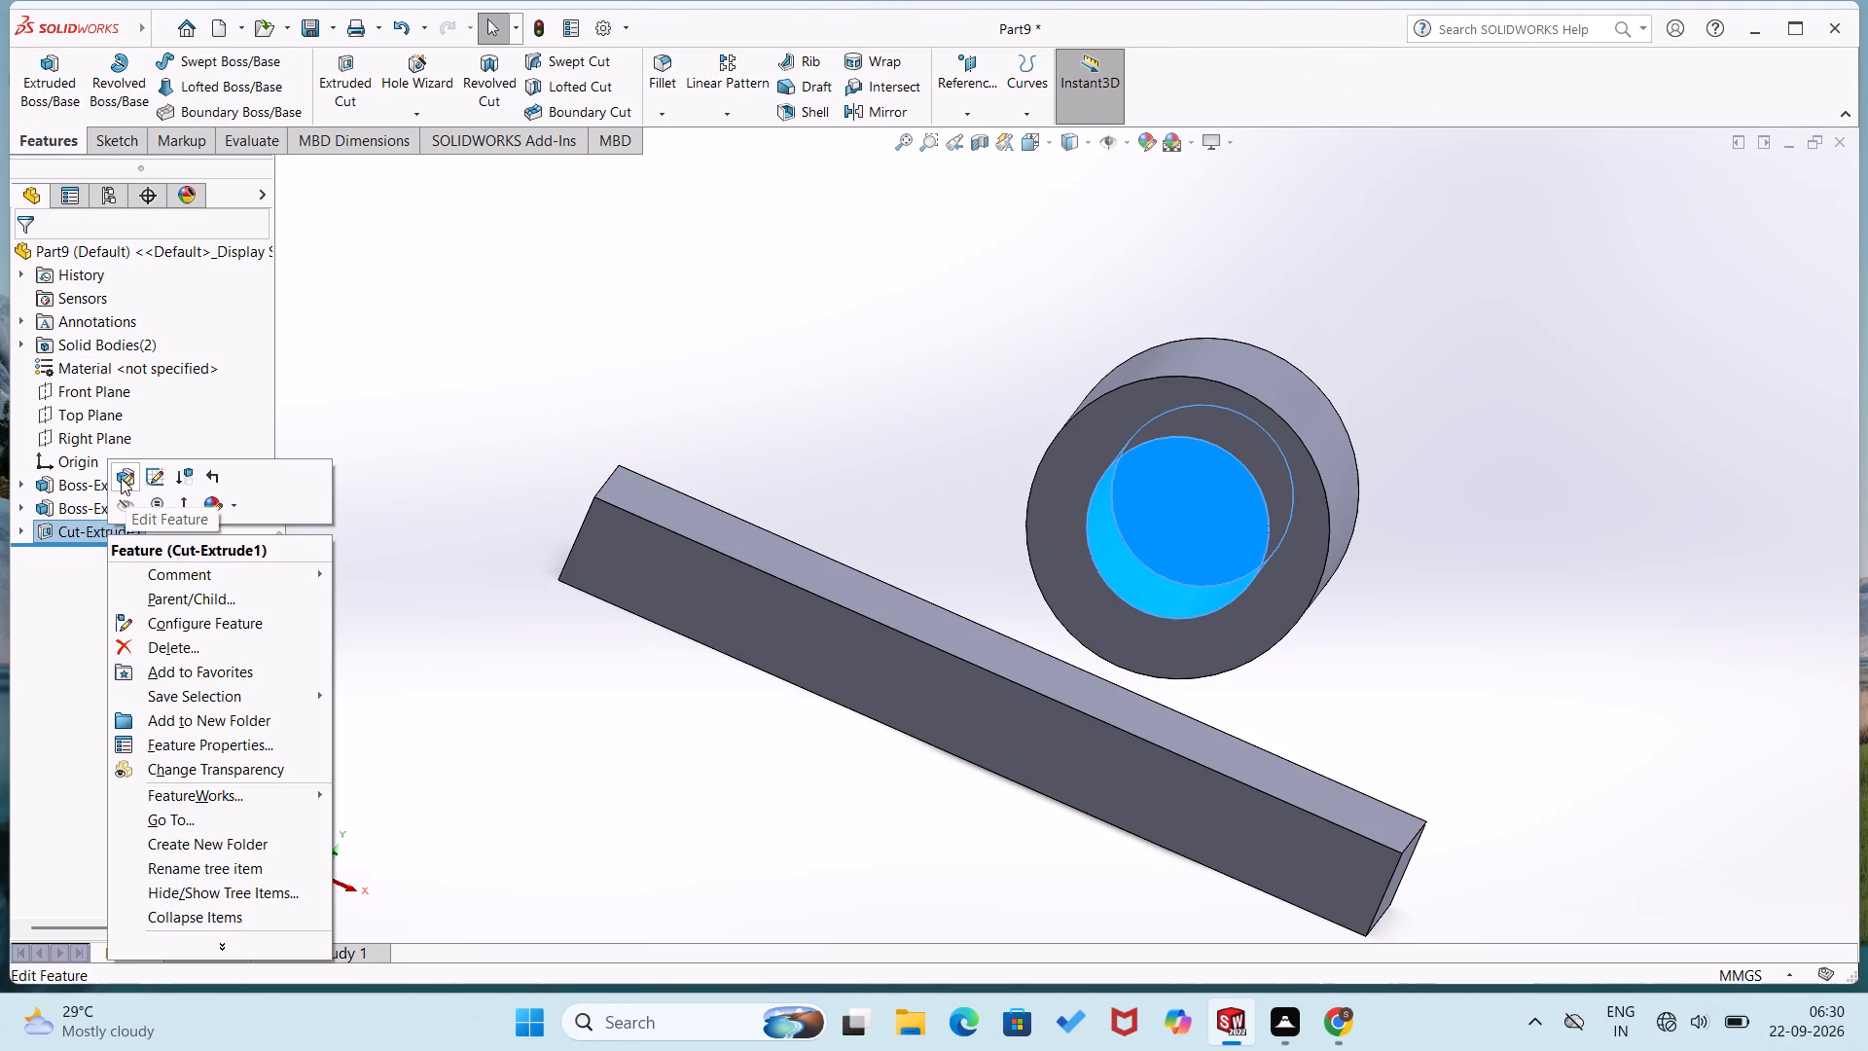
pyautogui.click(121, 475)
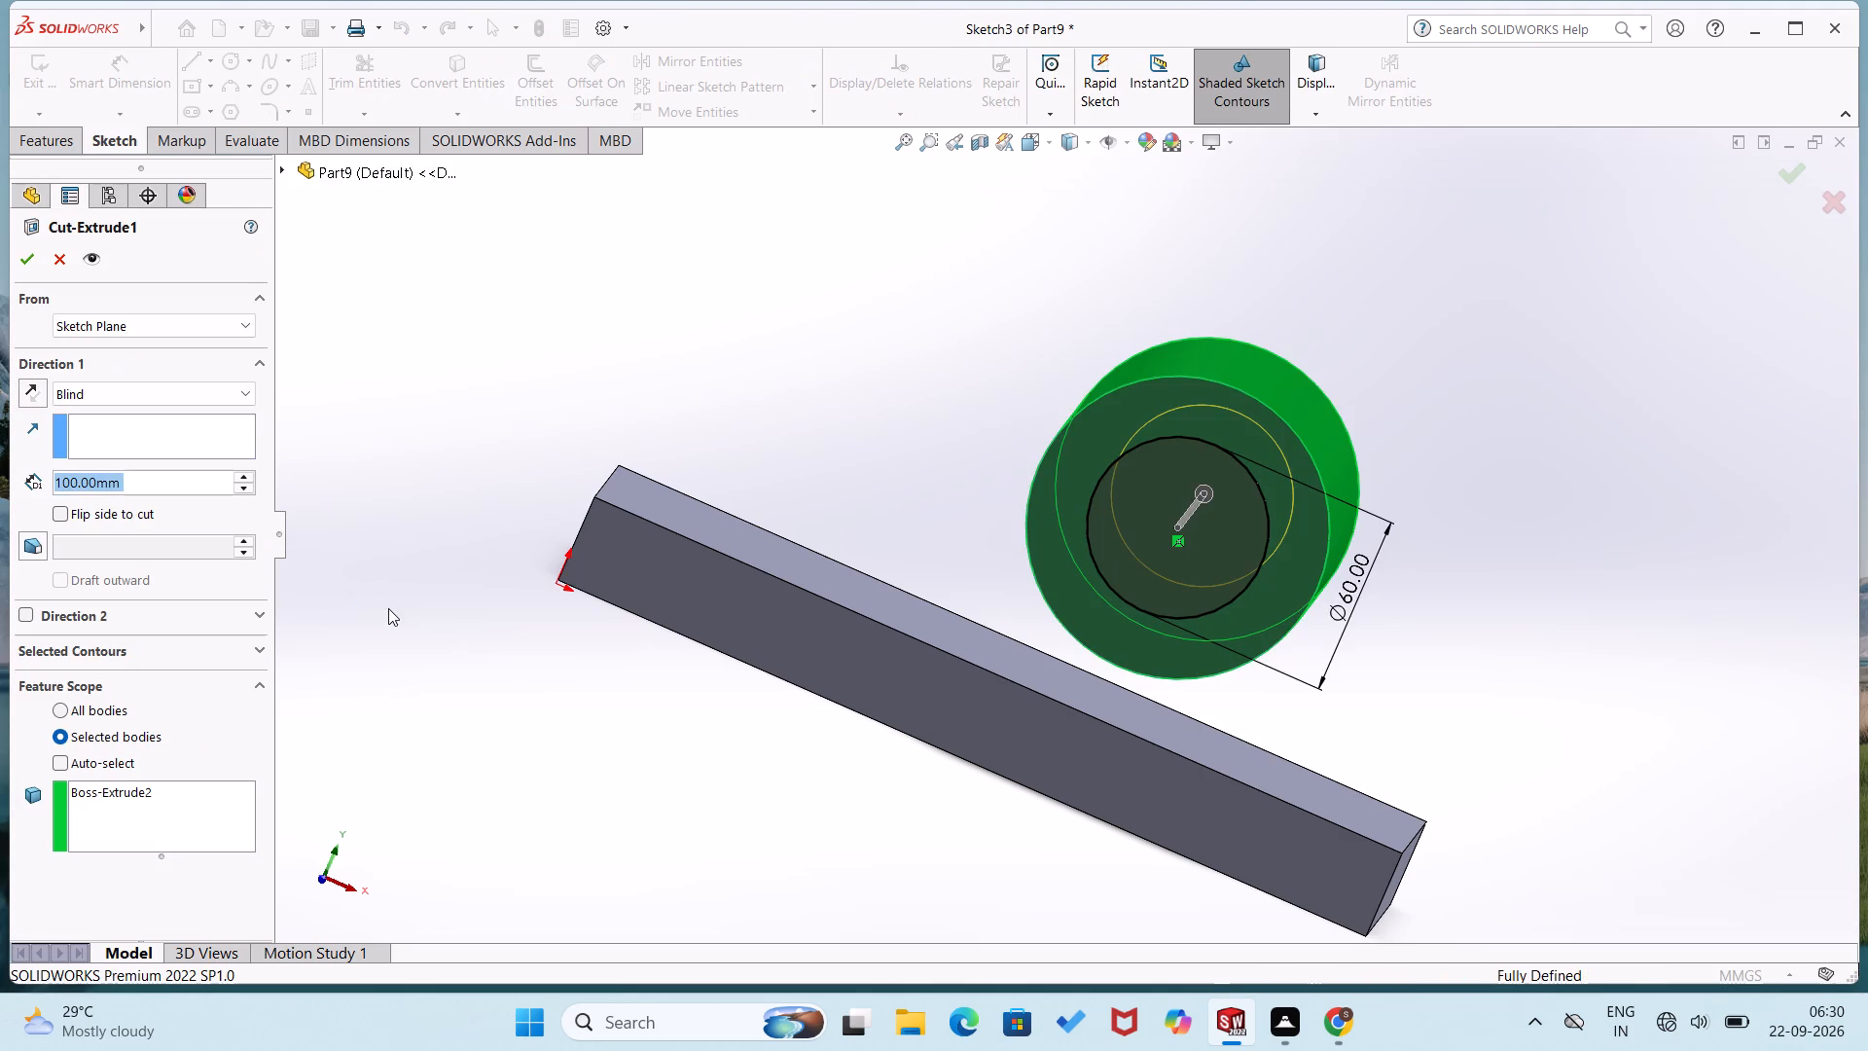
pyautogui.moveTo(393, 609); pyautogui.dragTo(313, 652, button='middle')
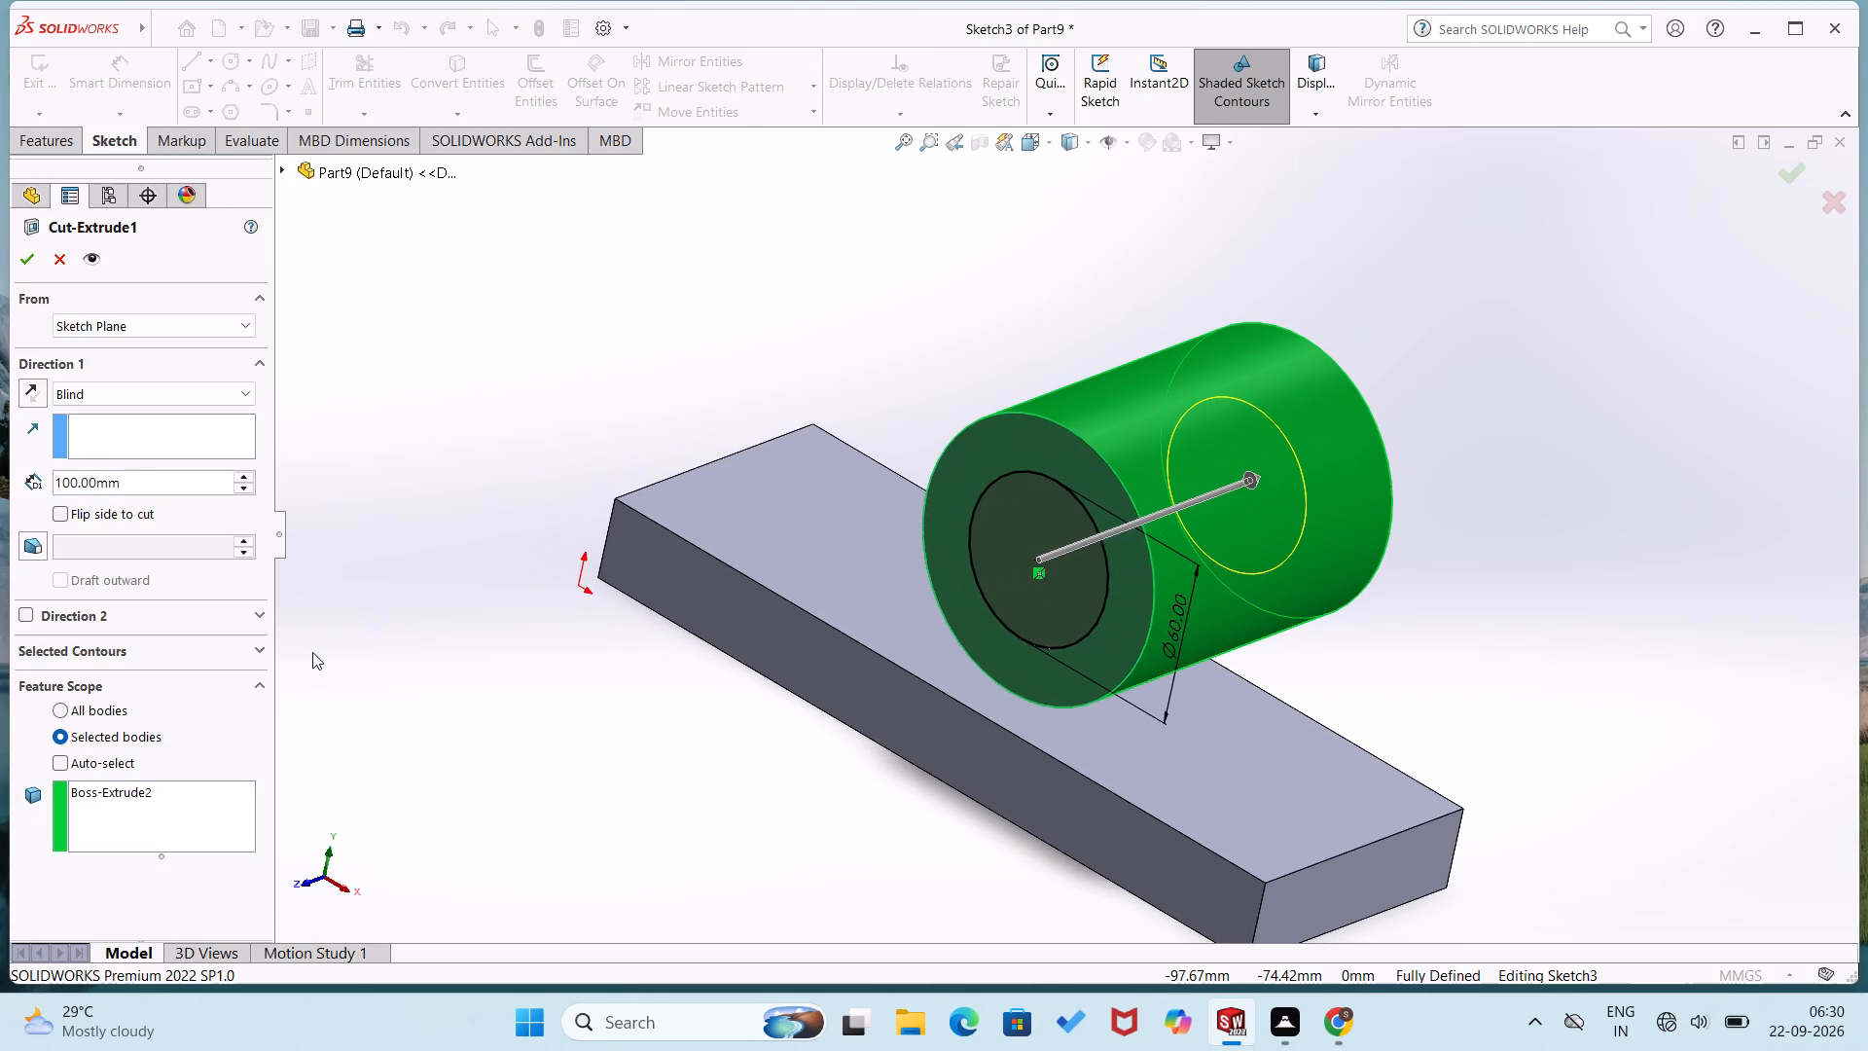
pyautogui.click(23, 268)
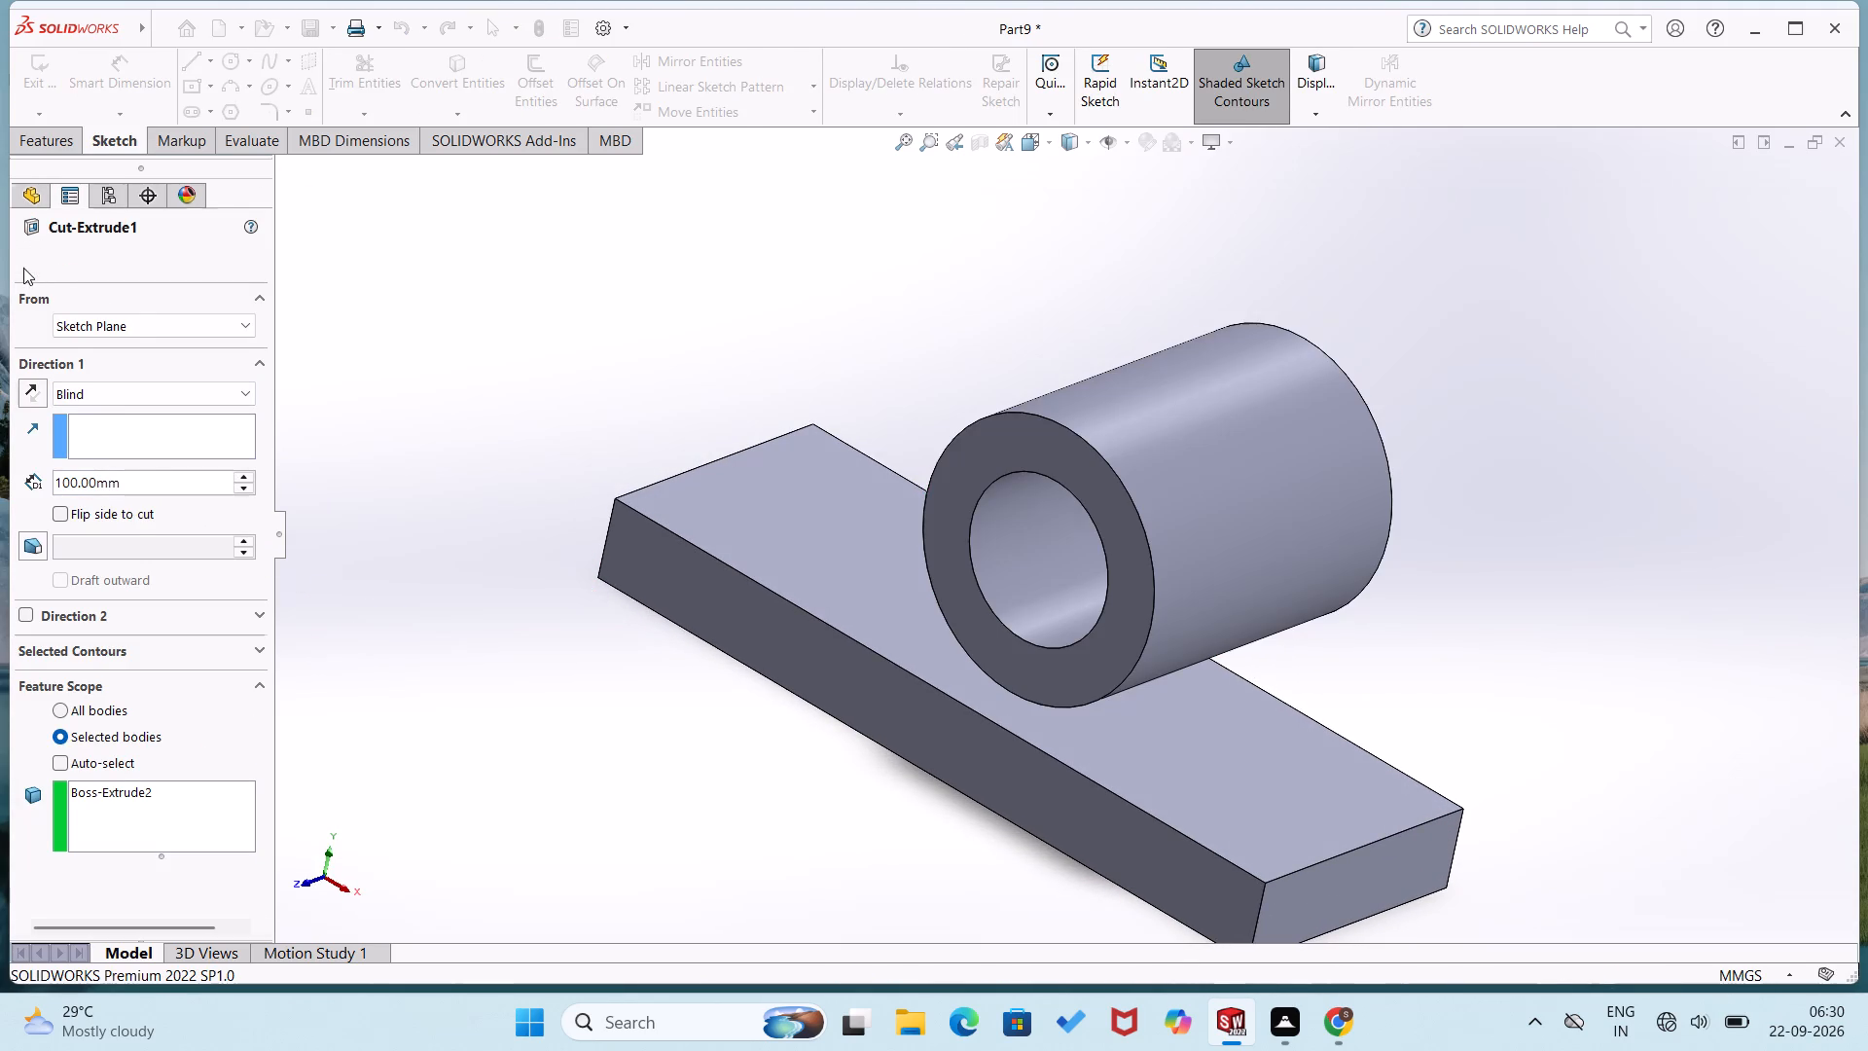
# Edit the cylinder bore's cut extrusion and set its Blind depth to 120 mm.
pyautogui.moveTo(550, 774); pyautogui.dragTo(629, 848, button='middle')
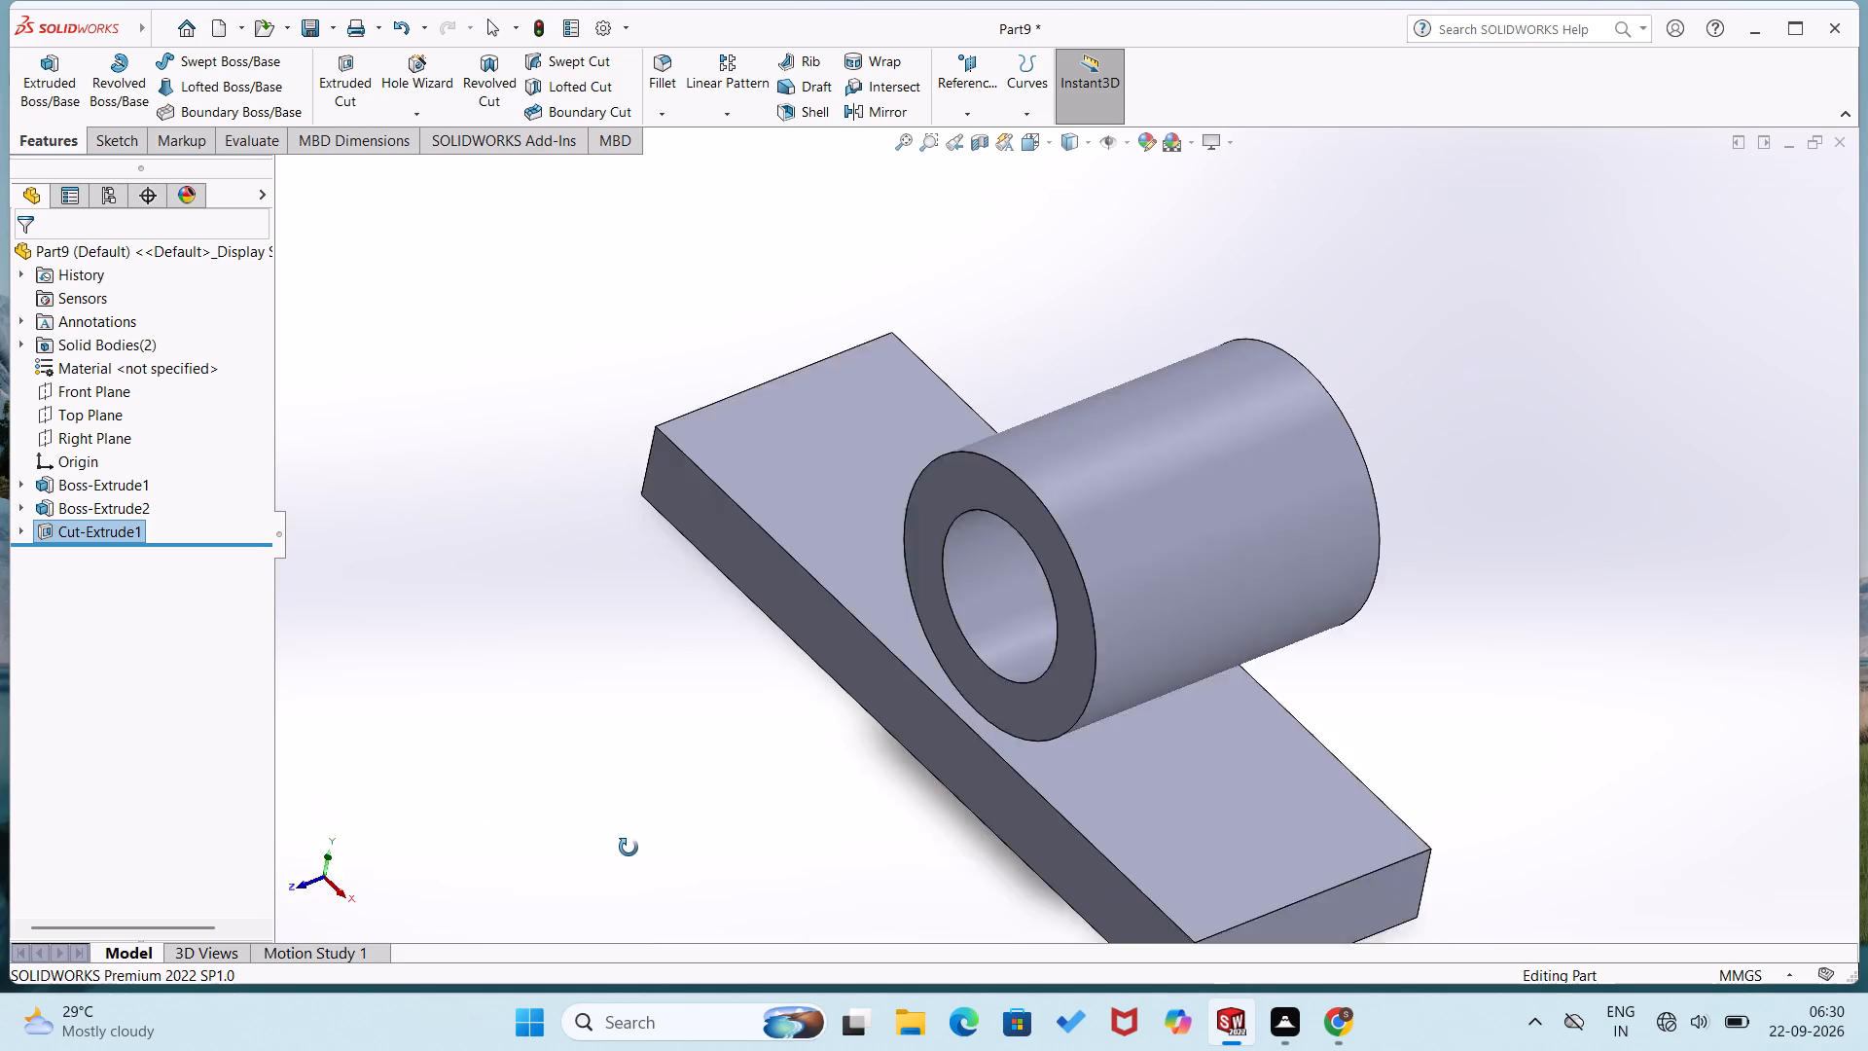
pyautogui.moveTo(629, 848); pyautogui.dragTo(629, 849, button='middle')
pyautogui.rightClick(143, 544)
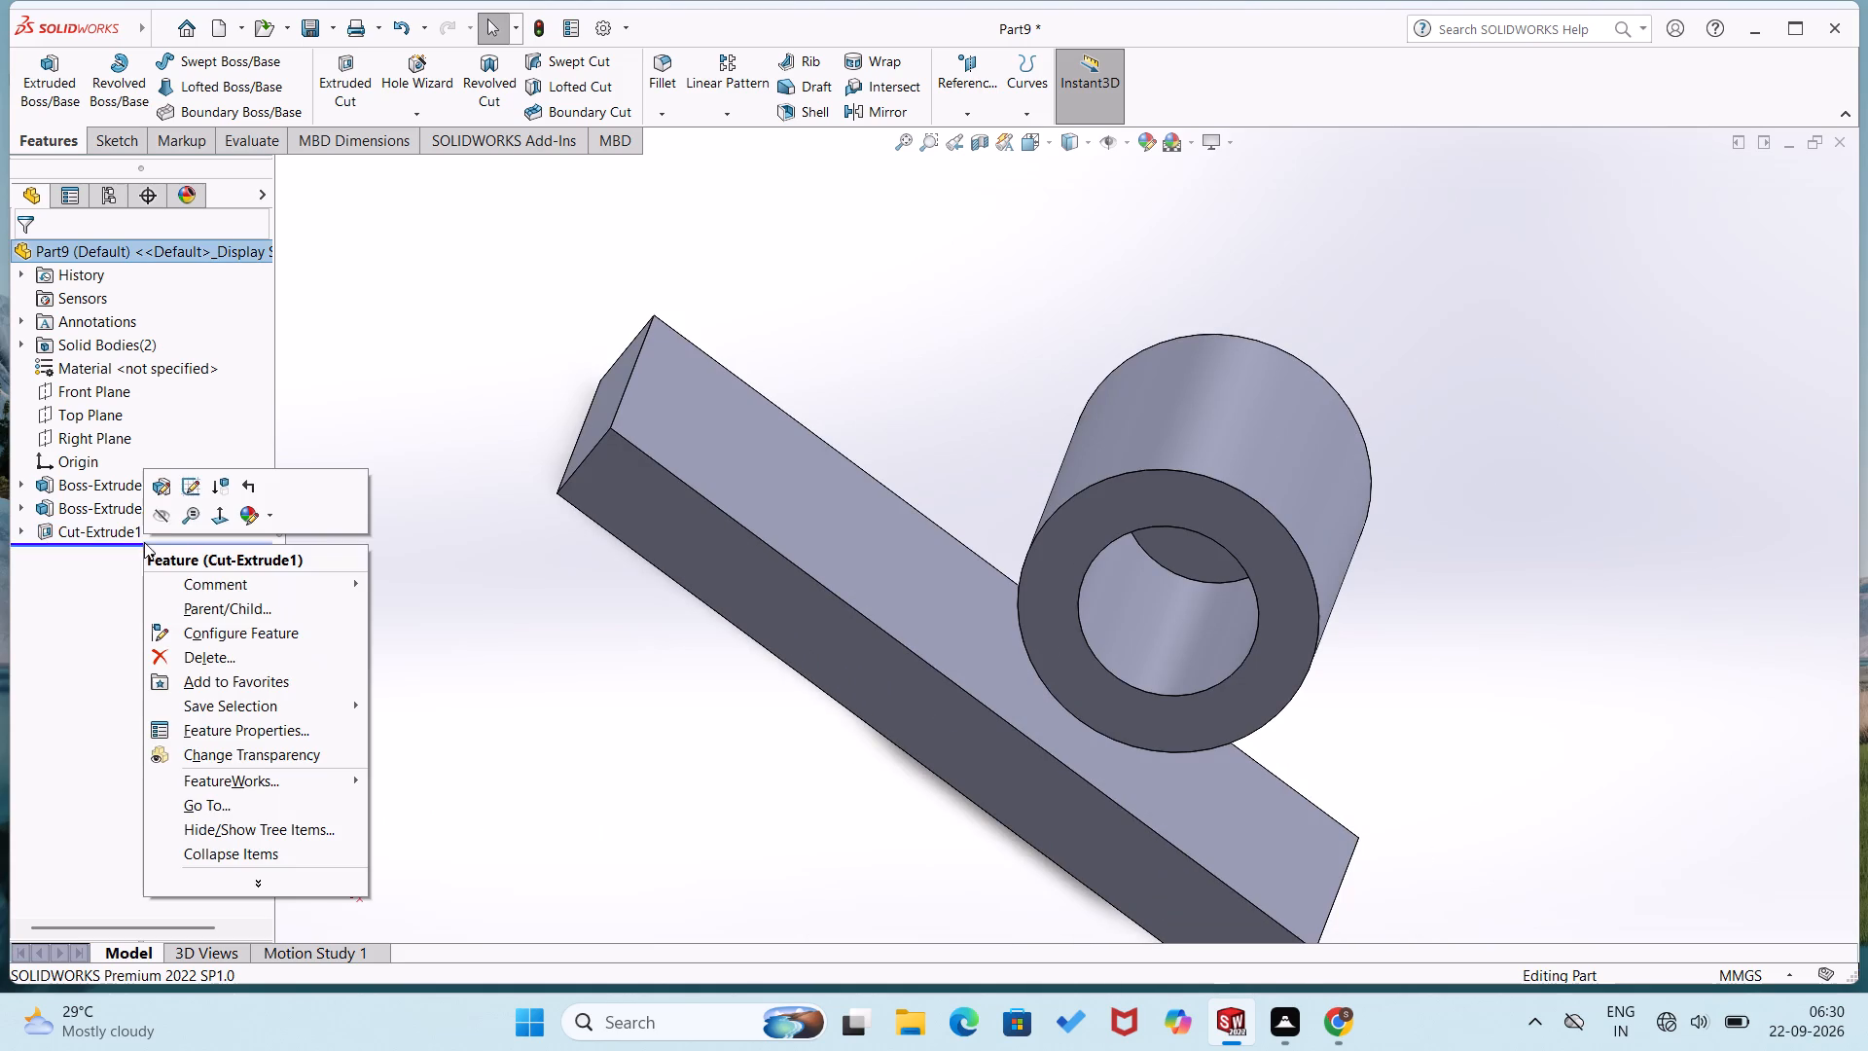
pyautogui.click(159, 487)
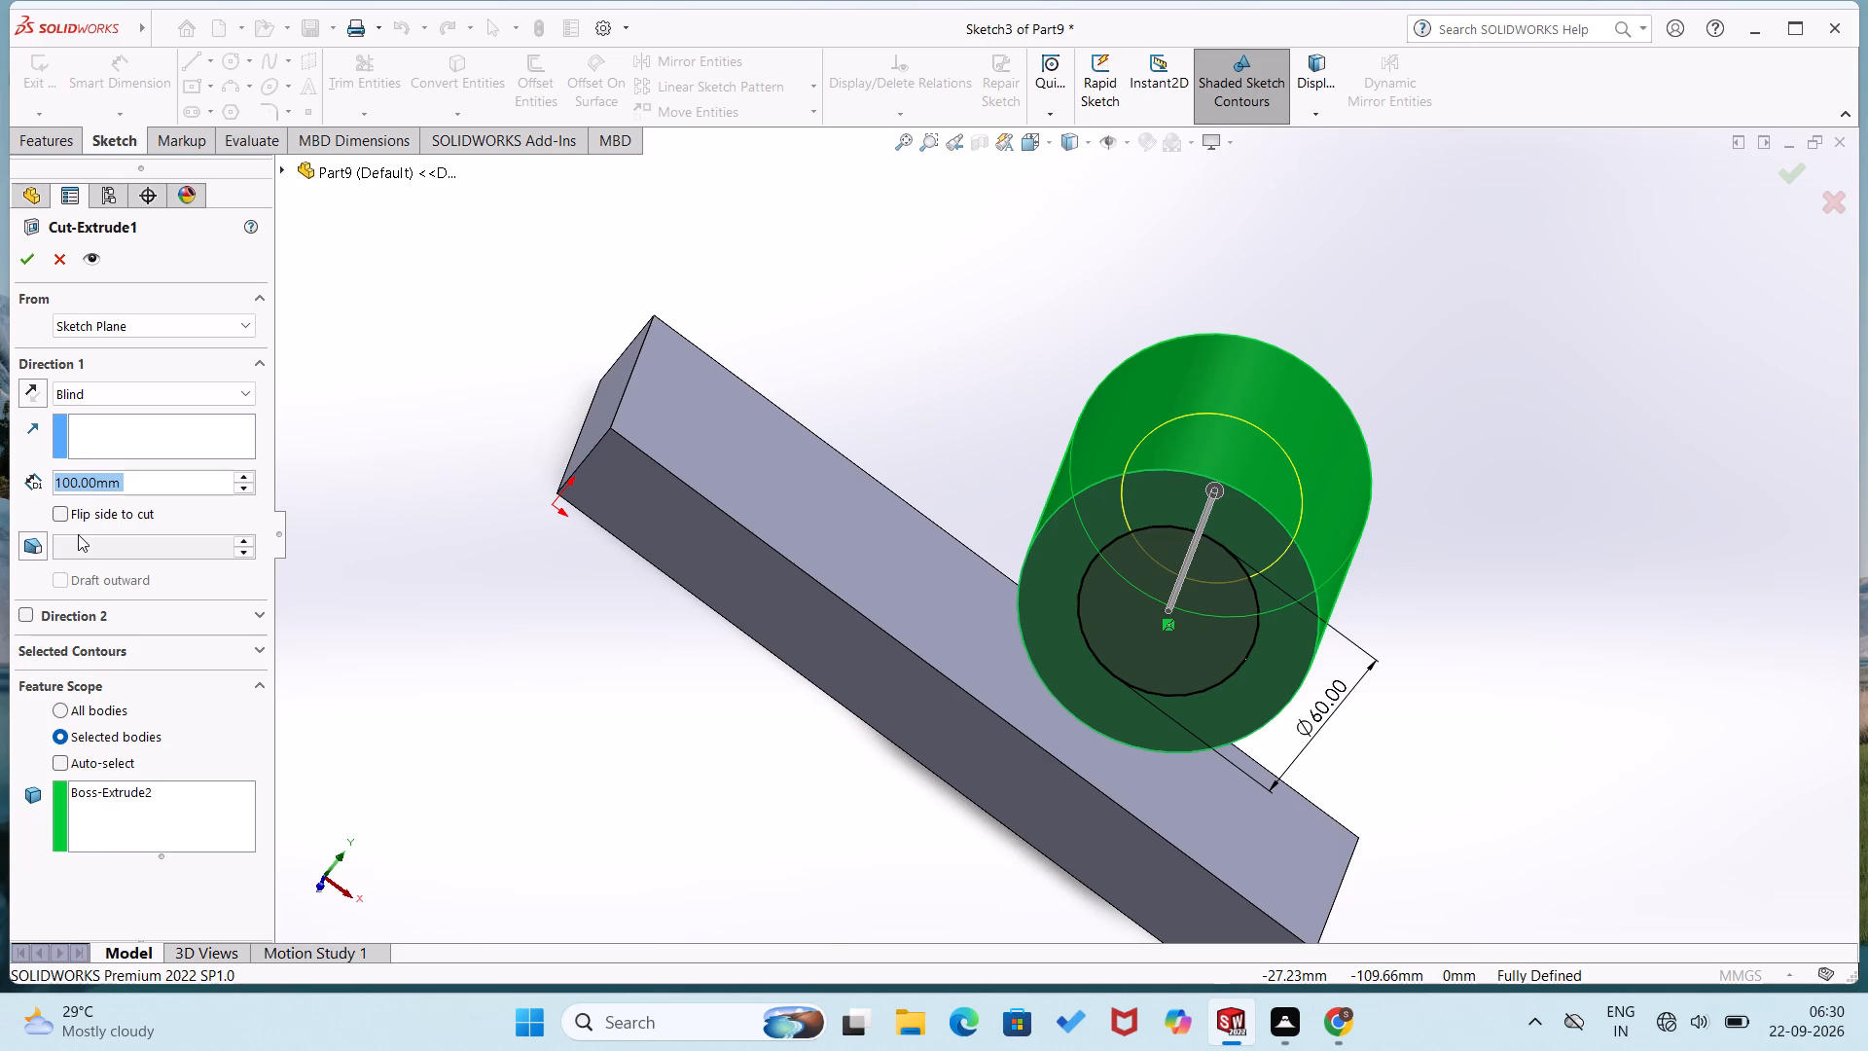
pyautogui.click(244, 471)
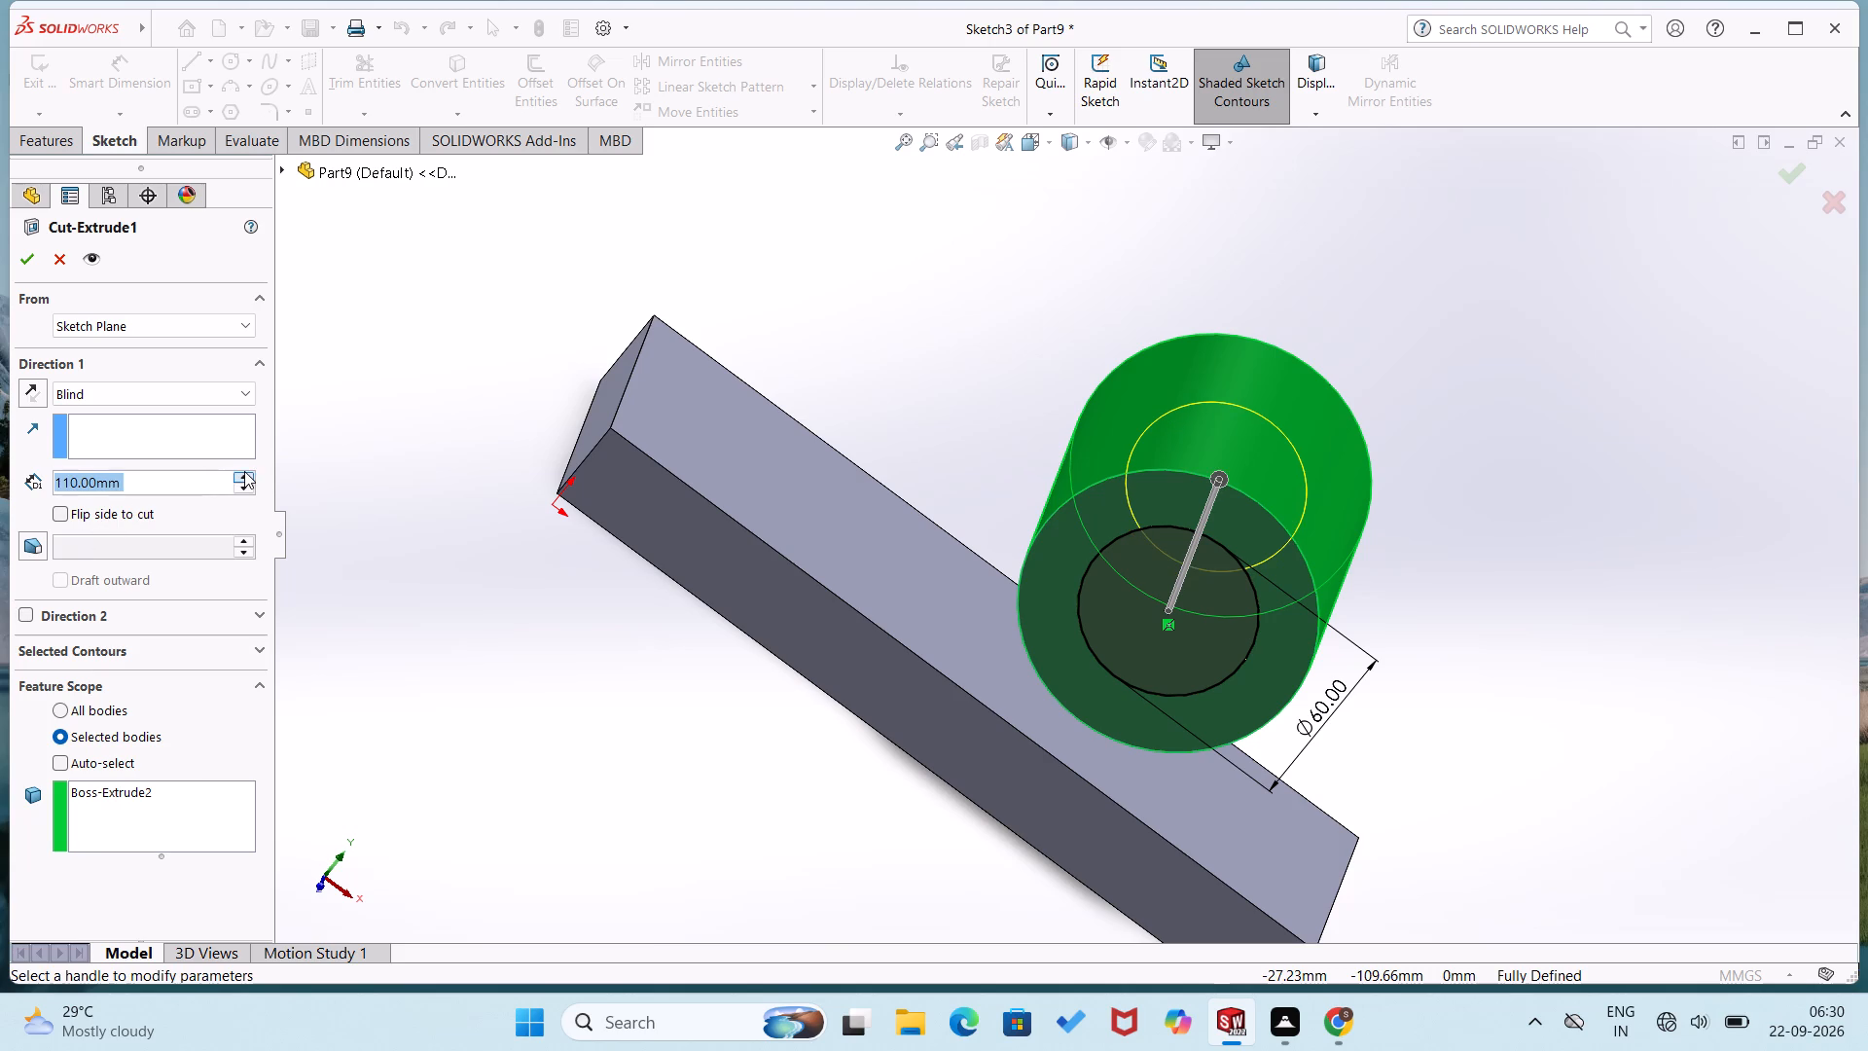
pyautogui.click(244, 471)
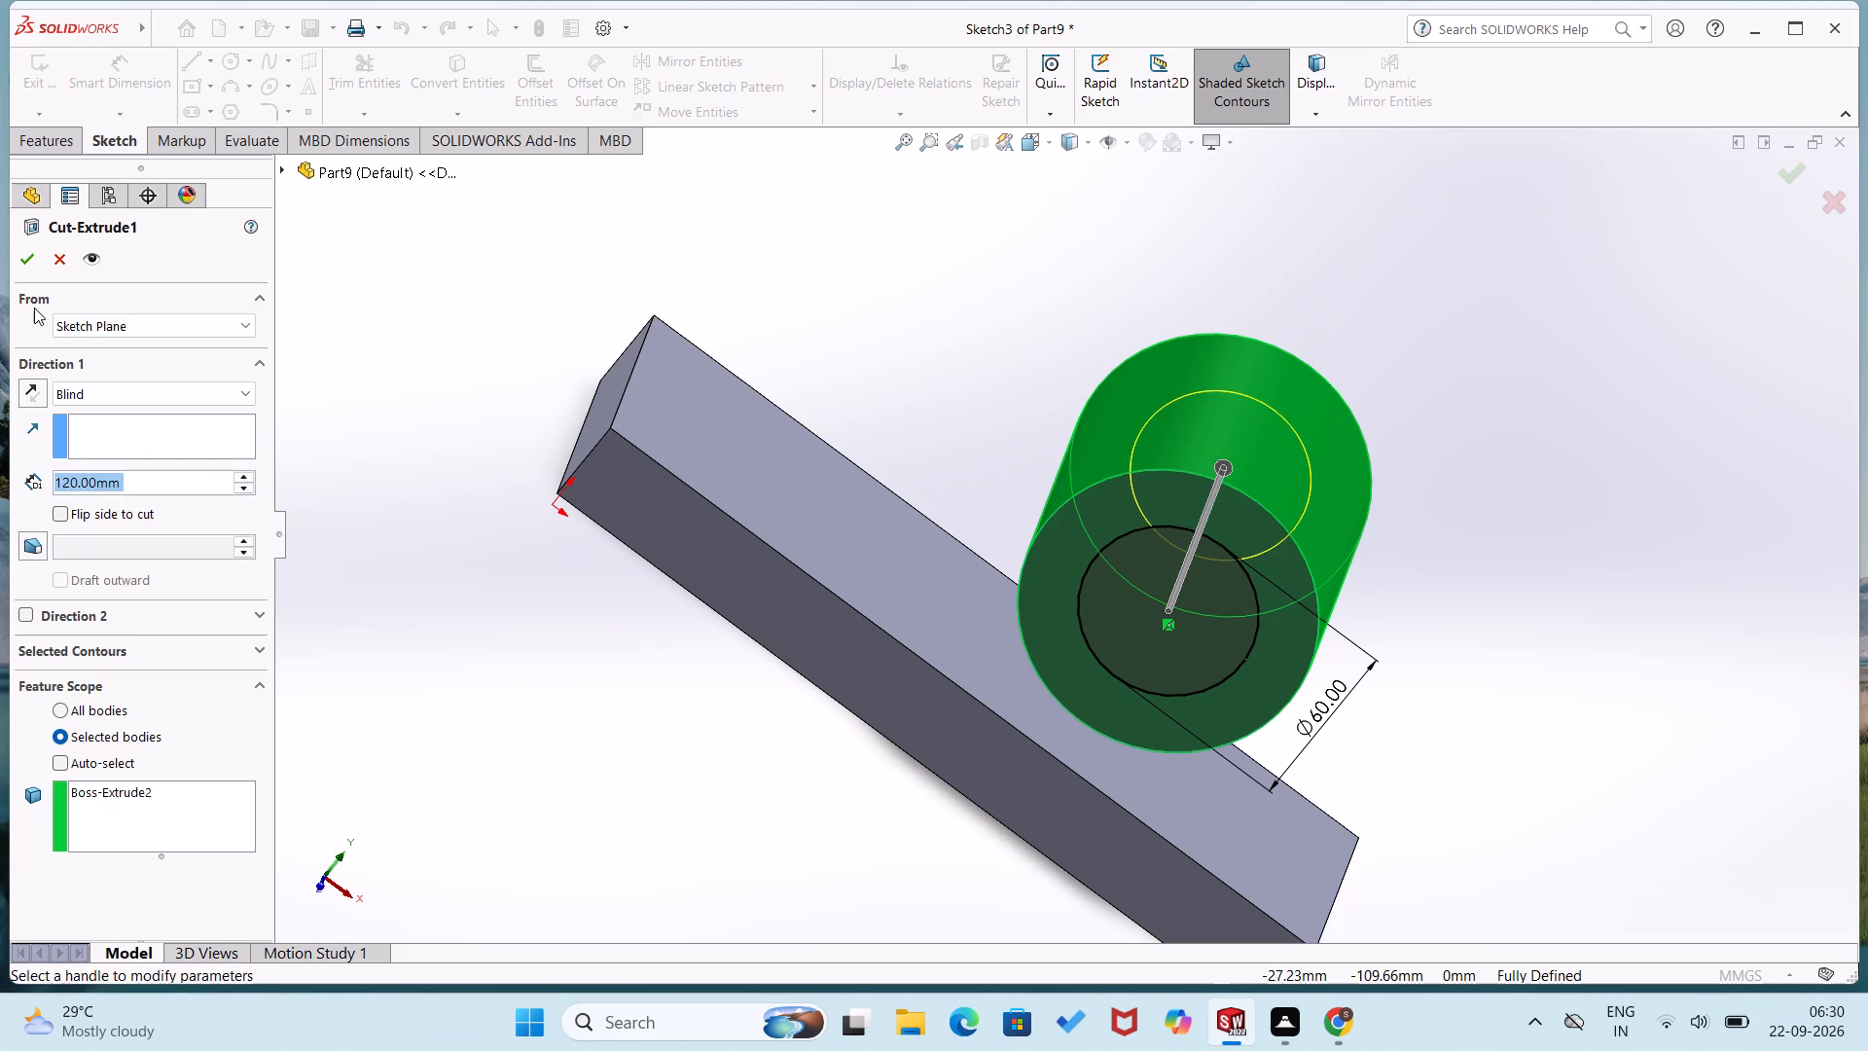
pyautogui.click(30, 257)
# Start a sketch on the base block's front face and draw a closed line rectangle about 205 x 98 mm standing on its top edge.
pyautogui.moveTo(534, 695); pyautogui.dragTo(476, 737, button='middle')
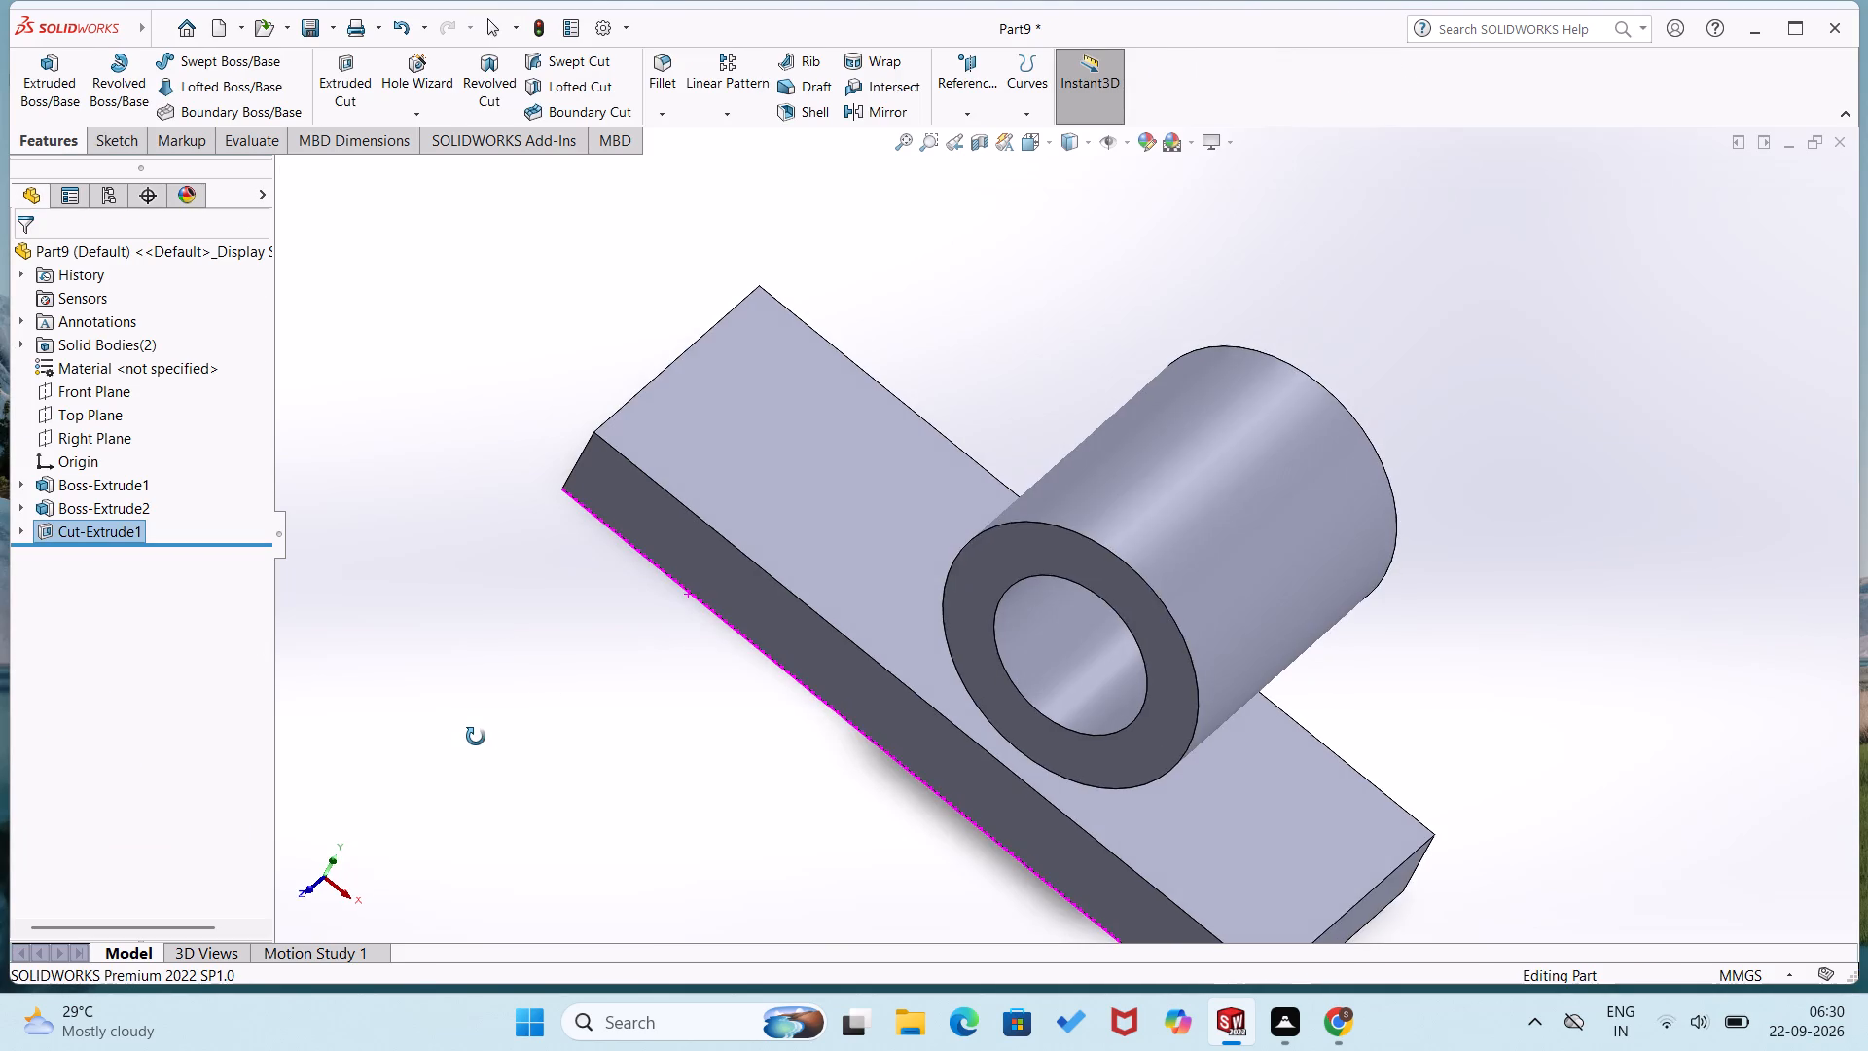
pyautogui.moveTo(476, 737); pyautogui.dragTo(499, 635, button='middle')
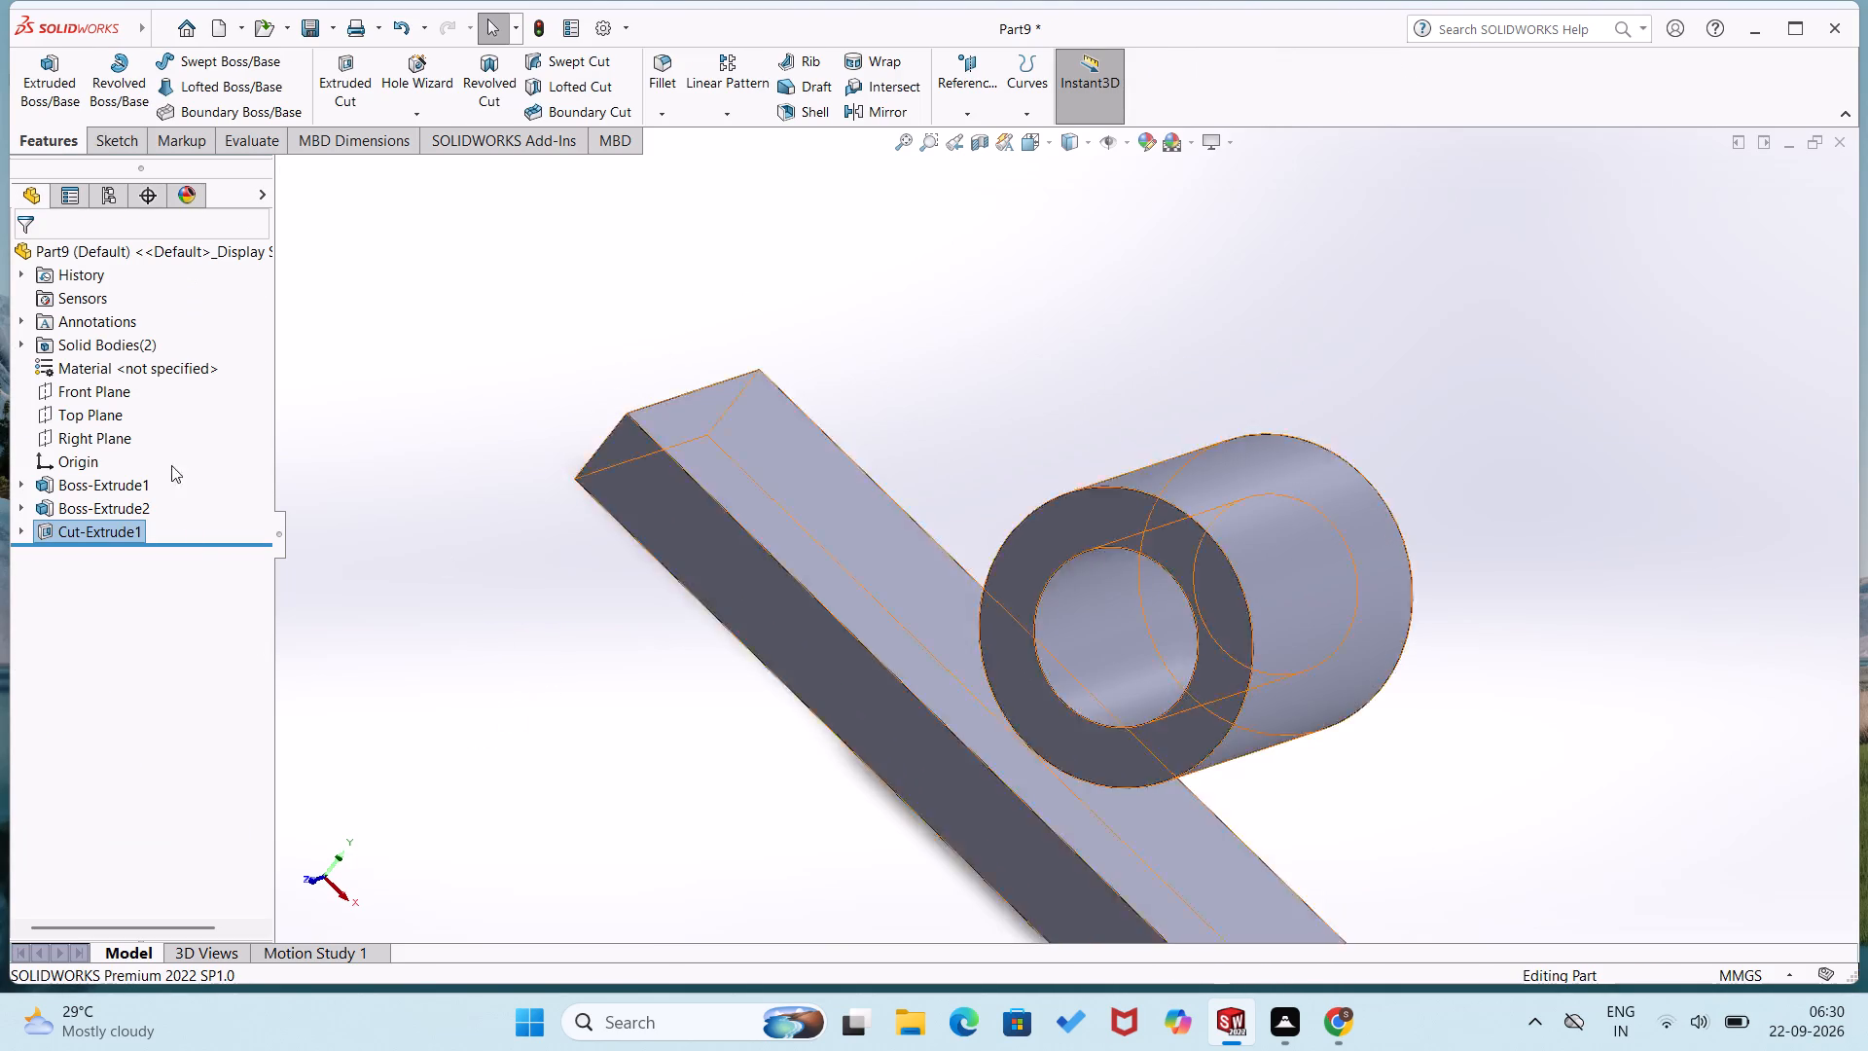
pyautogui.rightClick(648, 508)
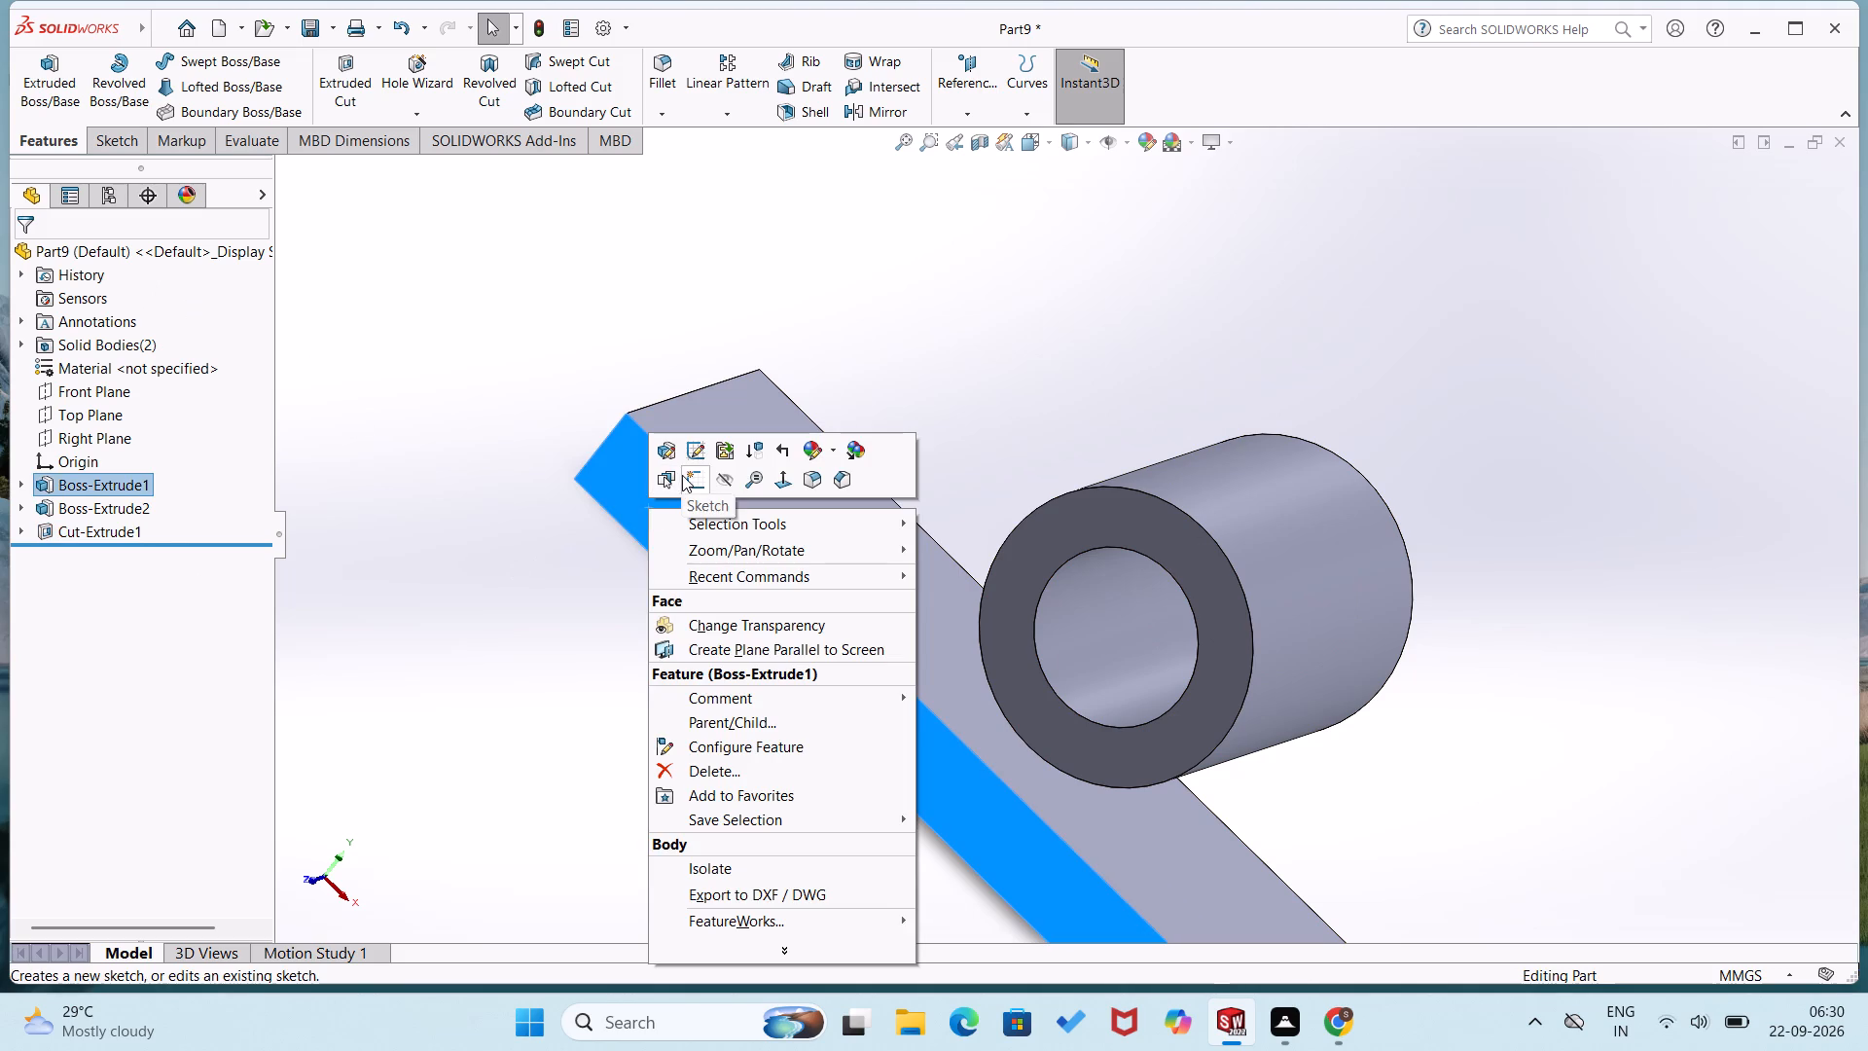
pyautogui.click(684, 473)
pyautogui.click(501, 570)
pyautogui.moveTo(721, 482); pyautogui.dragTo(713, 486, button='right')
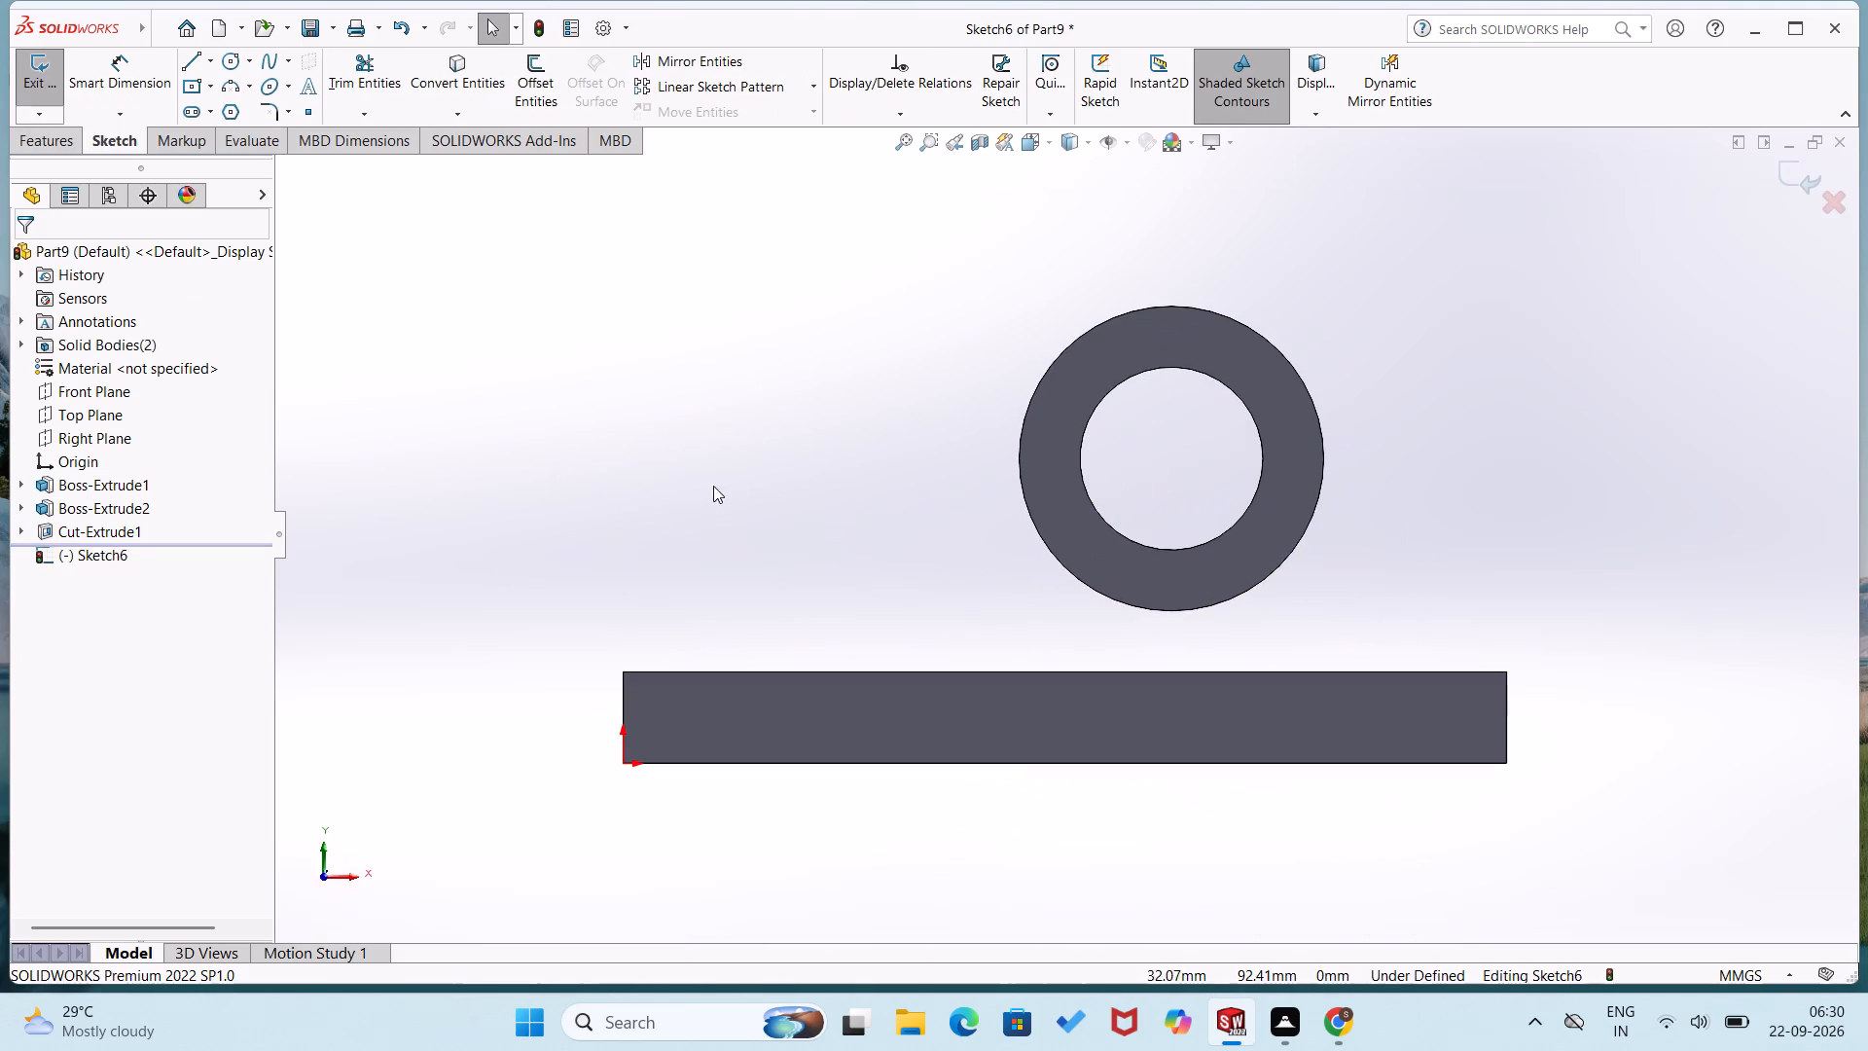
pyautogui.moveTo(713, 486); pyautogui.dragTo(569, 580, button='right')
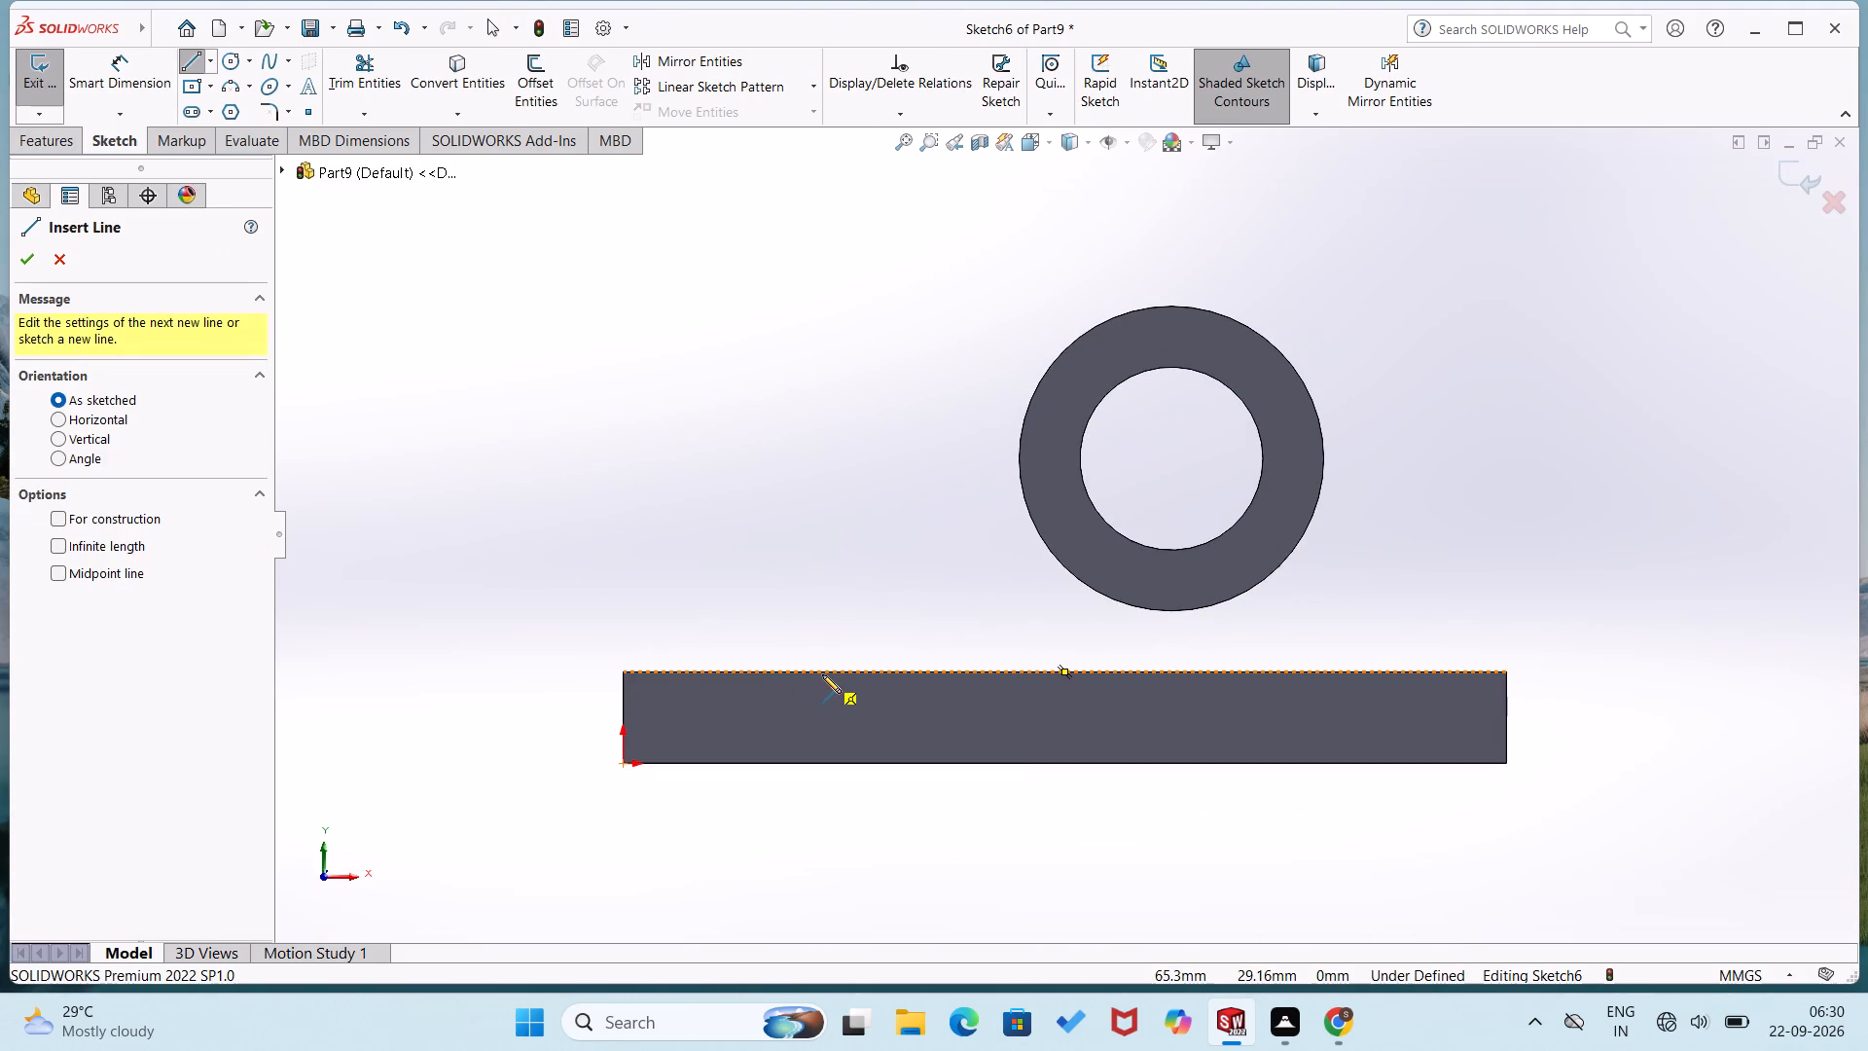
pyautogui.click(824, 670)
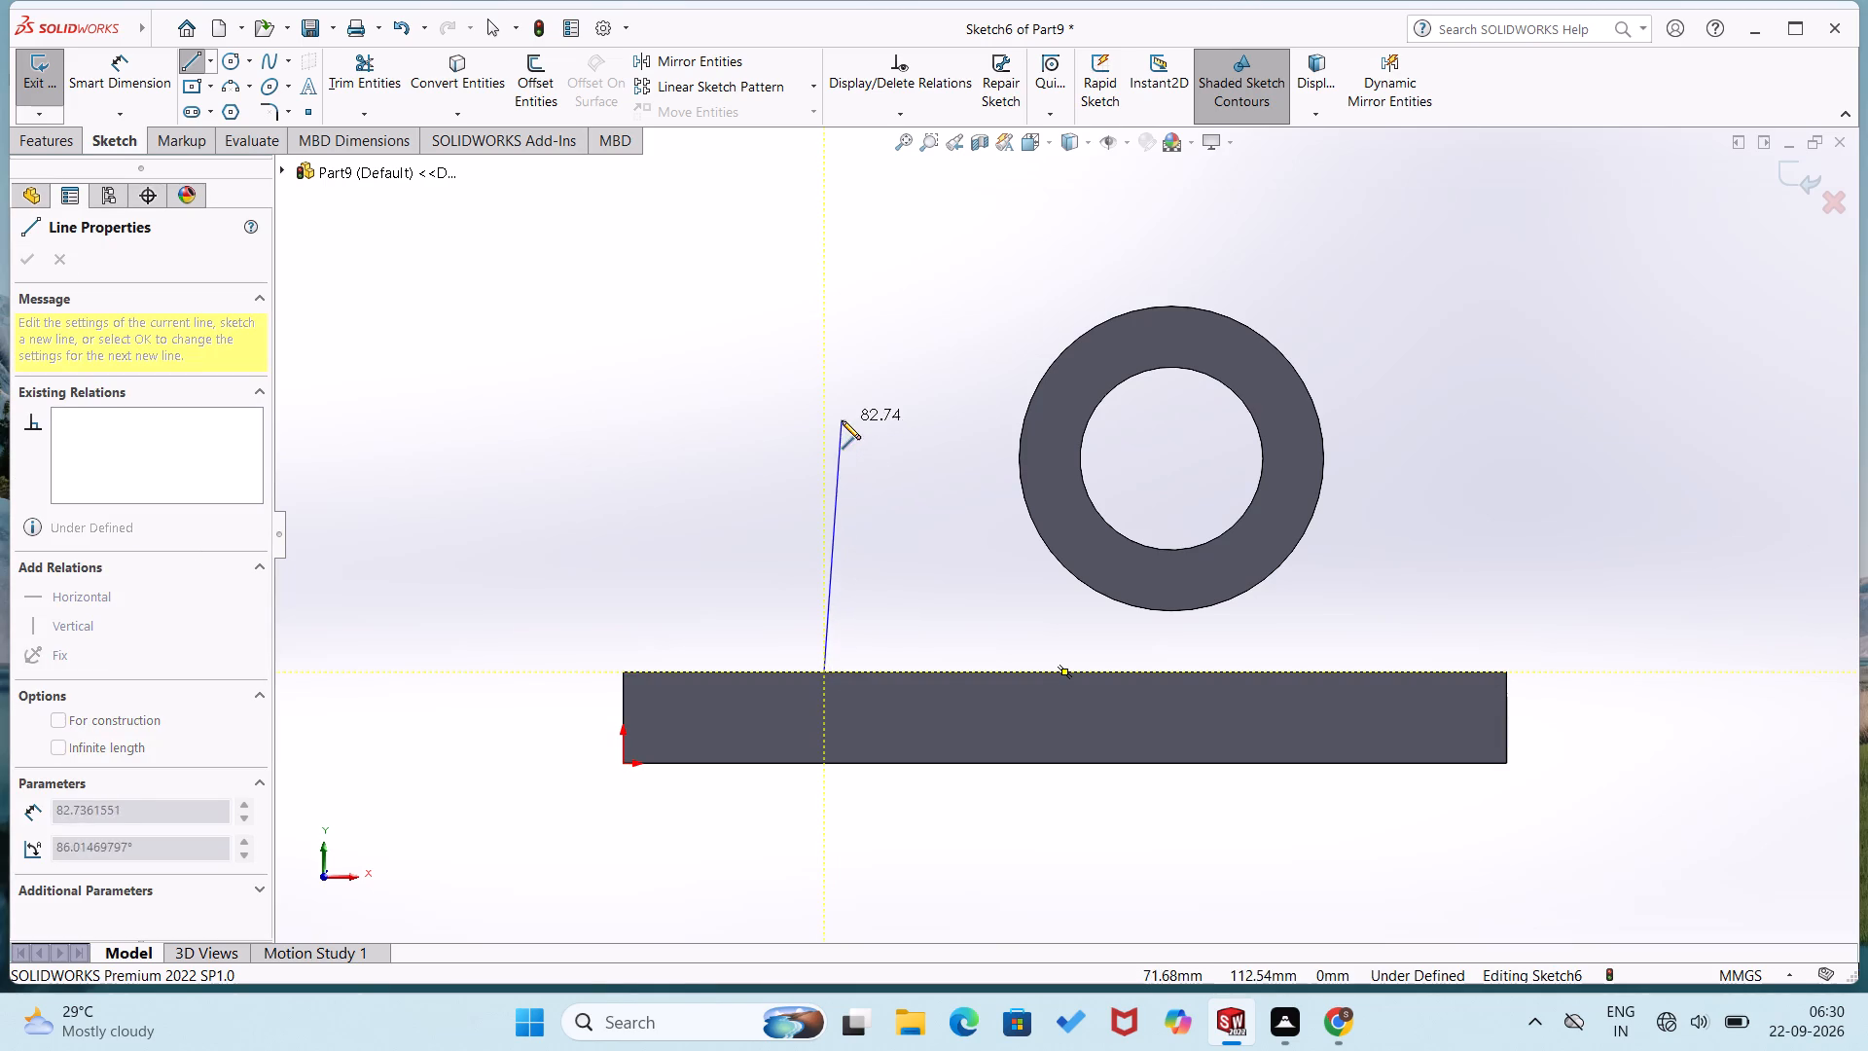
pyautogui.click(827, 374)
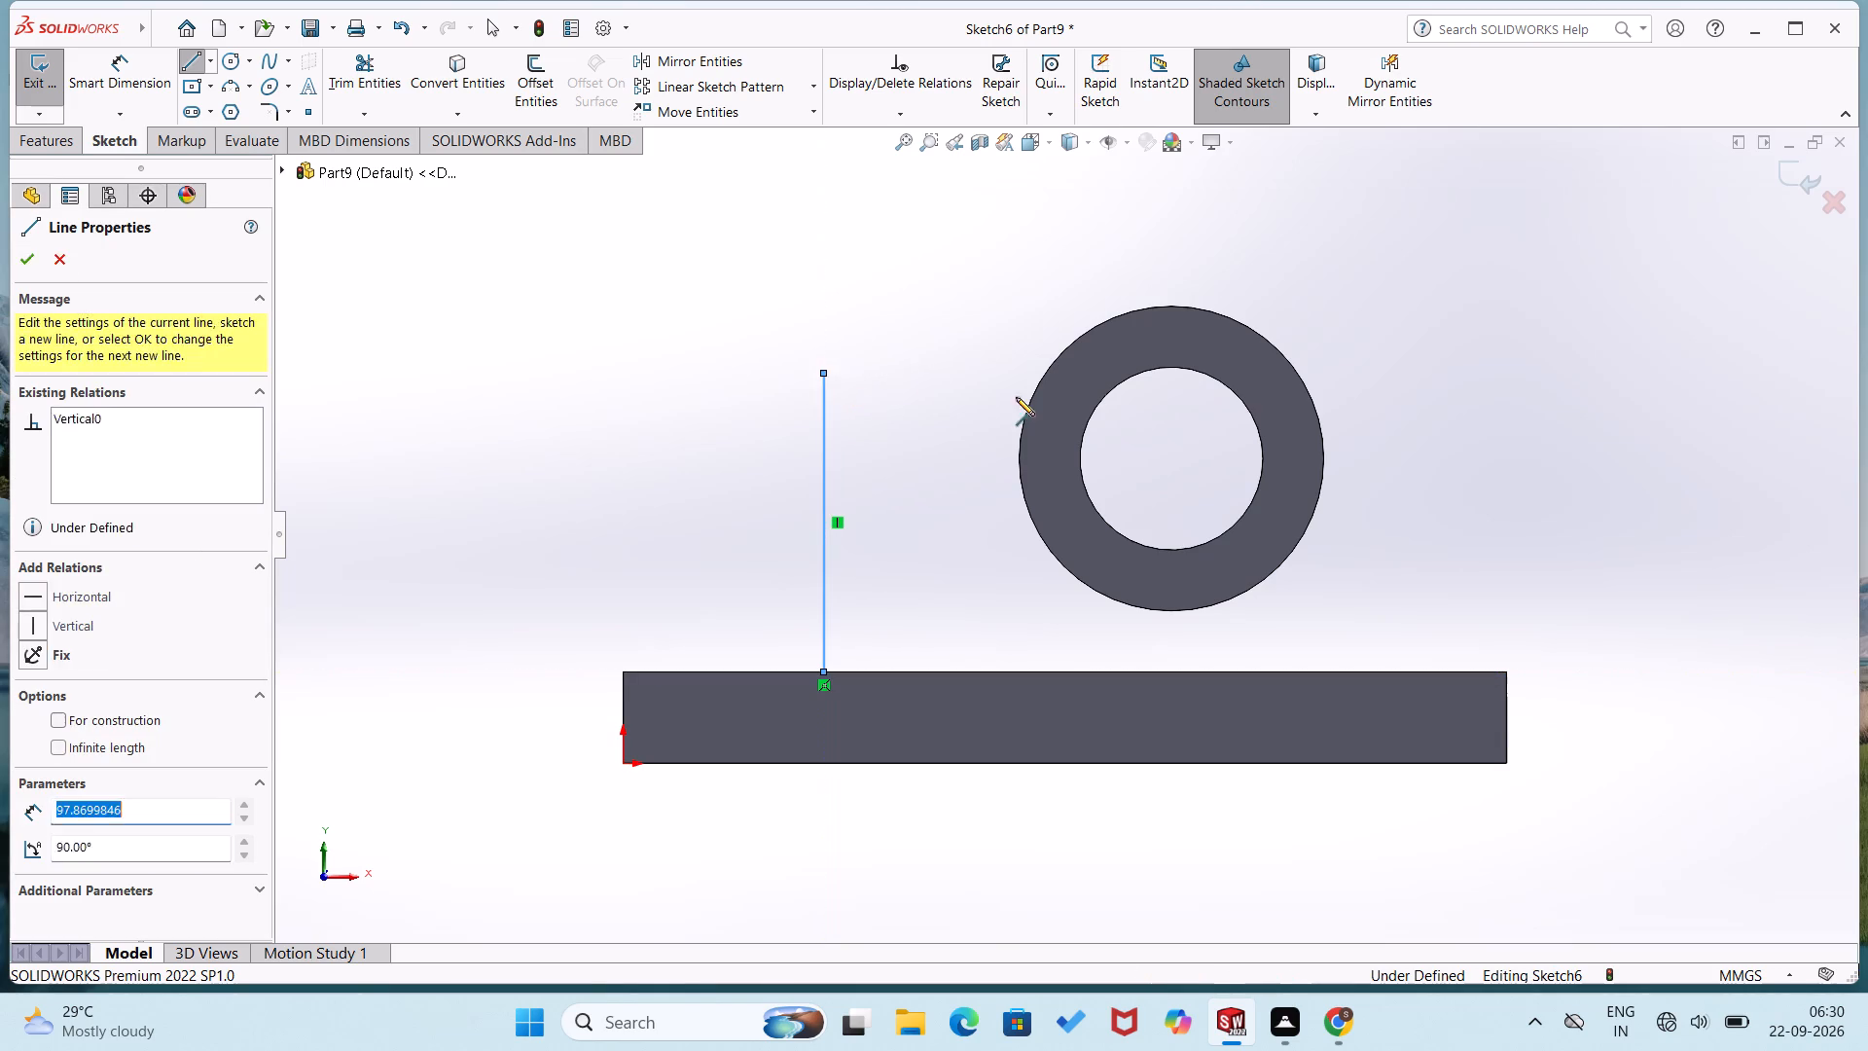
pyautogui.click(1447, 372)
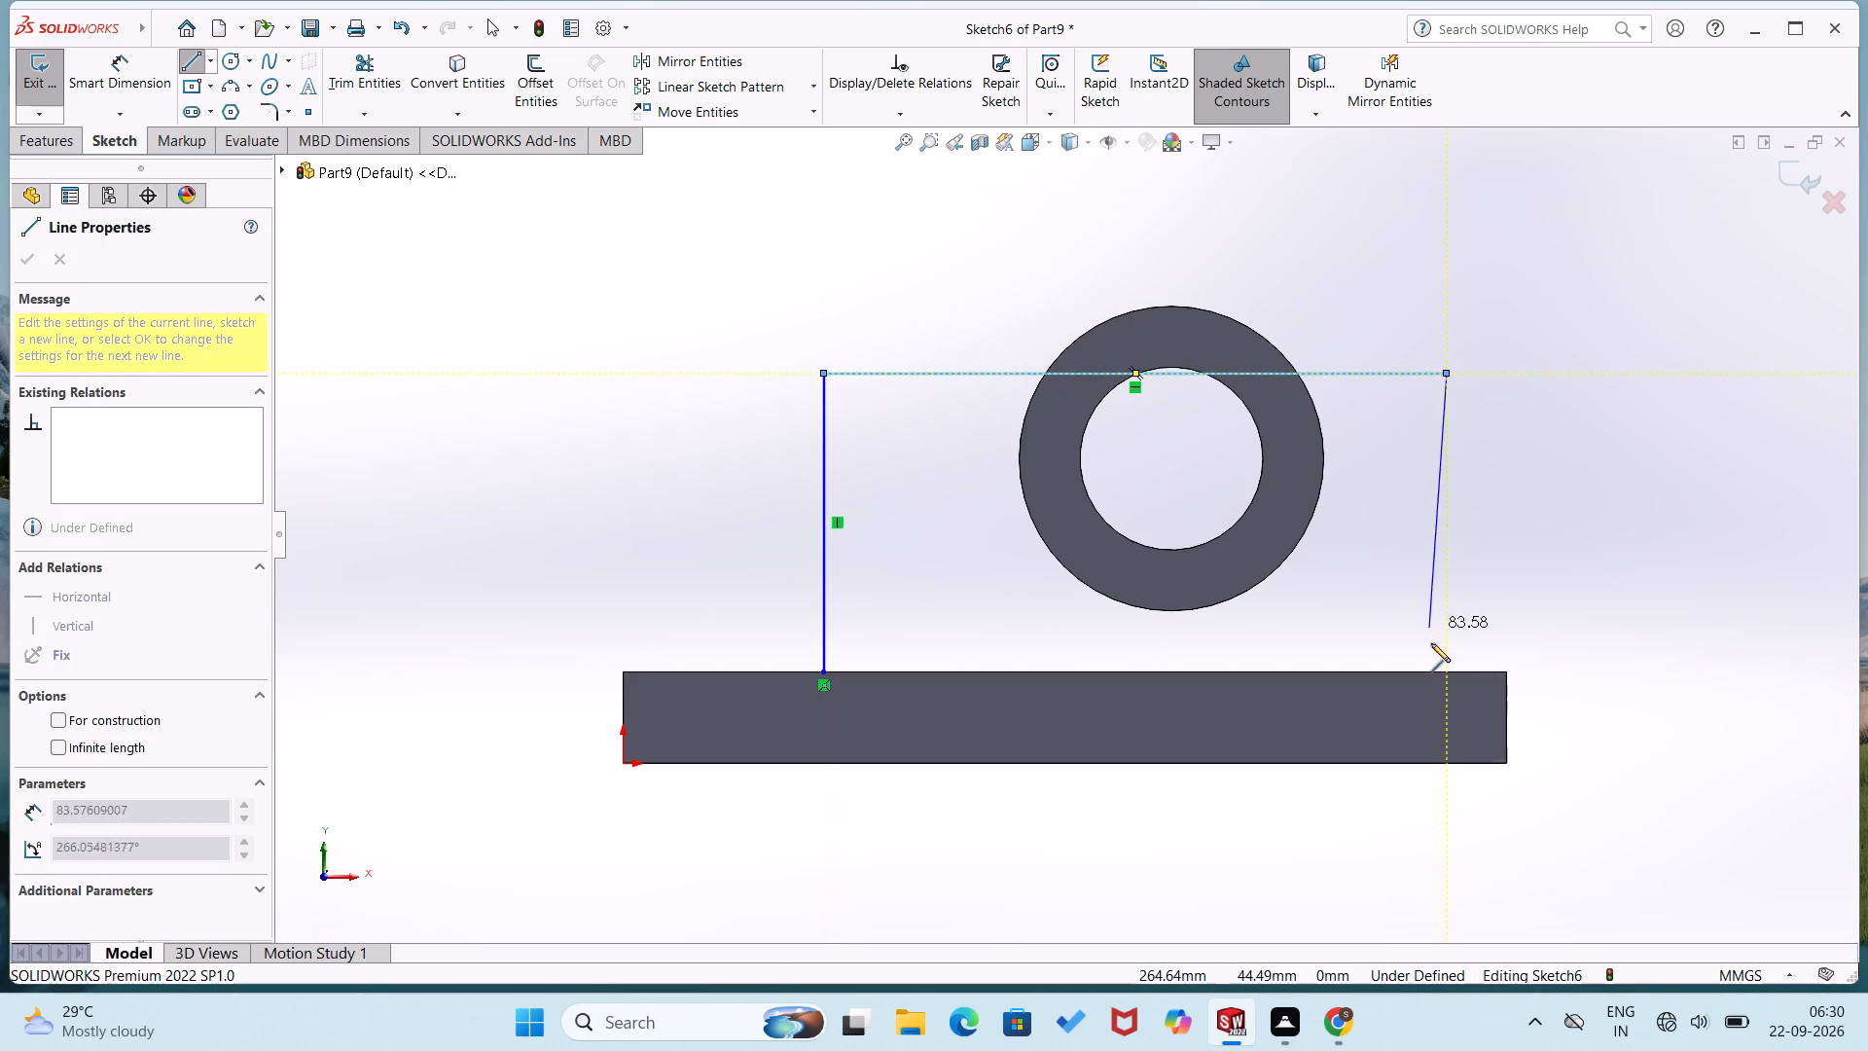
pyautogui.click(1444, 673)
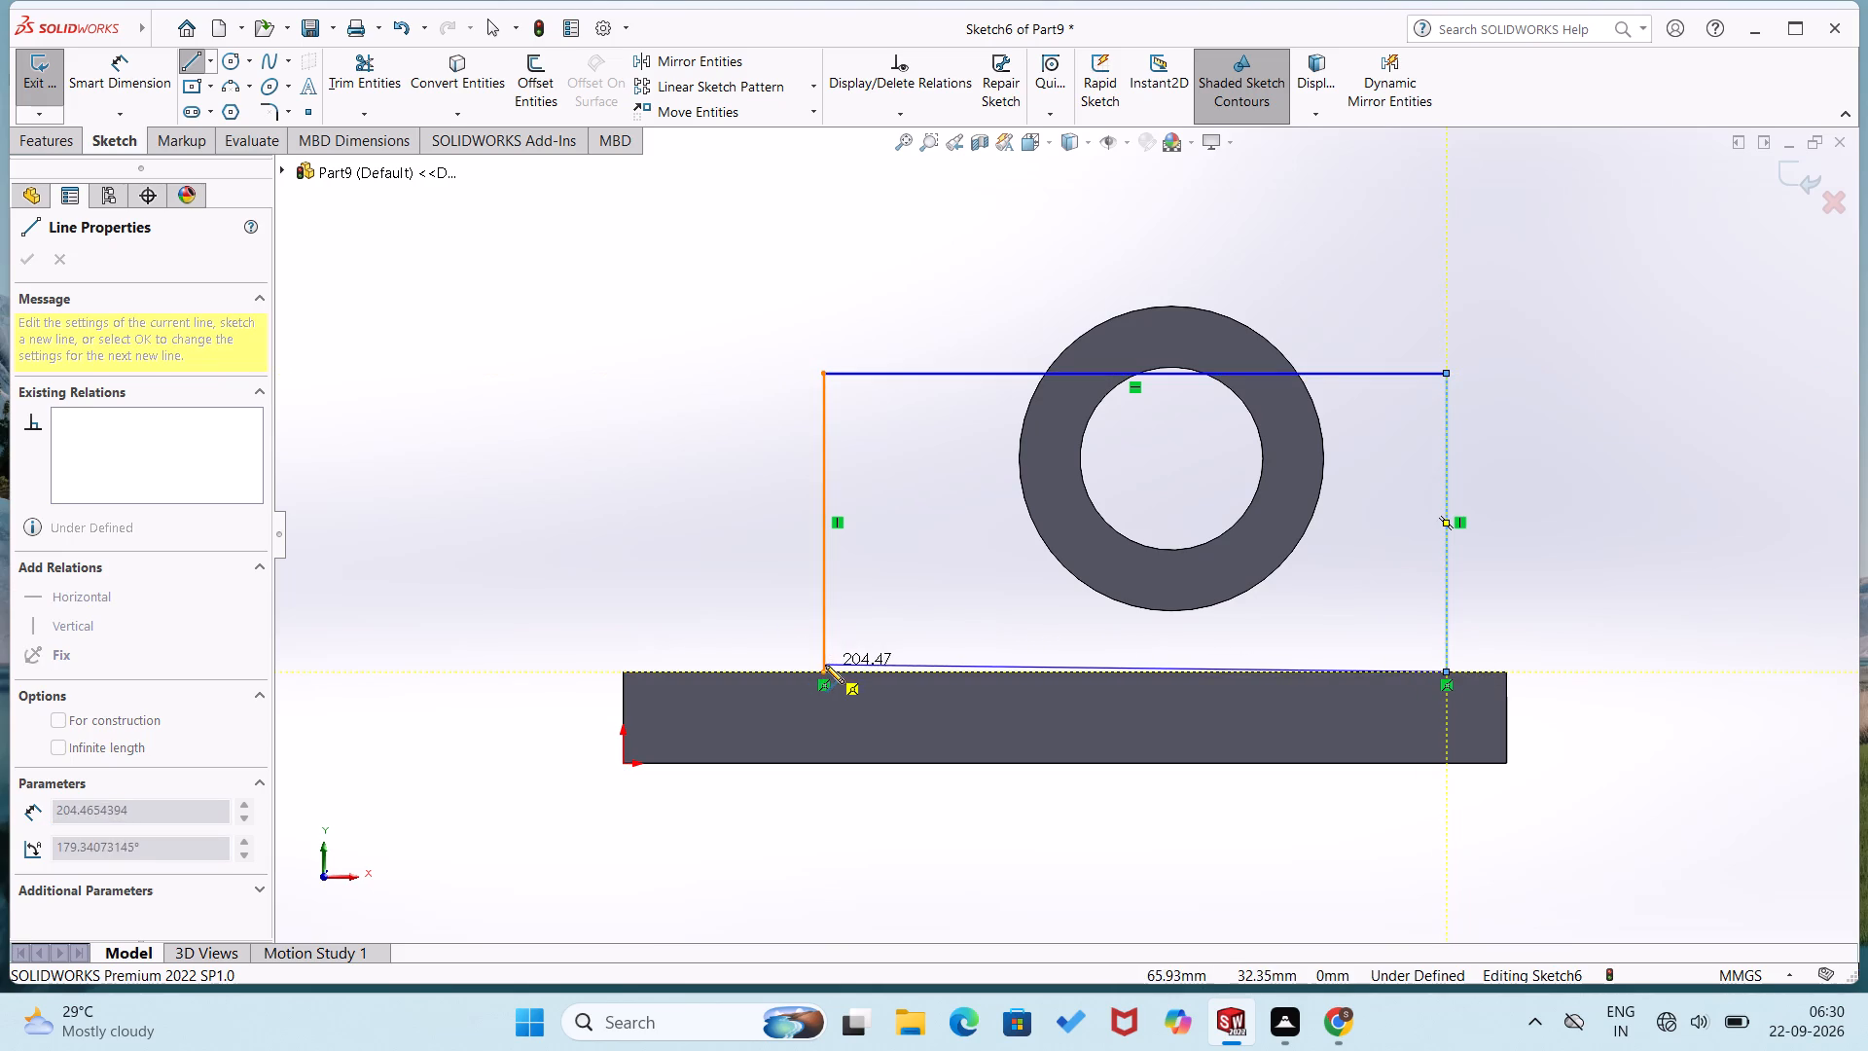
pyautogui.click(821, 670)
# Dimension the rectangle's left vertical side to 100 mm.
pyautogui.moveTo(680, 493); pyautogui.dragTo(732, 389, button='right')
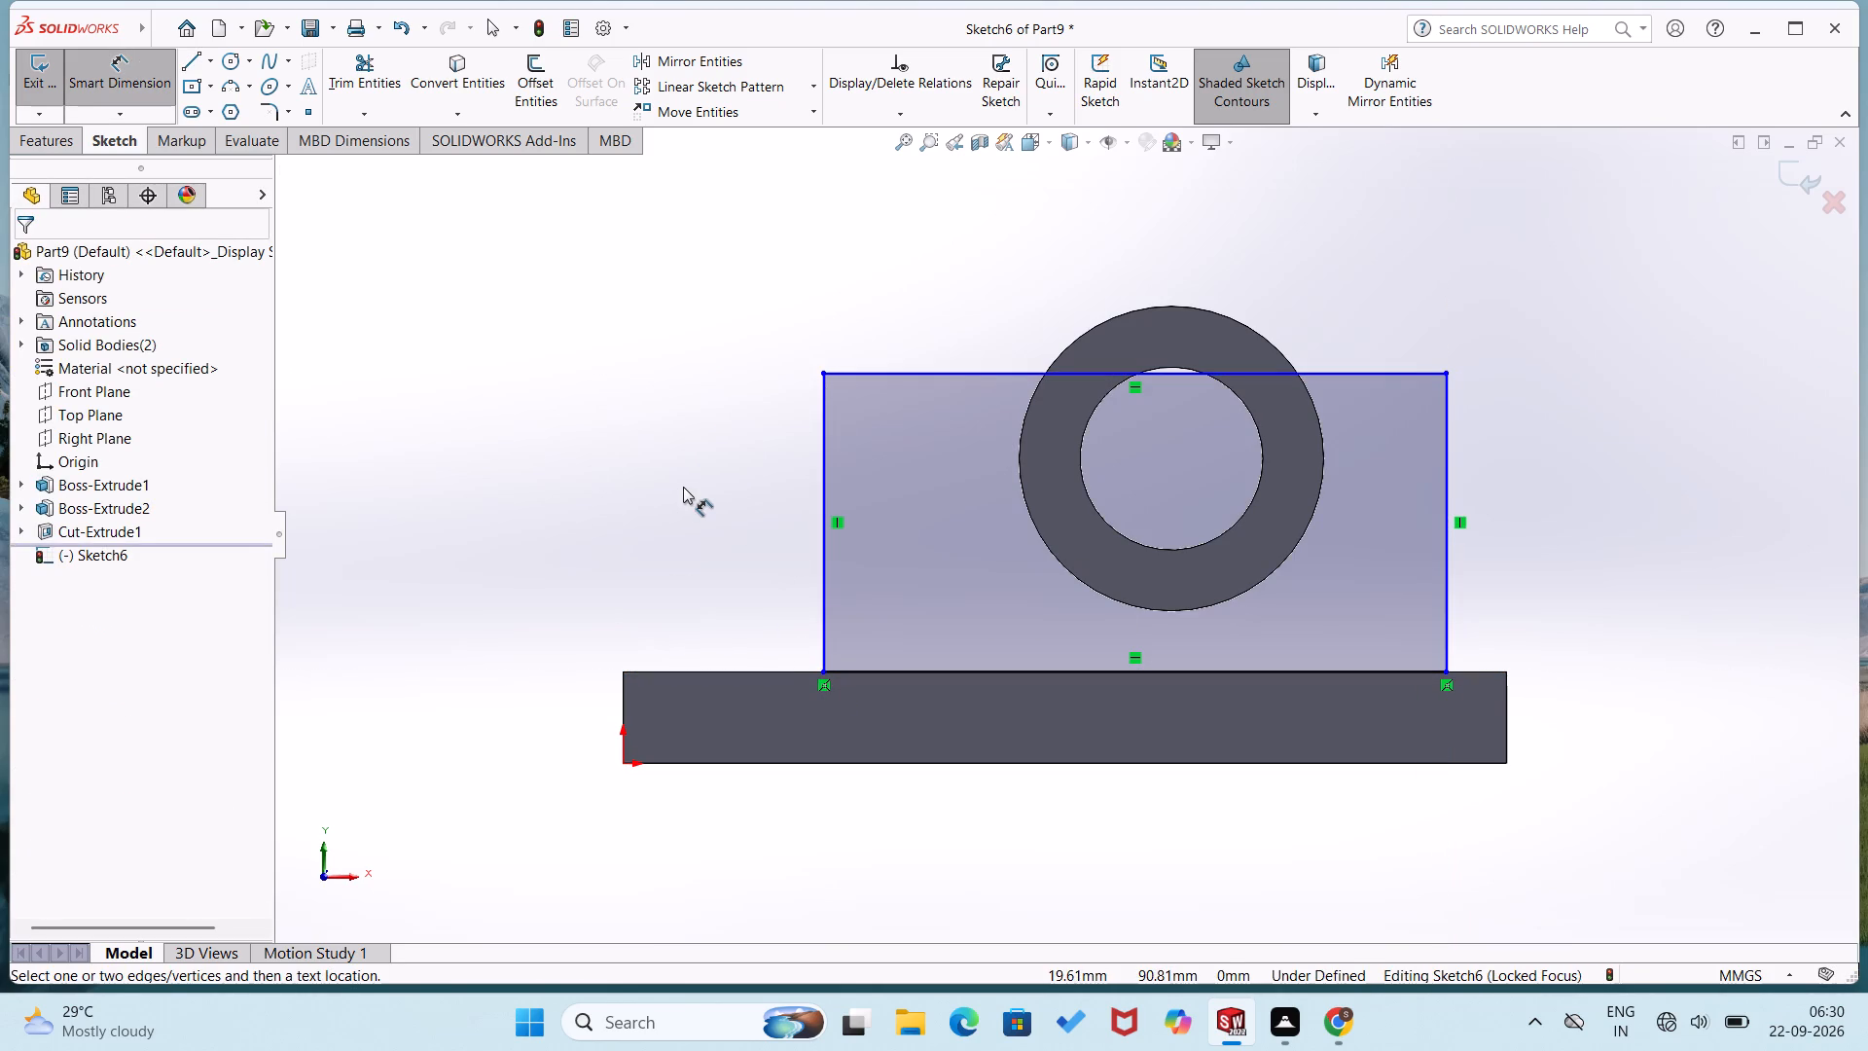
pyautogui.click(823, 532)
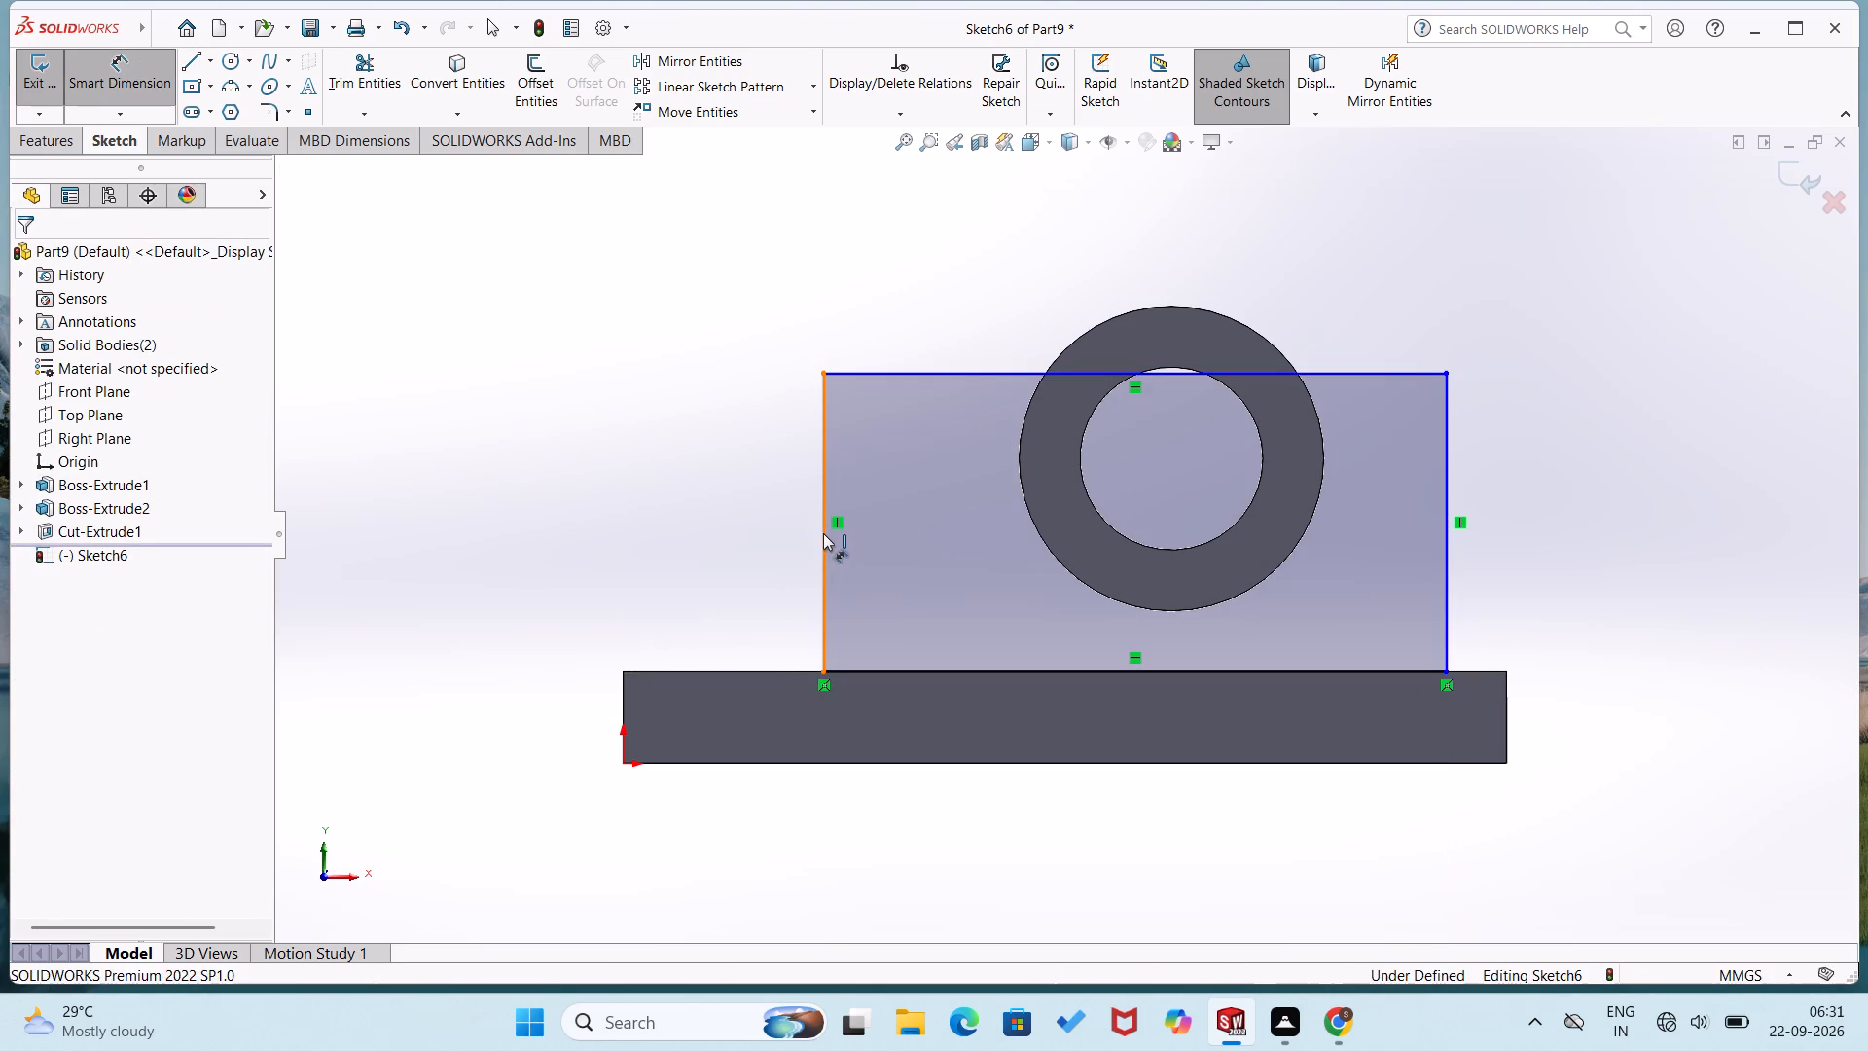
pyautogui.click(772, 540)
pyautogui.write('100')
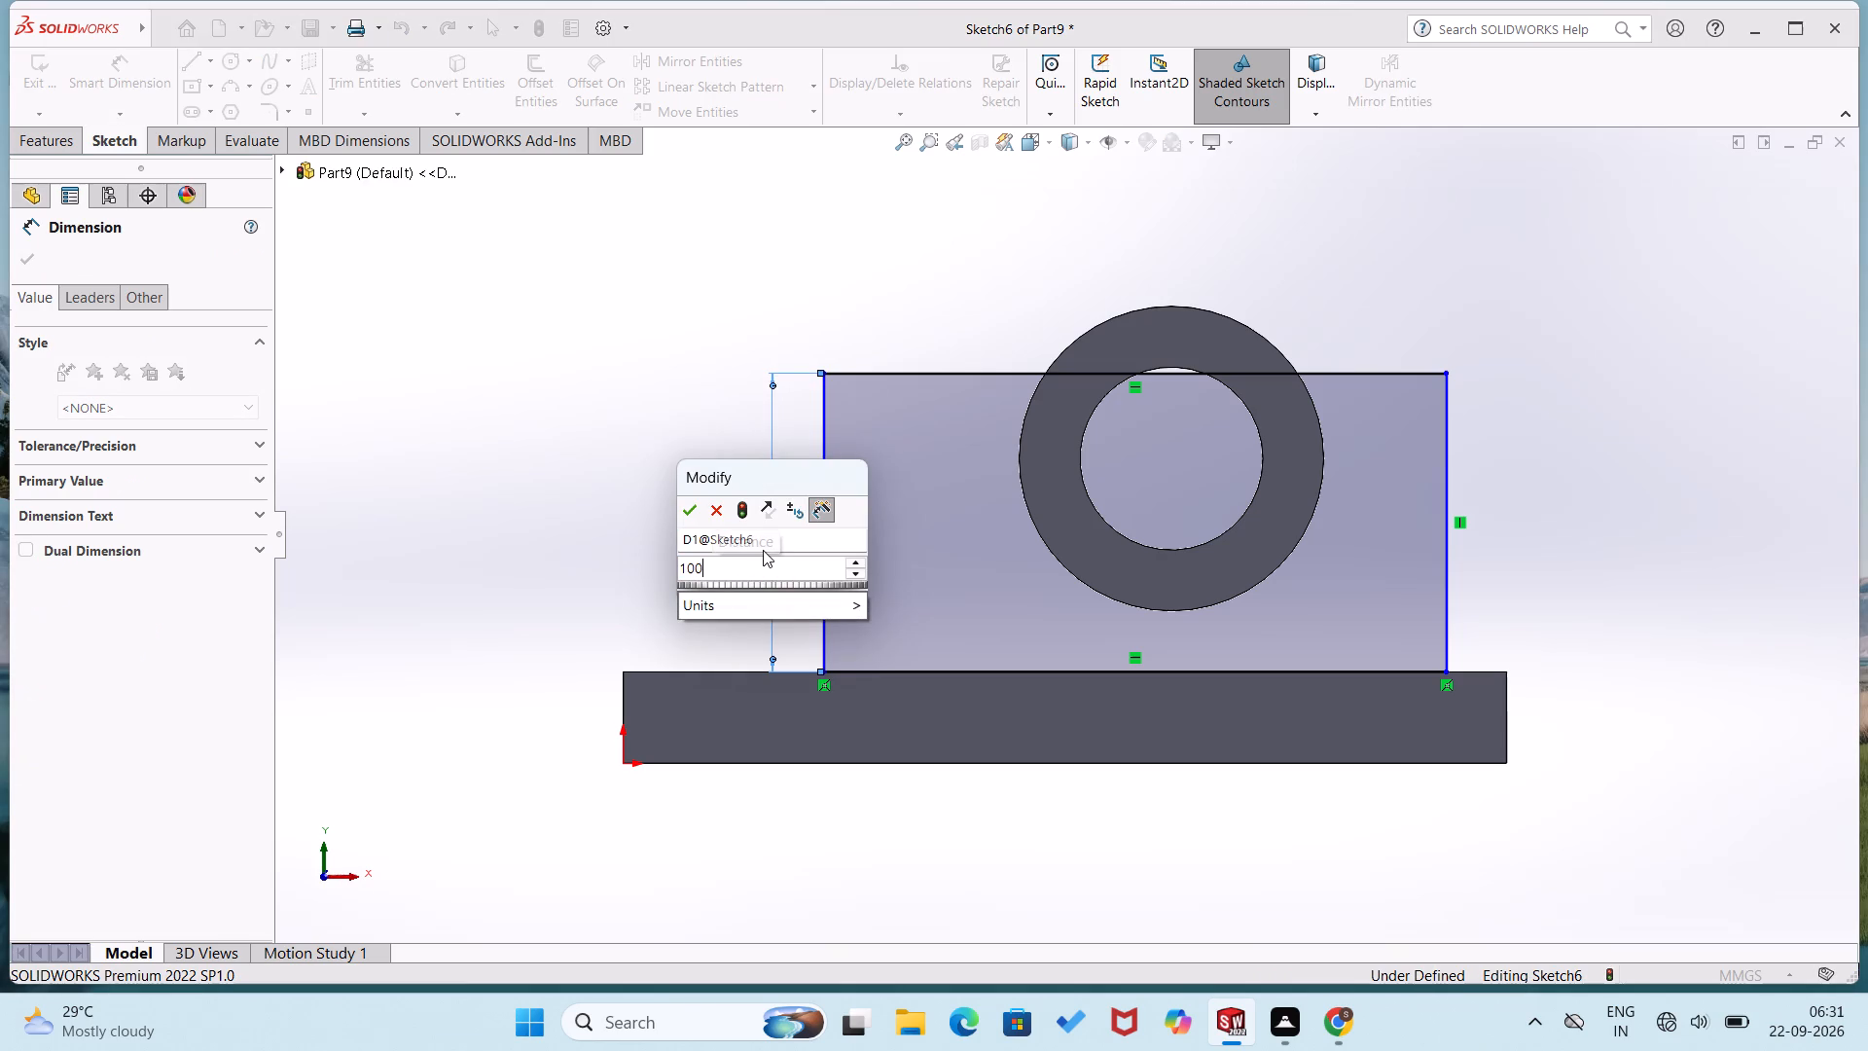
pyautogui.press('Return')
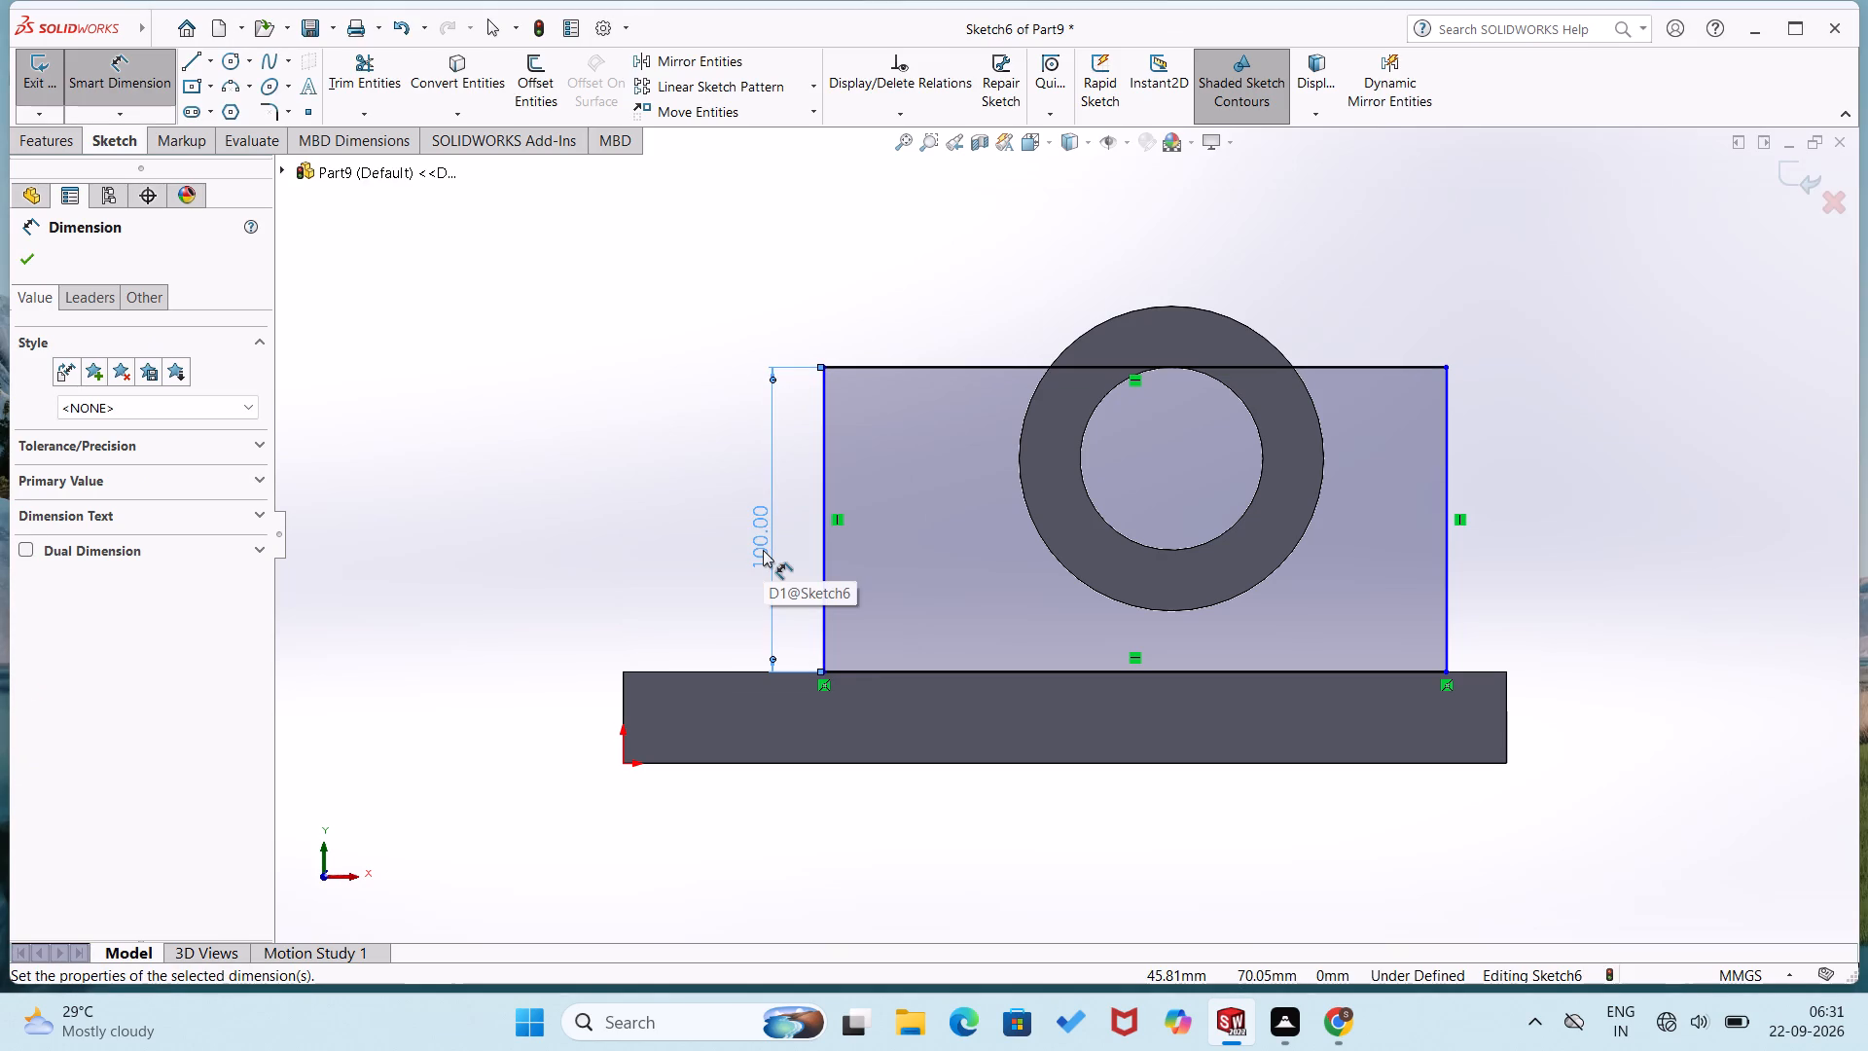
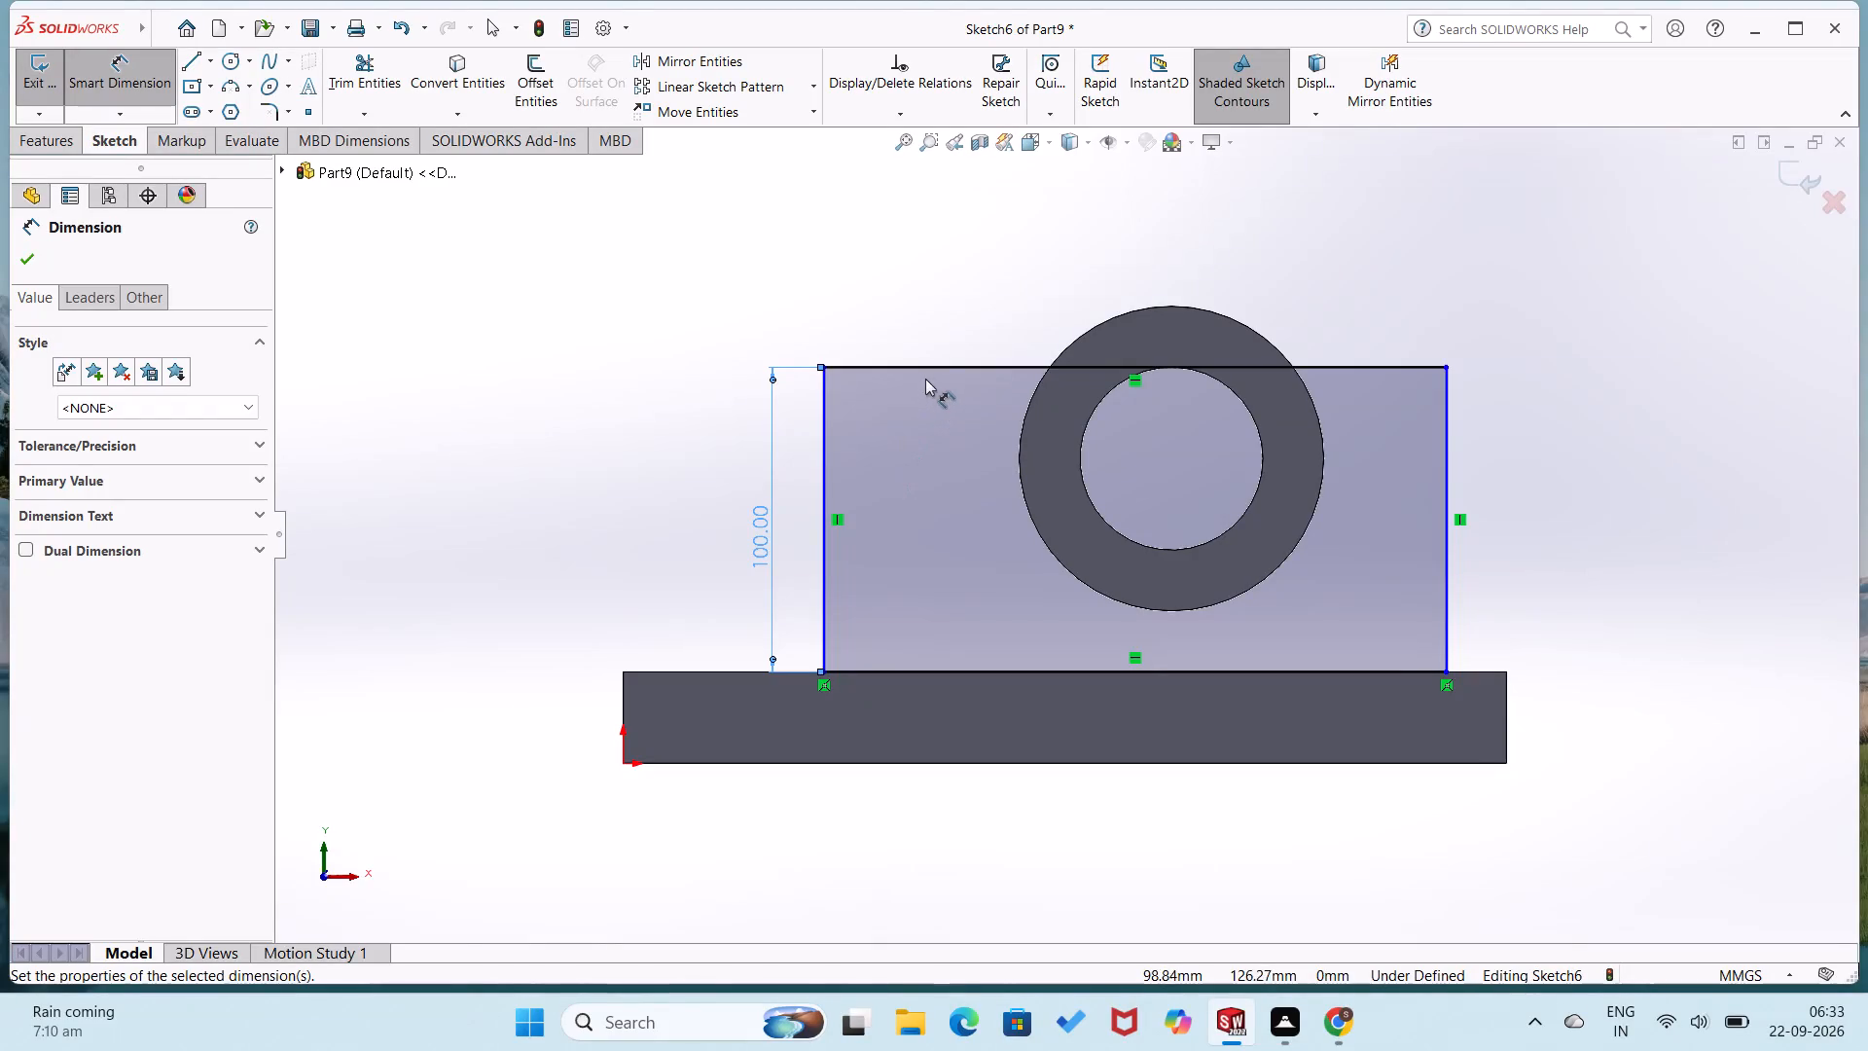
# Dimension the rectangle's top horizontal side to 194 mm.
pyautogui.click(926, 363)
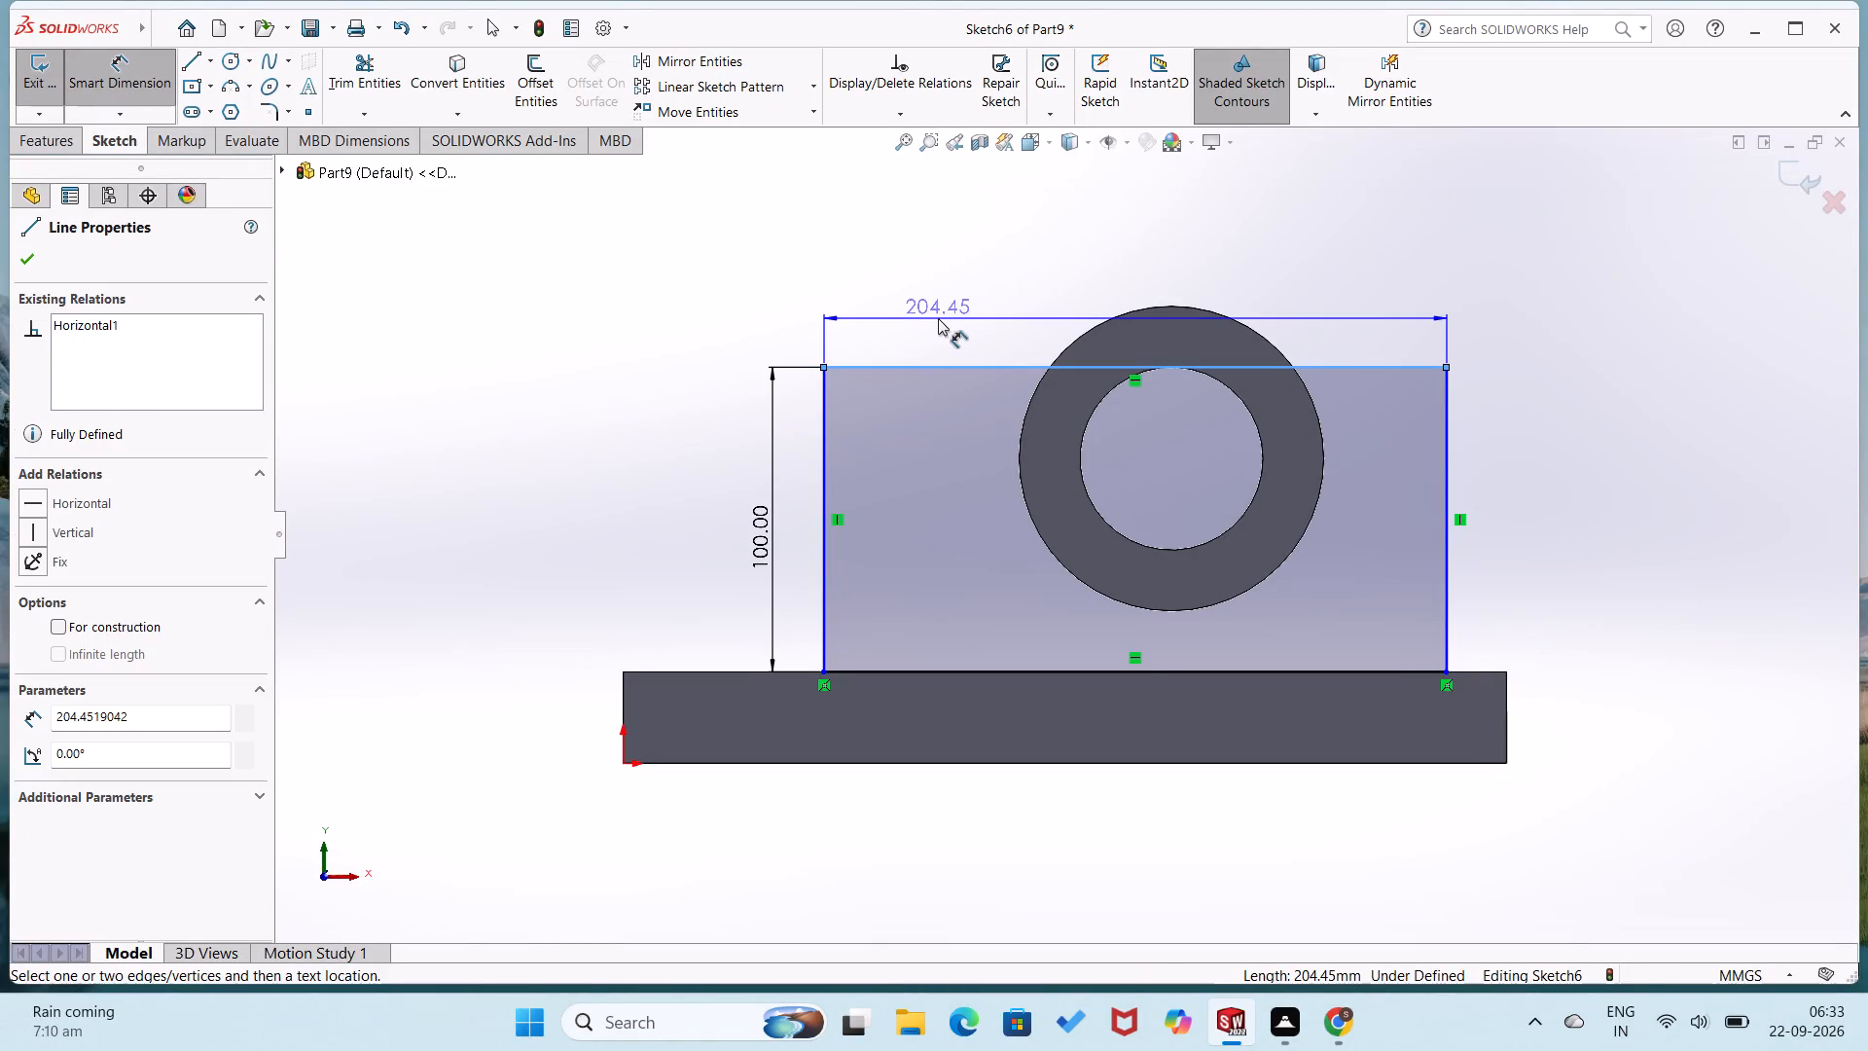
pyautogui.click(938, 318)
pyautogui.write('19')
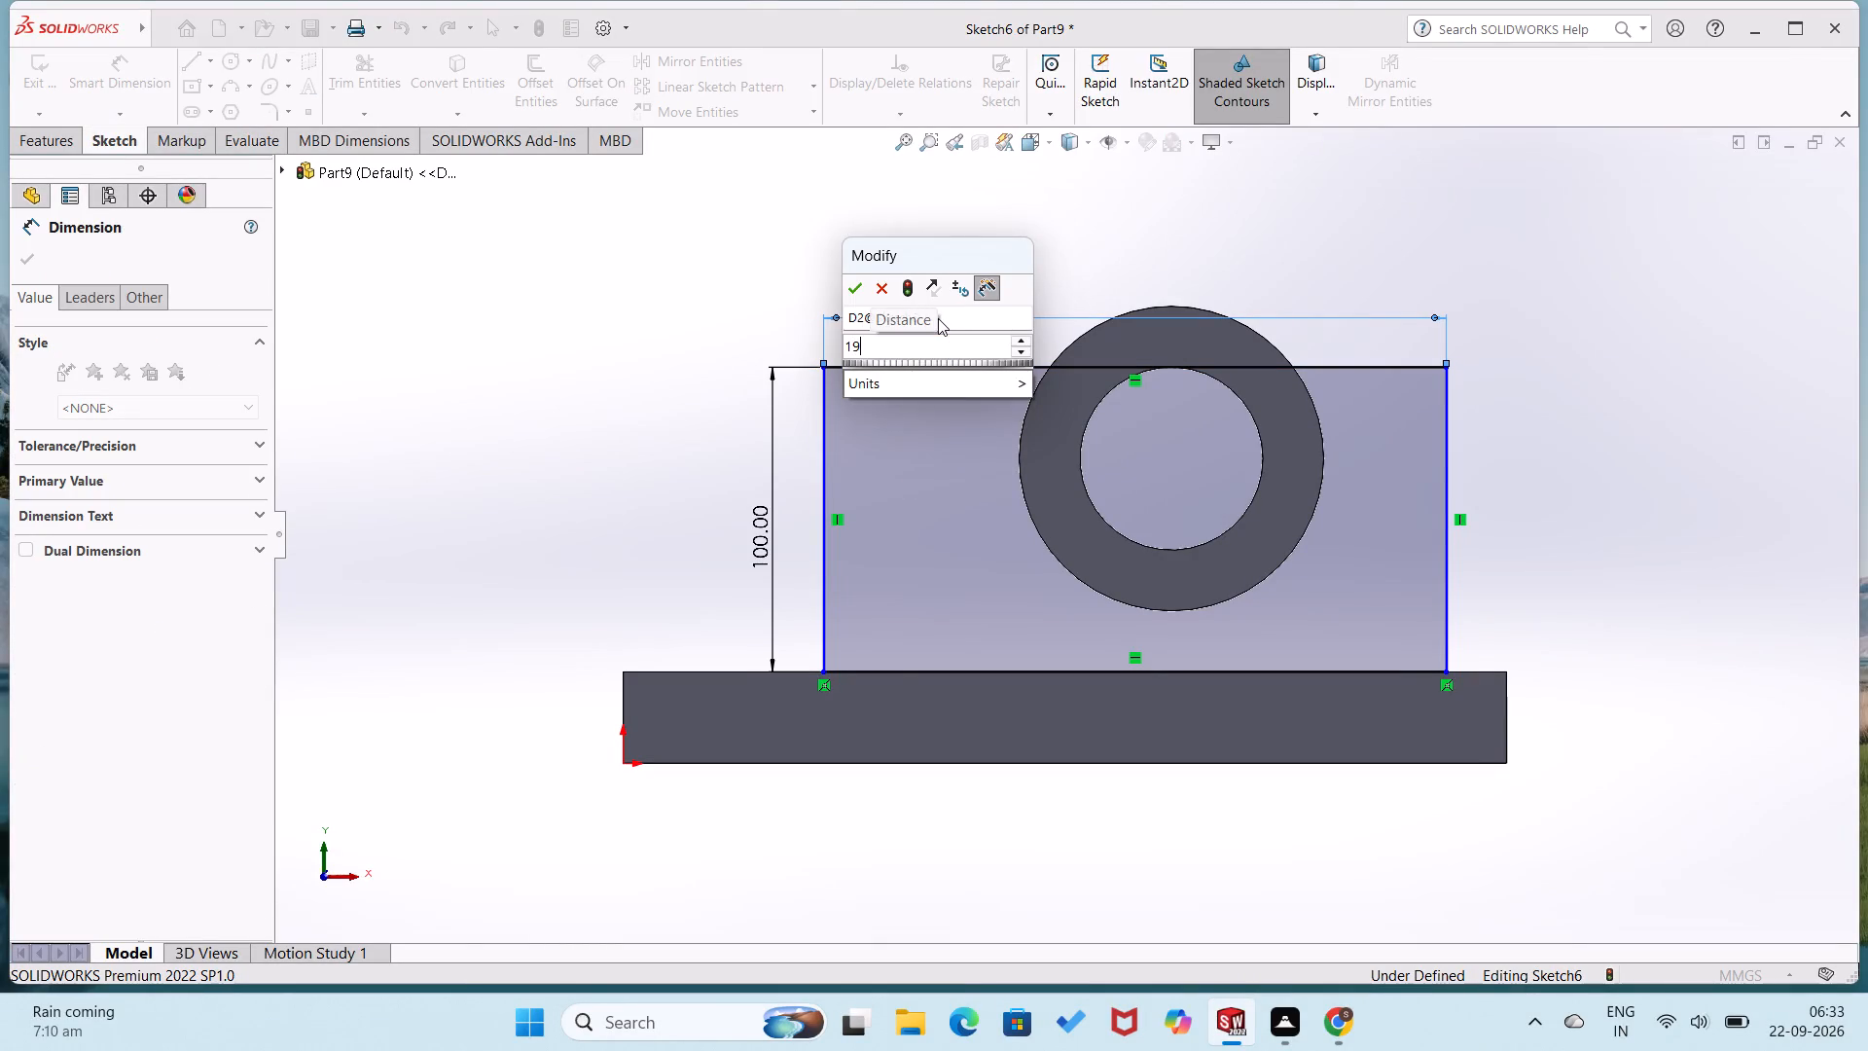
pyautogui.press('4')
pyautogui.press('Return')
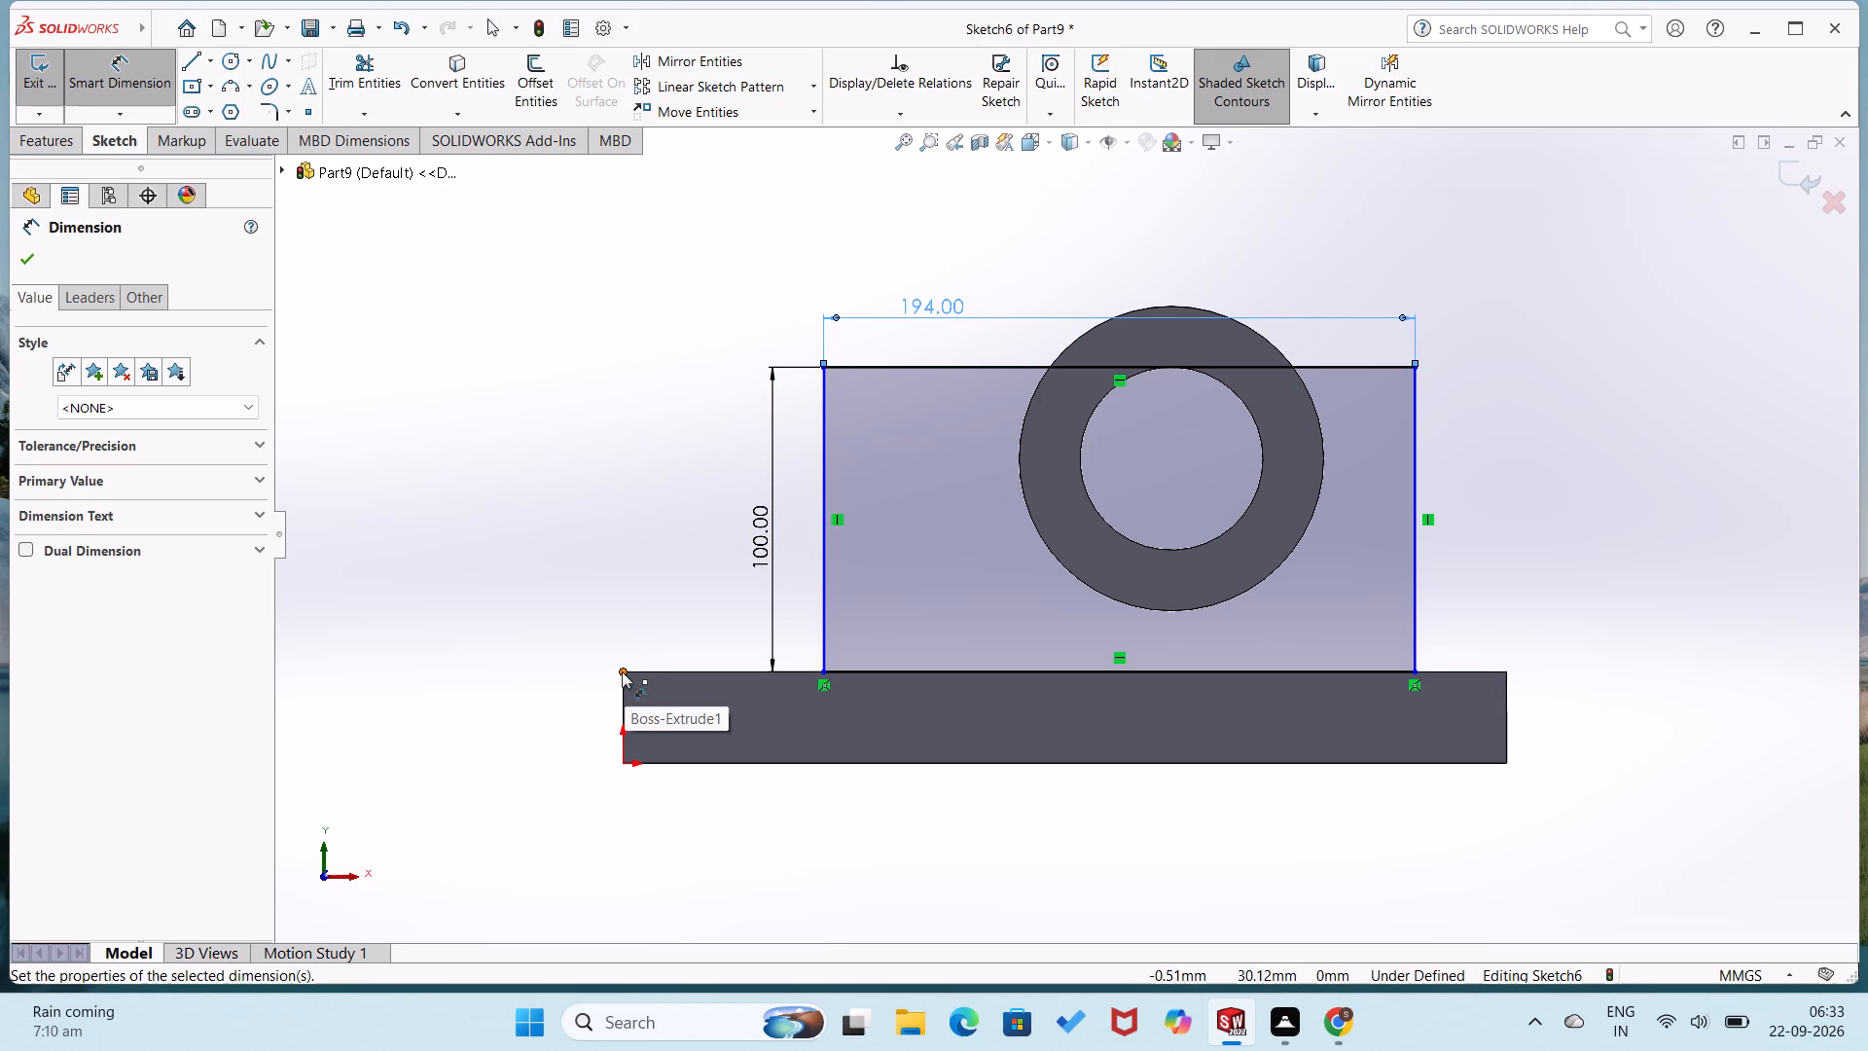
# Dimension the horizontal distance from the base's upper-left corner to the rectangle's lower-left corner as 36 mm.
pyautogui.moveTo(622, 671); pyautogui.dragTo(665, 690)
pyautogui.click(824, 669)
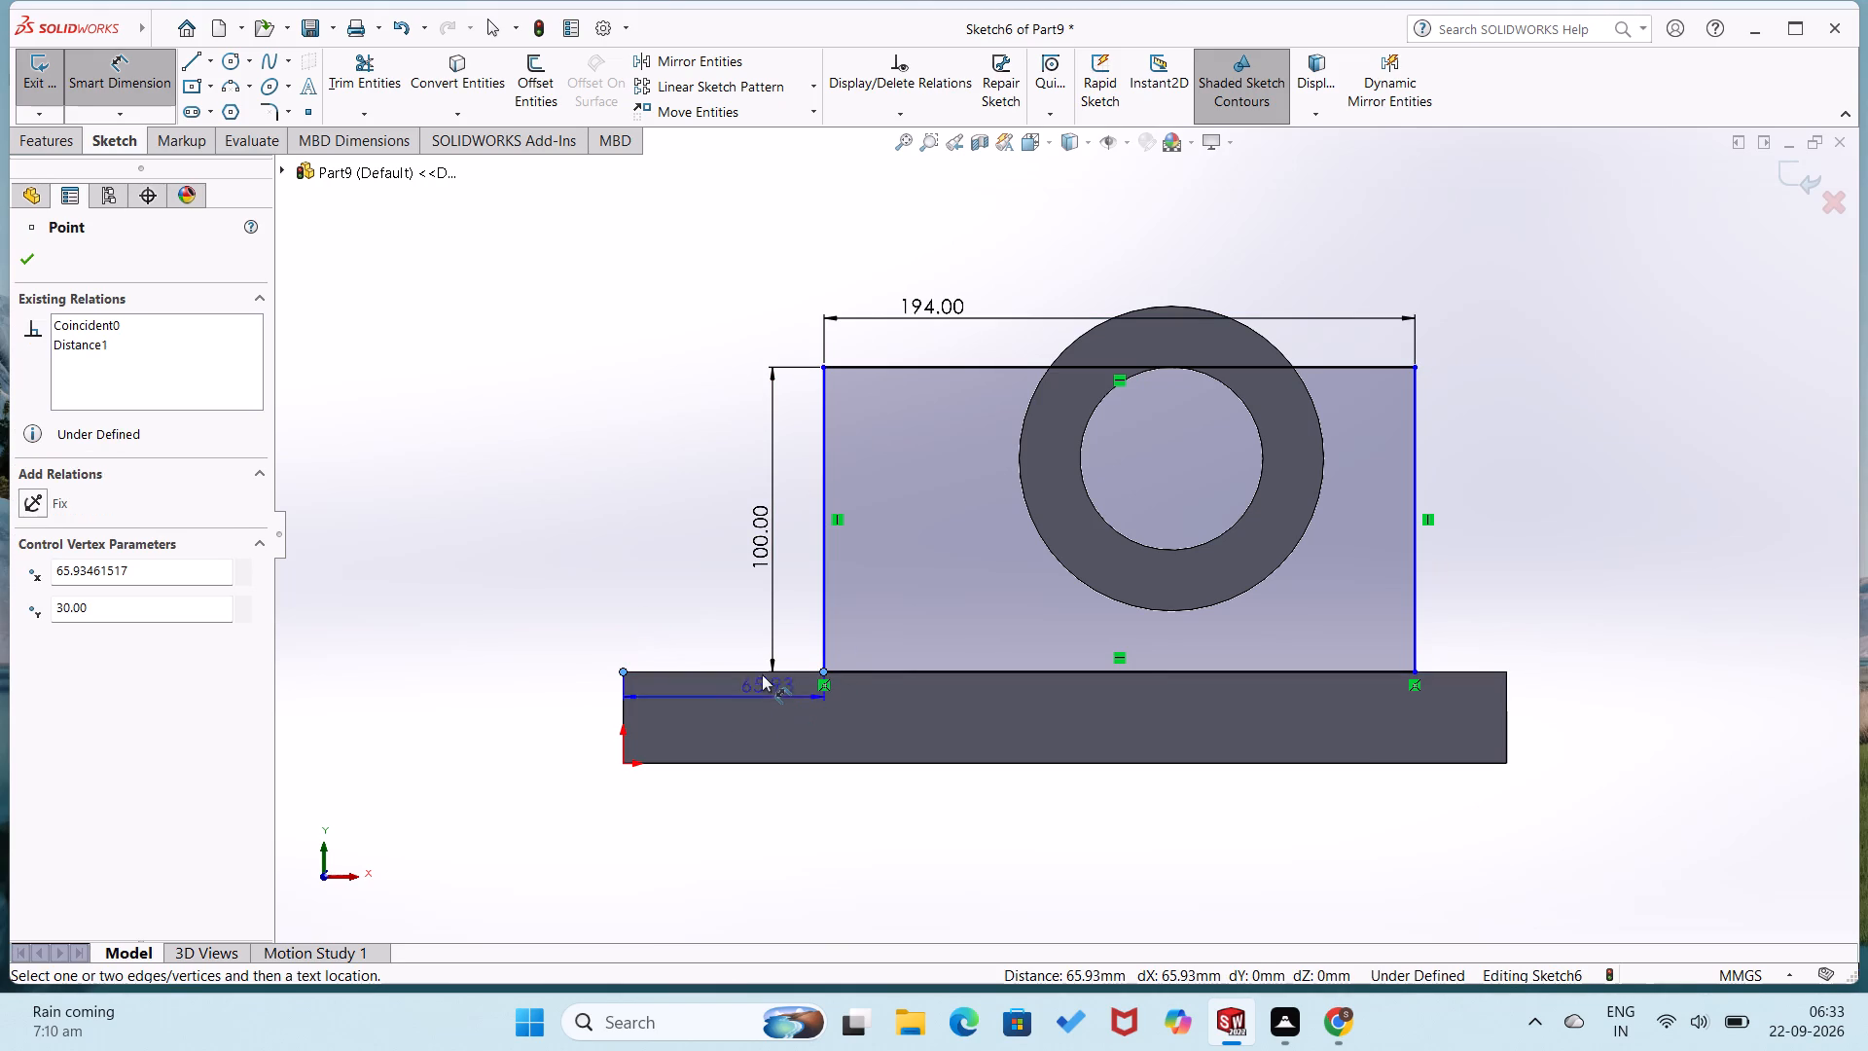
pyautogui.click(762, 654)
pyautogui.write('36')
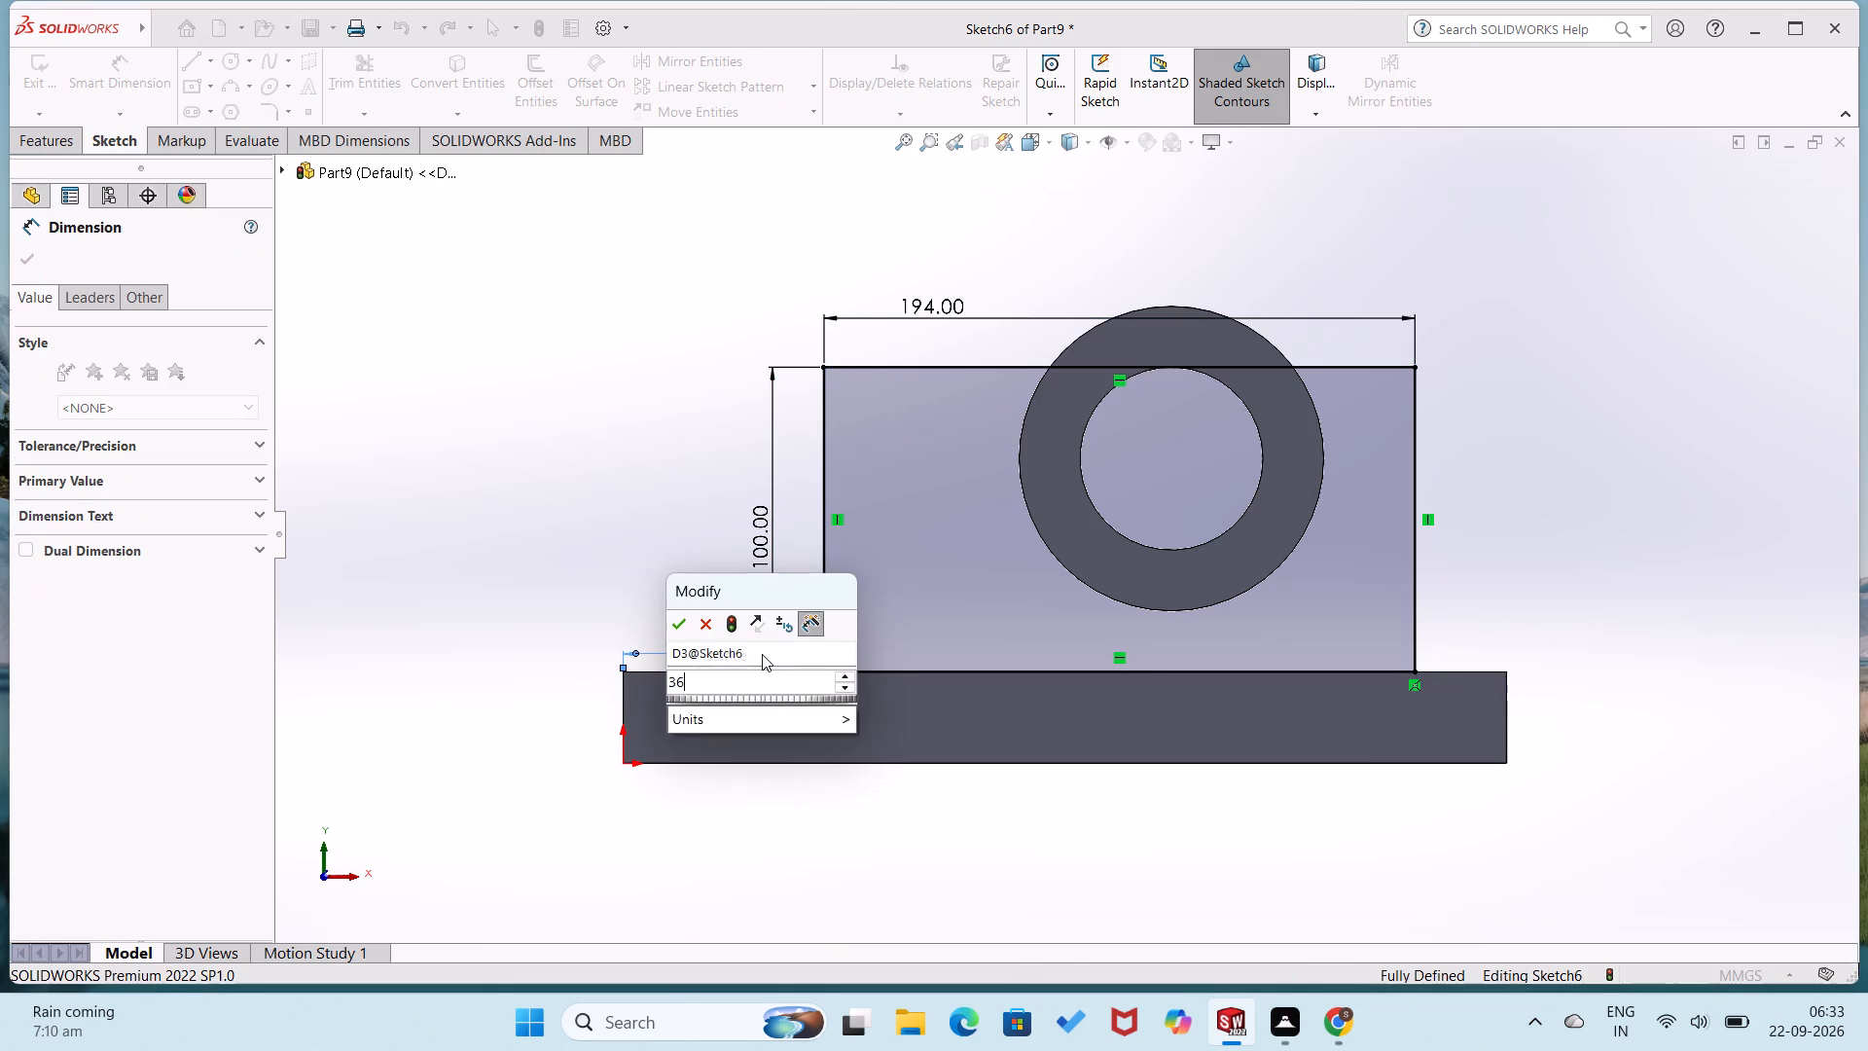
pyautogui.press('Return')
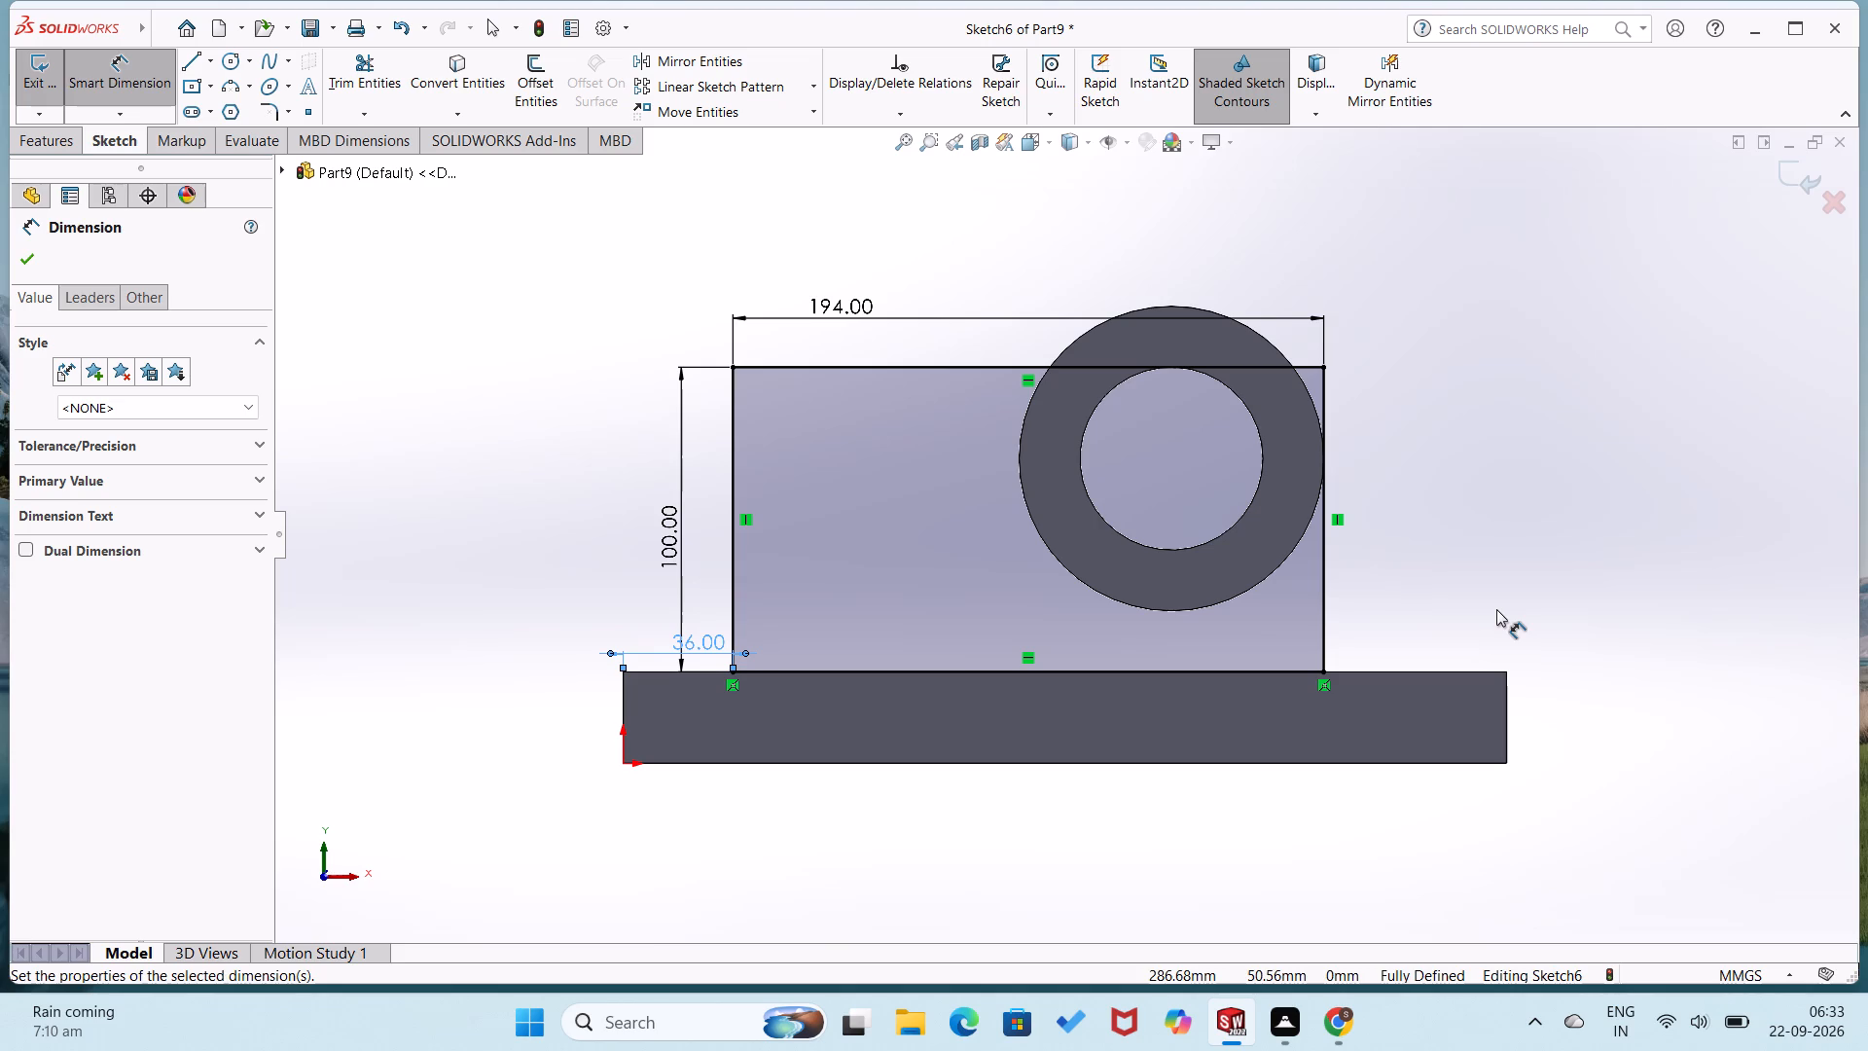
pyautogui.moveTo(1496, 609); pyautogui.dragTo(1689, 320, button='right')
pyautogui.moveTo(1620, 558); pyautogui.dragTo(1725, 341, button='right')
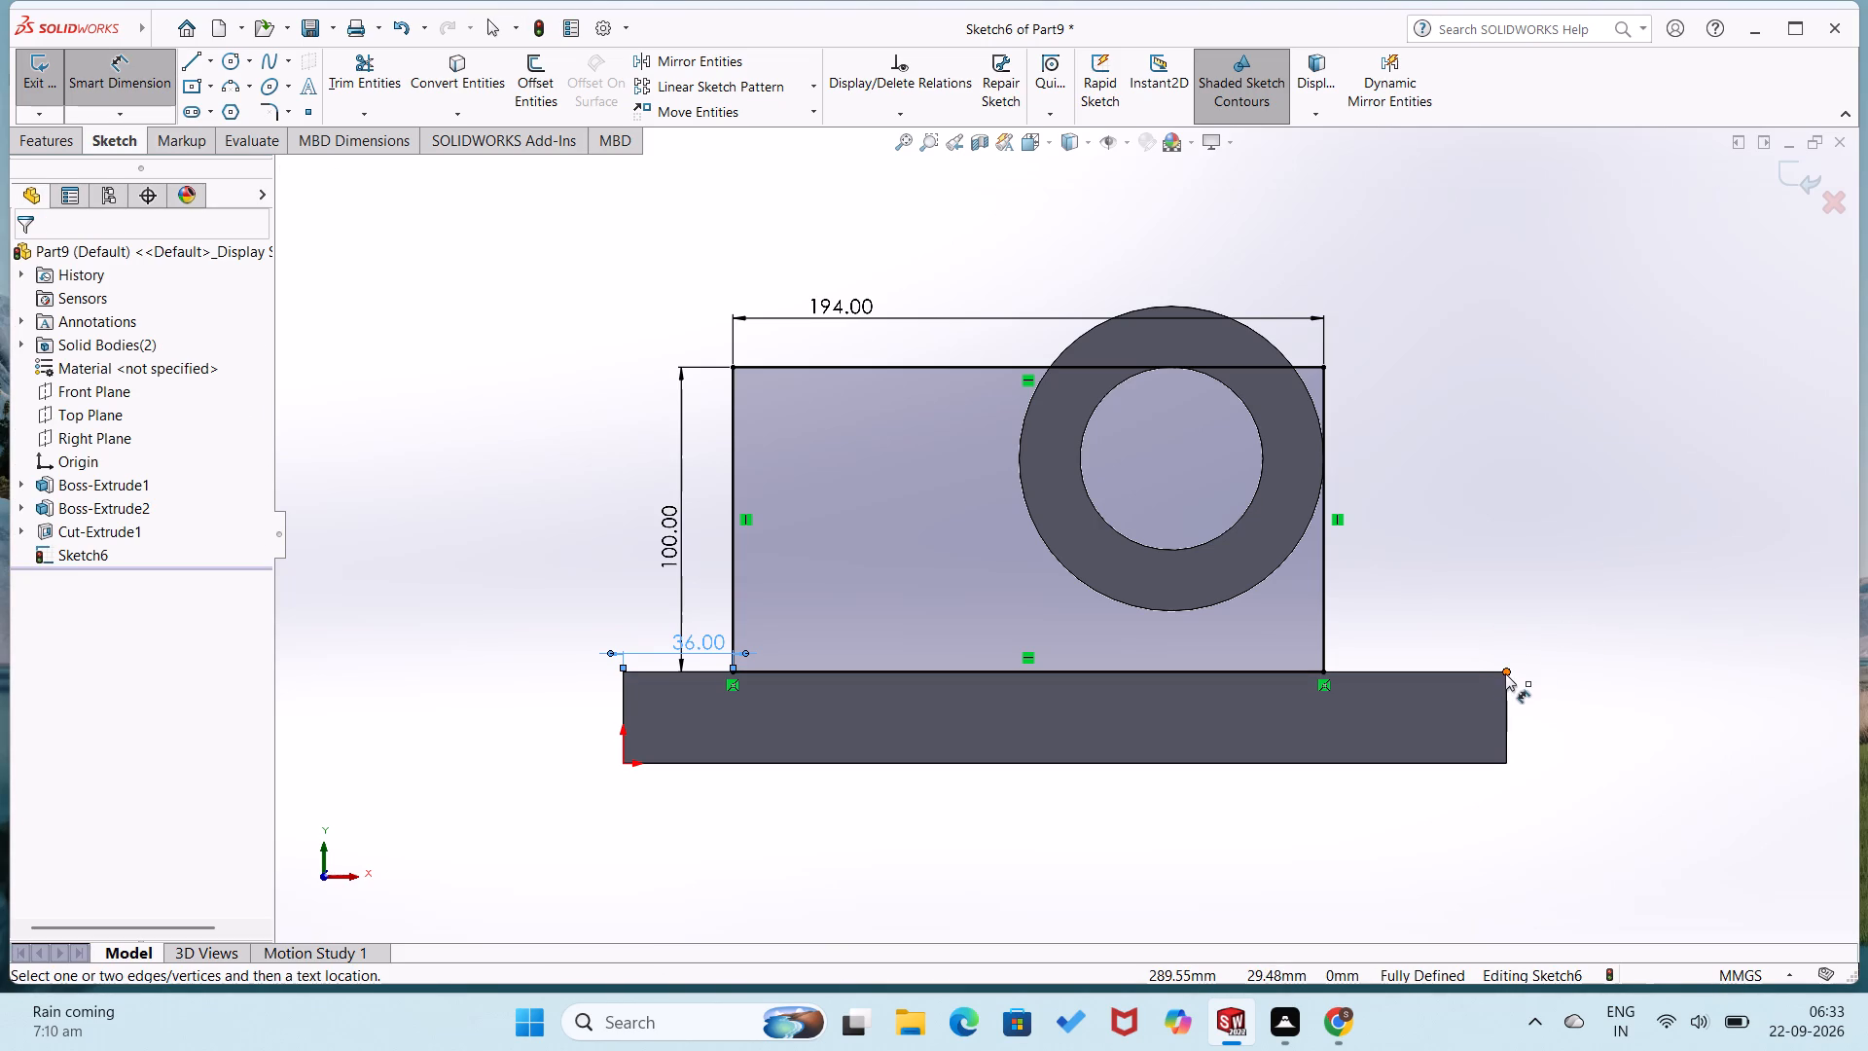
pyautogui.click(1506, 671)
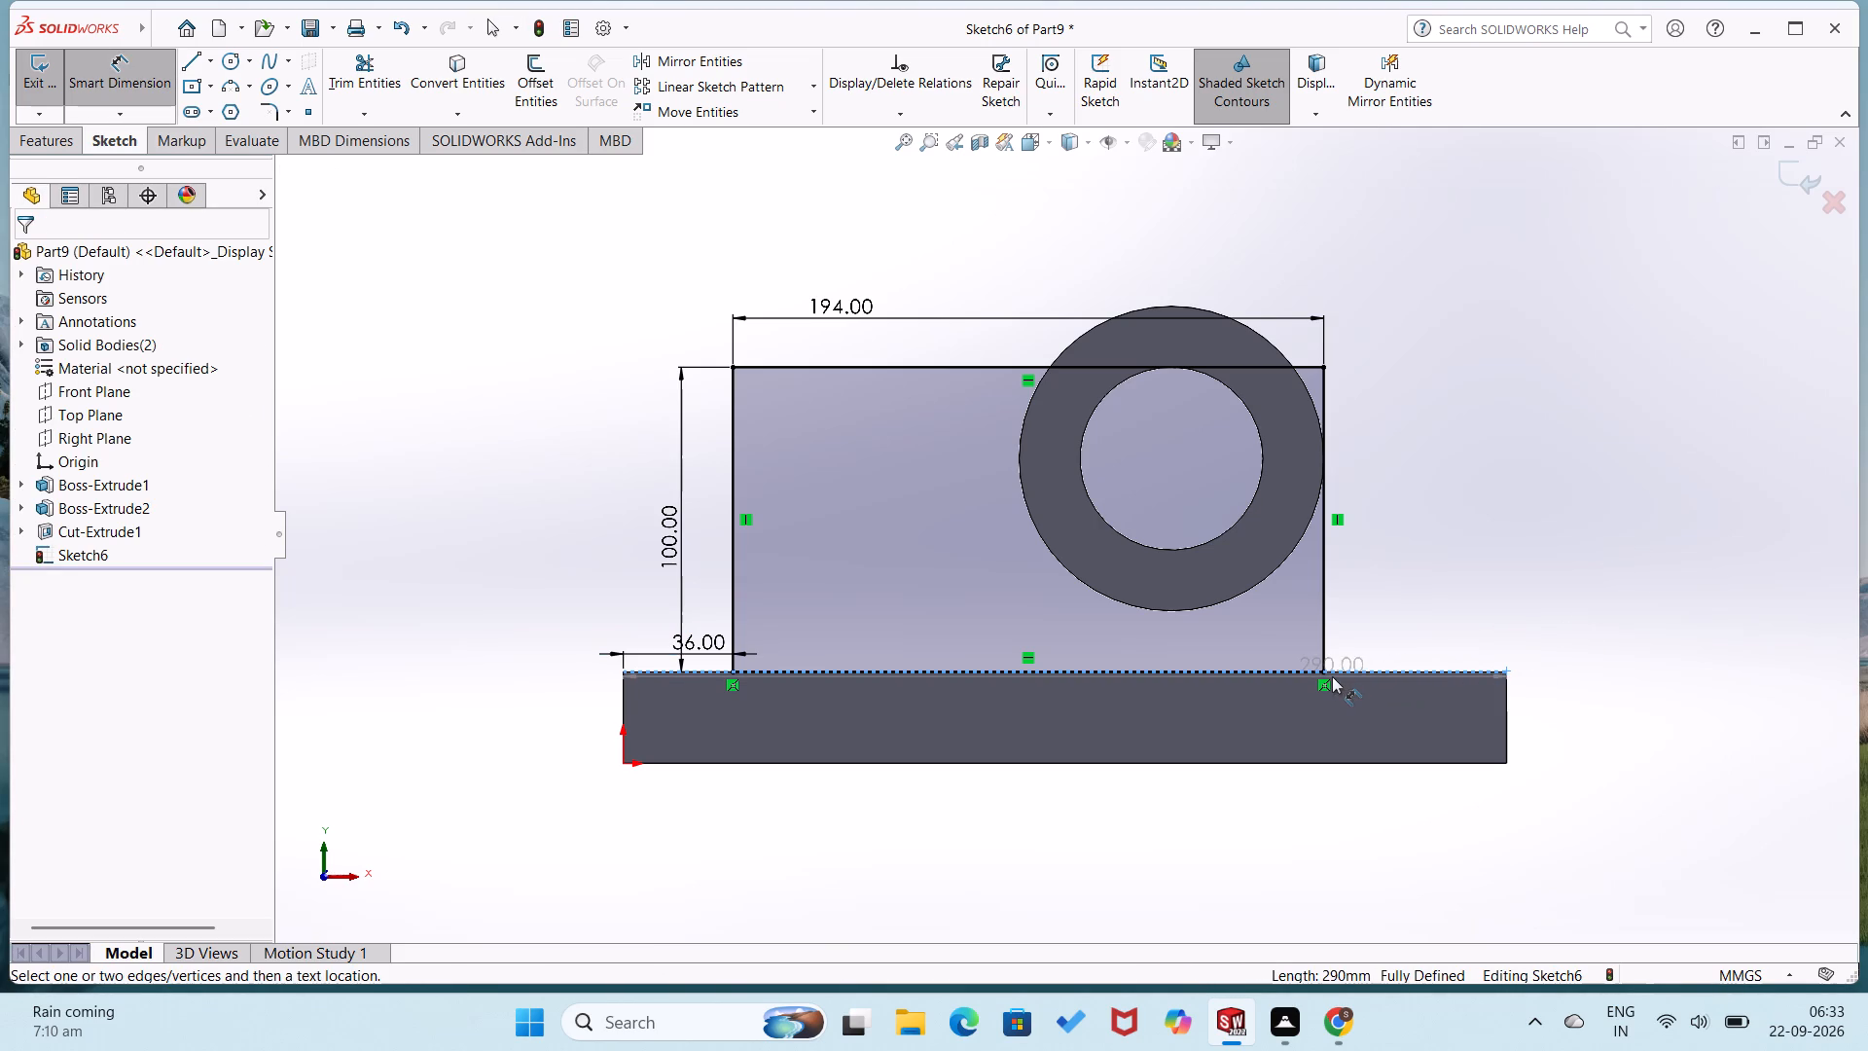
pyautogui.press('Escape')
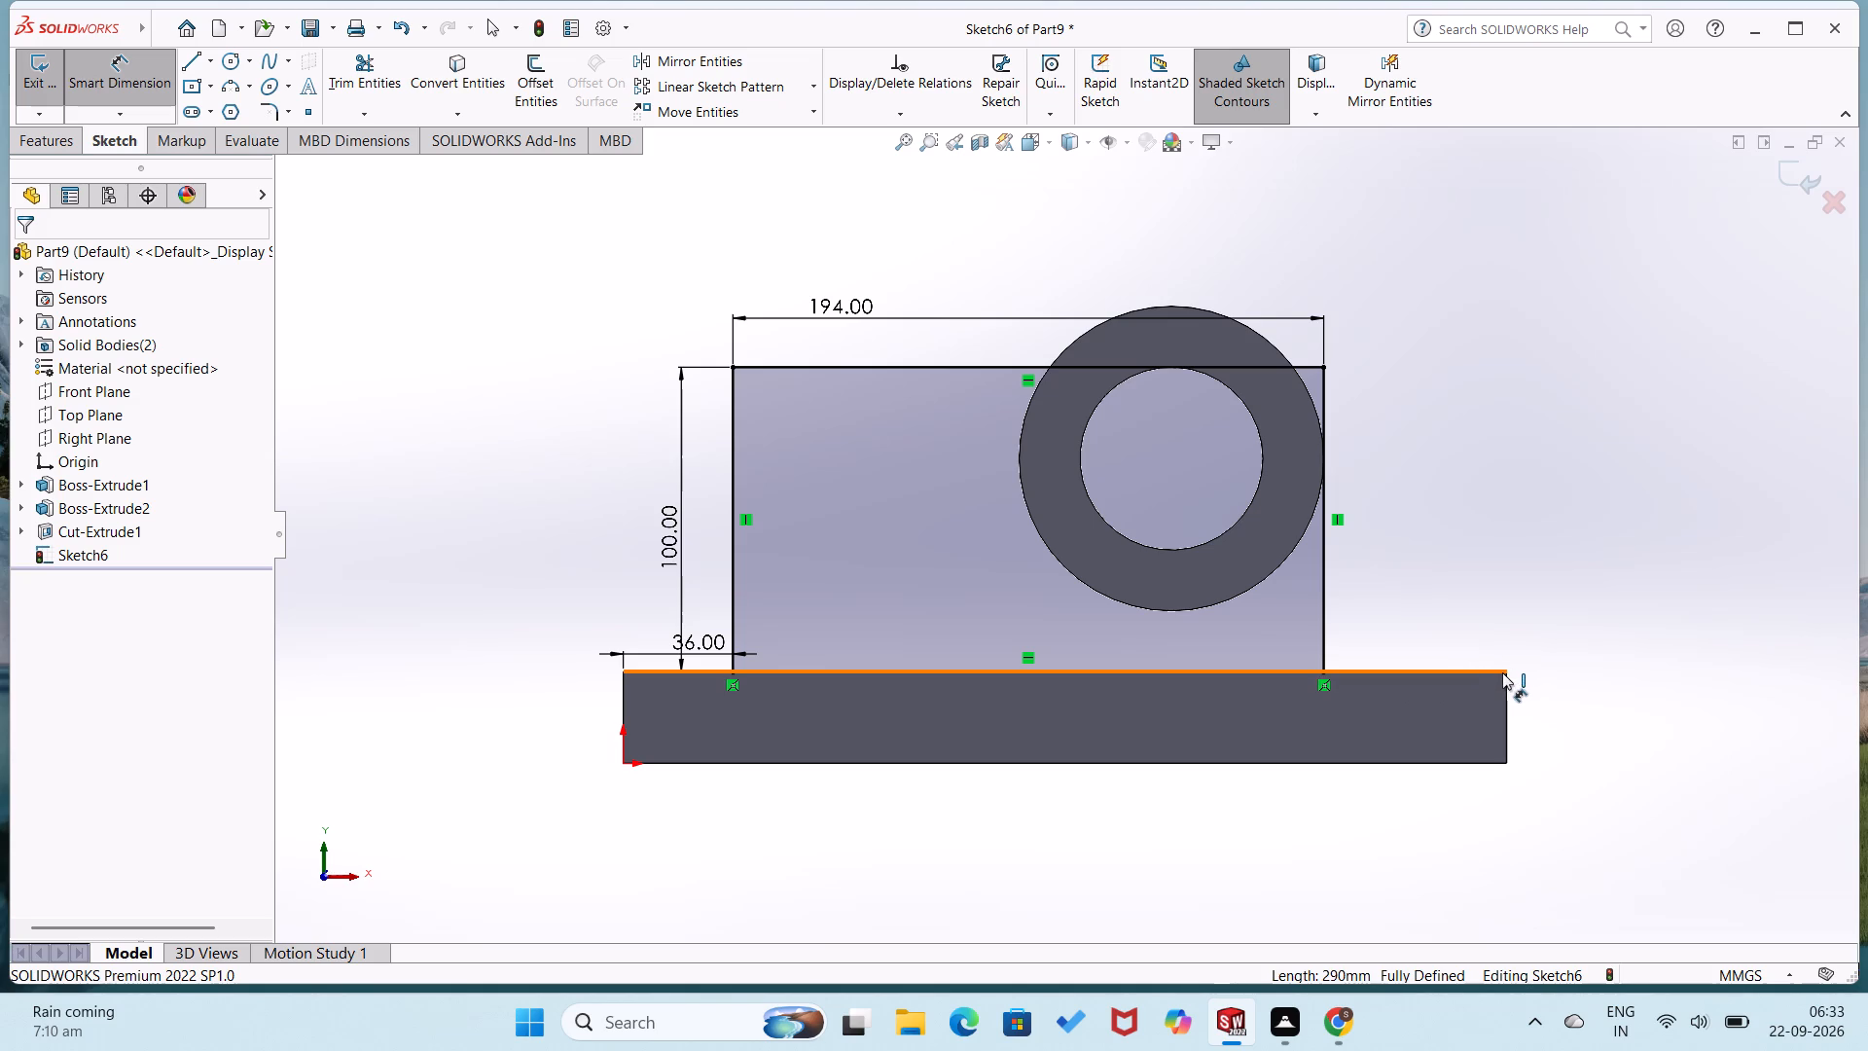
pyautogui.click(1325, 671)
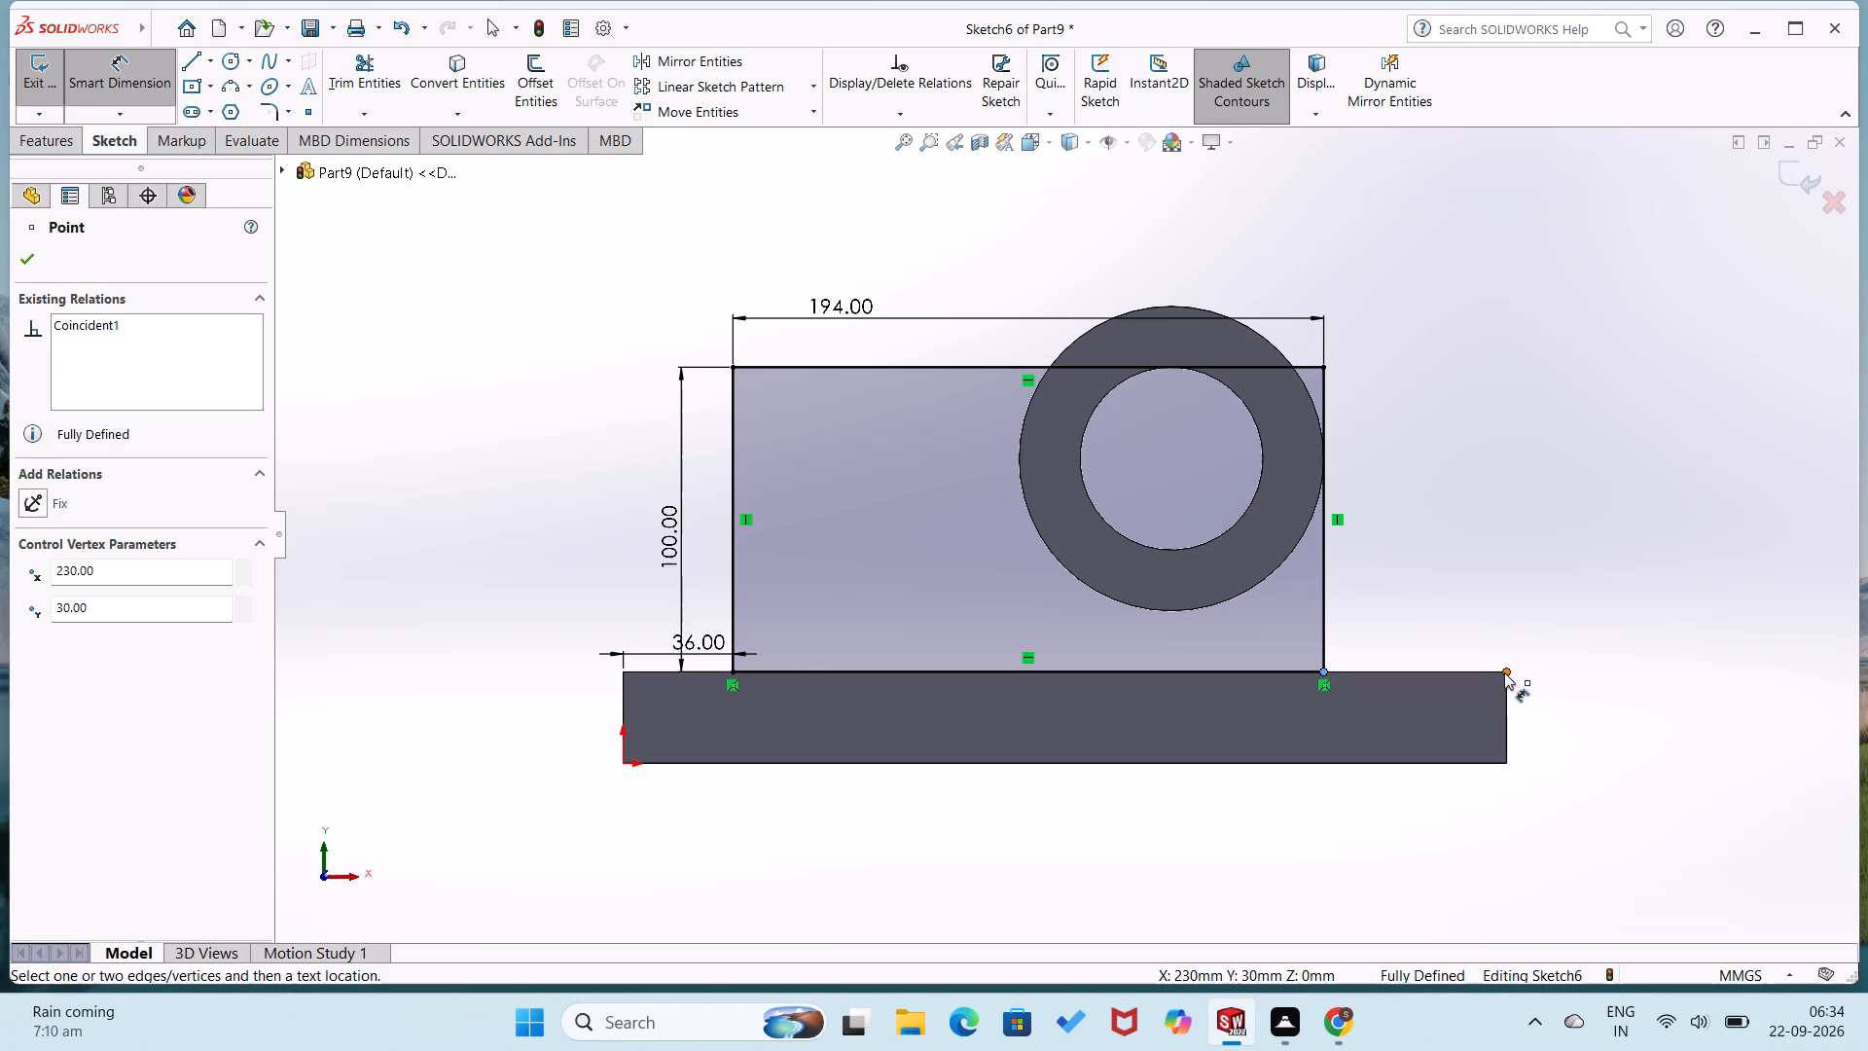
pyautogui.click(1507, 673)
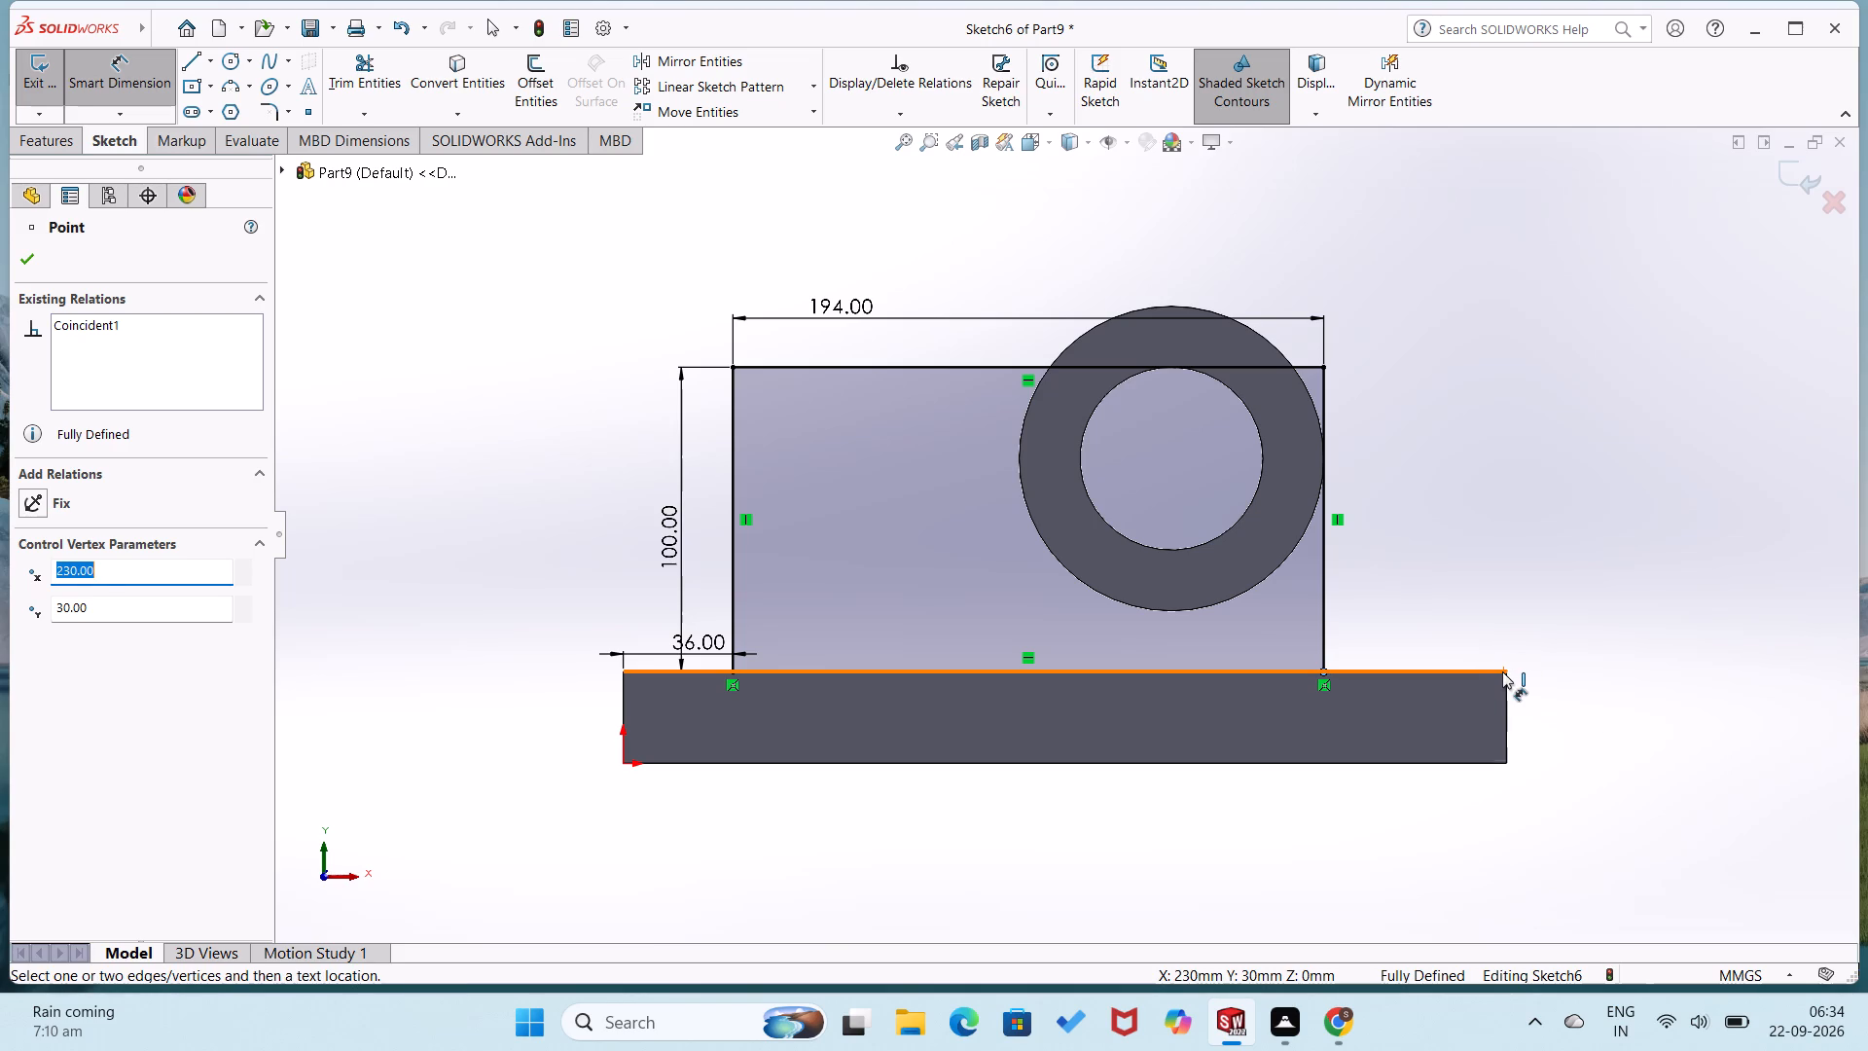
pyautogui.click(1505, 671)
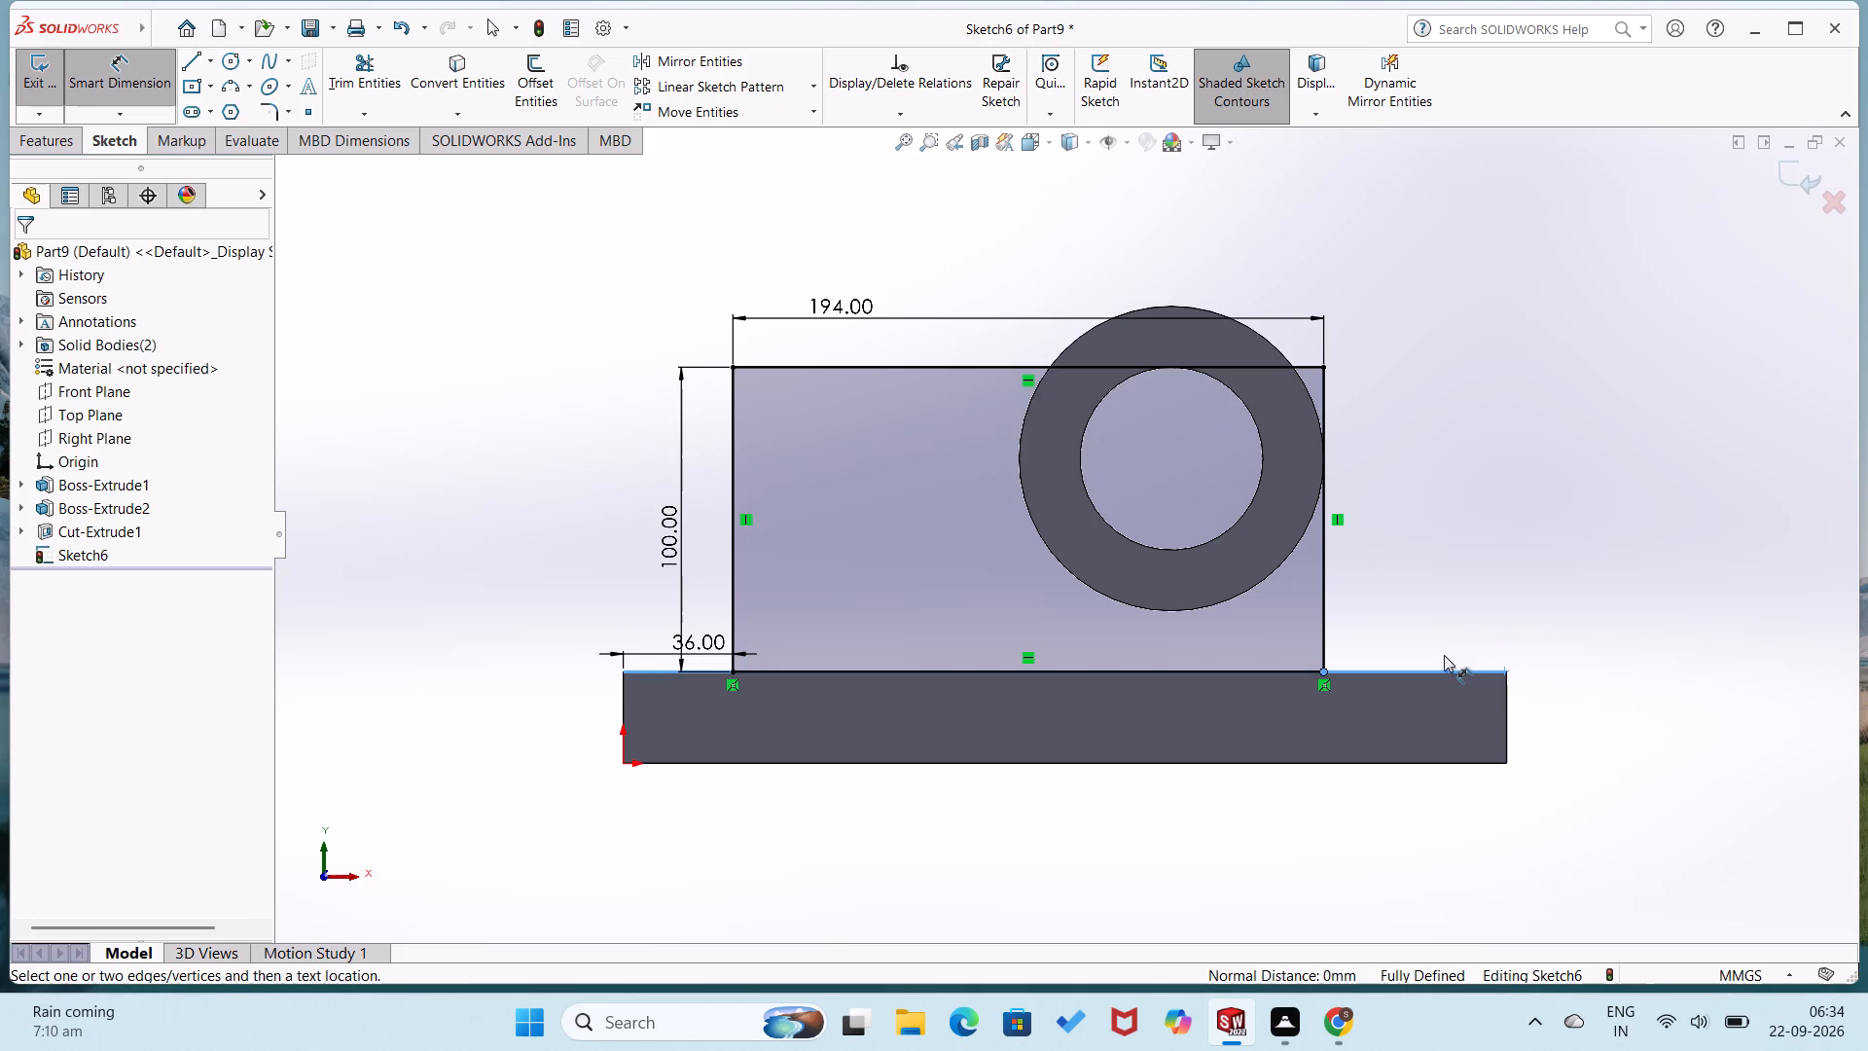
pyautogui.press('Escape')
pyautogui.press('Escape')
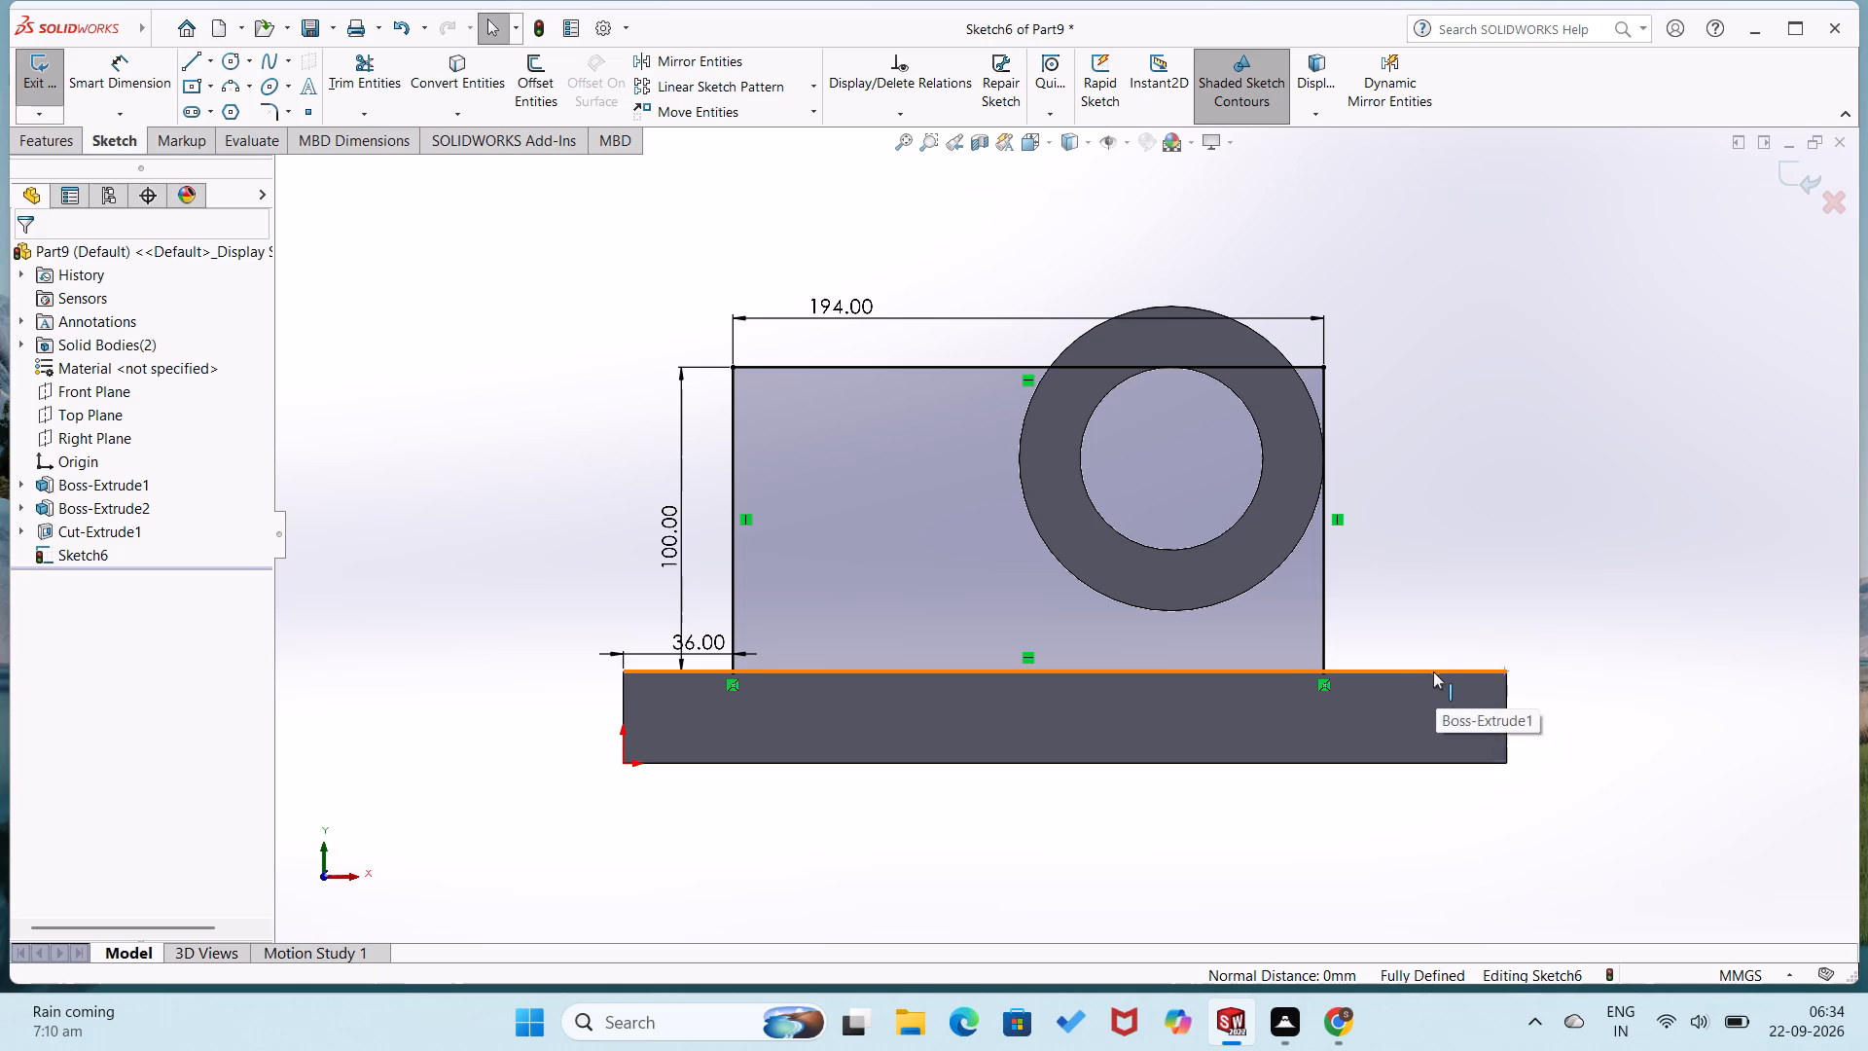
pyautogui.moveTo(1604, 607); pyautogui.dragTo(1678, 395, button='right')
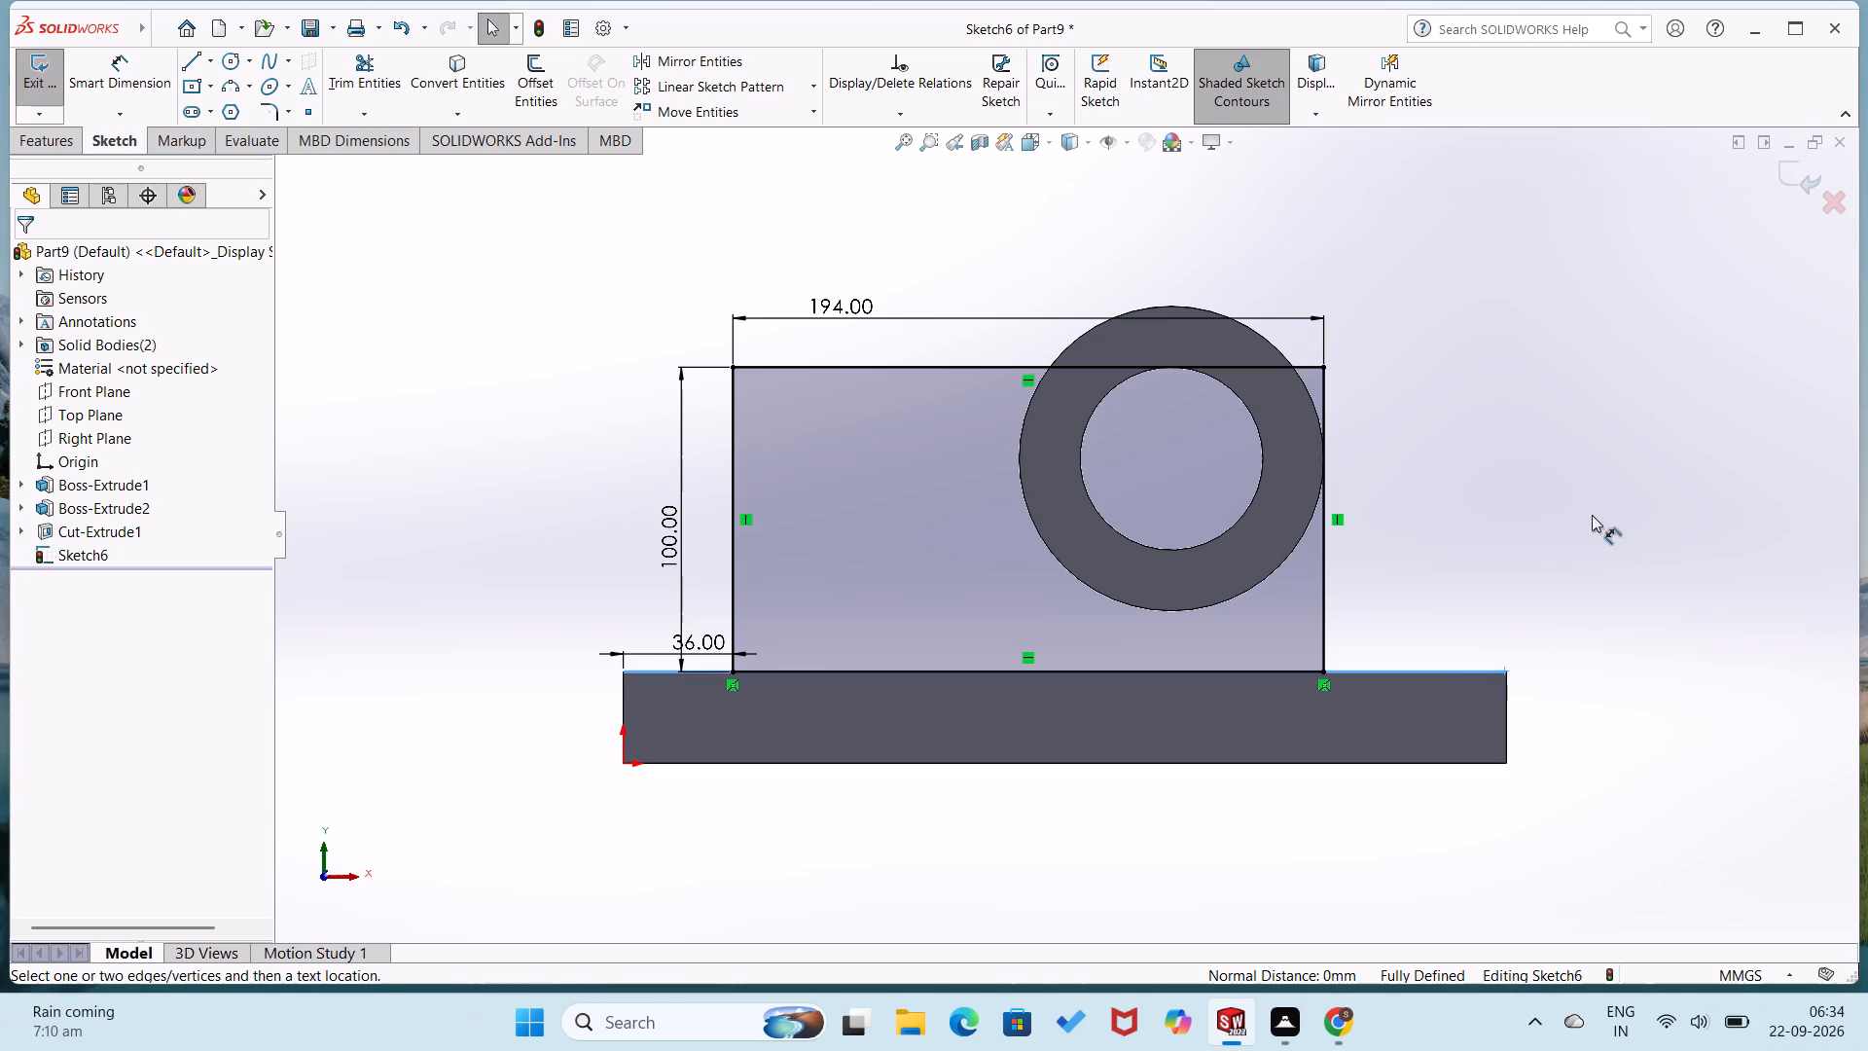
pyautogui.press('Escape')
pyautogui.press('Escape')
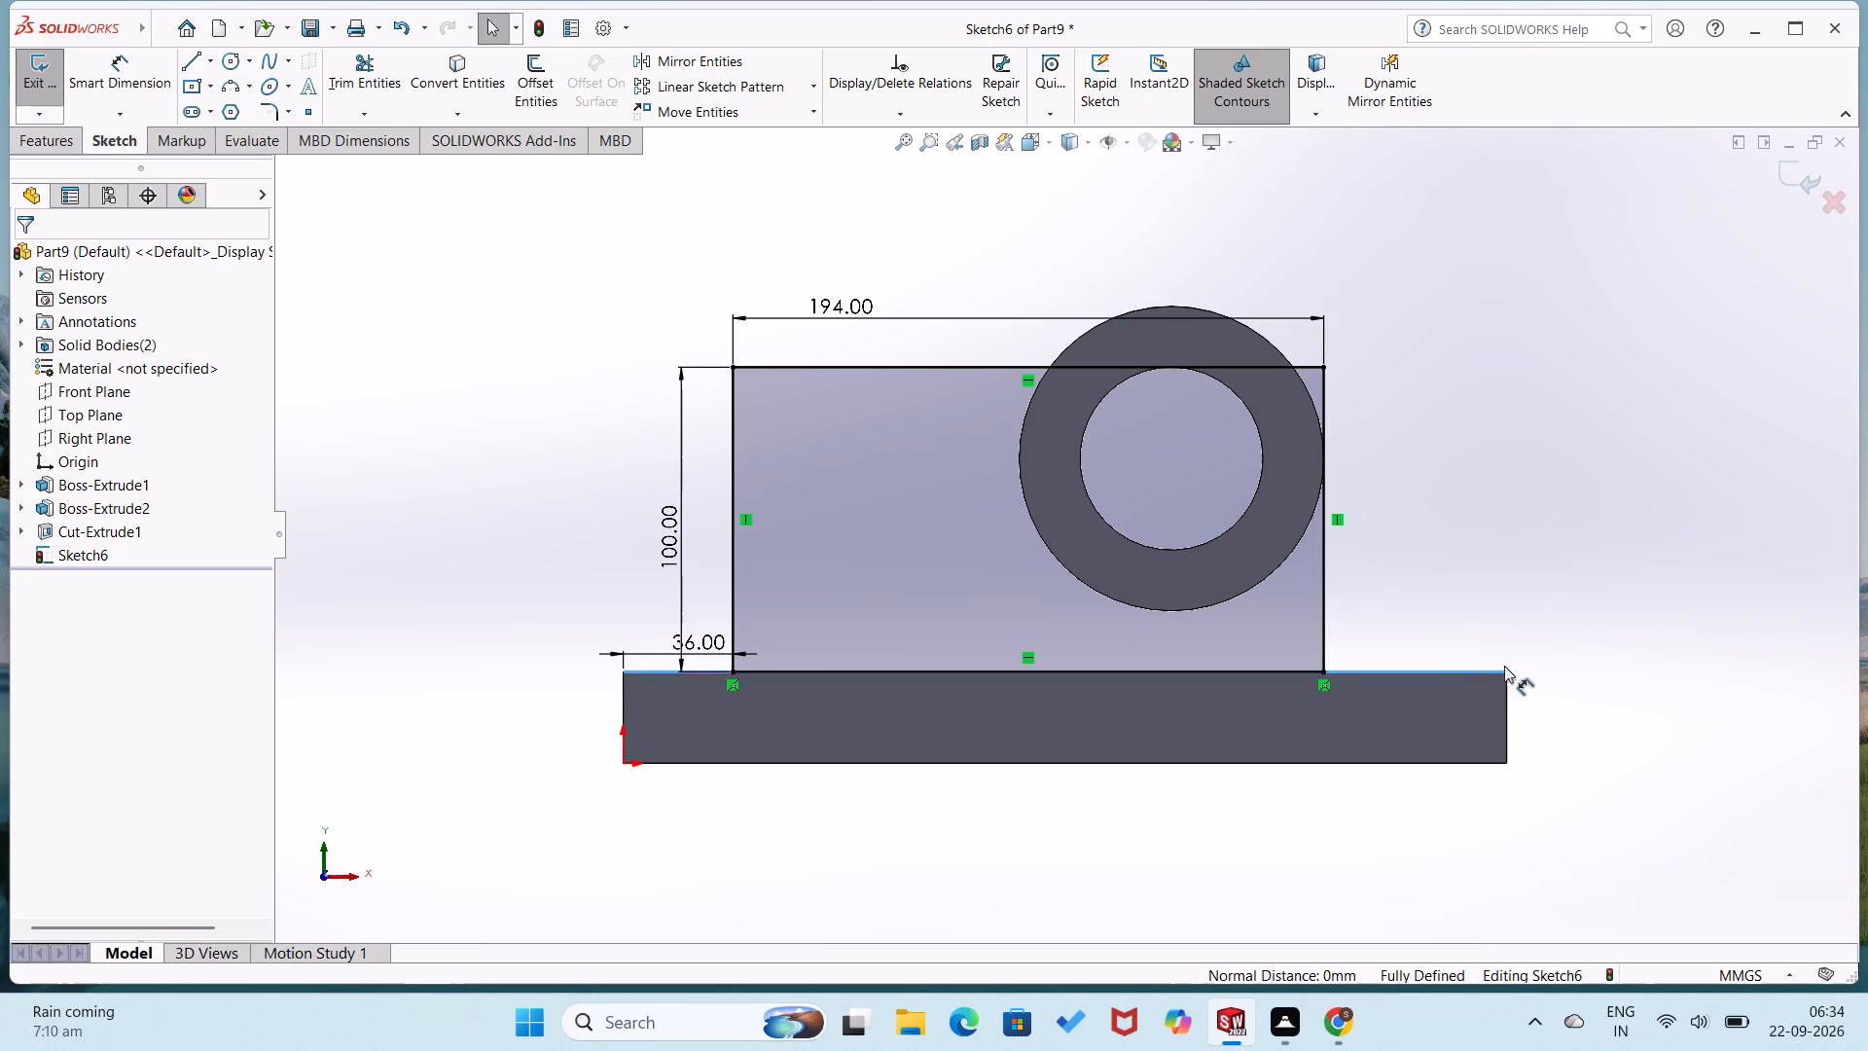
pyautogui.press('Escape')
# Dimension the horizontal distance between the base's upper-right corner and the rectangle's lower-right corner.
pyautogui.moveTo(1548, 677); pyautogui.dragTo(1649, 466, button='right')
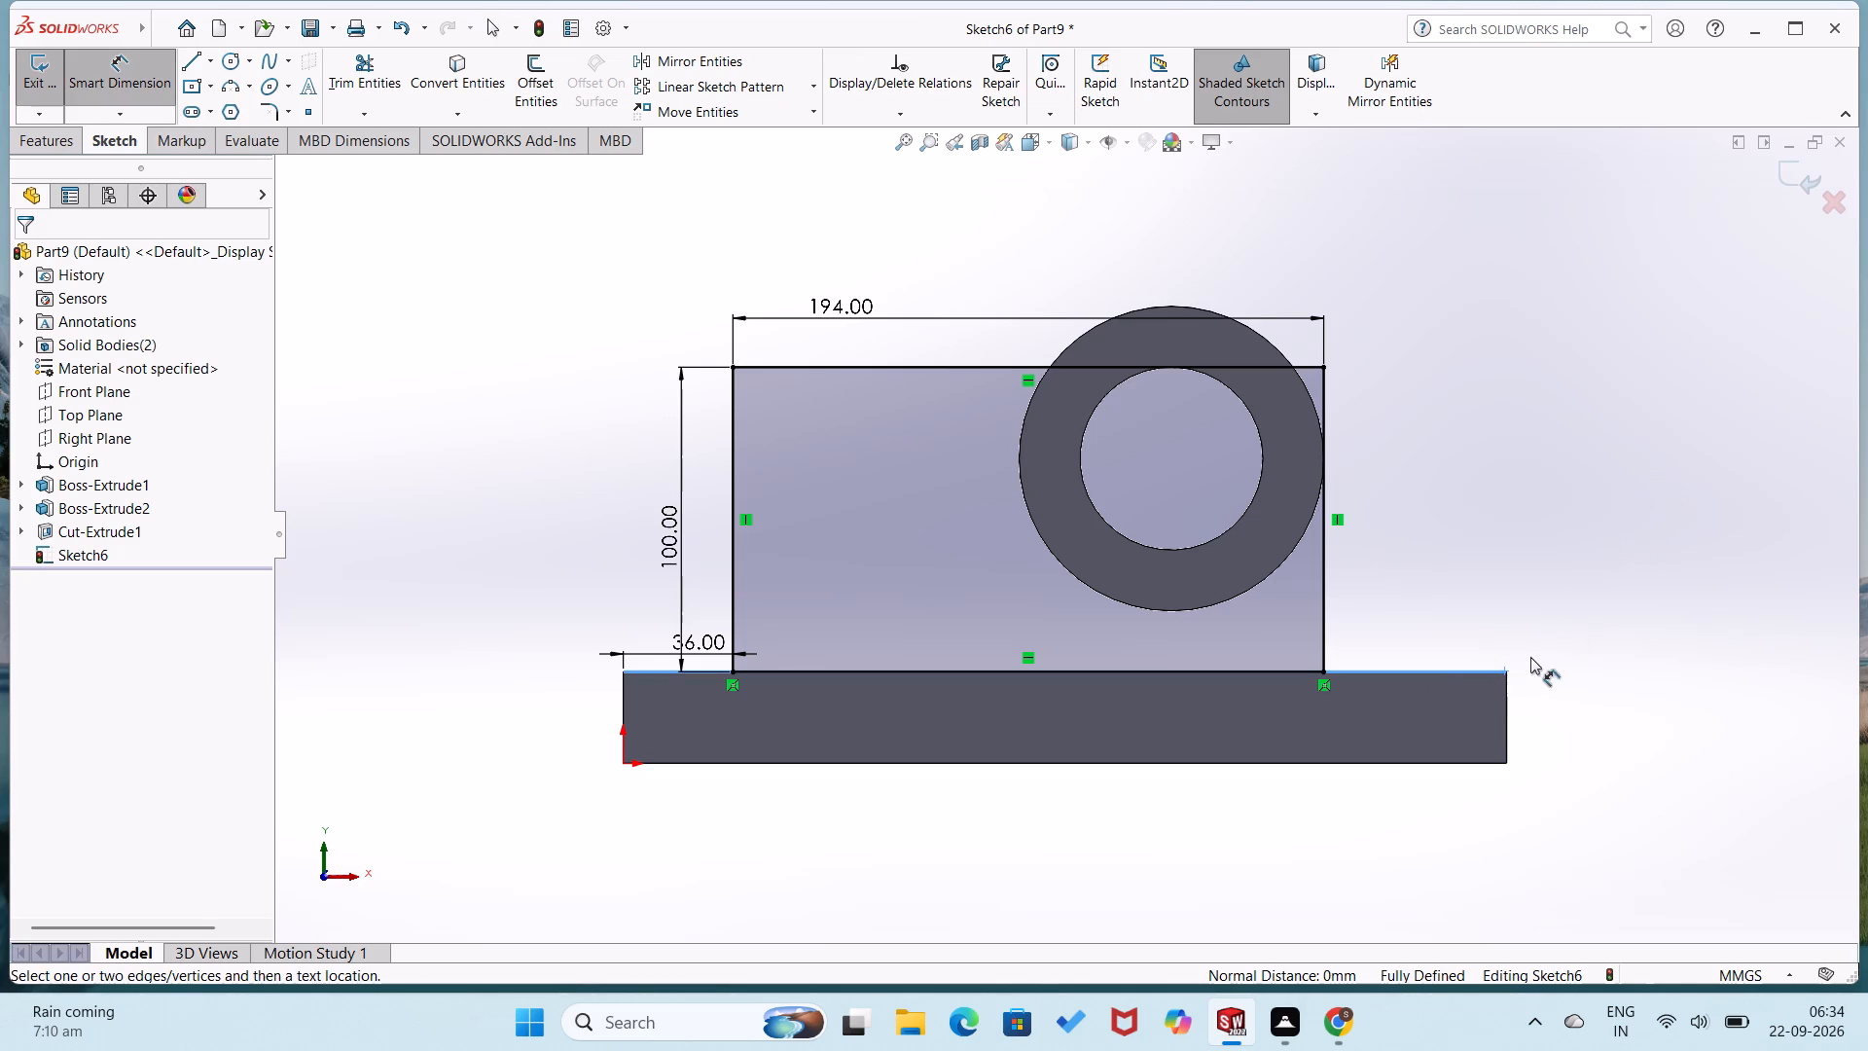
pyautogui.click(1504, 674)
pyautogui.press('Escape')
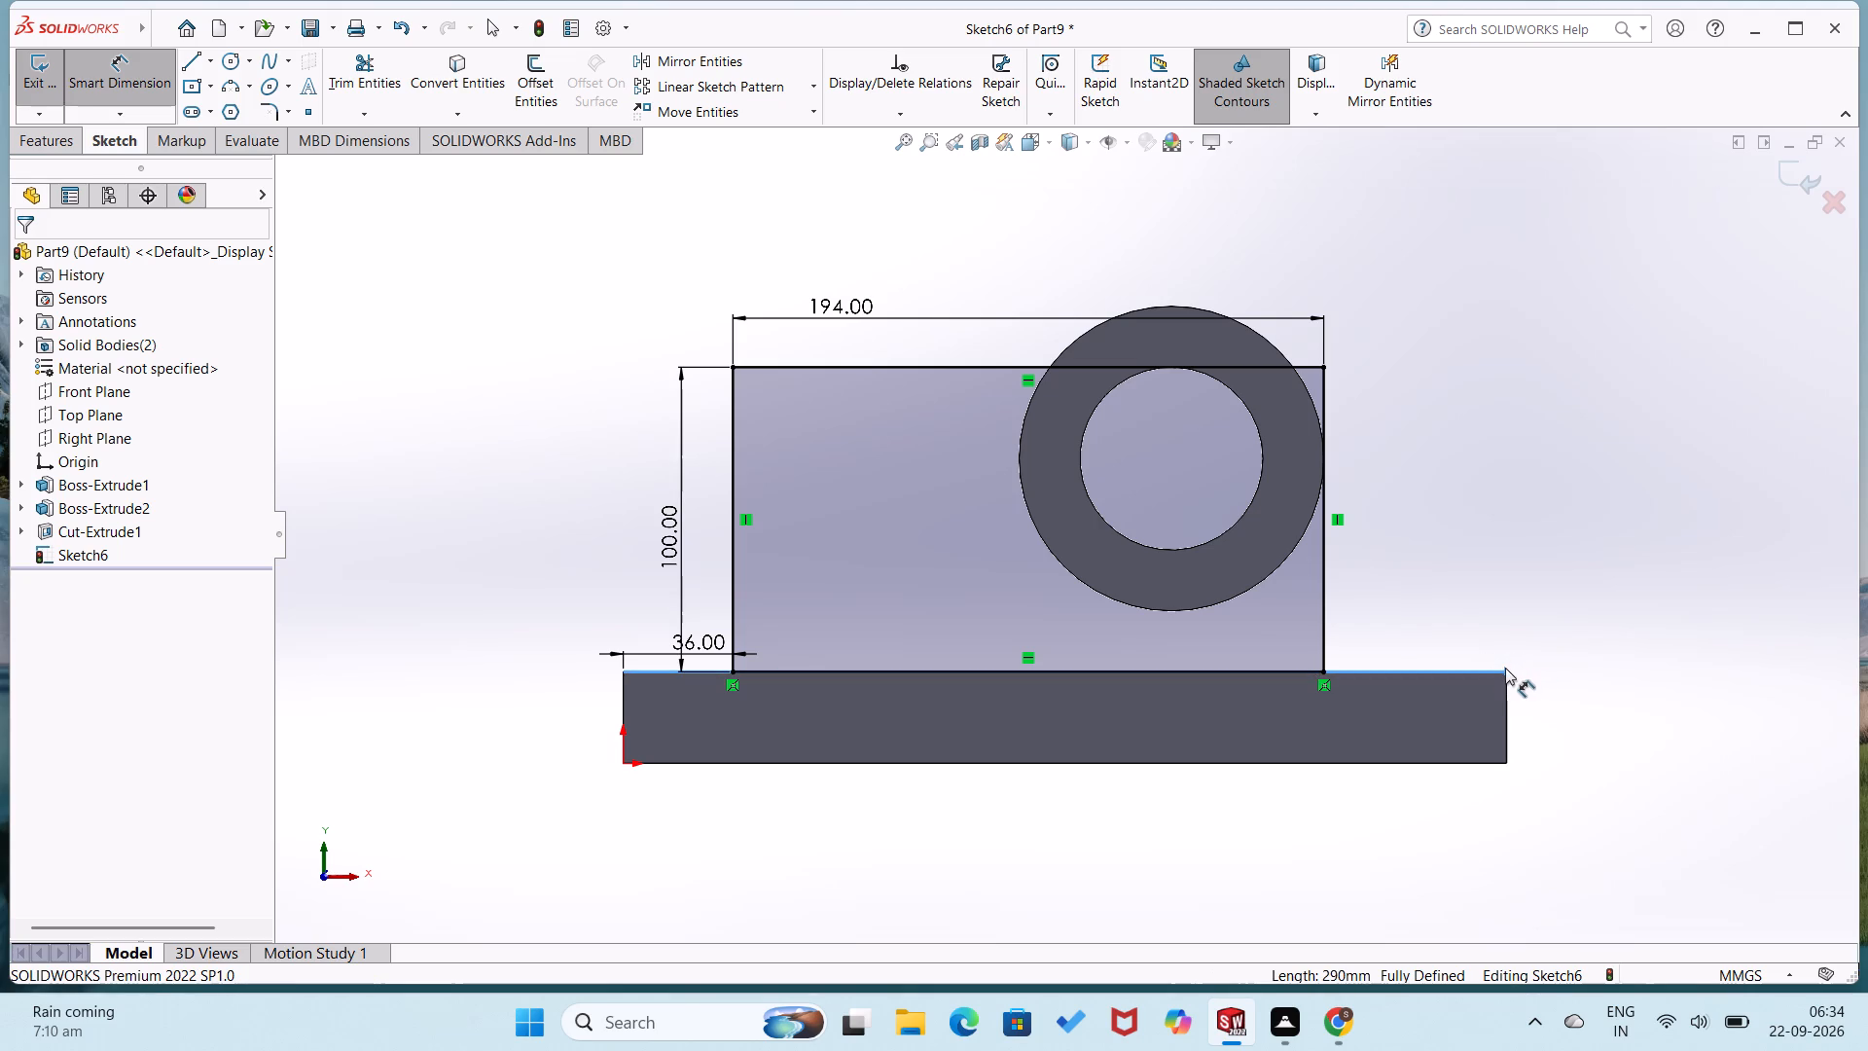
pyautogui.click(1505, 671)
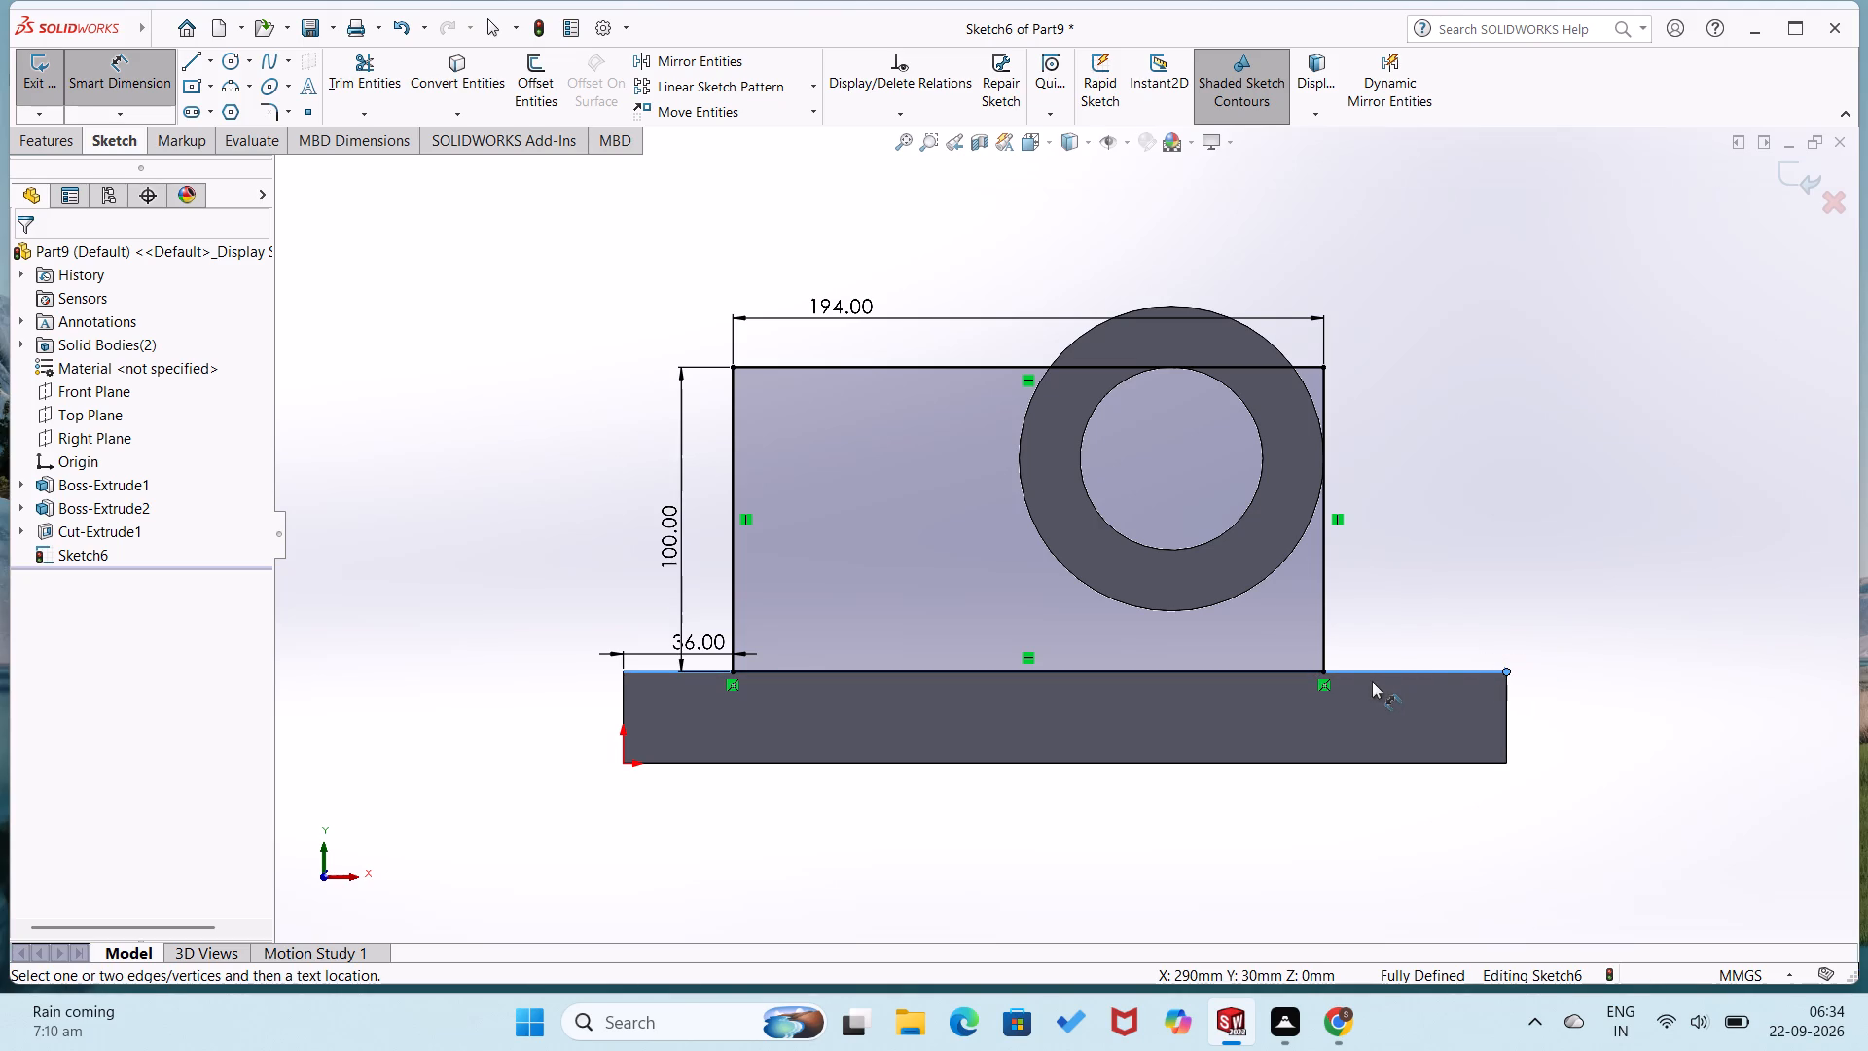
pyautogui.click(1321, 670)
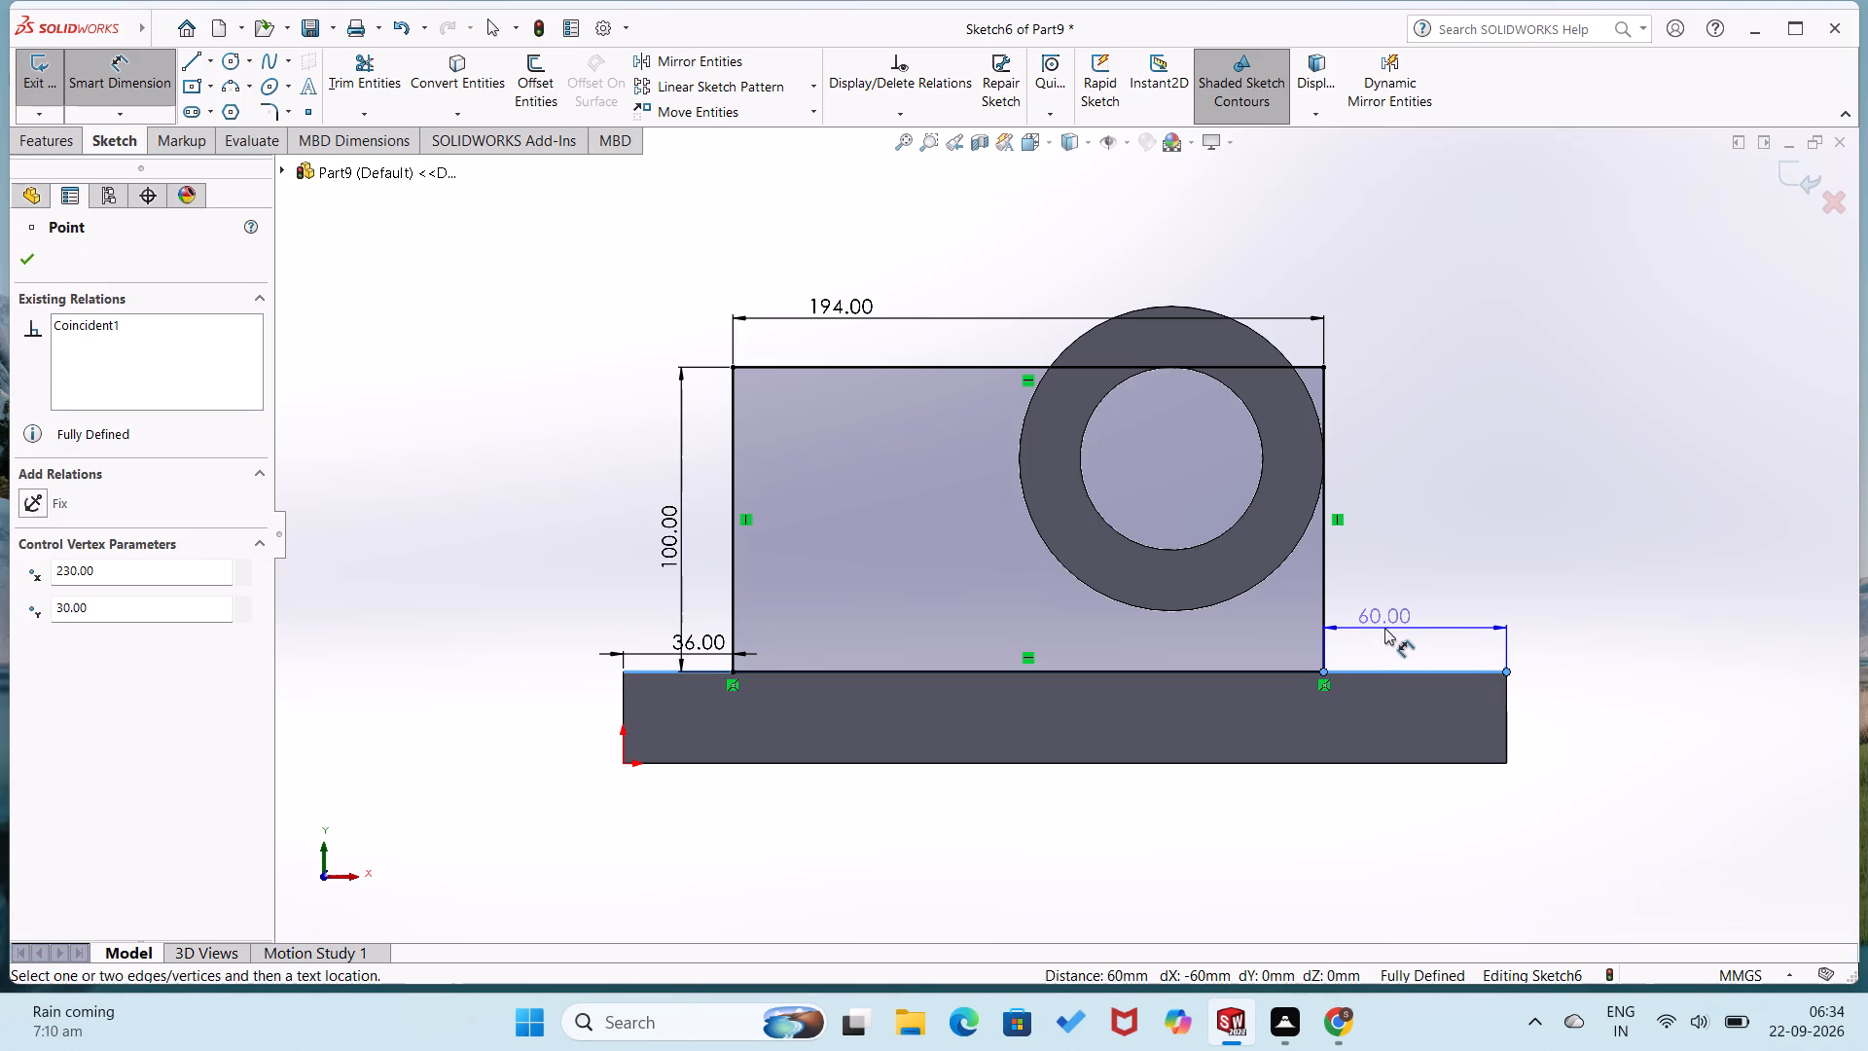
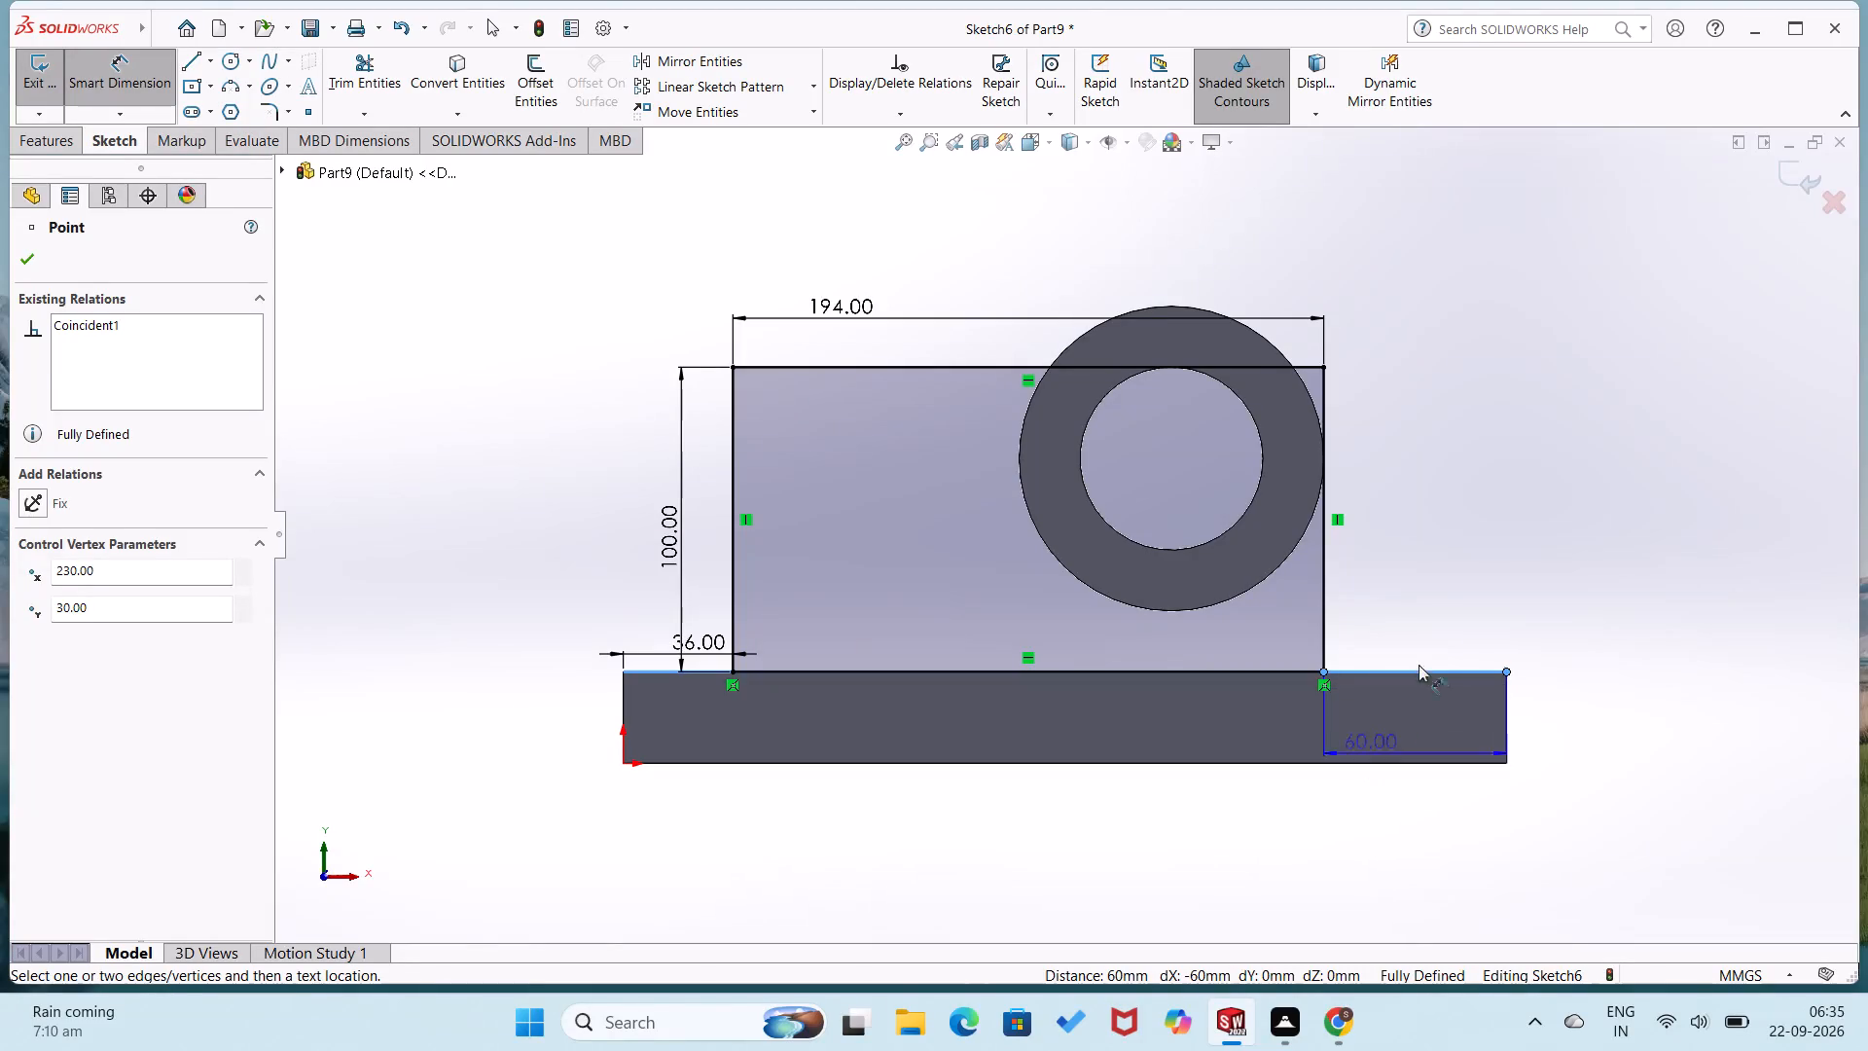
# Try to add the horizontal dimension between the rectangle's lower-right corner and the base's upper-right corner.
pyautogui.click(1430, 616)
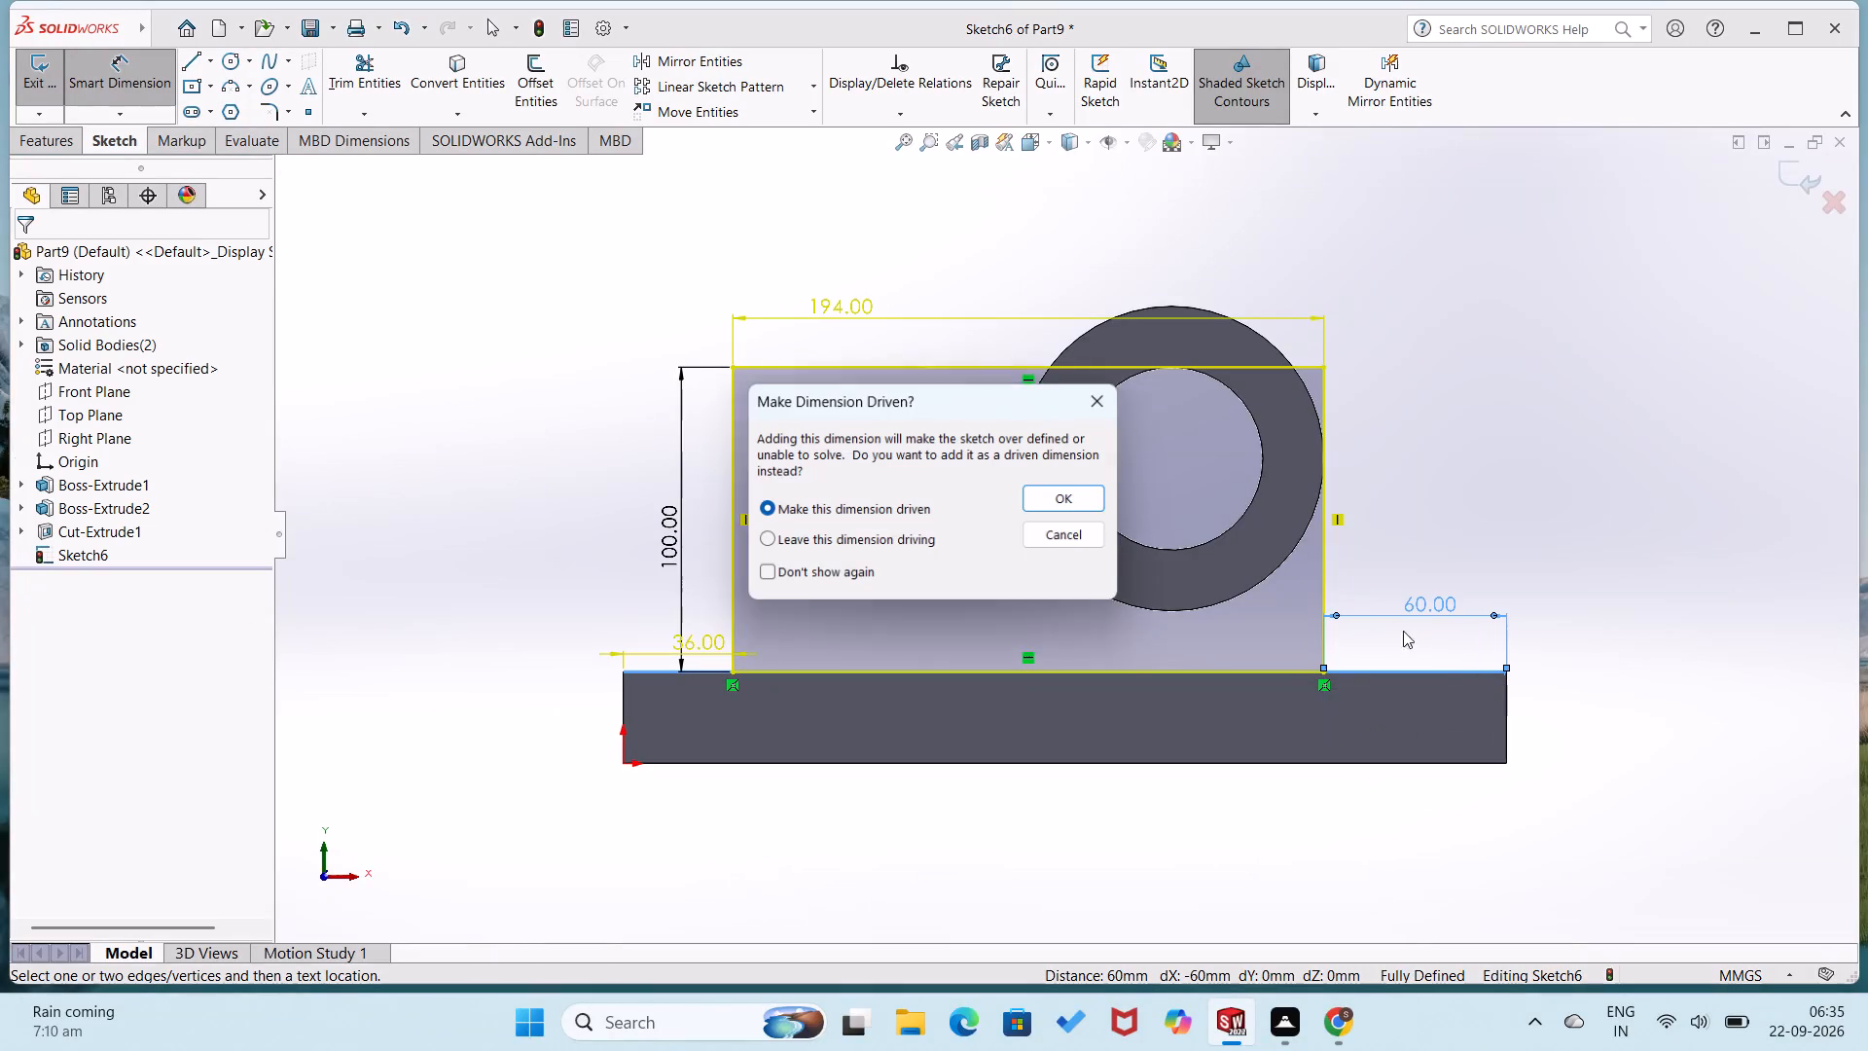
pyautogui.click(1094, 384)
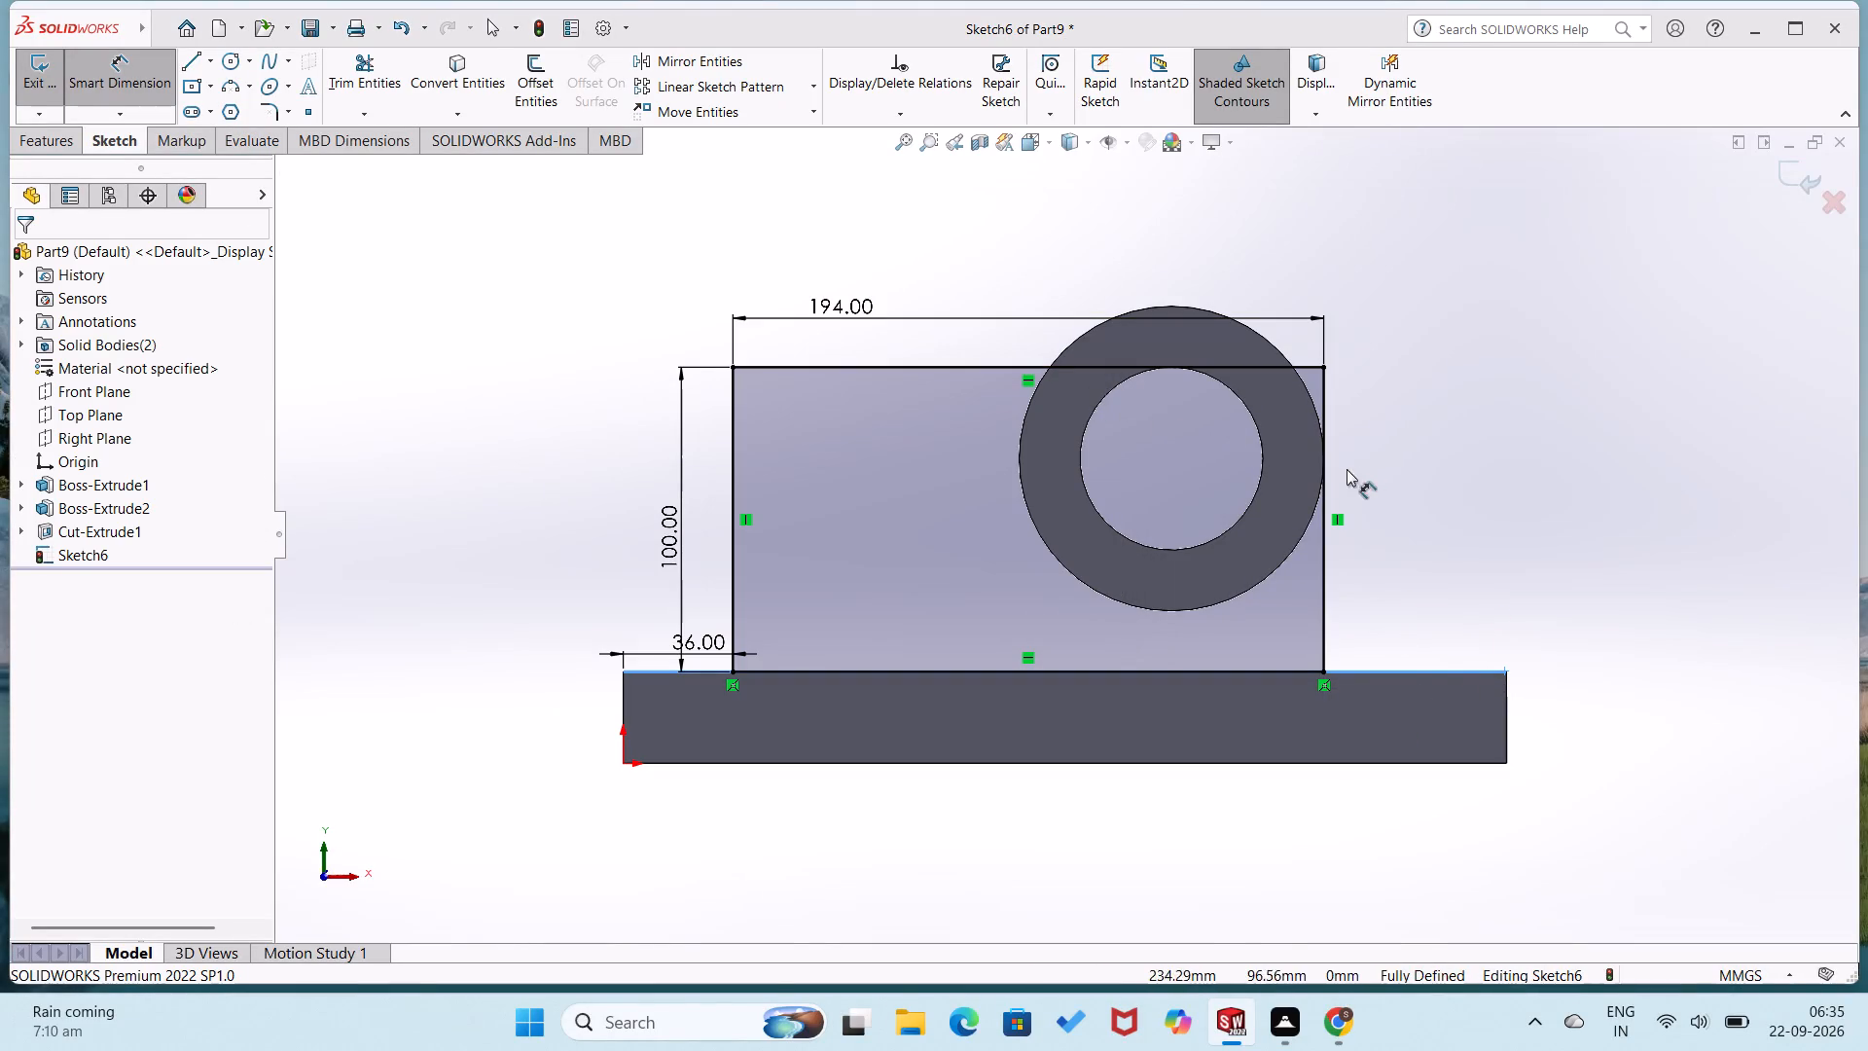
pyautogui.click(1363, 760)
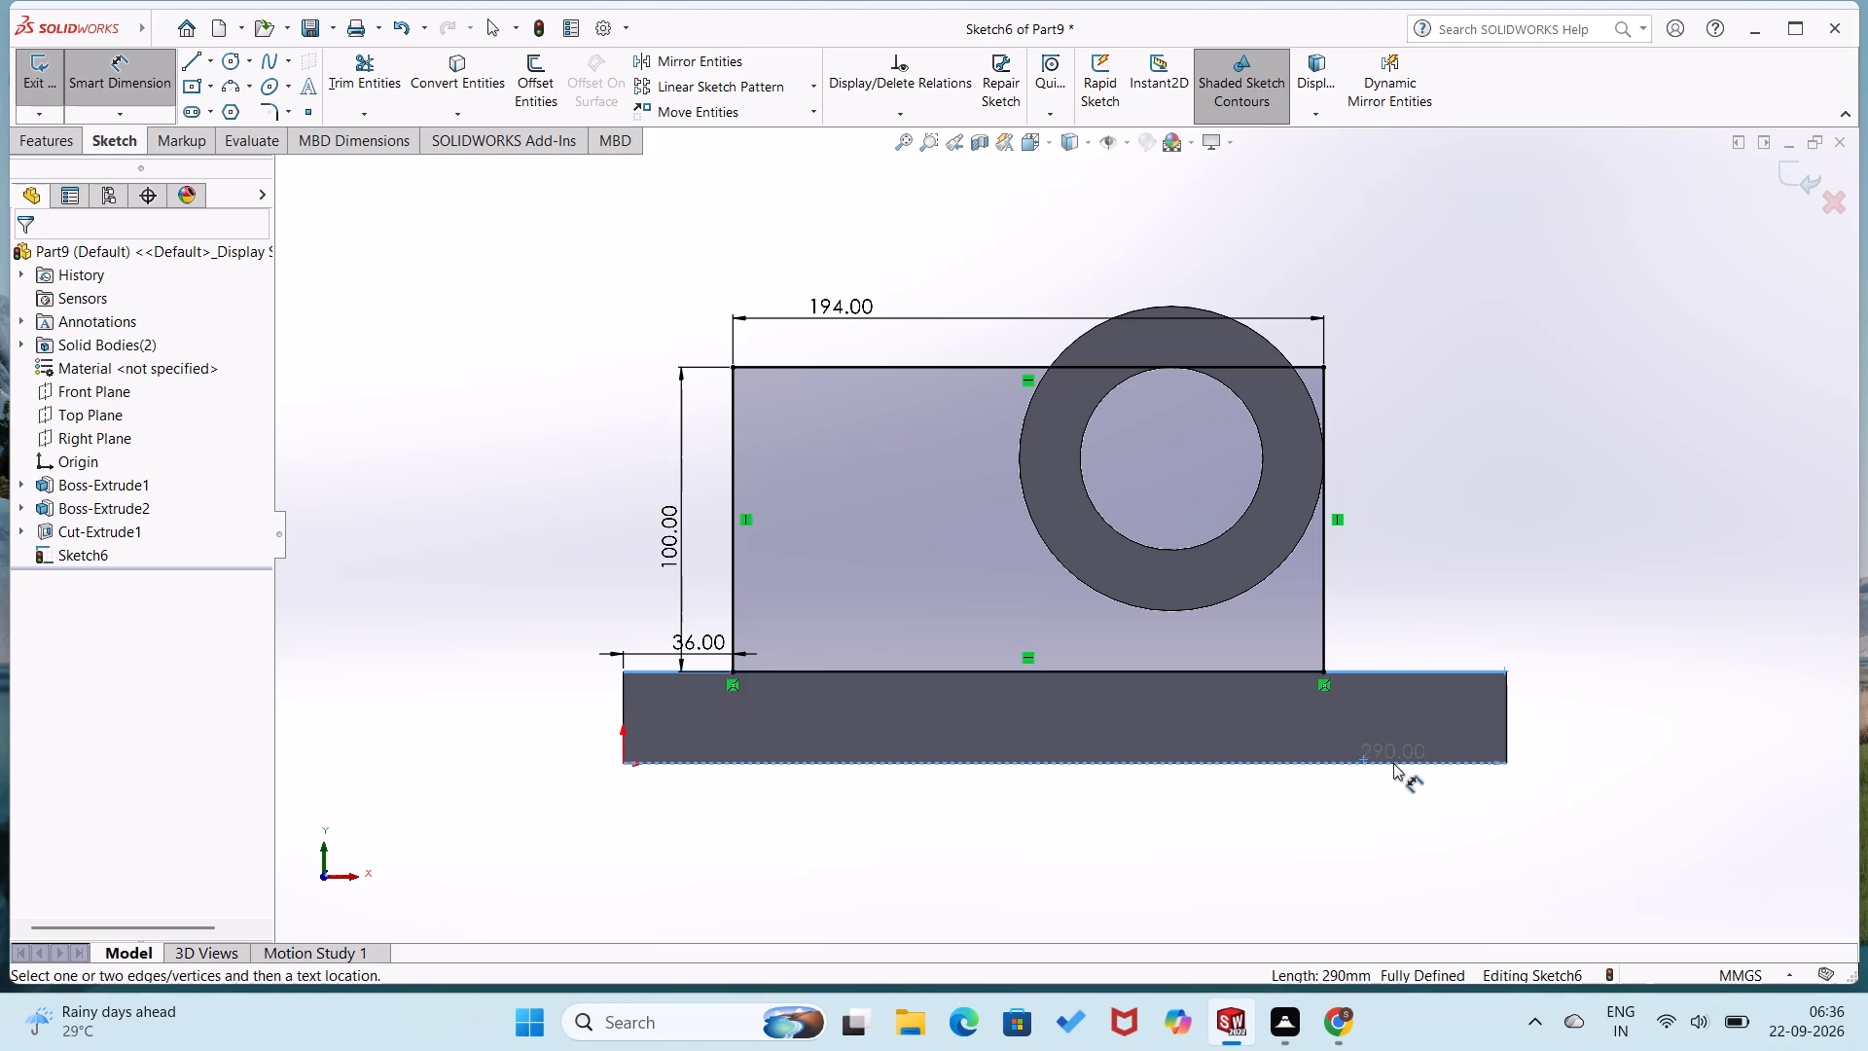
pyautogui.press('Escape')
# Set the rectangle's horizontal width to 205 mm.
pyautogui.doubleClick(858, 308)
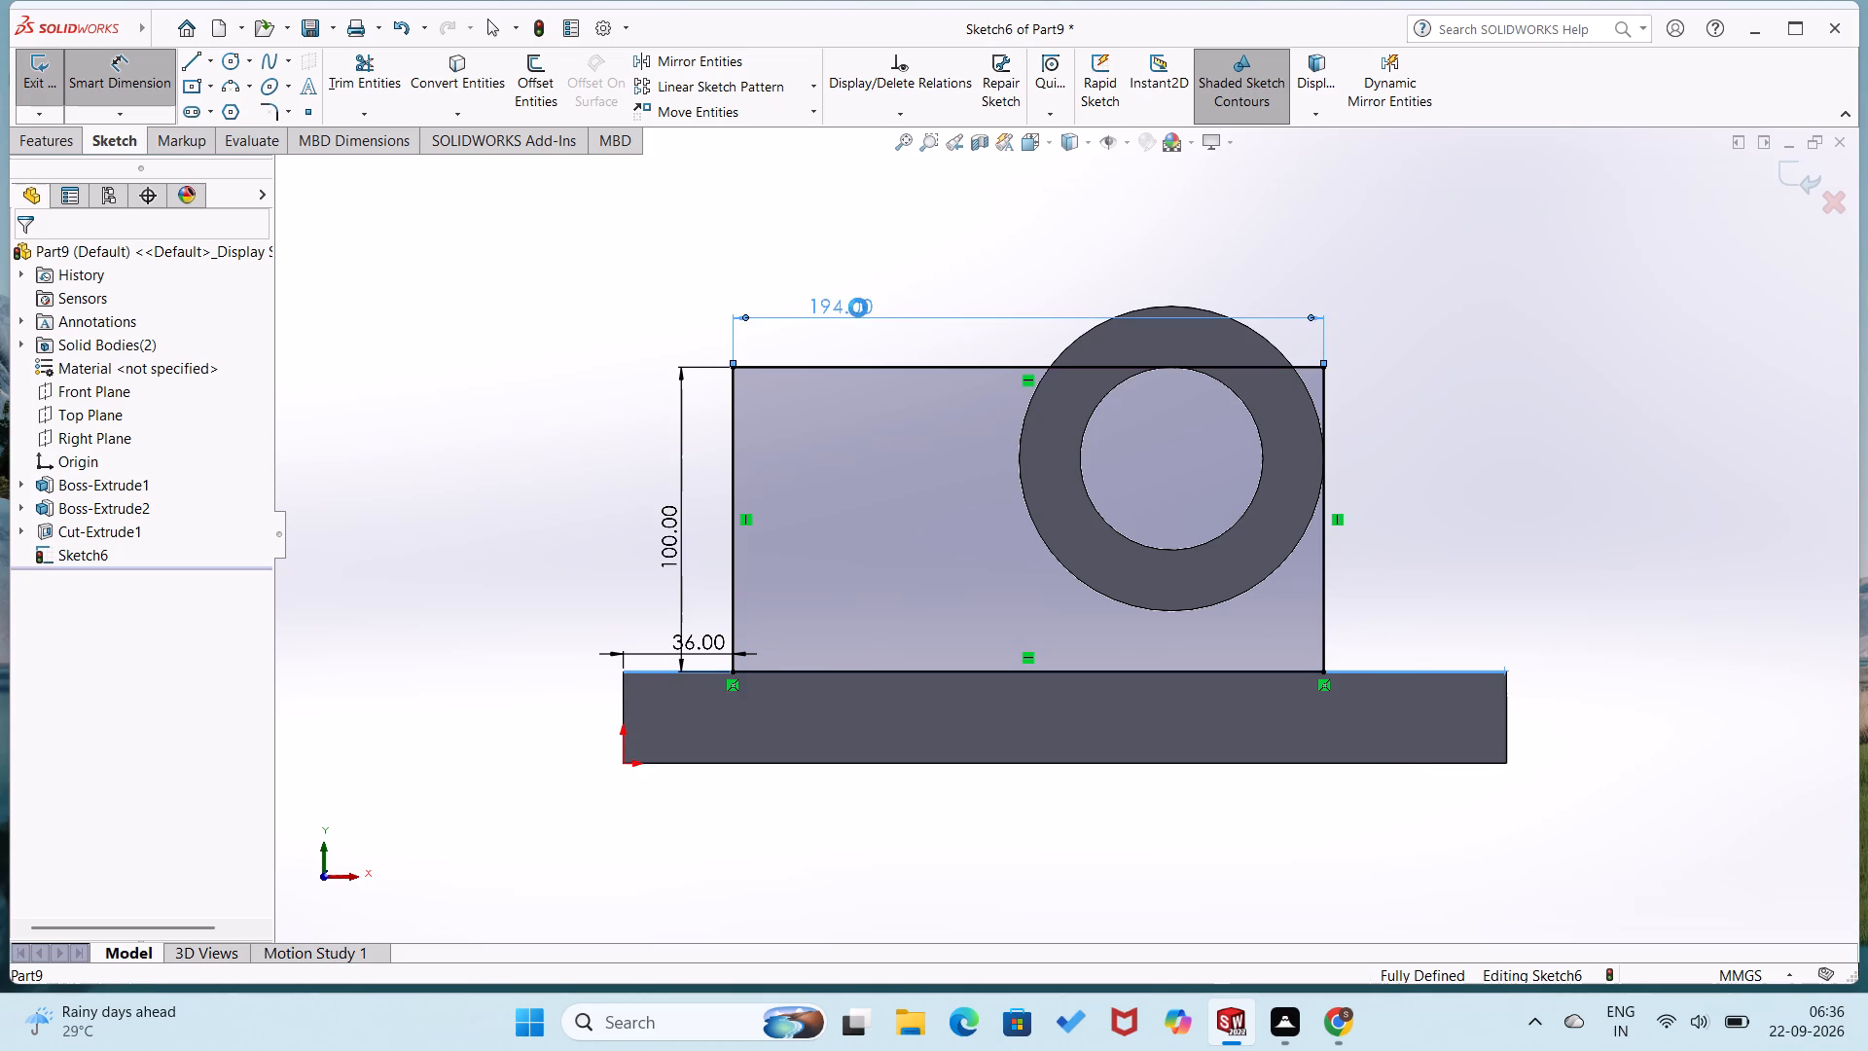
pyautogui.write('205')
pyautogui.press('Return')
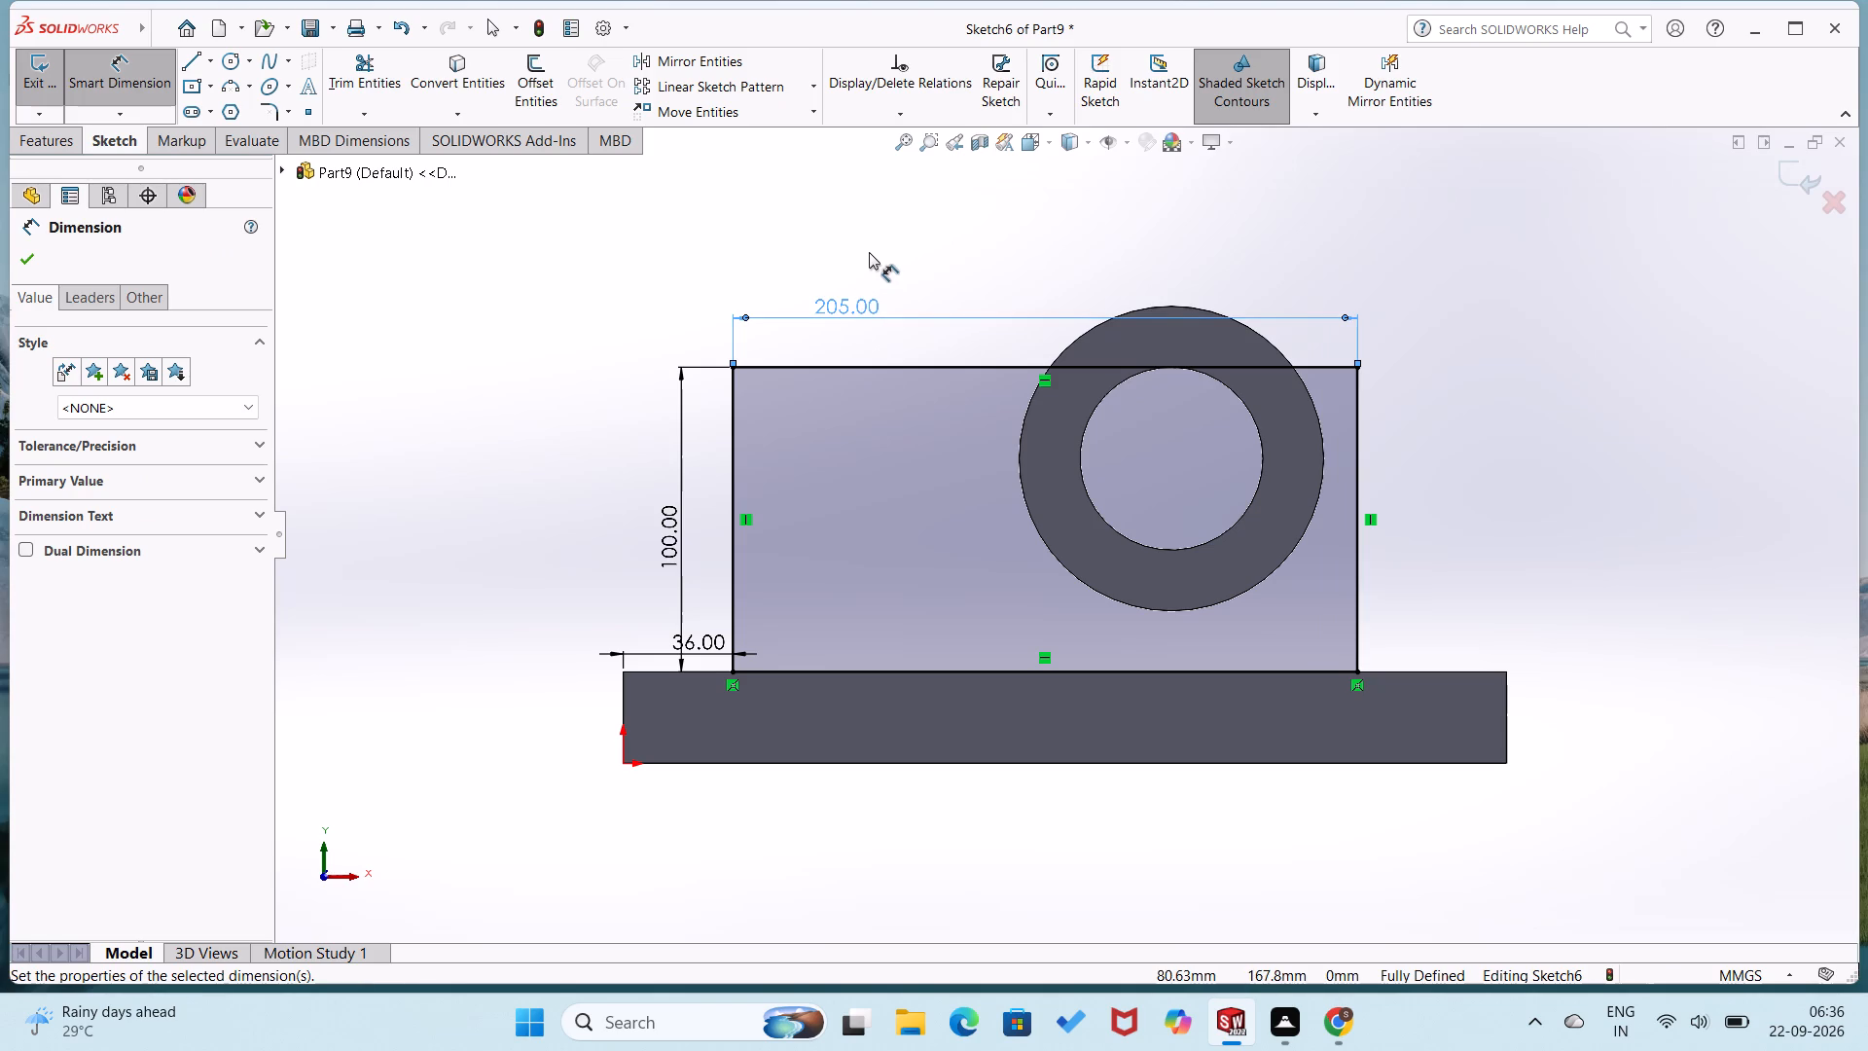
pyautogui.click(841, 266)
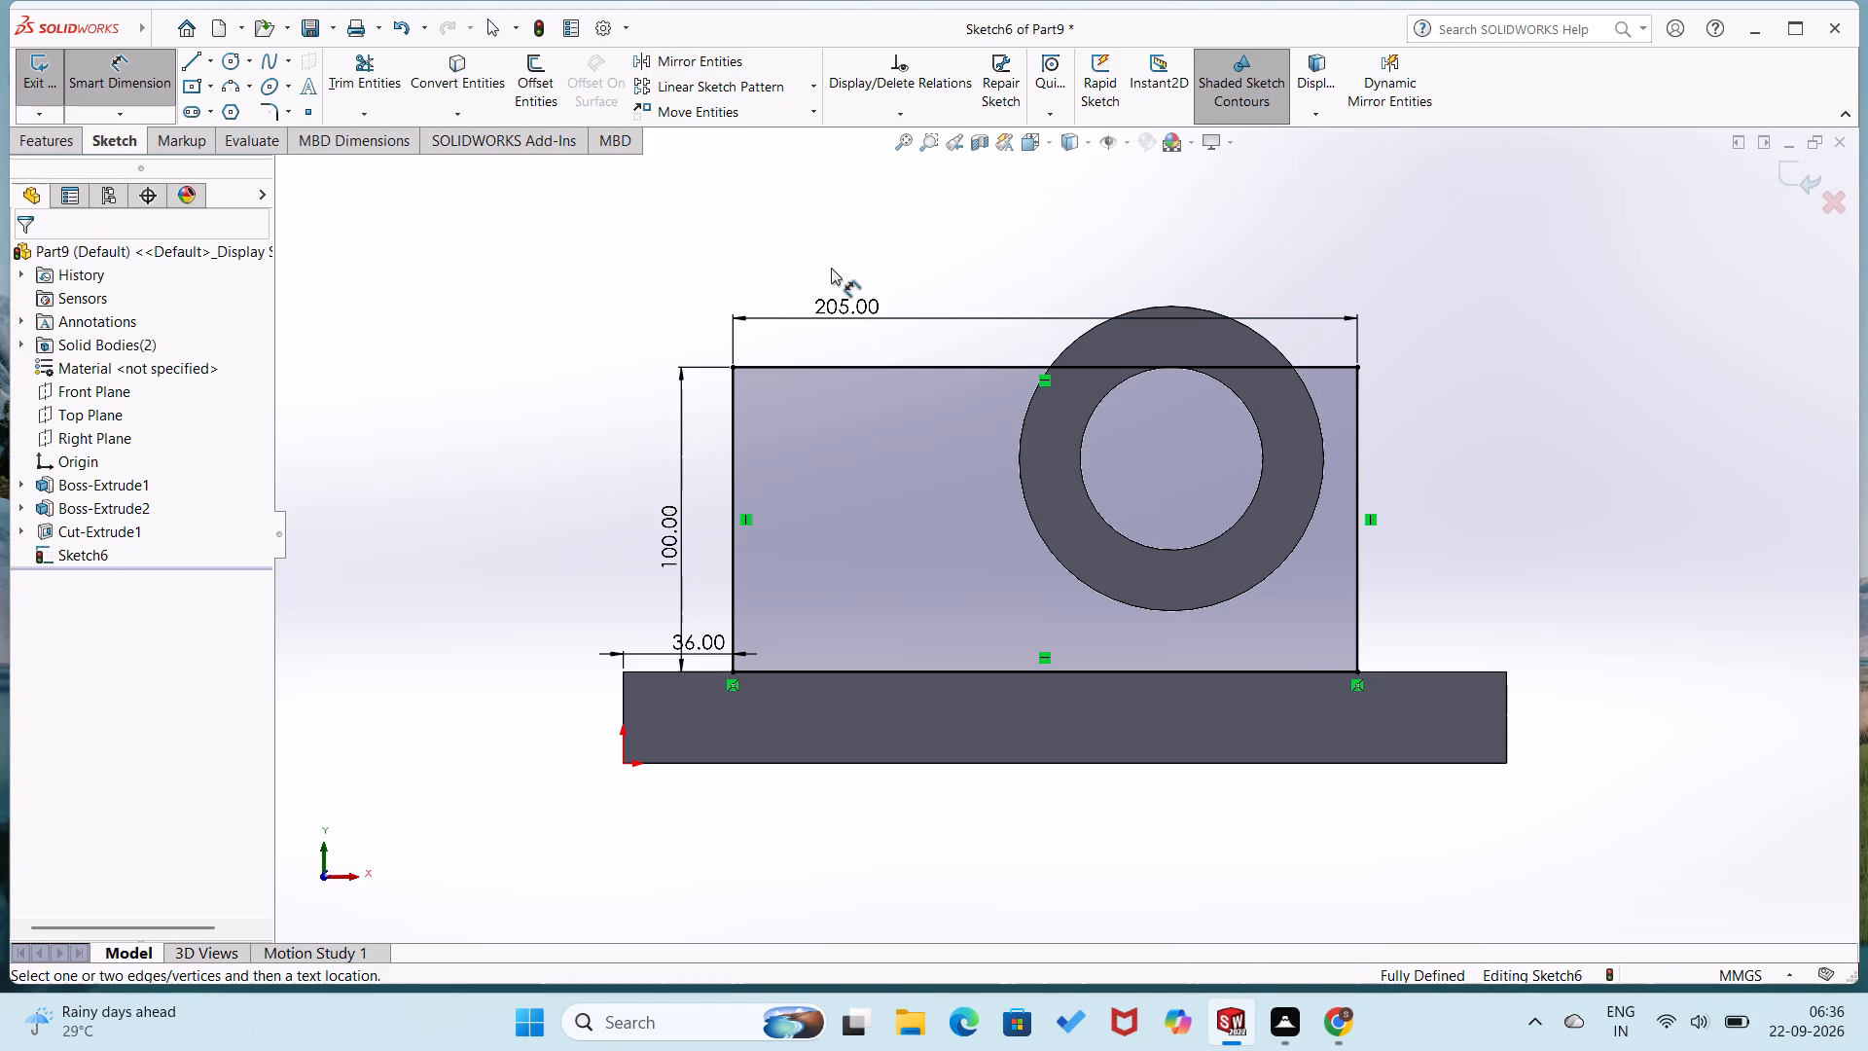
# Extrude the rectangle as a 25 mm blind boss in the reversed direction, inward over the base, merged with the existing bodies.
pyautogui.moveTo(593, 380); pyautogui.dragTo(598, 563, button='middle')
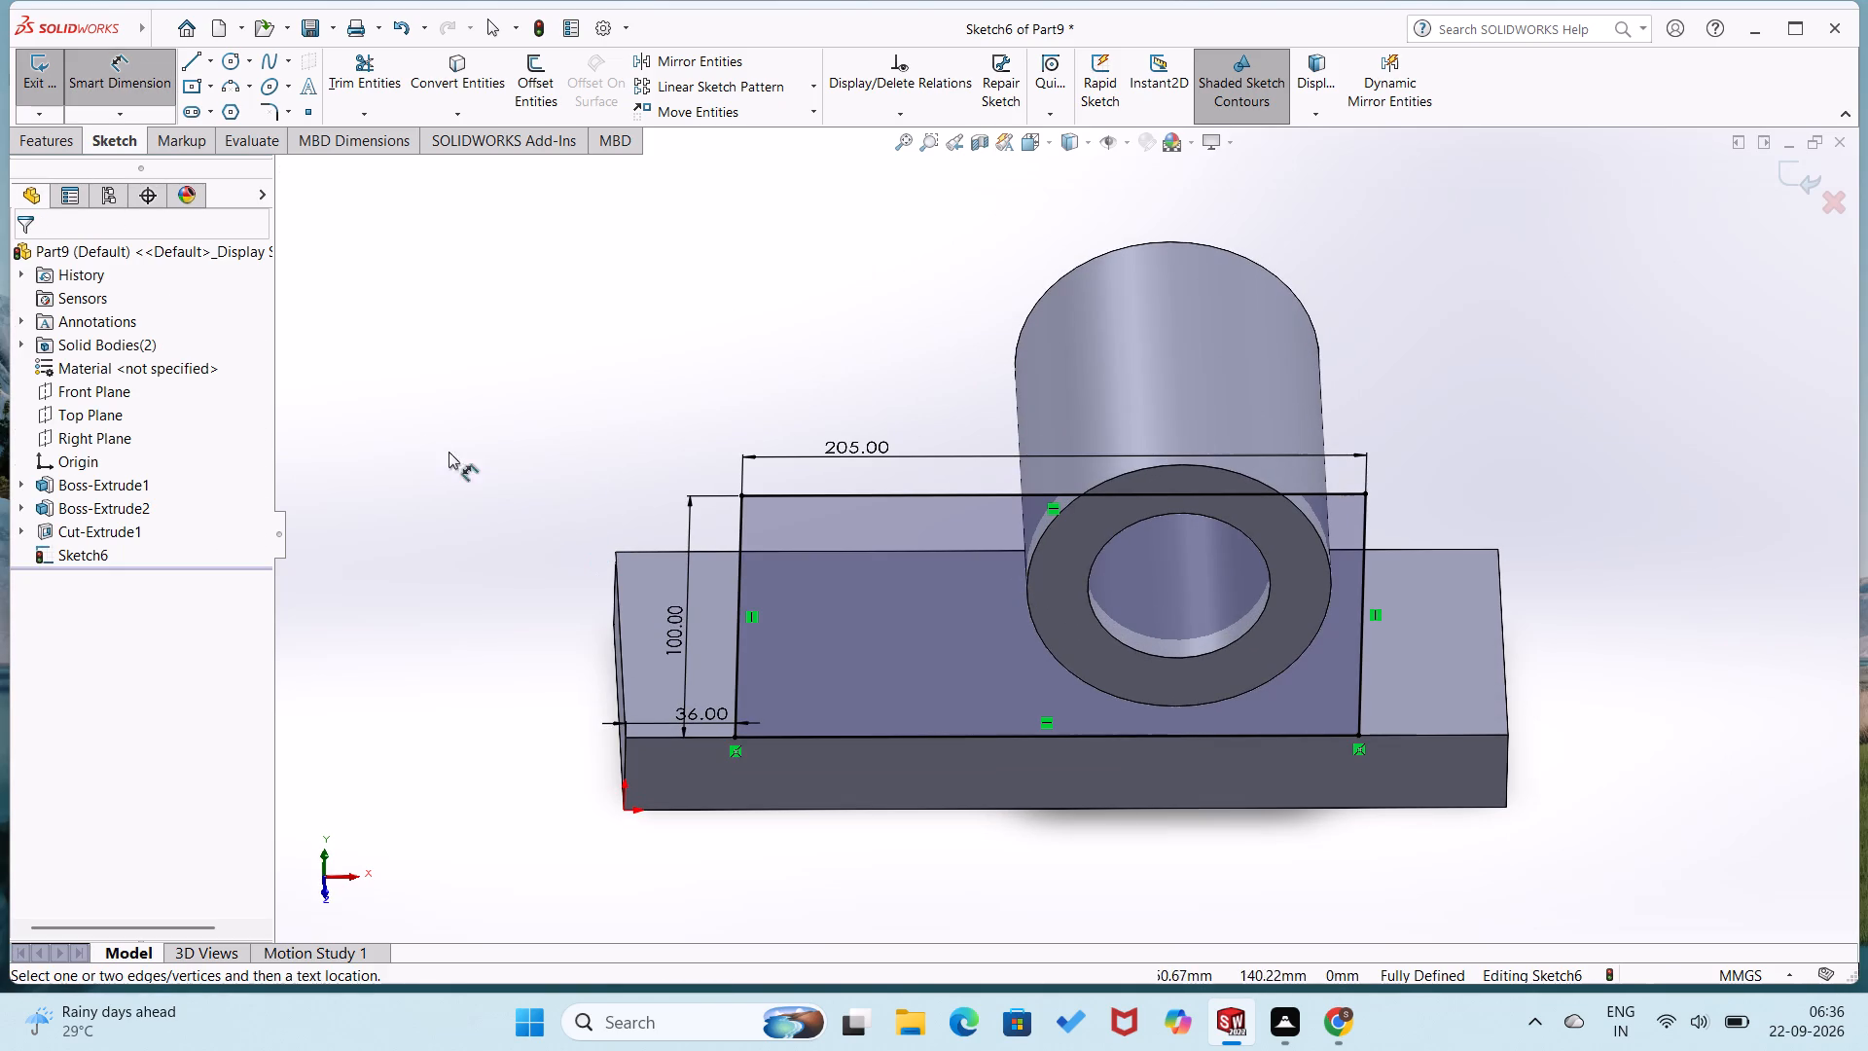
pyautogui.click(59, 148)
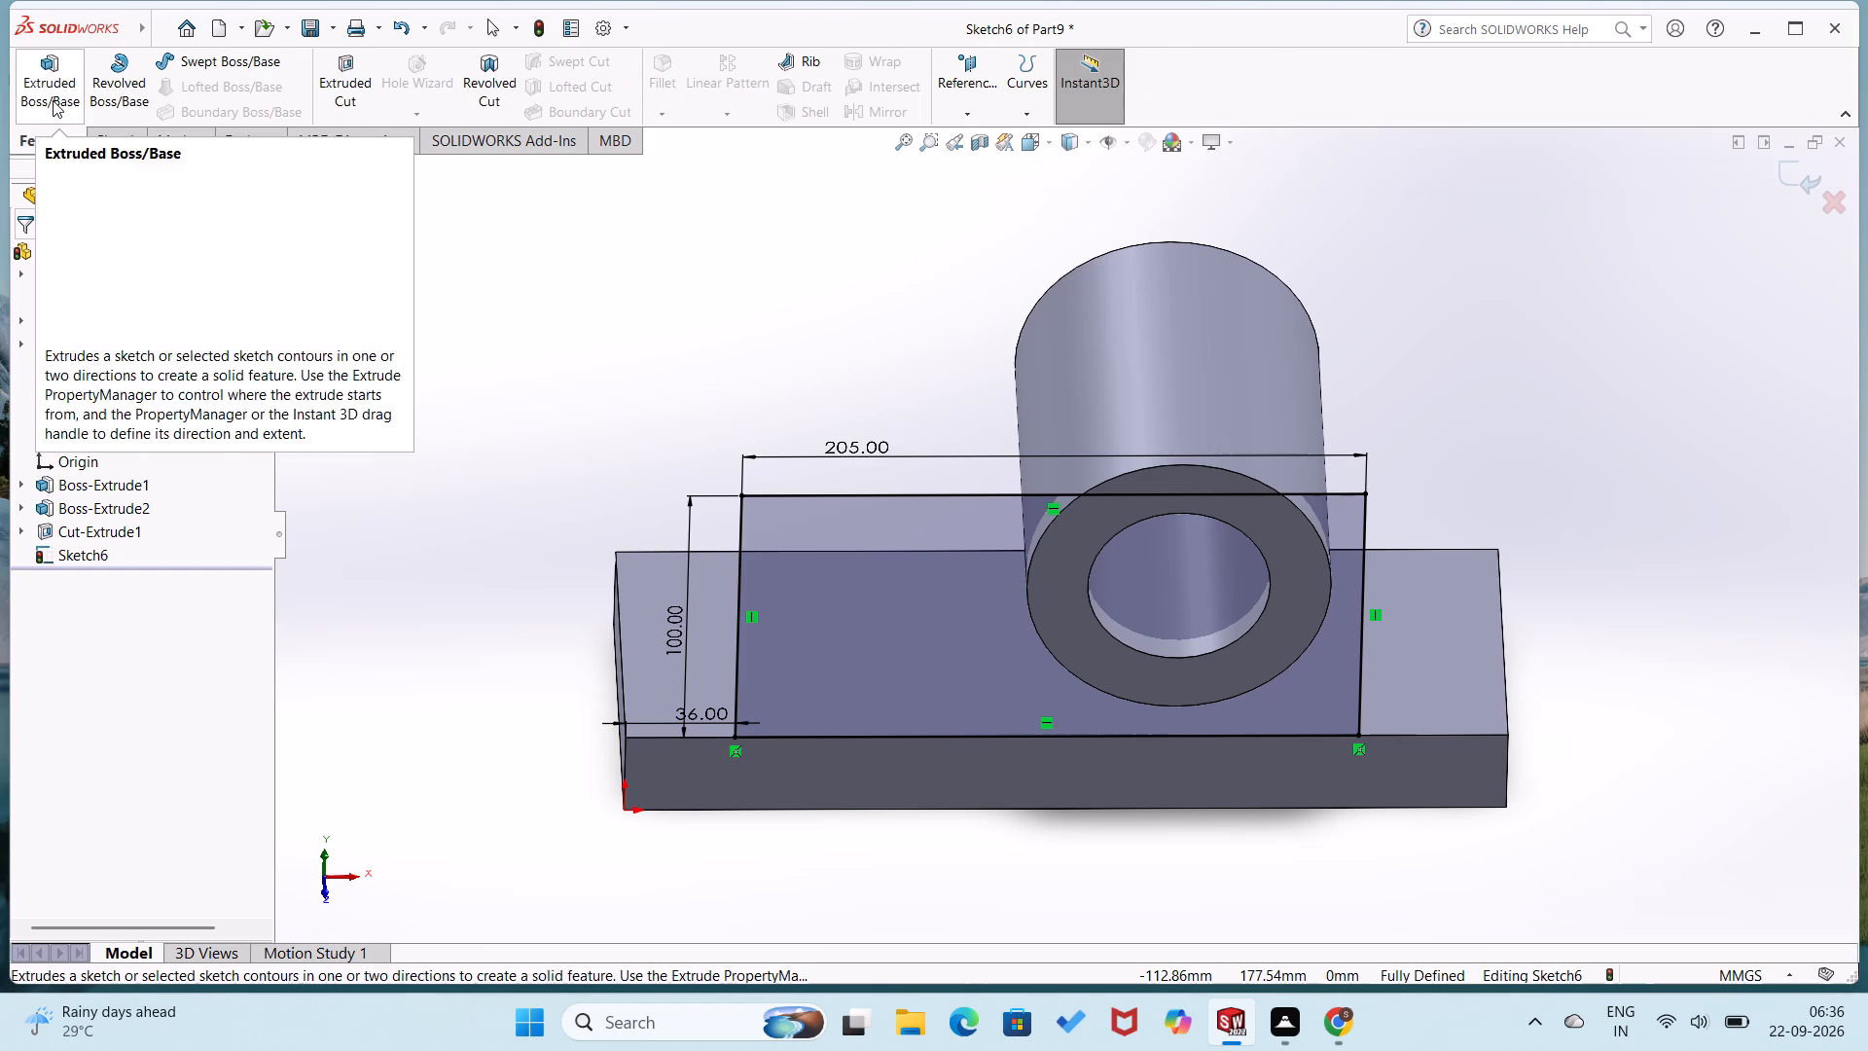
pyautogui.click(49, 97)
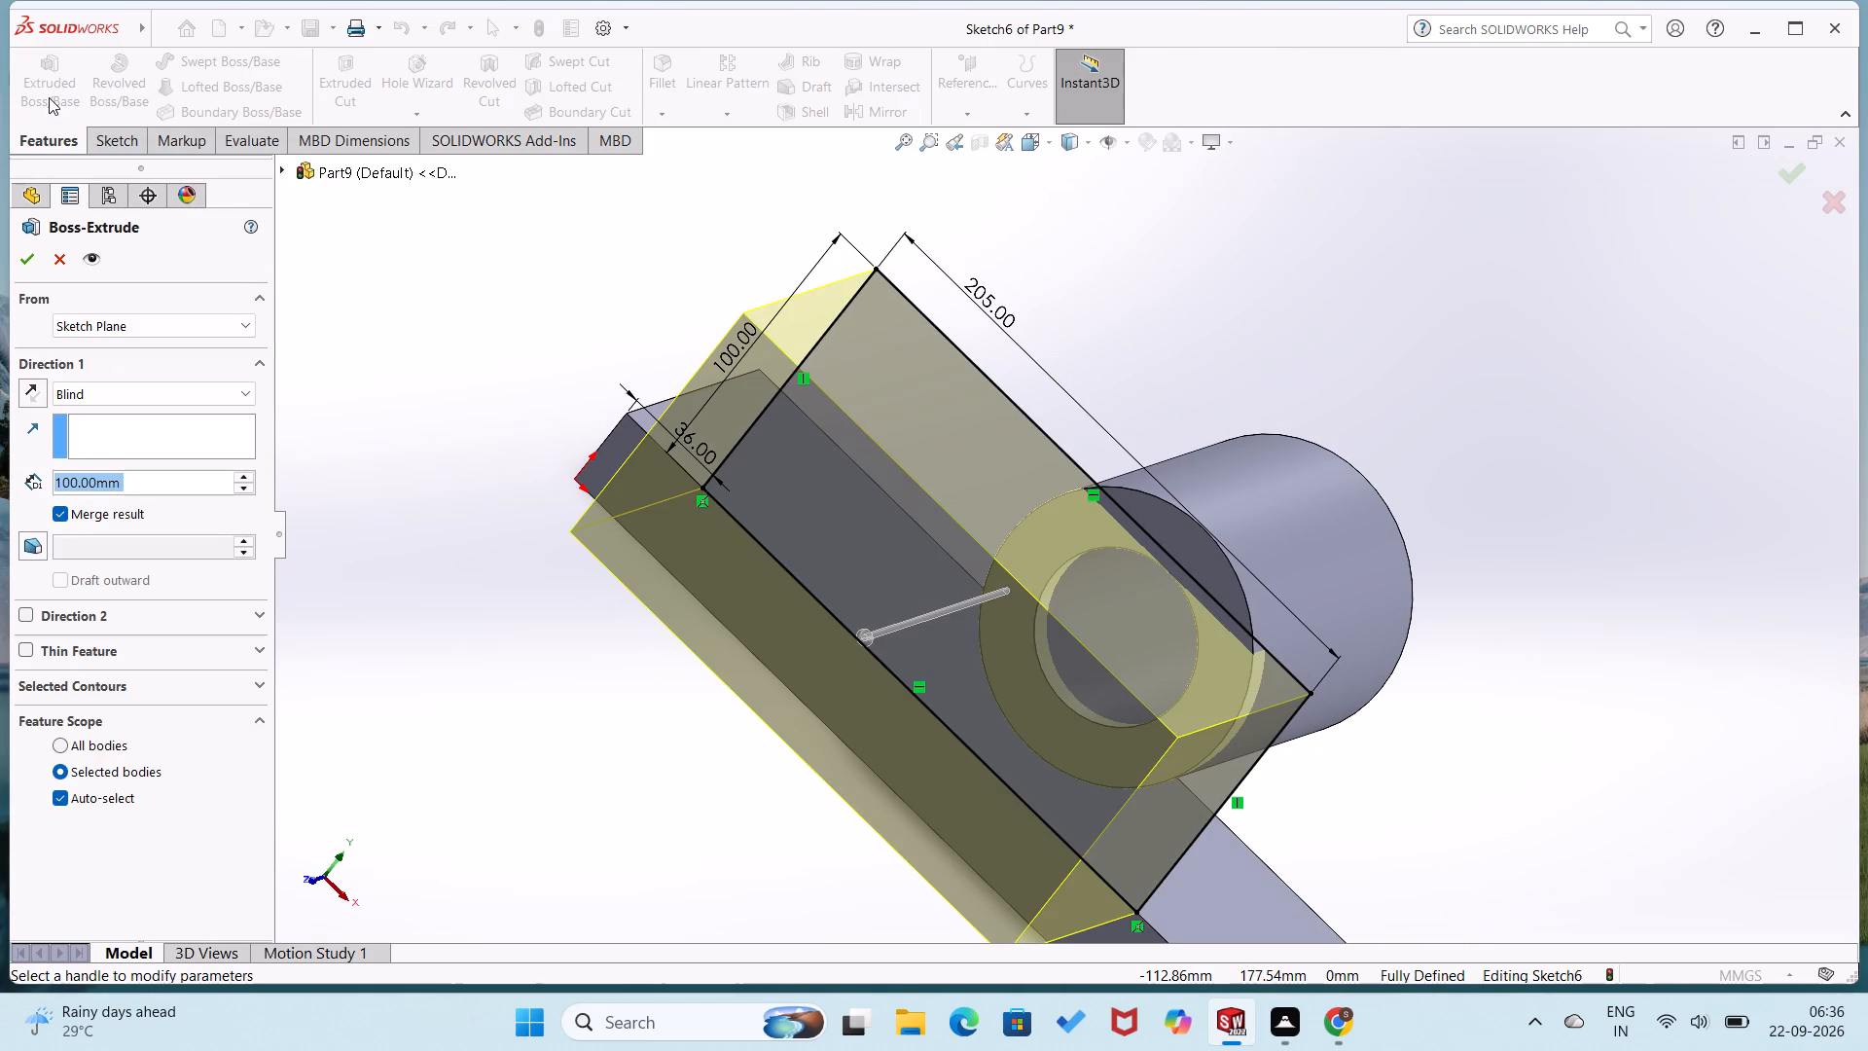
pyautogui.click(41, 405)
pyautogui.moveTo(166, 493); pyautogui.dragTo(37, 471)
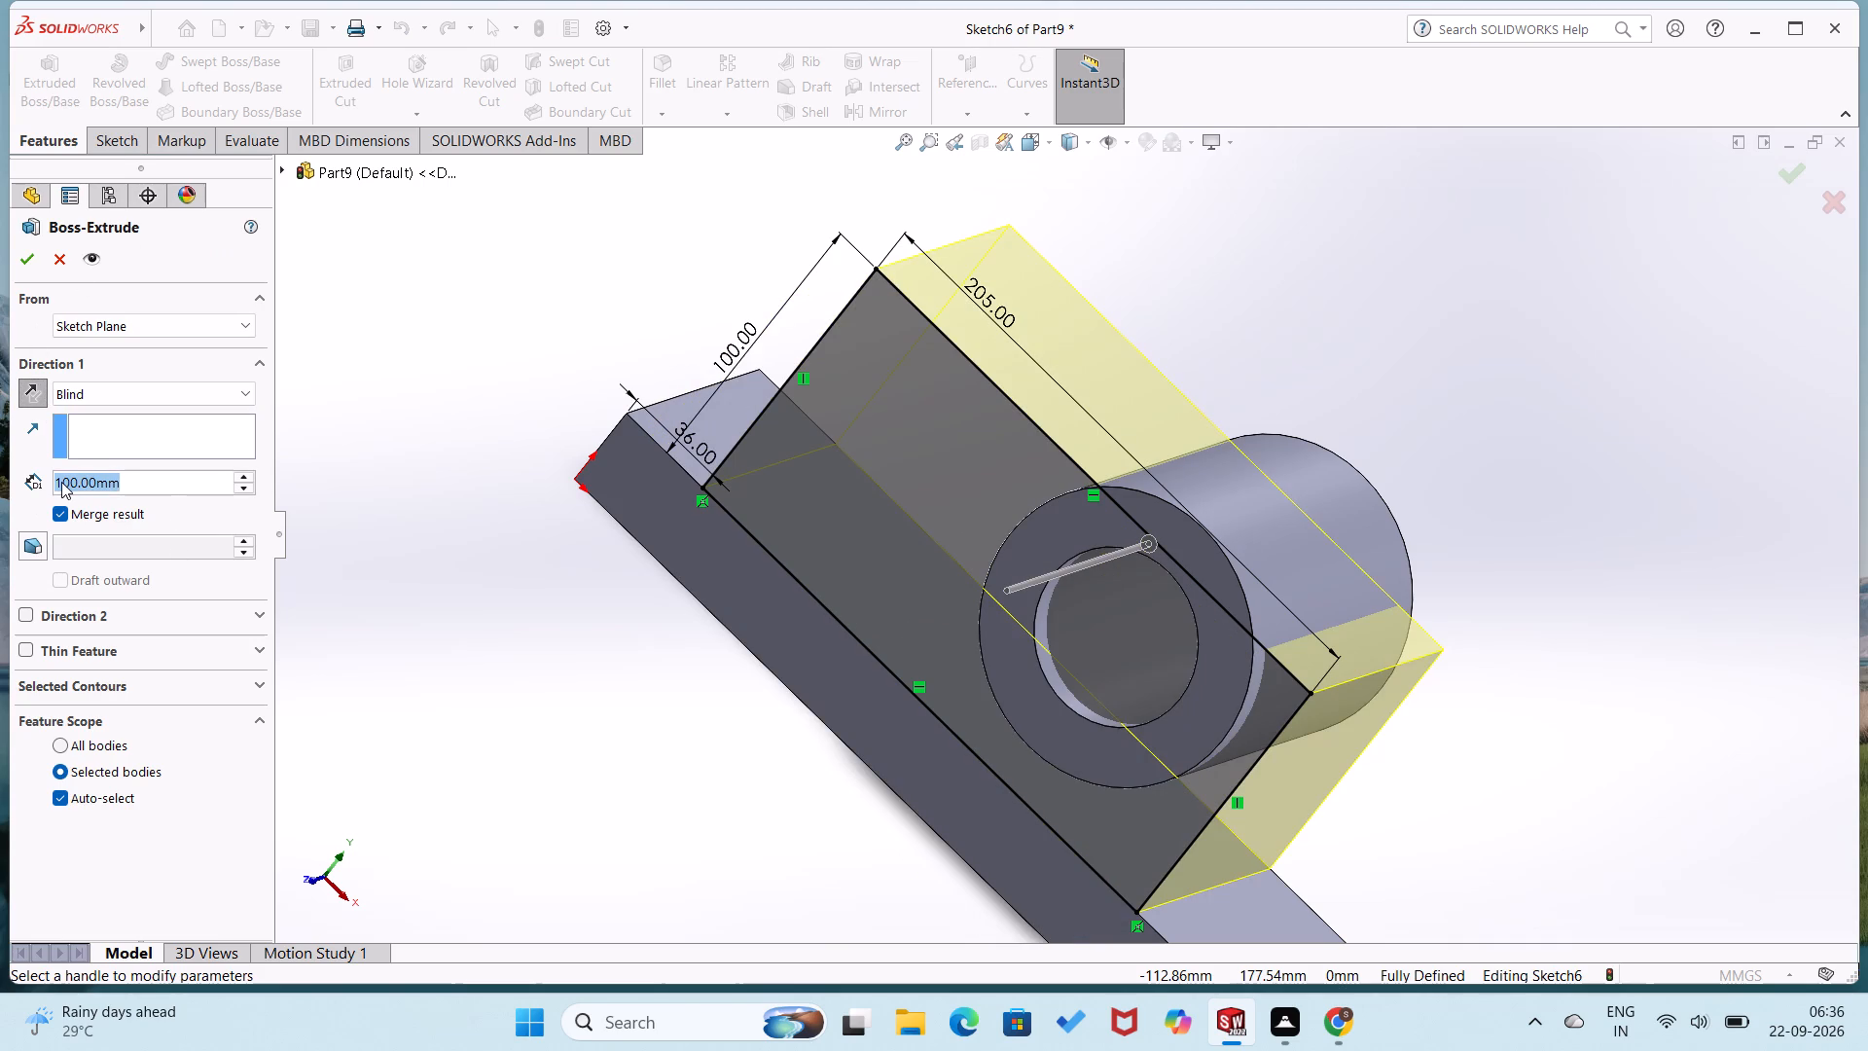
pyautogui.write('25')
pyautogui.press('Return')
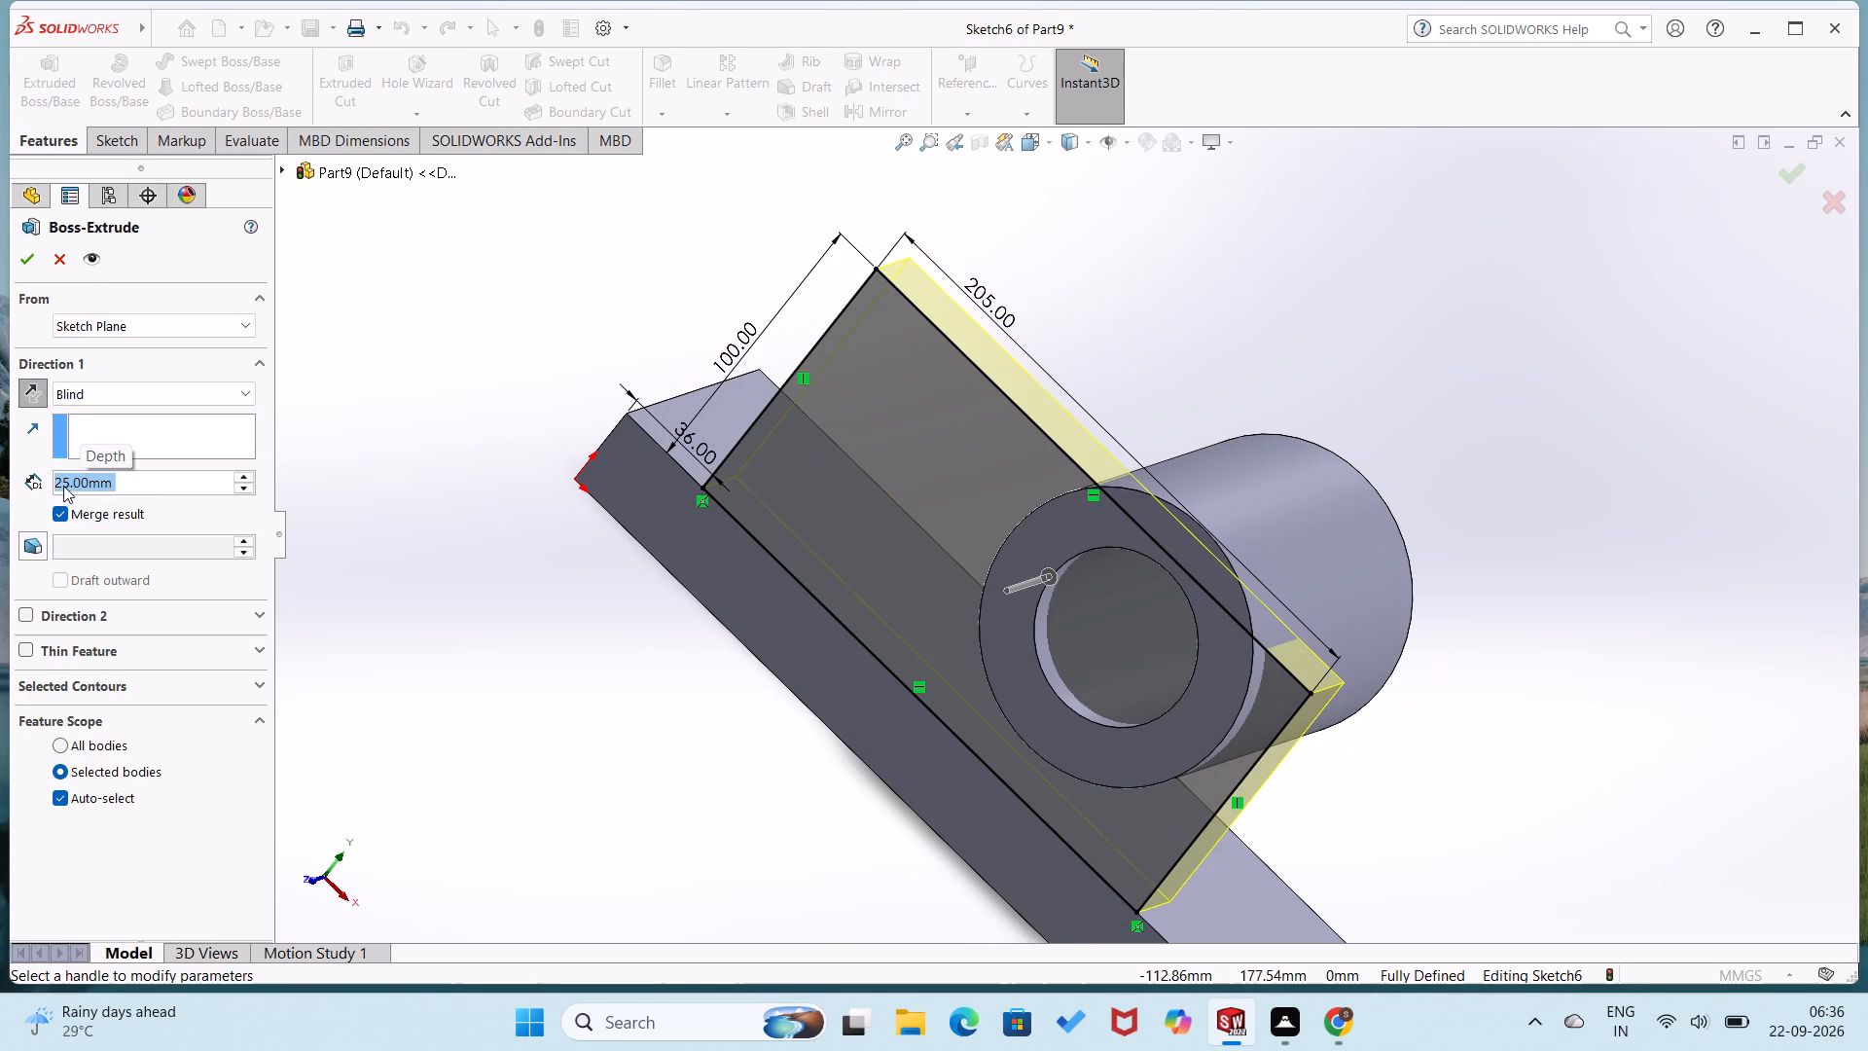
pyautogui.click(22, 263)
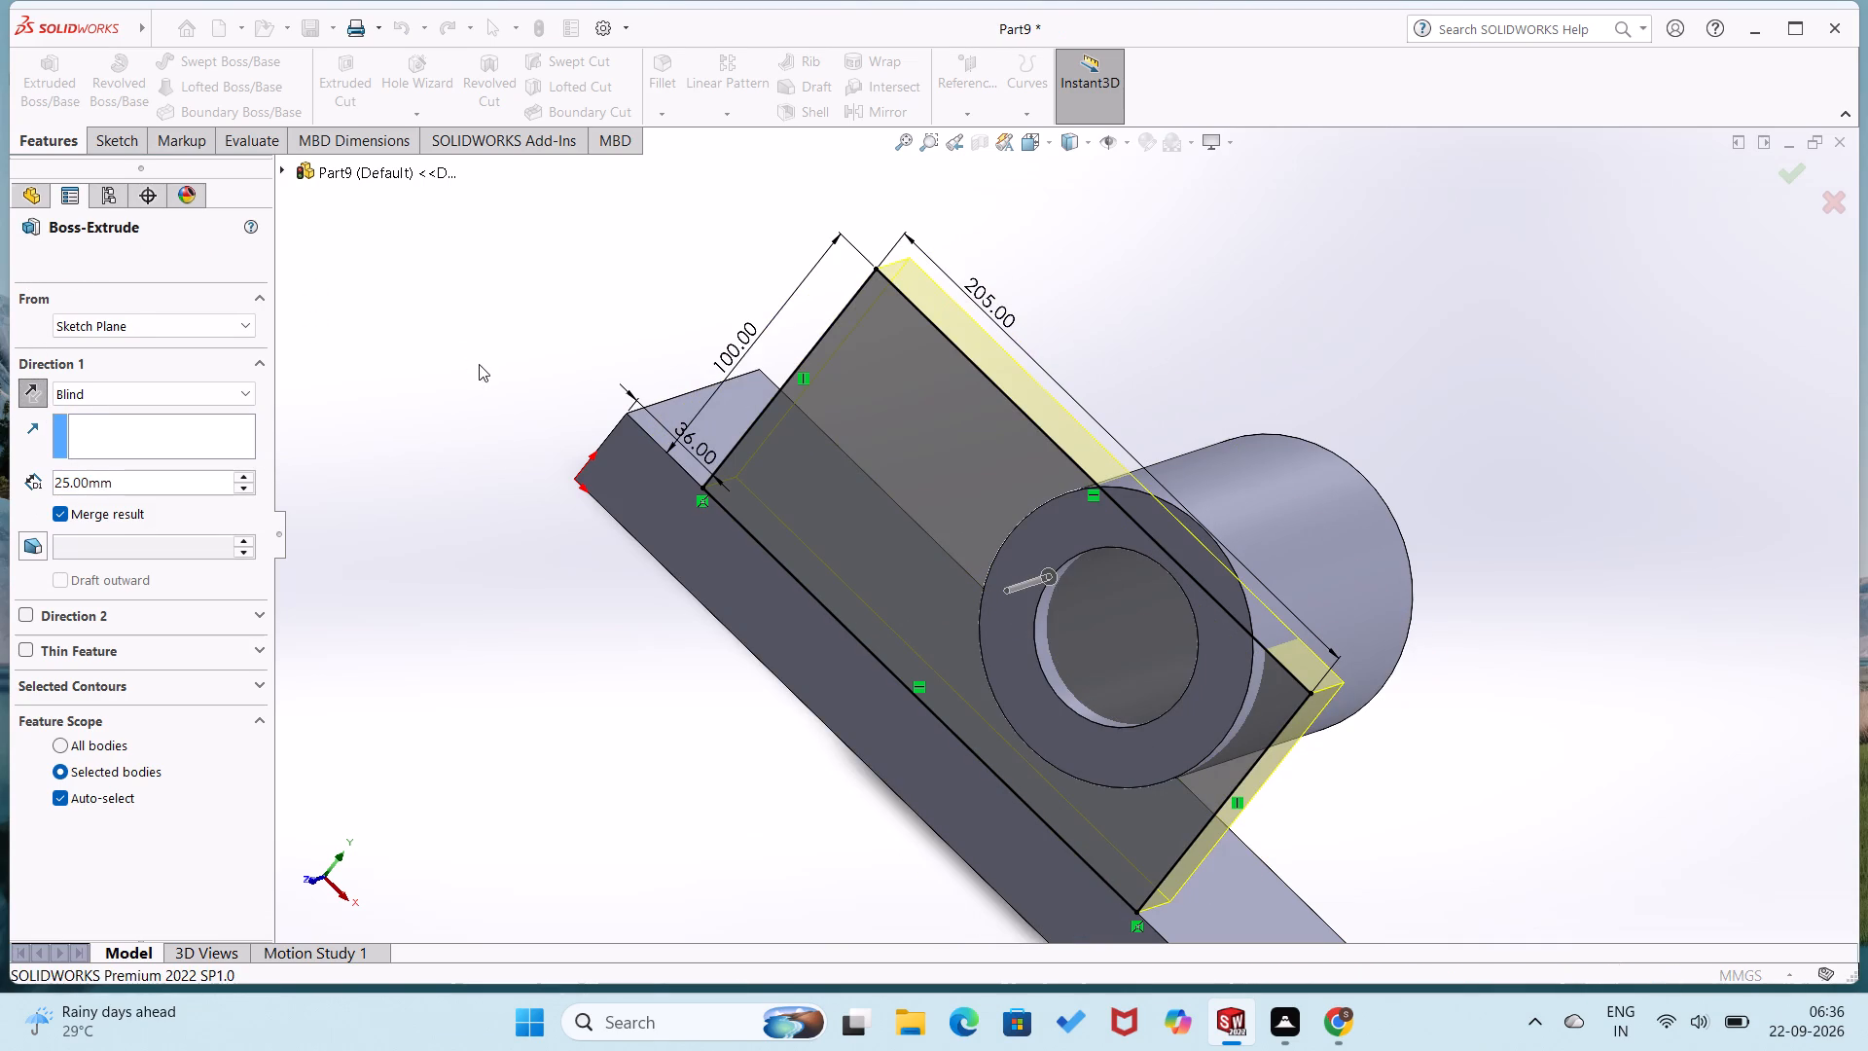
pyautogui.click(479, 364)
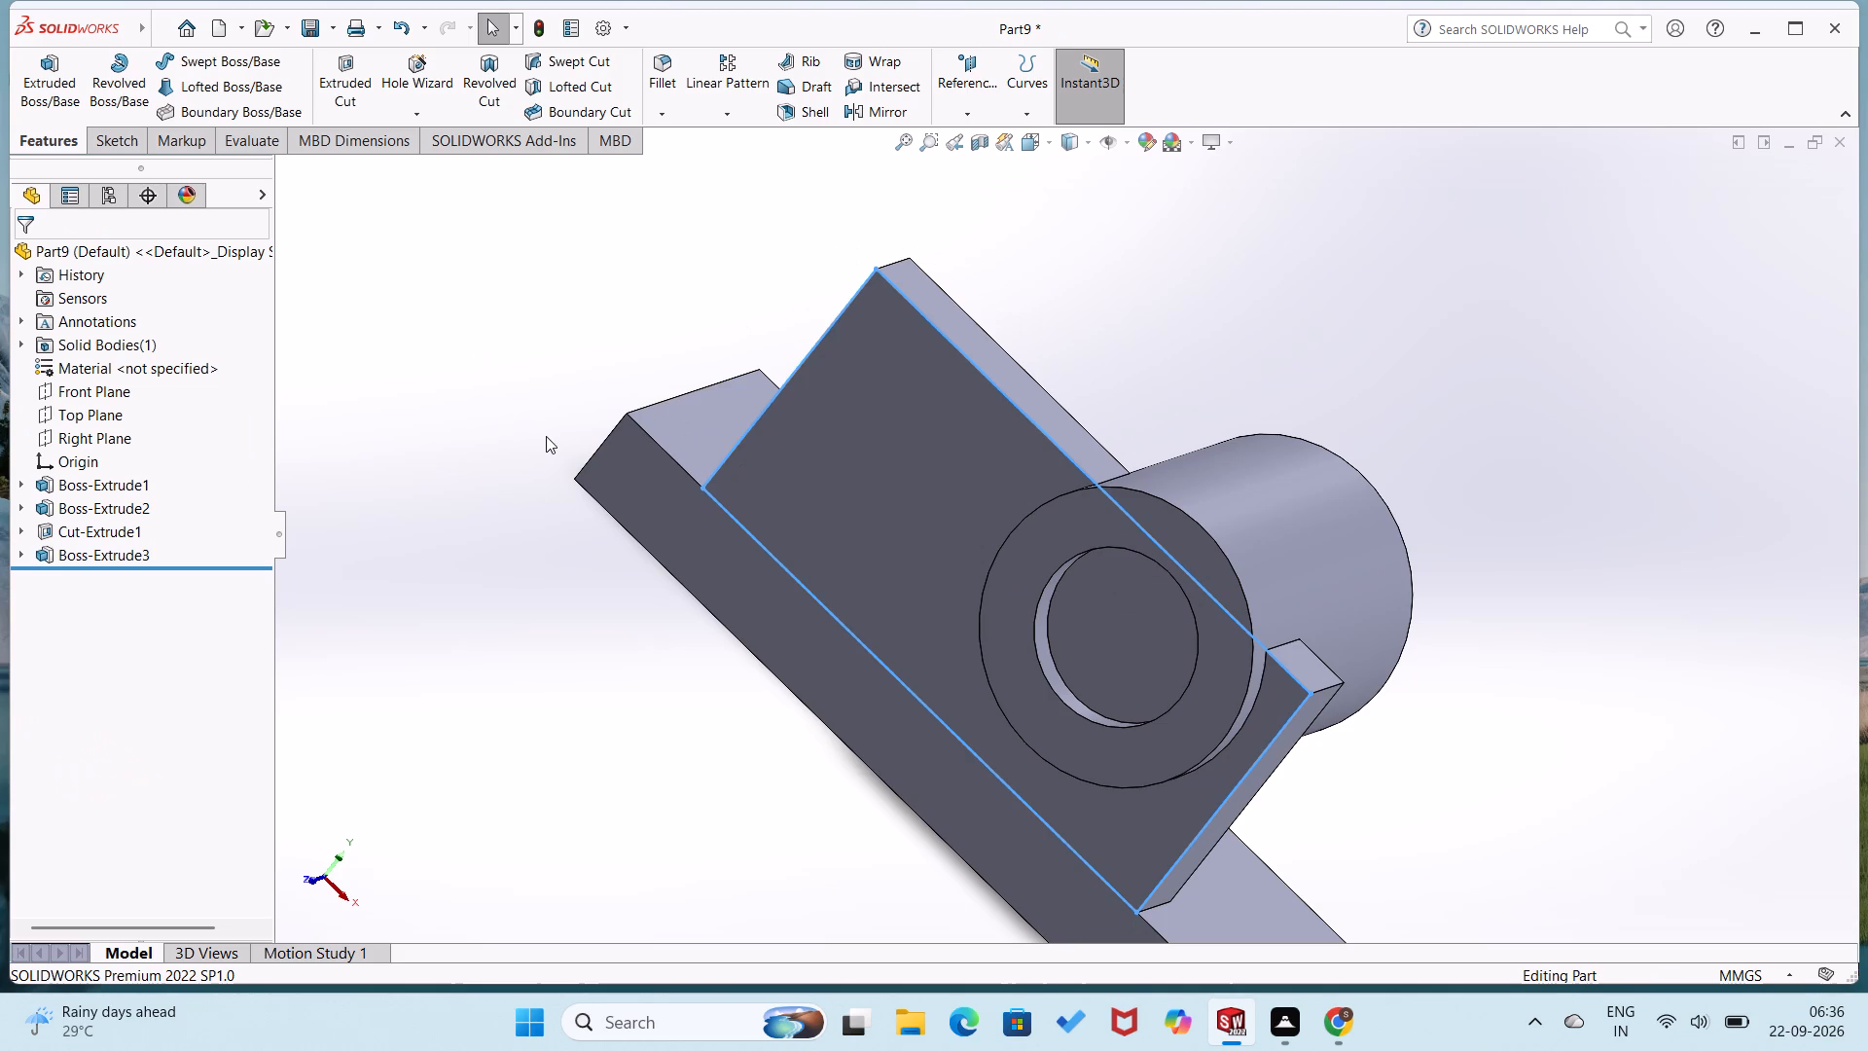
# Open a new sketch on the base's long rear side face, on the side opposite the first support plate.
pyautogui.moveTo(546, 444); pyautogui.dragTo(741, 863, button='middle')
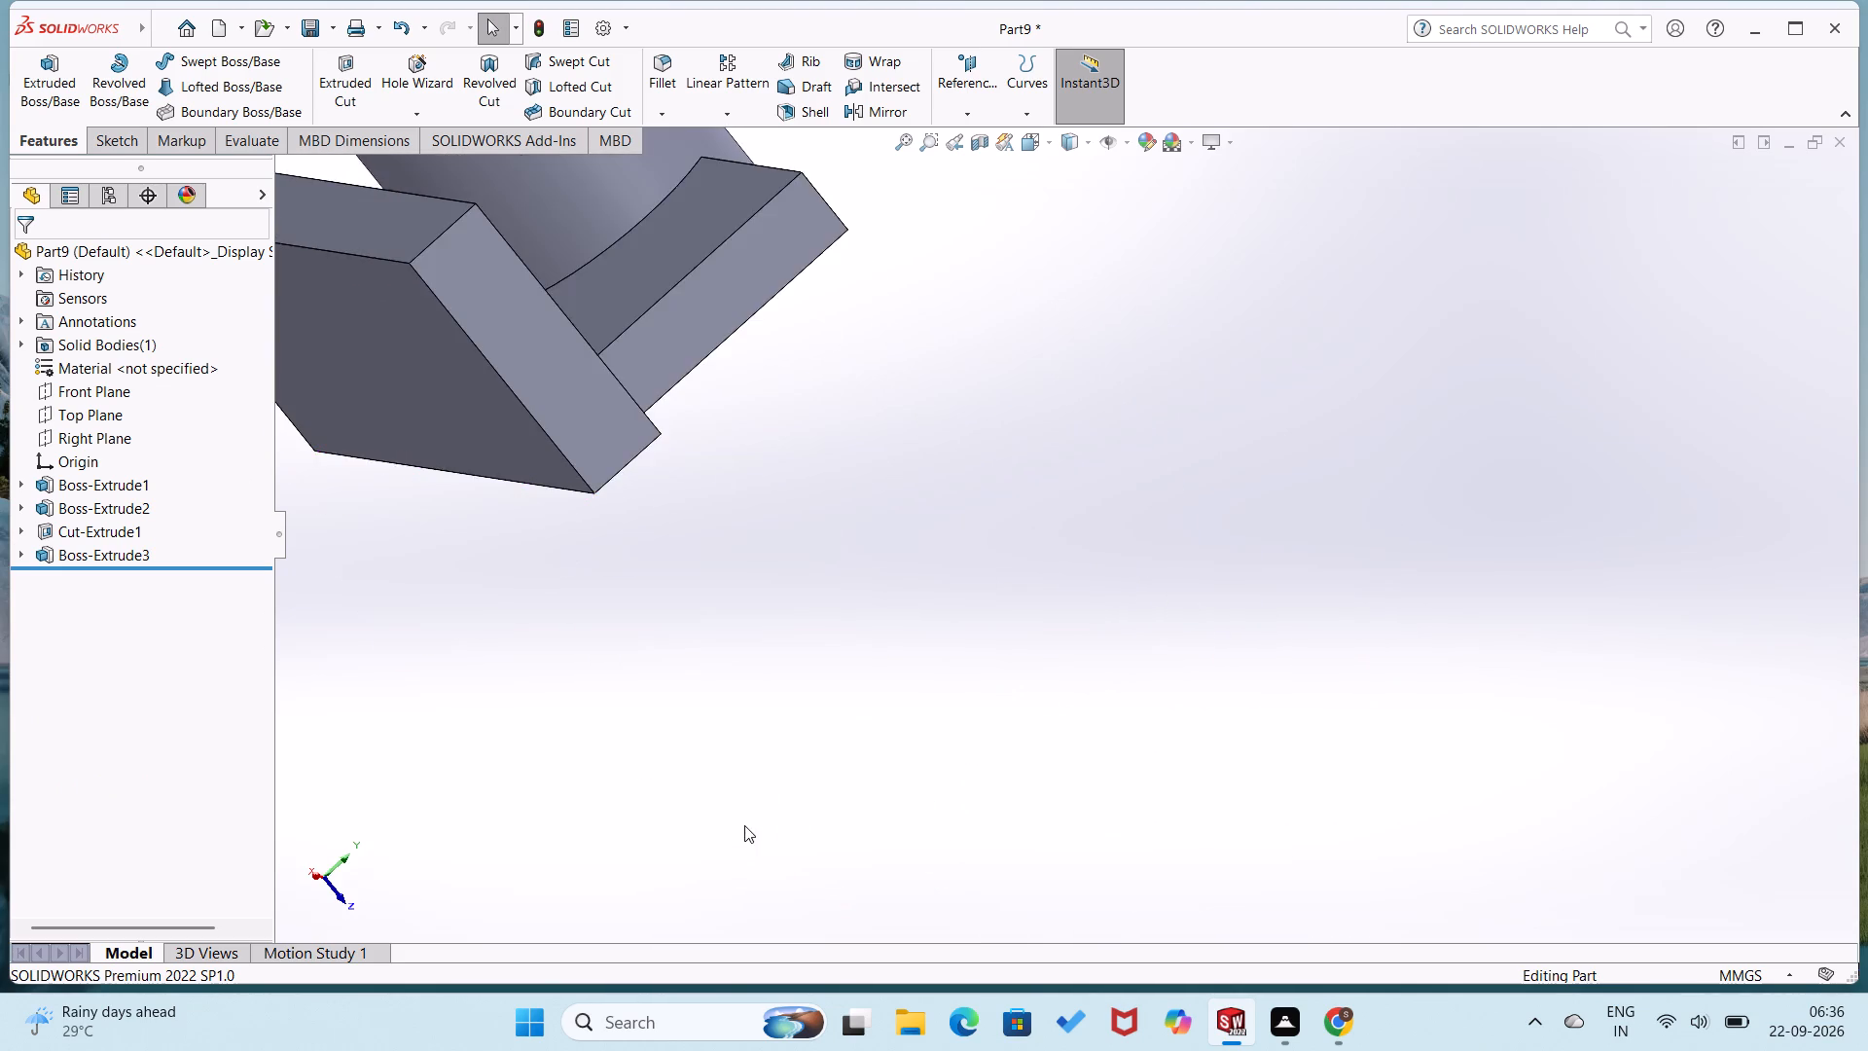
pyautogui.scroll(3, 744, 825)
pyautogui.moveTo(694, 733); pyautogui.dragTo(709, 789, button='middle')
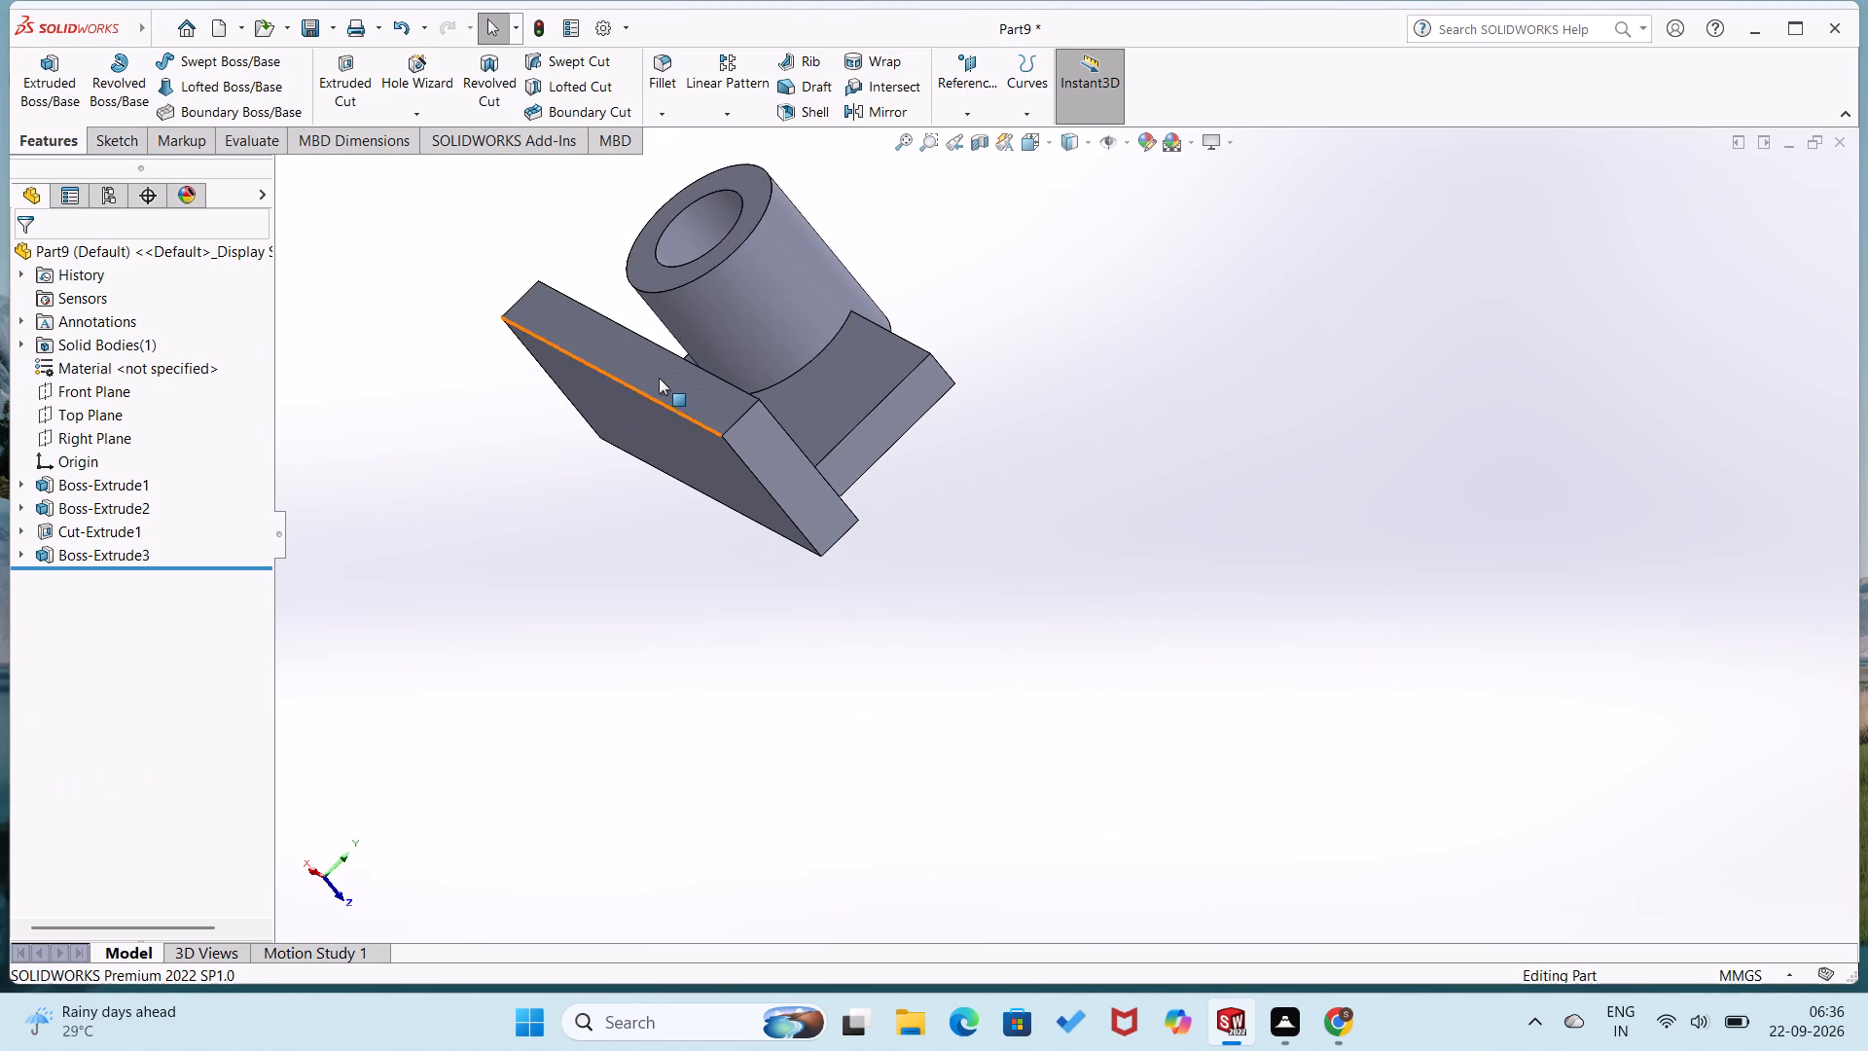
pyautogui.rightClick(677, 372)
pyautogui.click(714, 345)
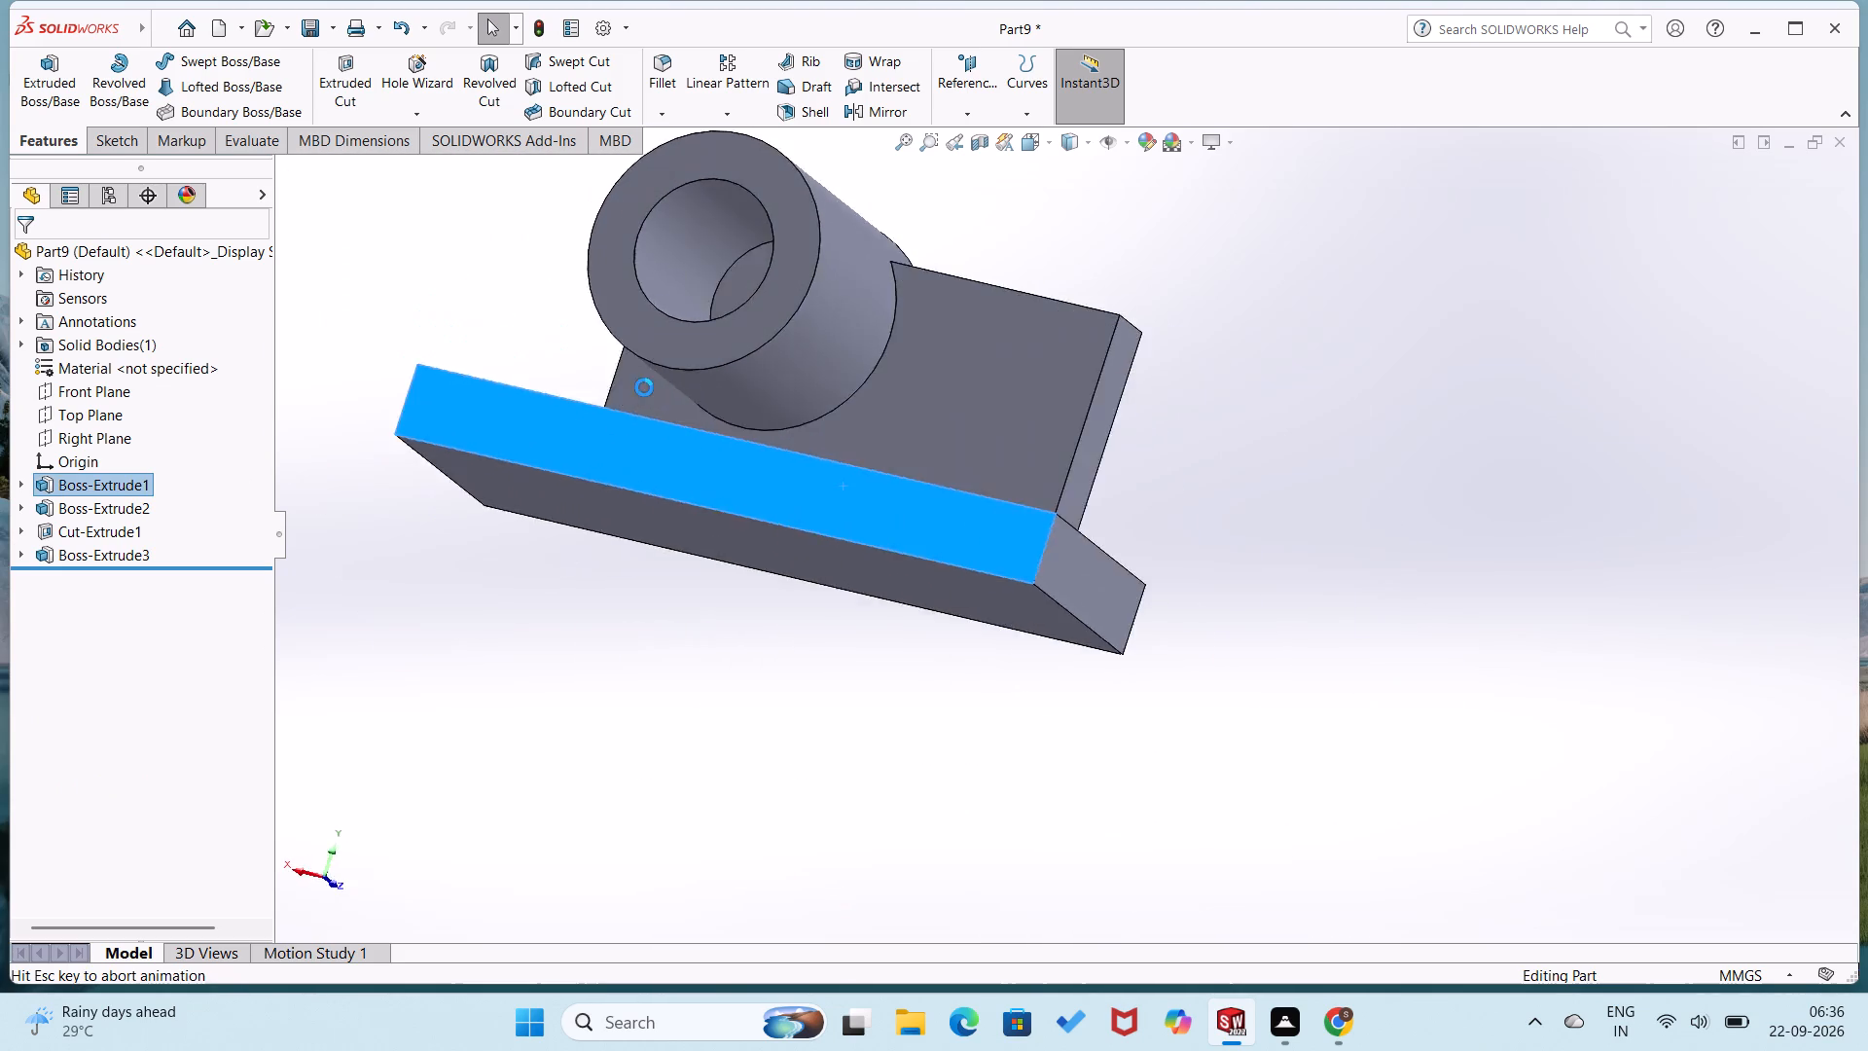
pyautogui.click(517, 491)
# Trace the first support plate's outline with four connected lines, forming a closed 205 x 100 mm rectangle on top of the base.
pyautogui.moveTo(593, 476); pyautogui.dragTo(656, 252, button='right')
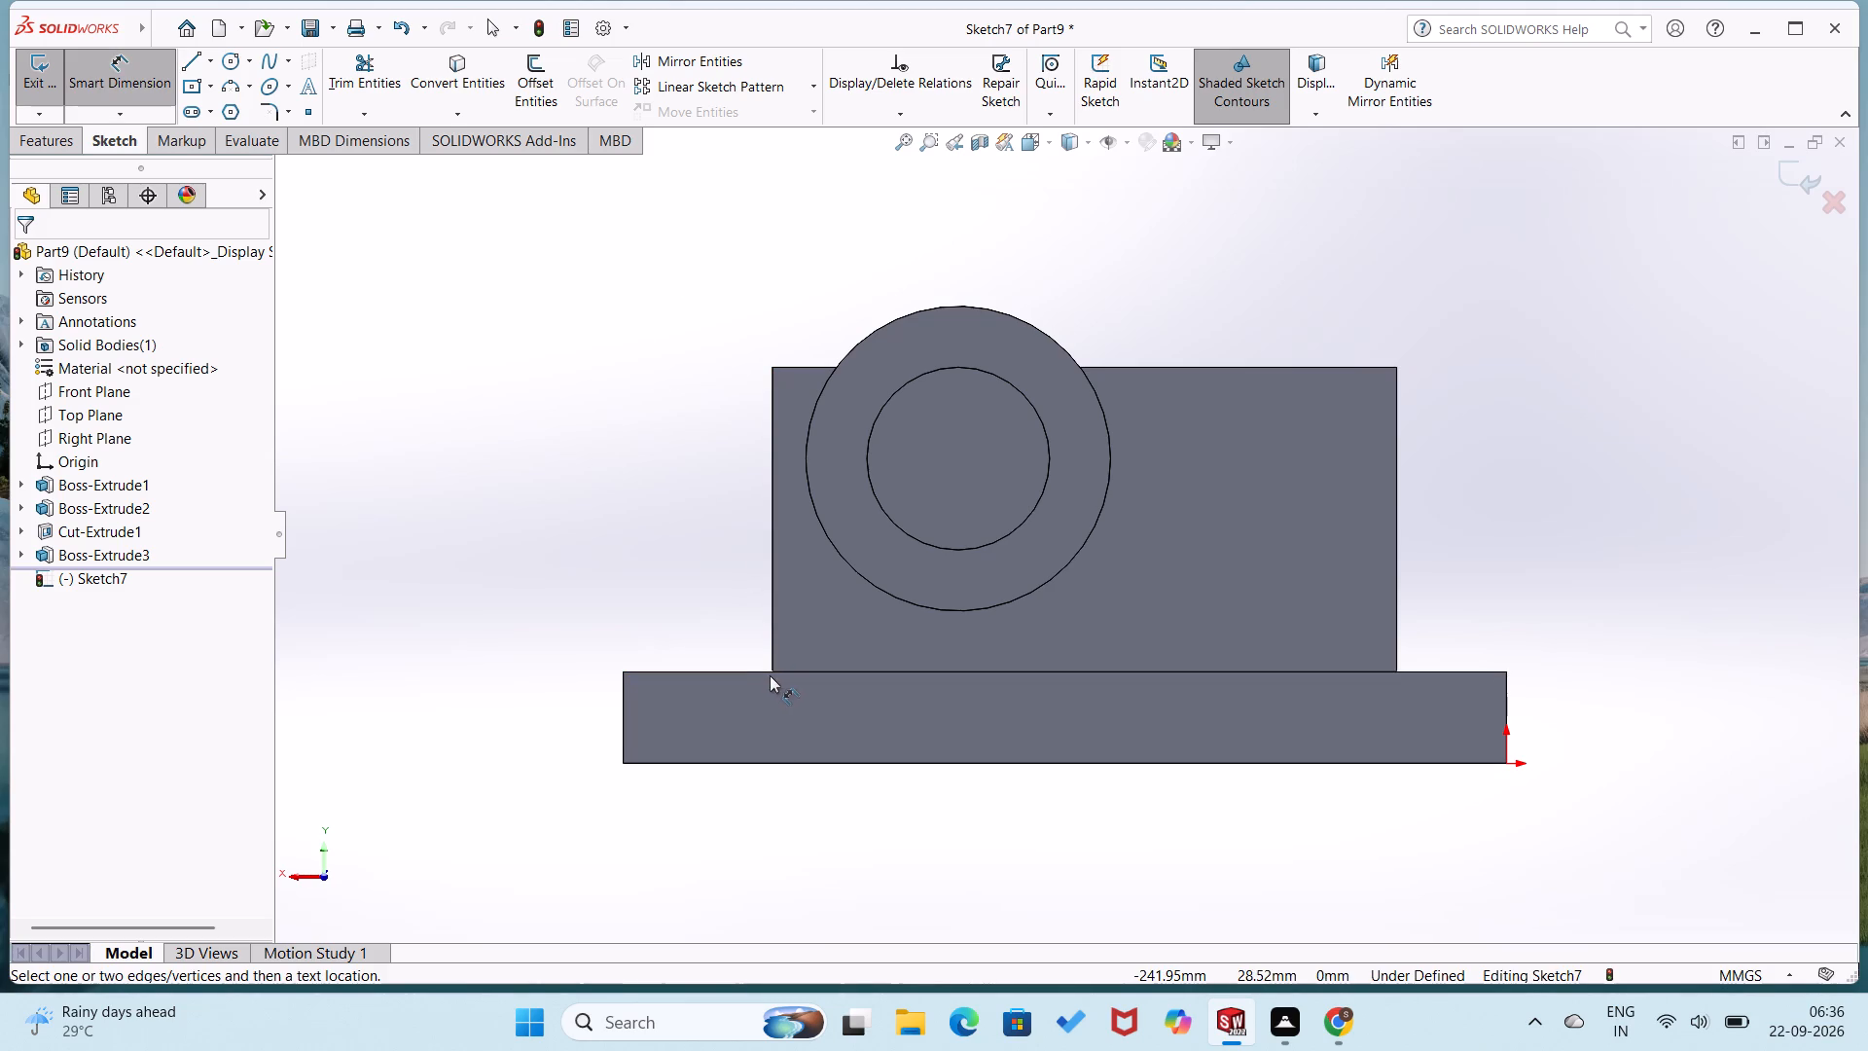
pyautogui.moveTo(770, 670); pyautogui.dragTo(774, 657)
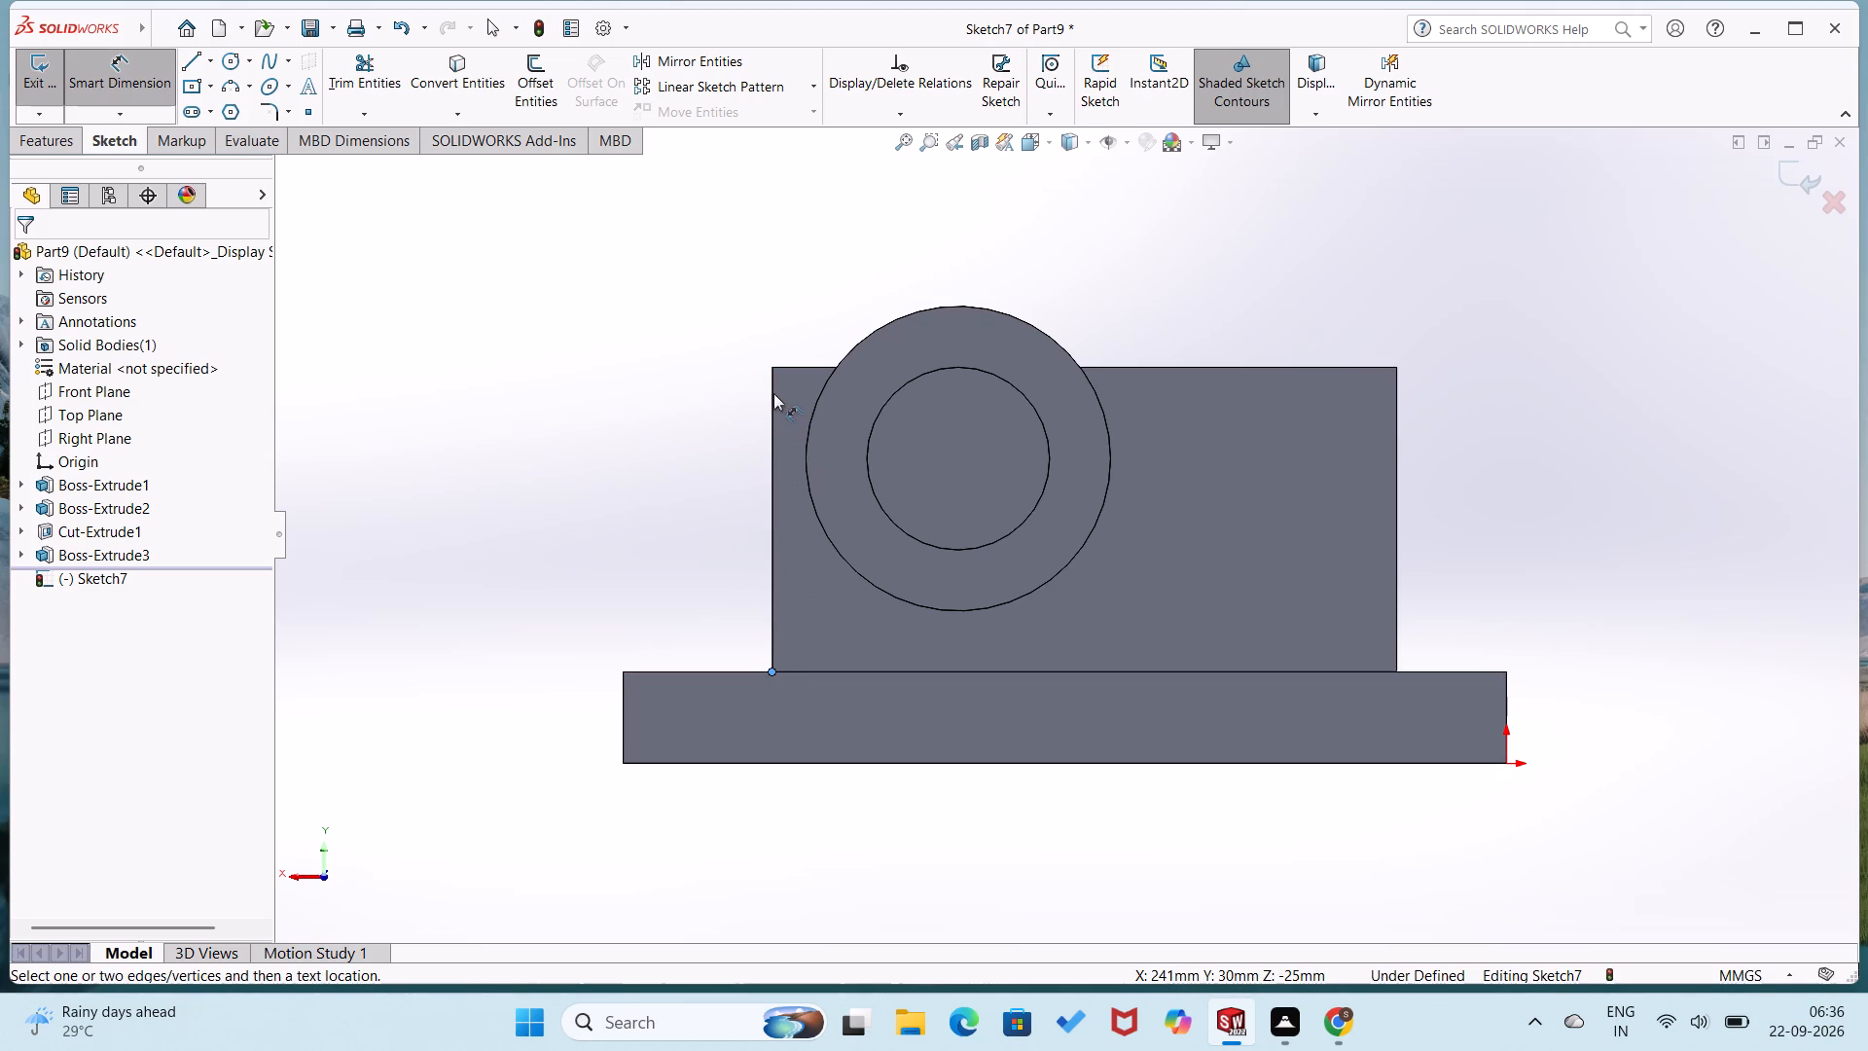
pyautogui.moveTo(739, 489); pyautogui.dragTo(499, 552, button='right')
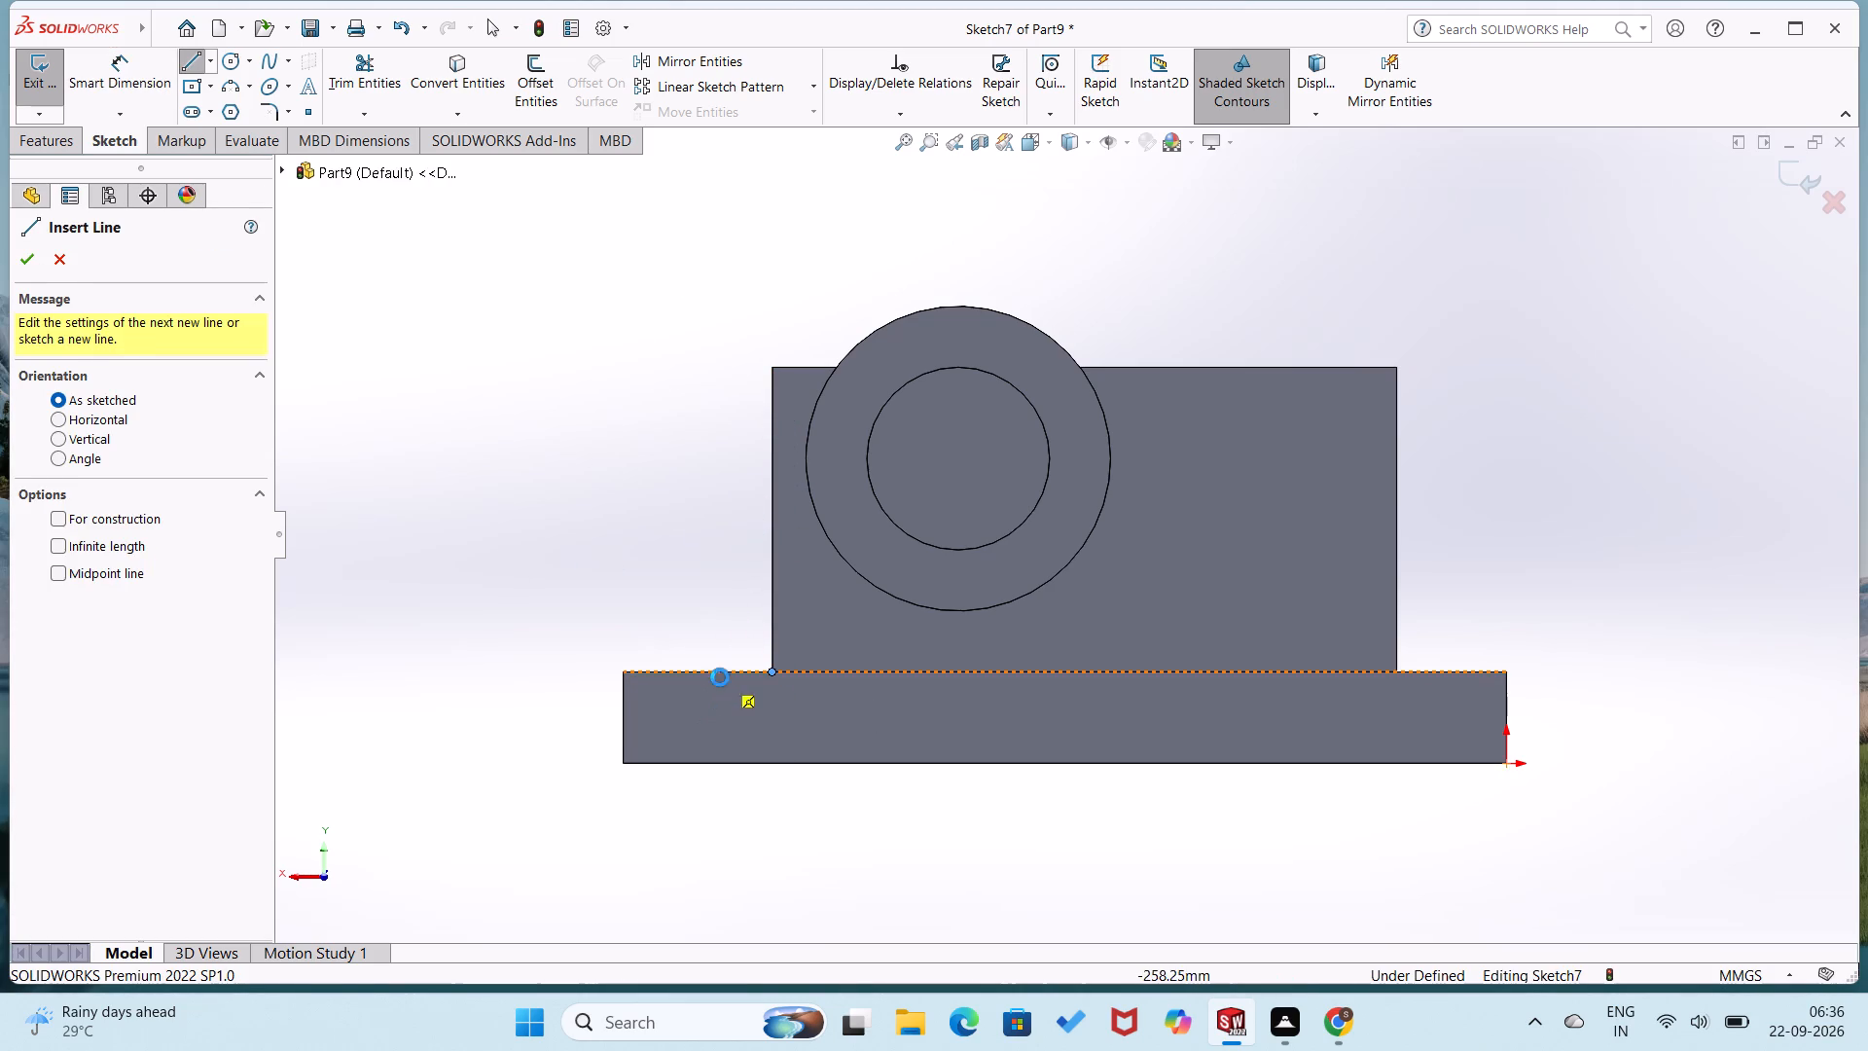
pyautogui.press('Escape')
pyautogui.moveTo(737, 509); pyautogui.dragTo(587, 578, button='right')
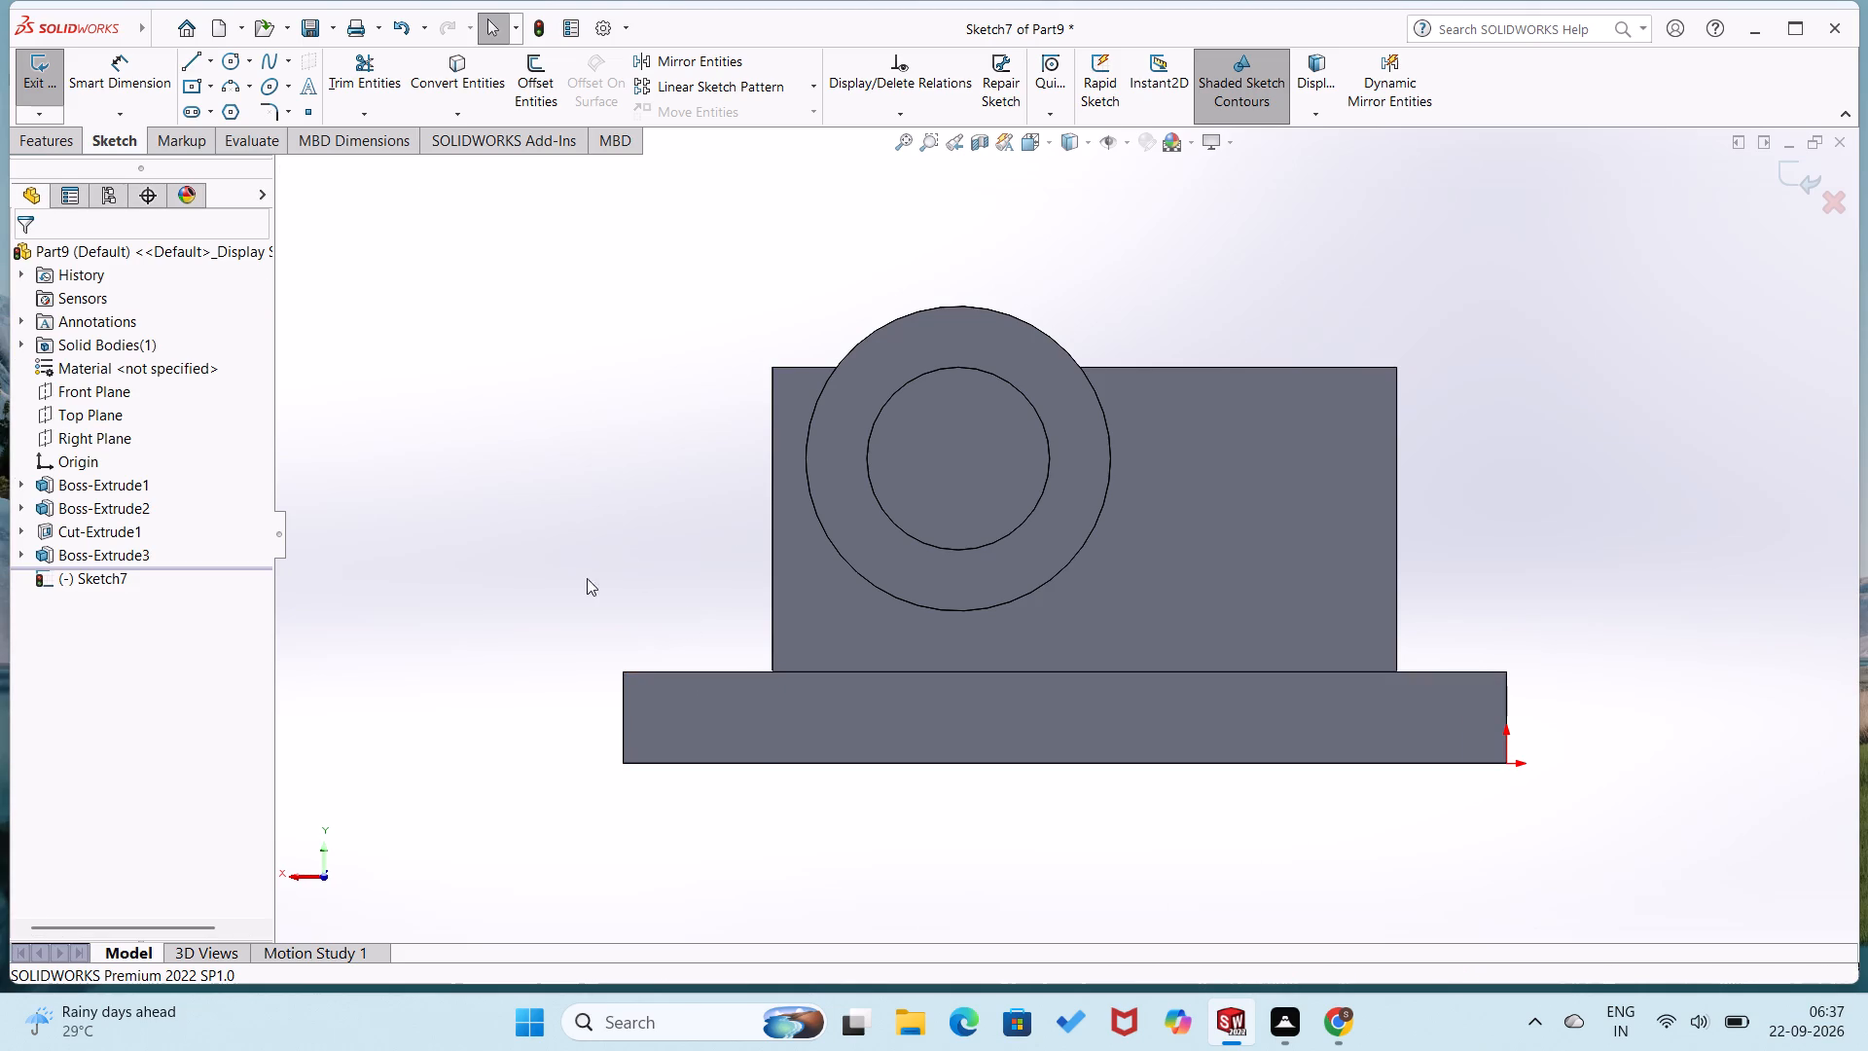
pyautogui.moveTo(587, 578); pyautogui.dragTo(587, 580, button='right')
pyautogui.moveTo(758, 513); pyautogui.dragTo(507, 591, button='right')
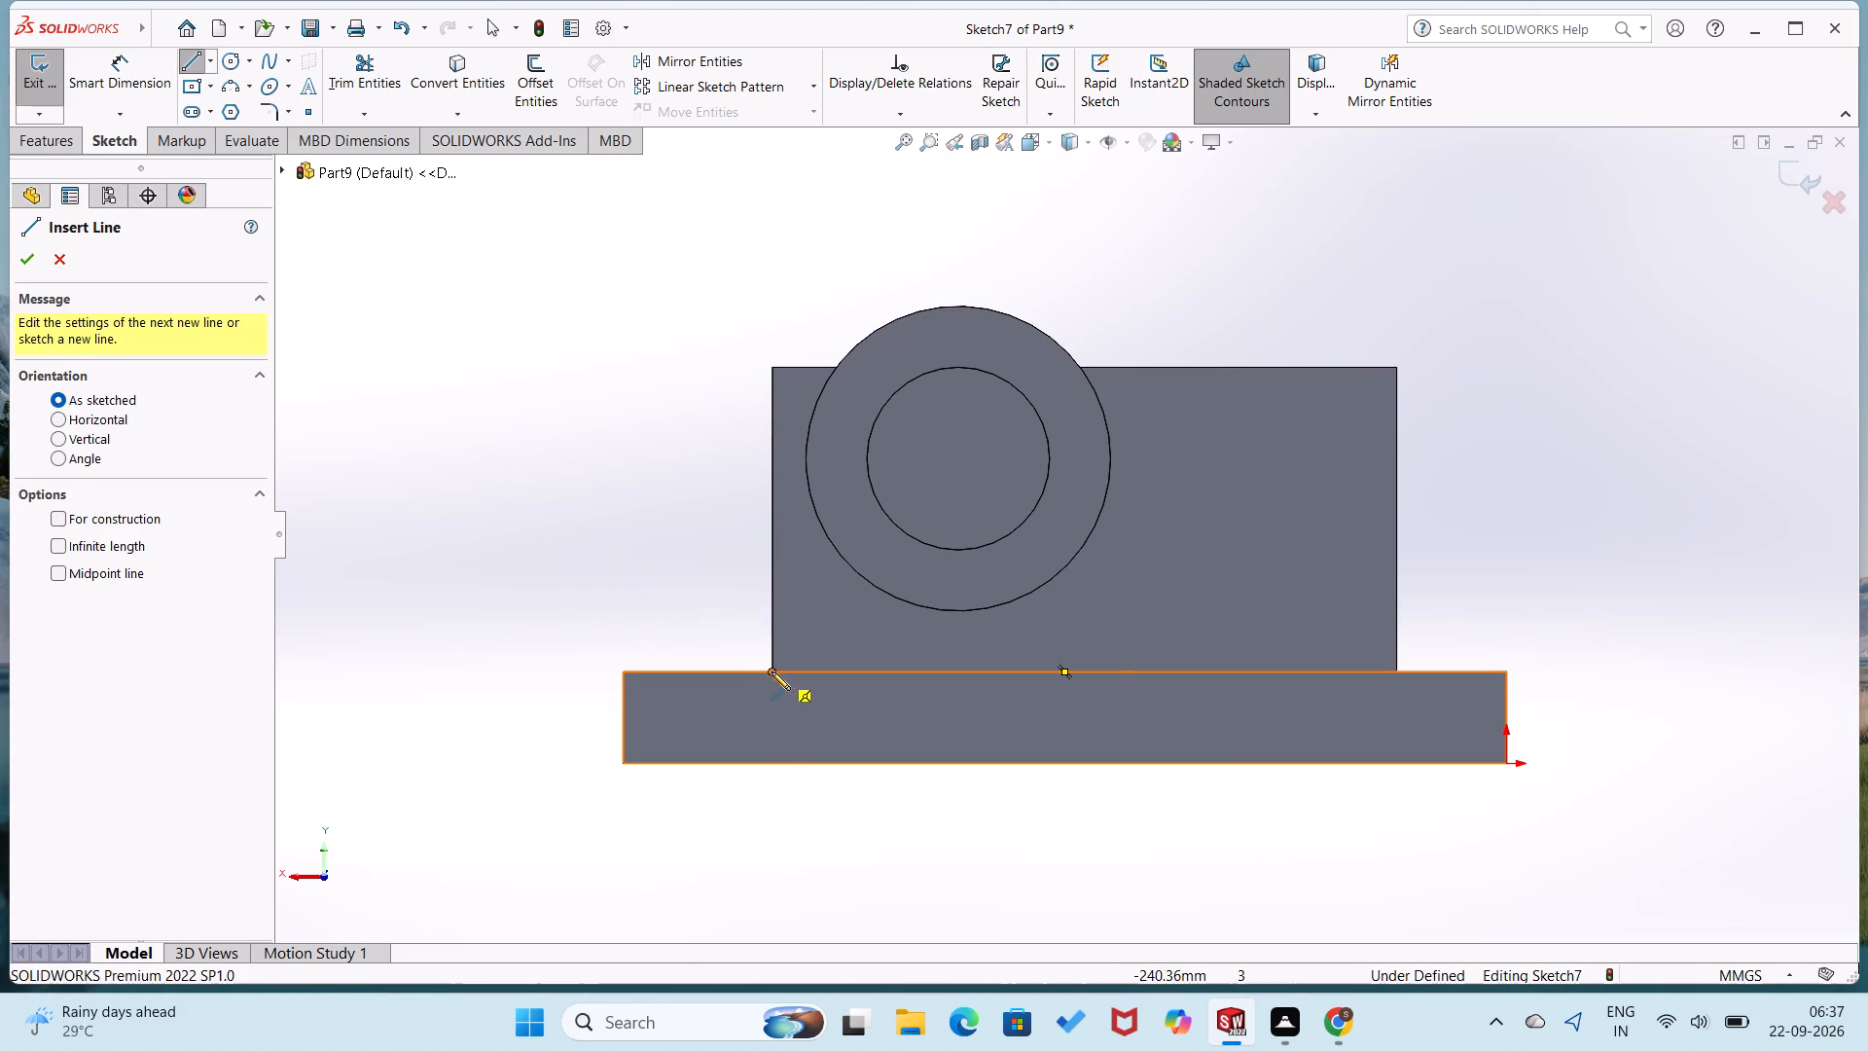
pyautogui.moveTo(771, 671); pyautogui.dragTo(777, 643)
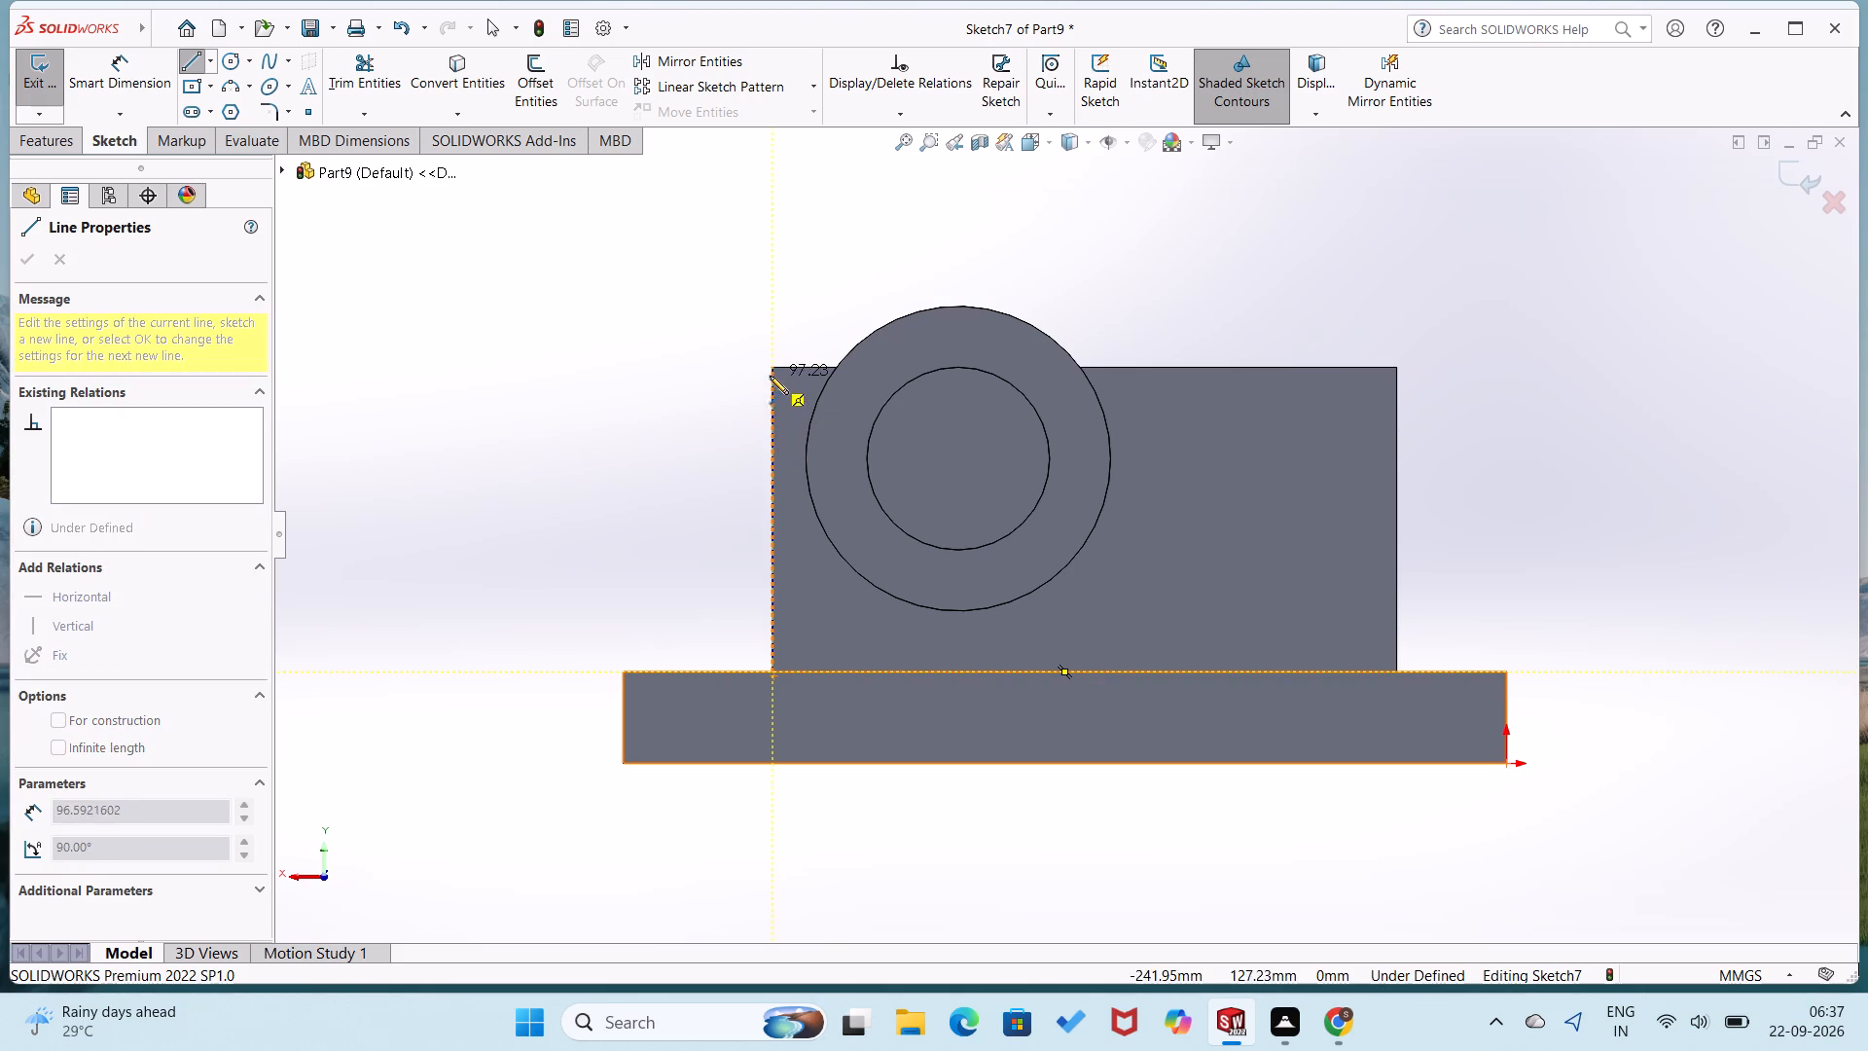
pyautogui.click(772, 370)
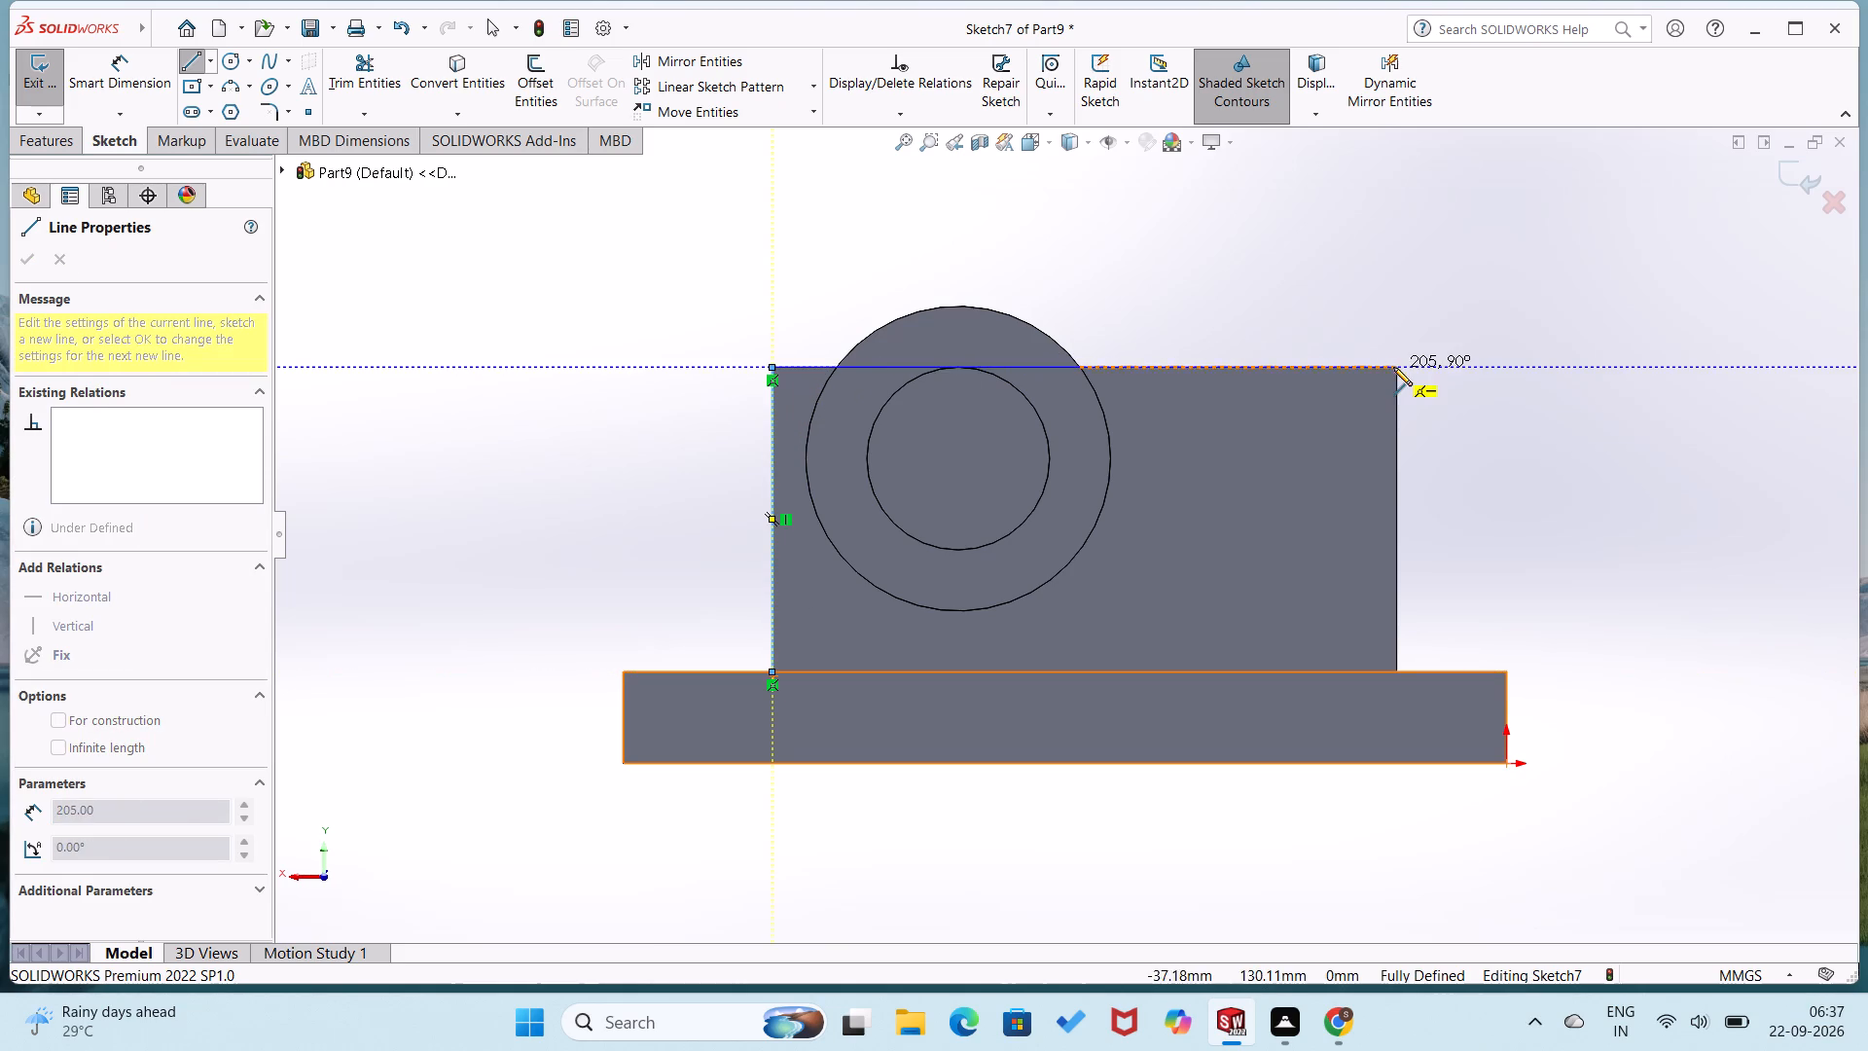
pyautogui.click(1394, 367)
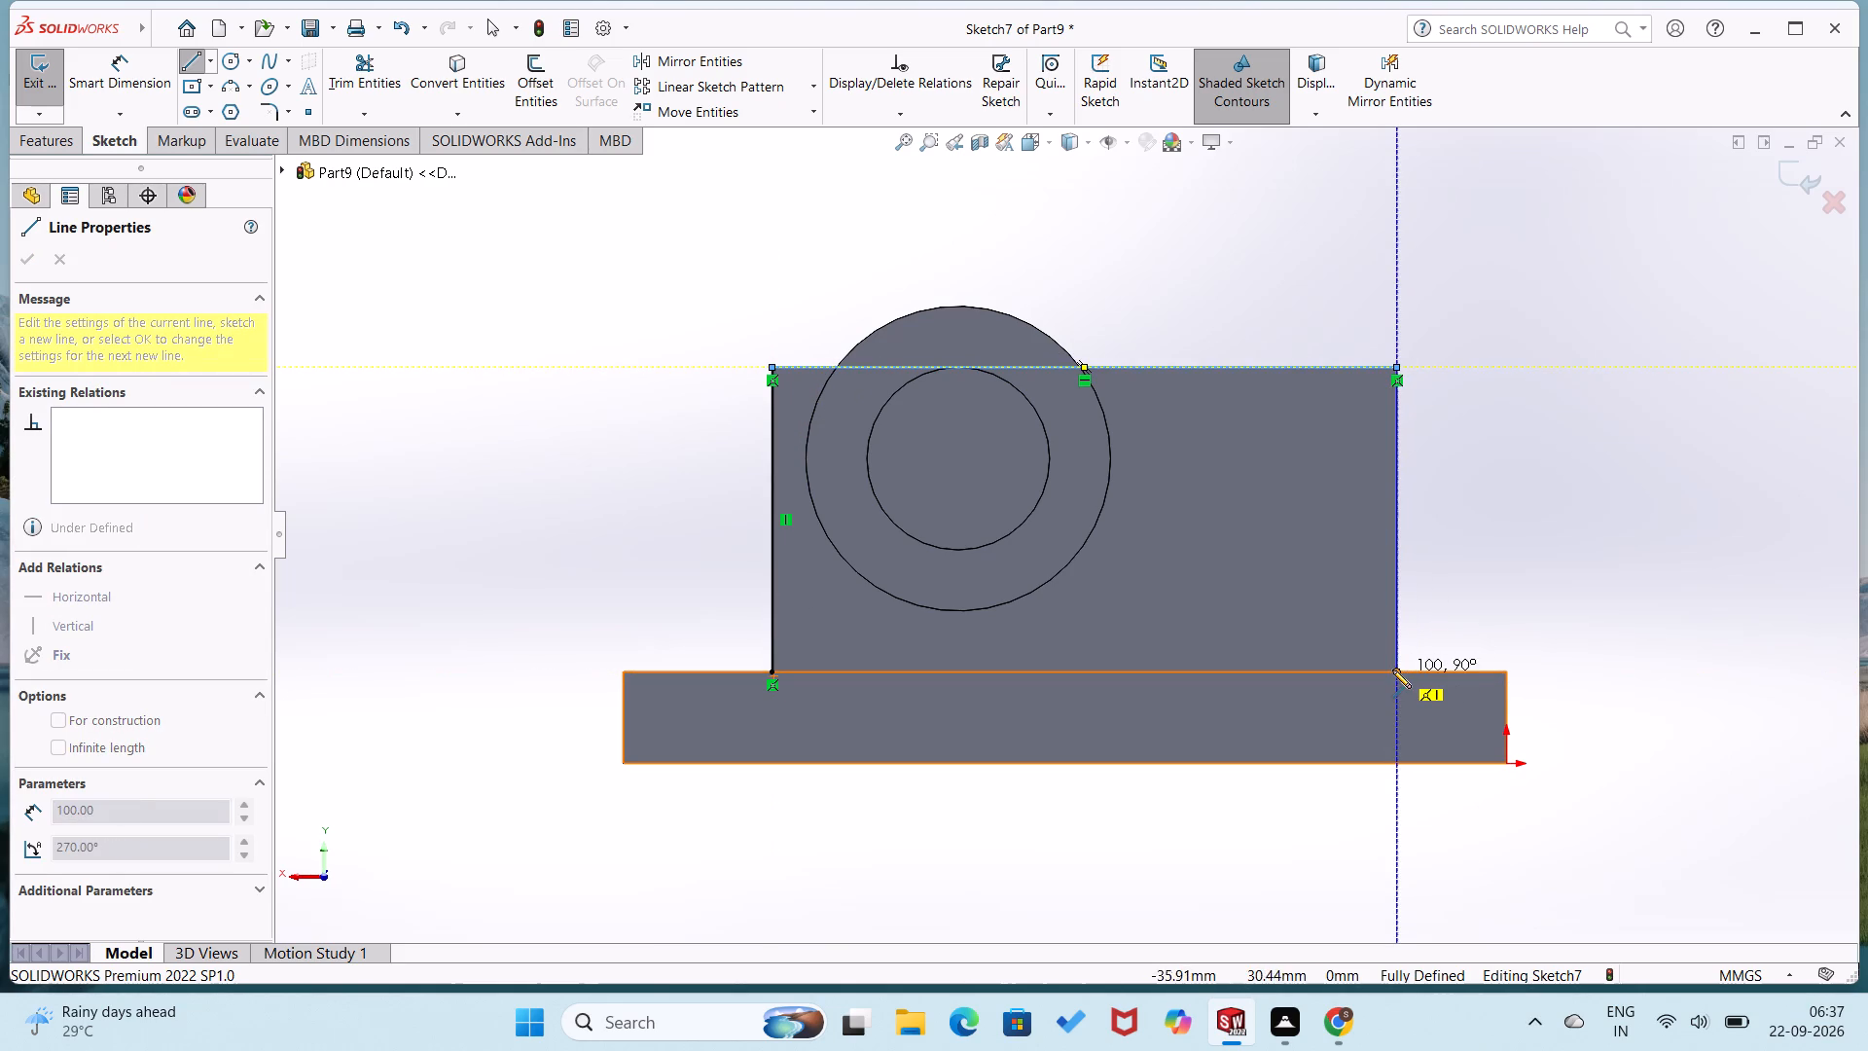
pyautogui.click(1395, 670)
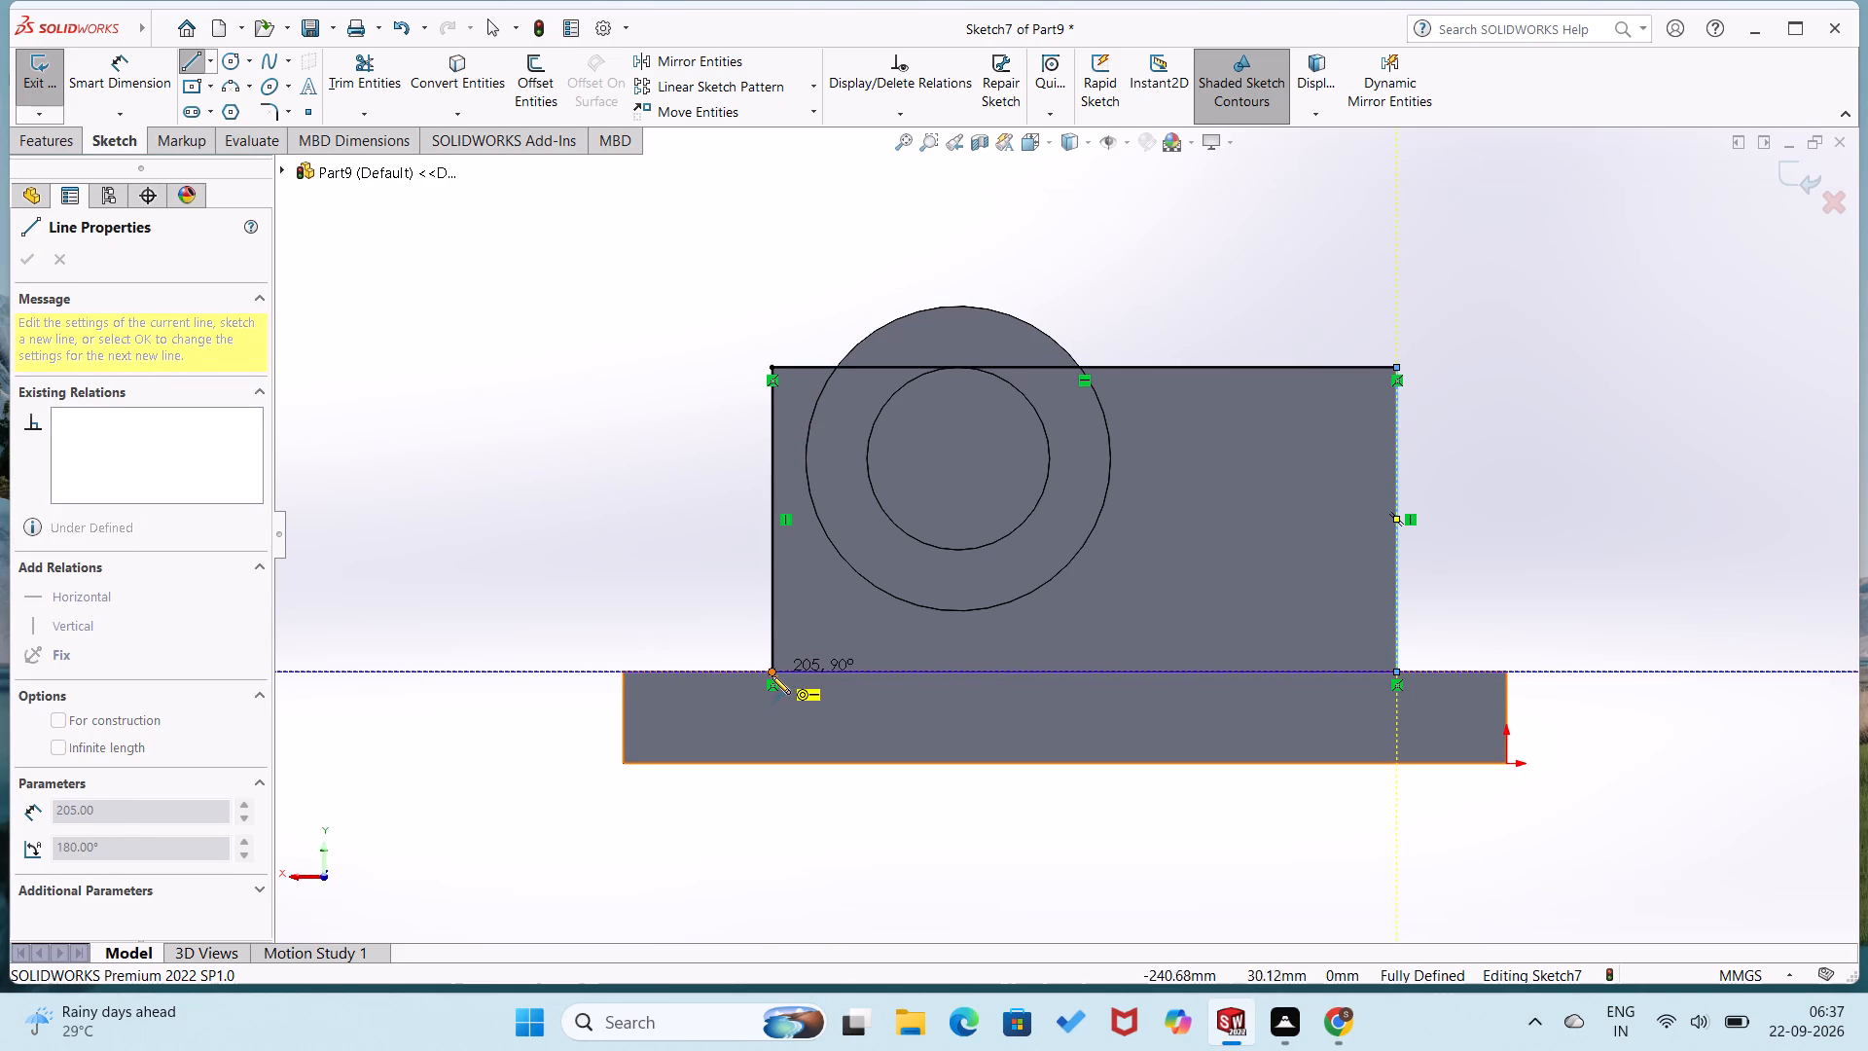
pyautogui.click(772, 676)
pyautogui.moveTo(579, 593); pyautogui.dragTo(624, 244, button='right')
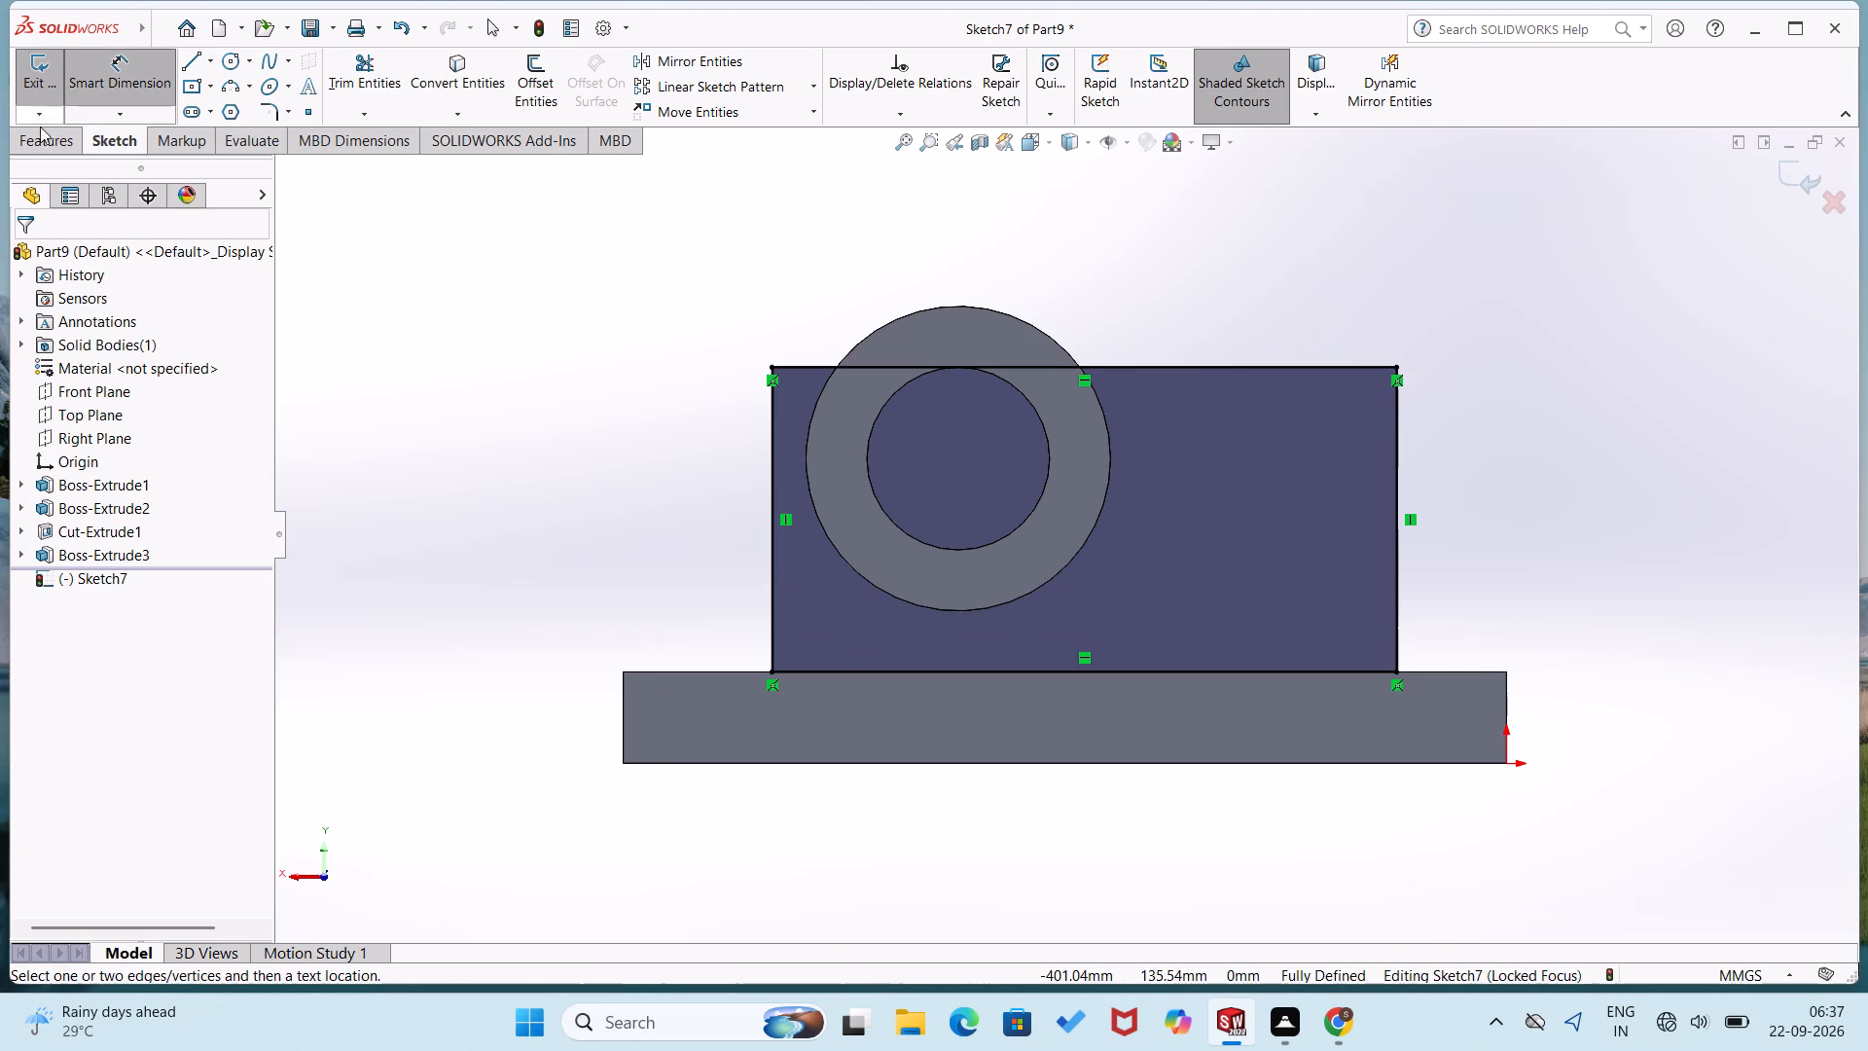
# Extrude the rear rectangle as a 25 mm blind boss in the reversed direction, inward over the base, merged with the part.
pyautogui.click(21, 145)
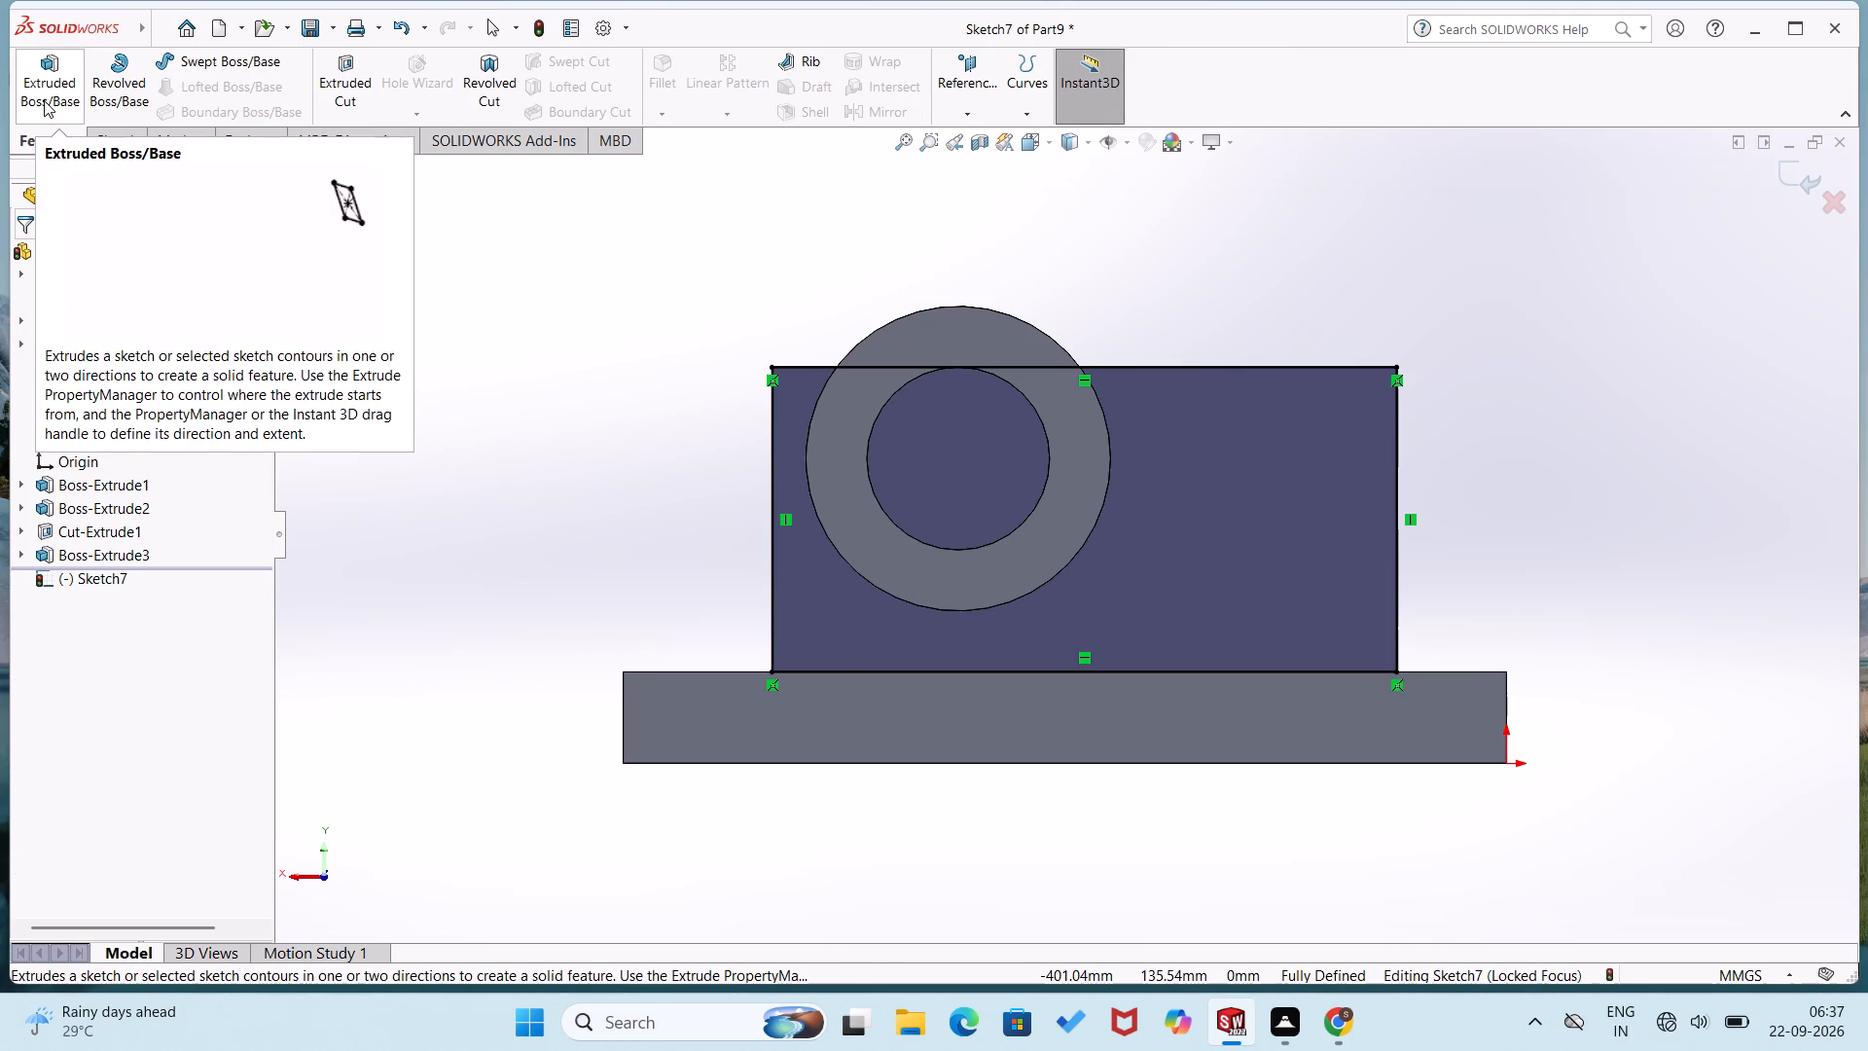
pyautogui.click(44, 100)
pyautogui.scroll(1, 480, 437)
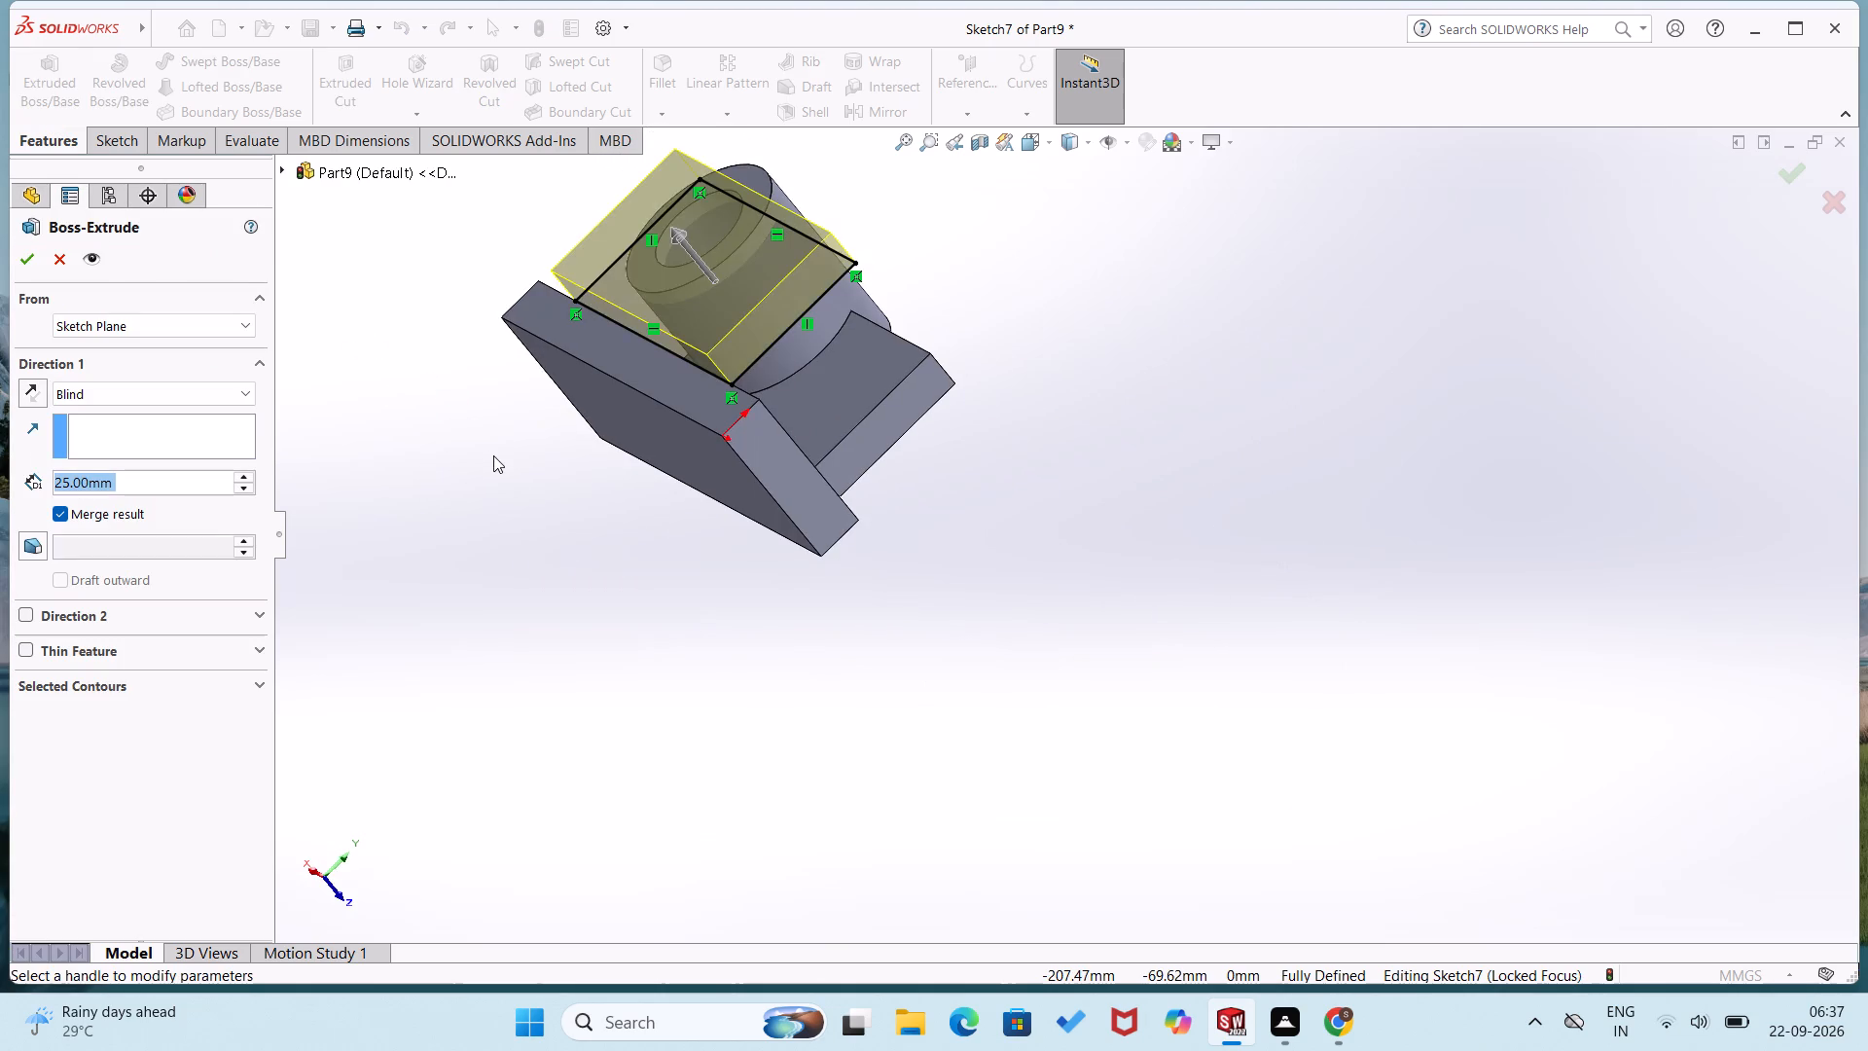
pyautogui.moveTo(769, 562); pyautogui.dragTo(681, 675, button='middle')
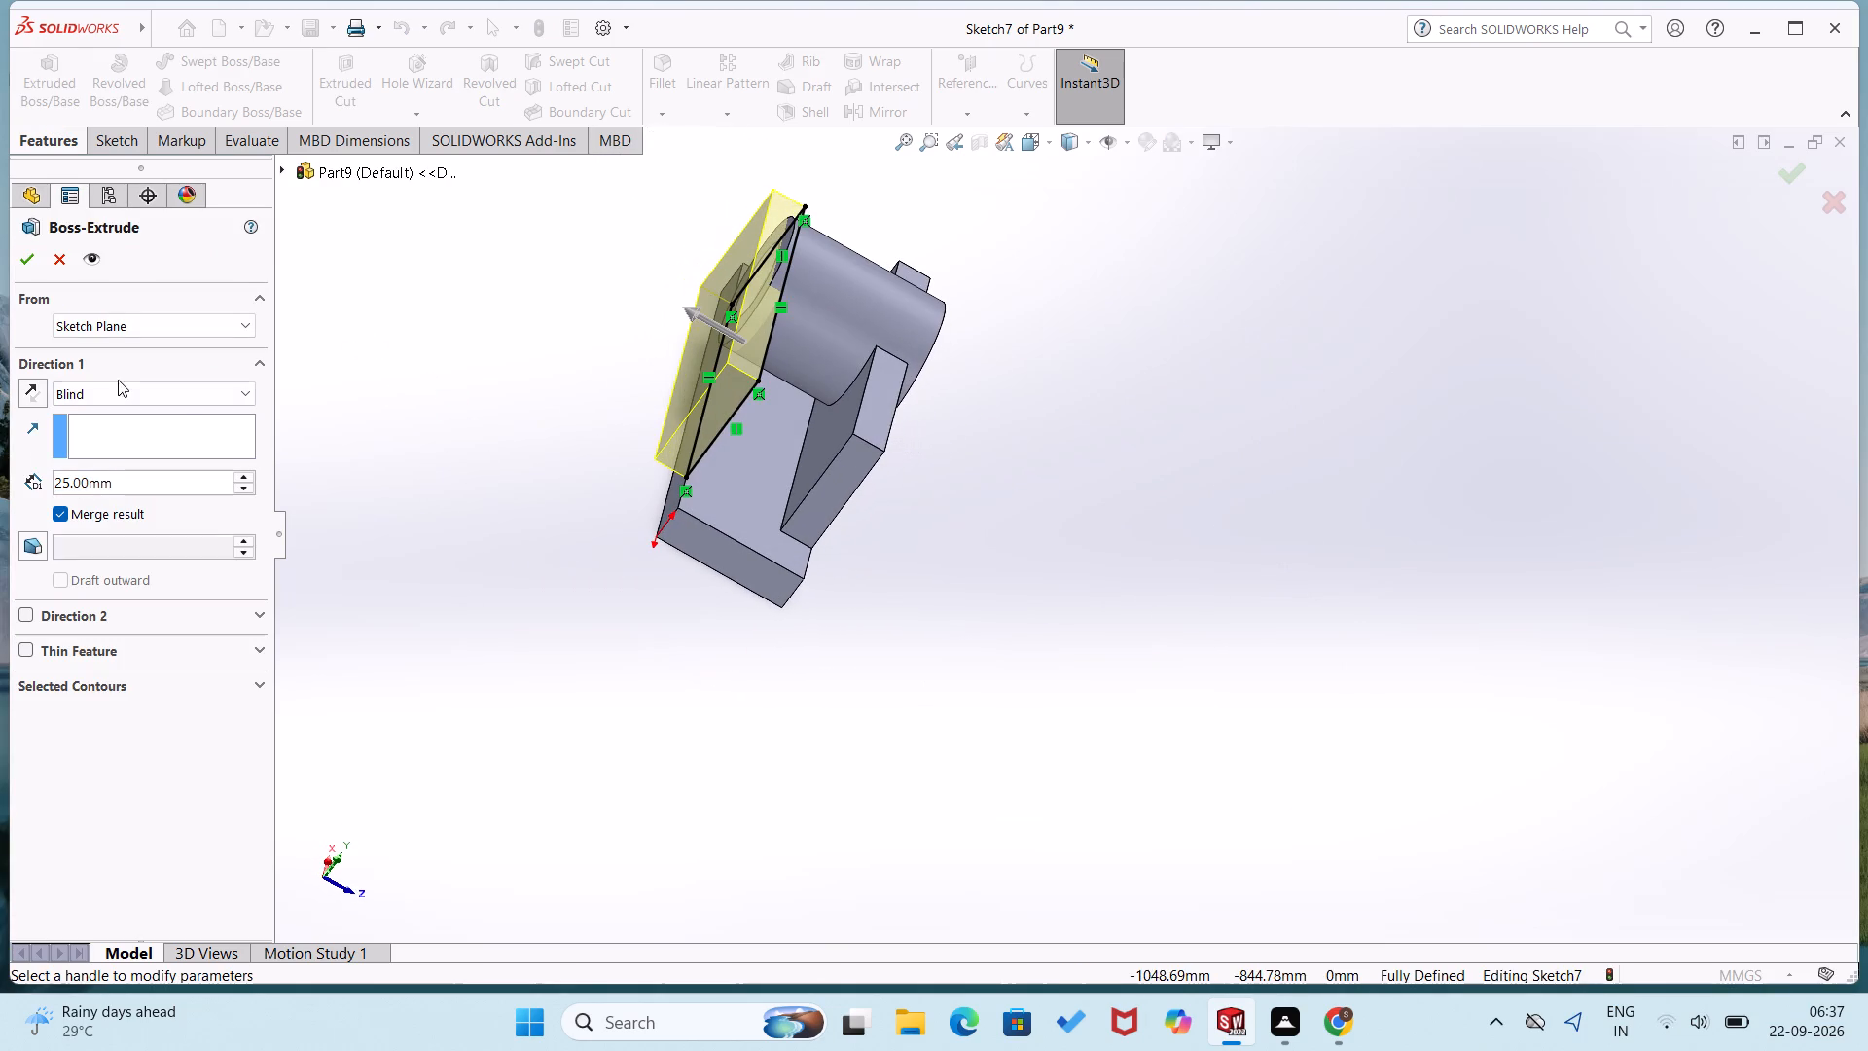
pyautogui.click(30, 397)
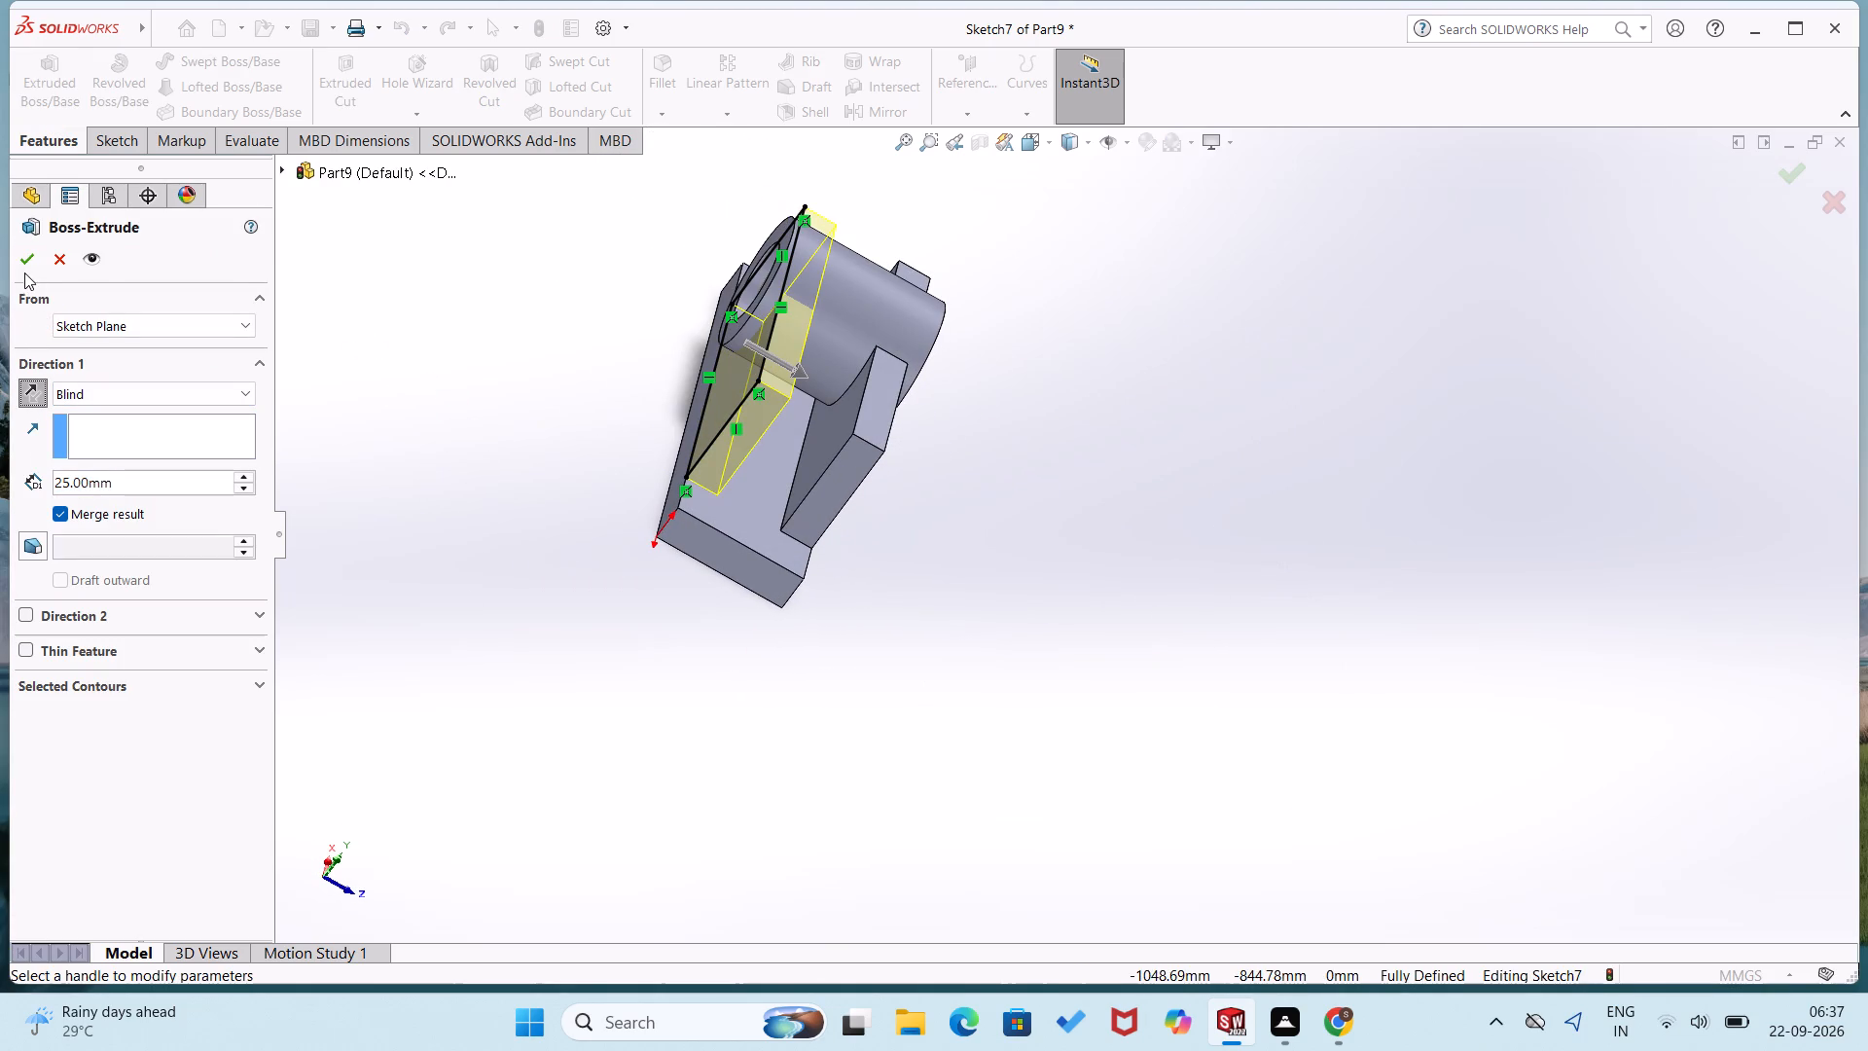
pyautogui.click(27, 262)
pyautogui.click(516, 508)
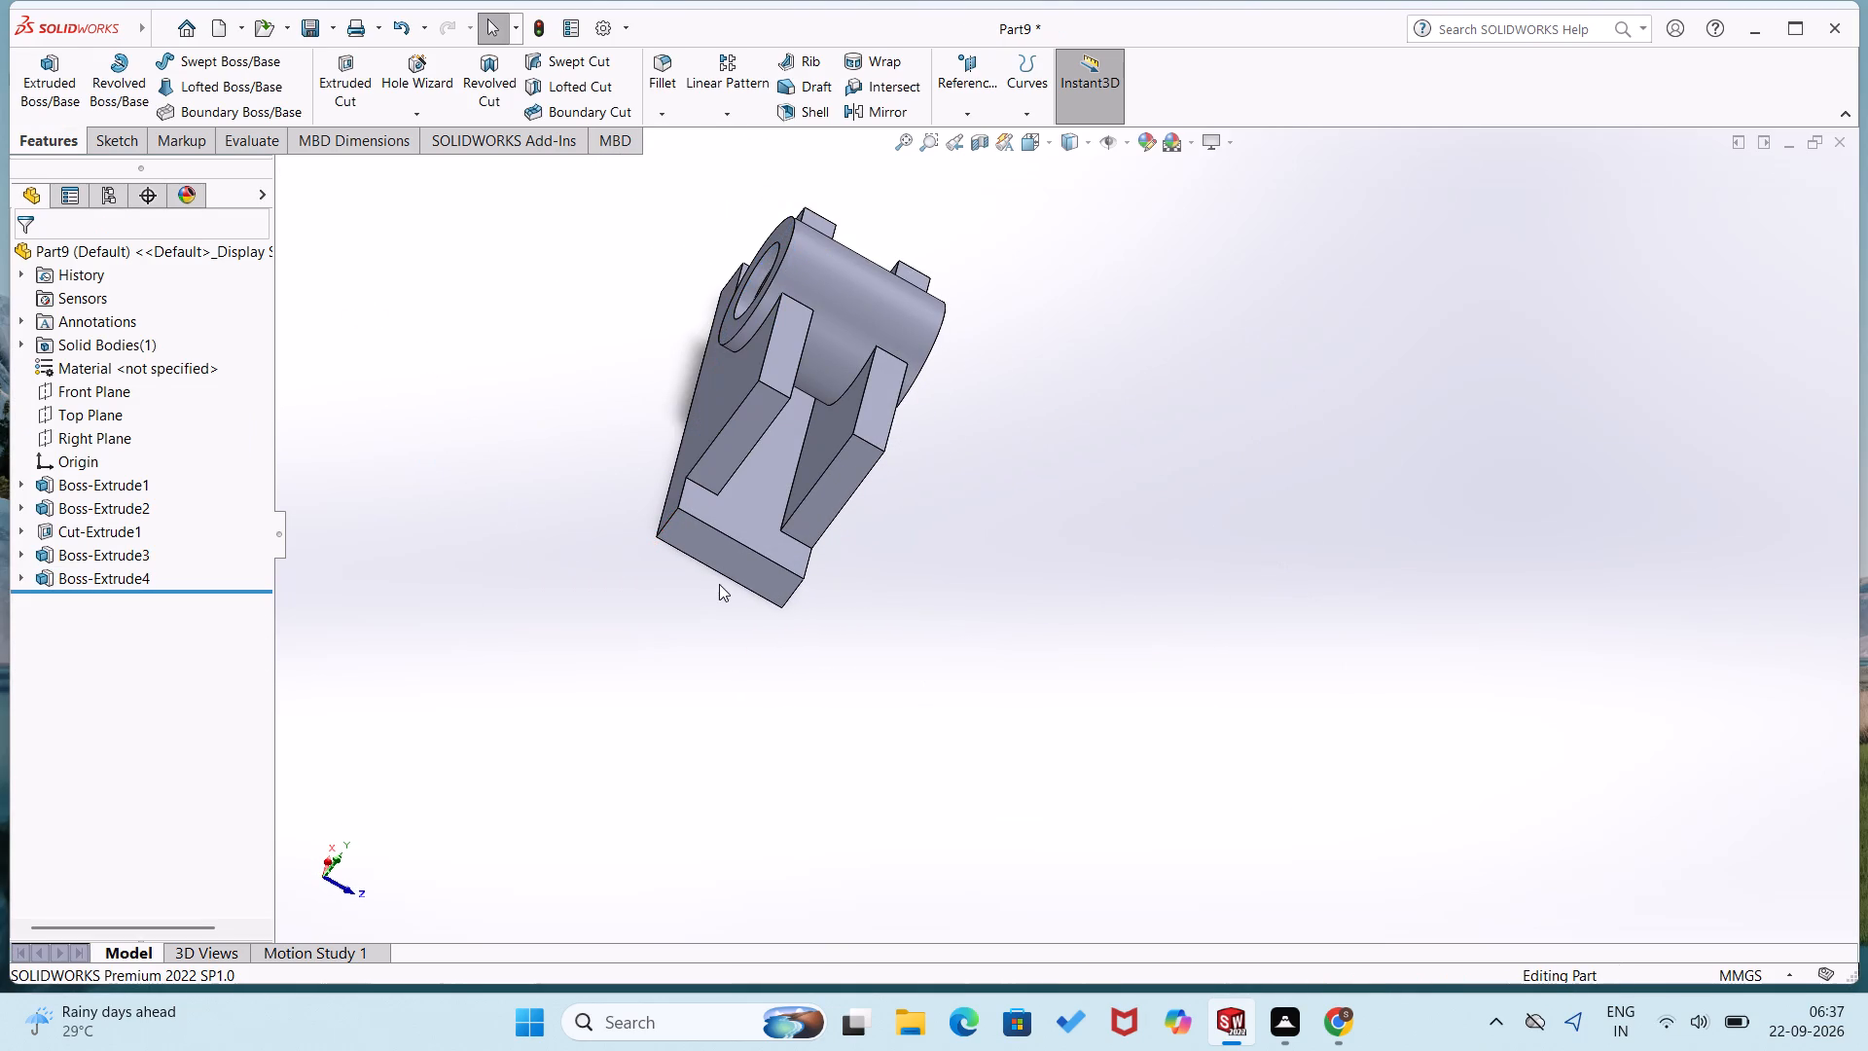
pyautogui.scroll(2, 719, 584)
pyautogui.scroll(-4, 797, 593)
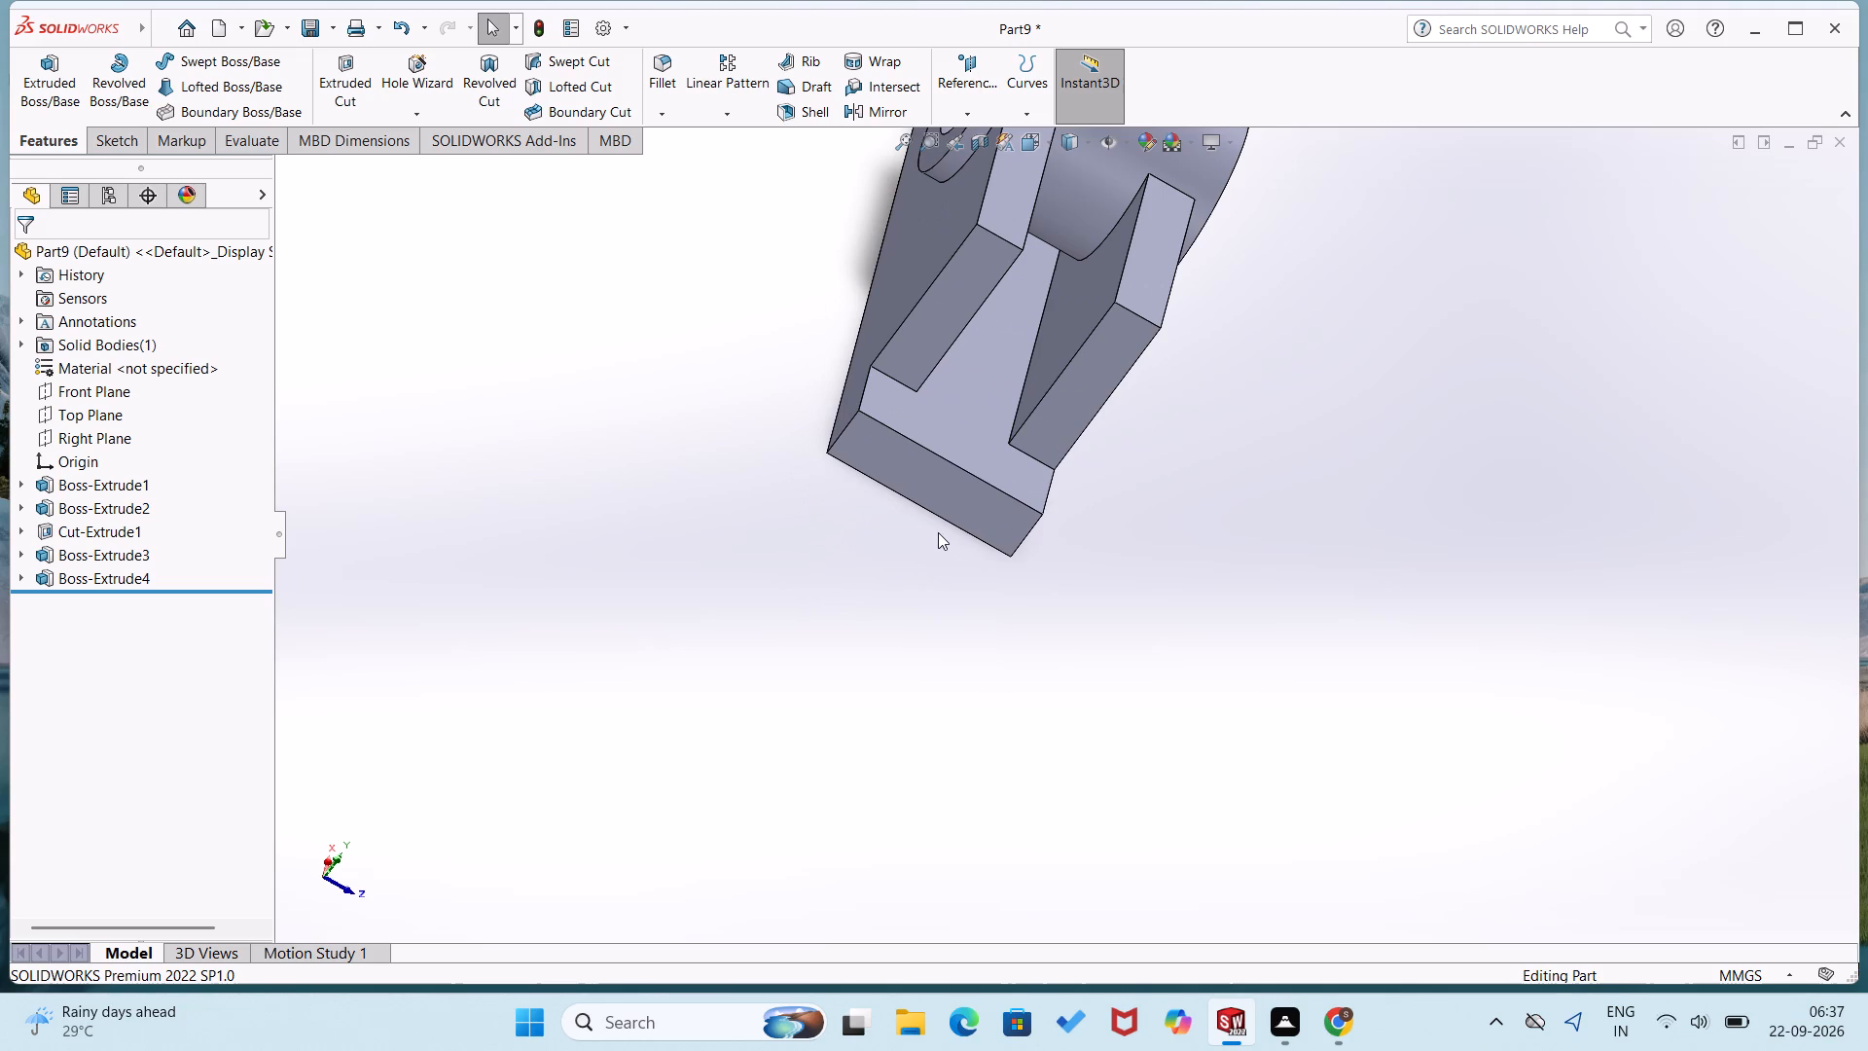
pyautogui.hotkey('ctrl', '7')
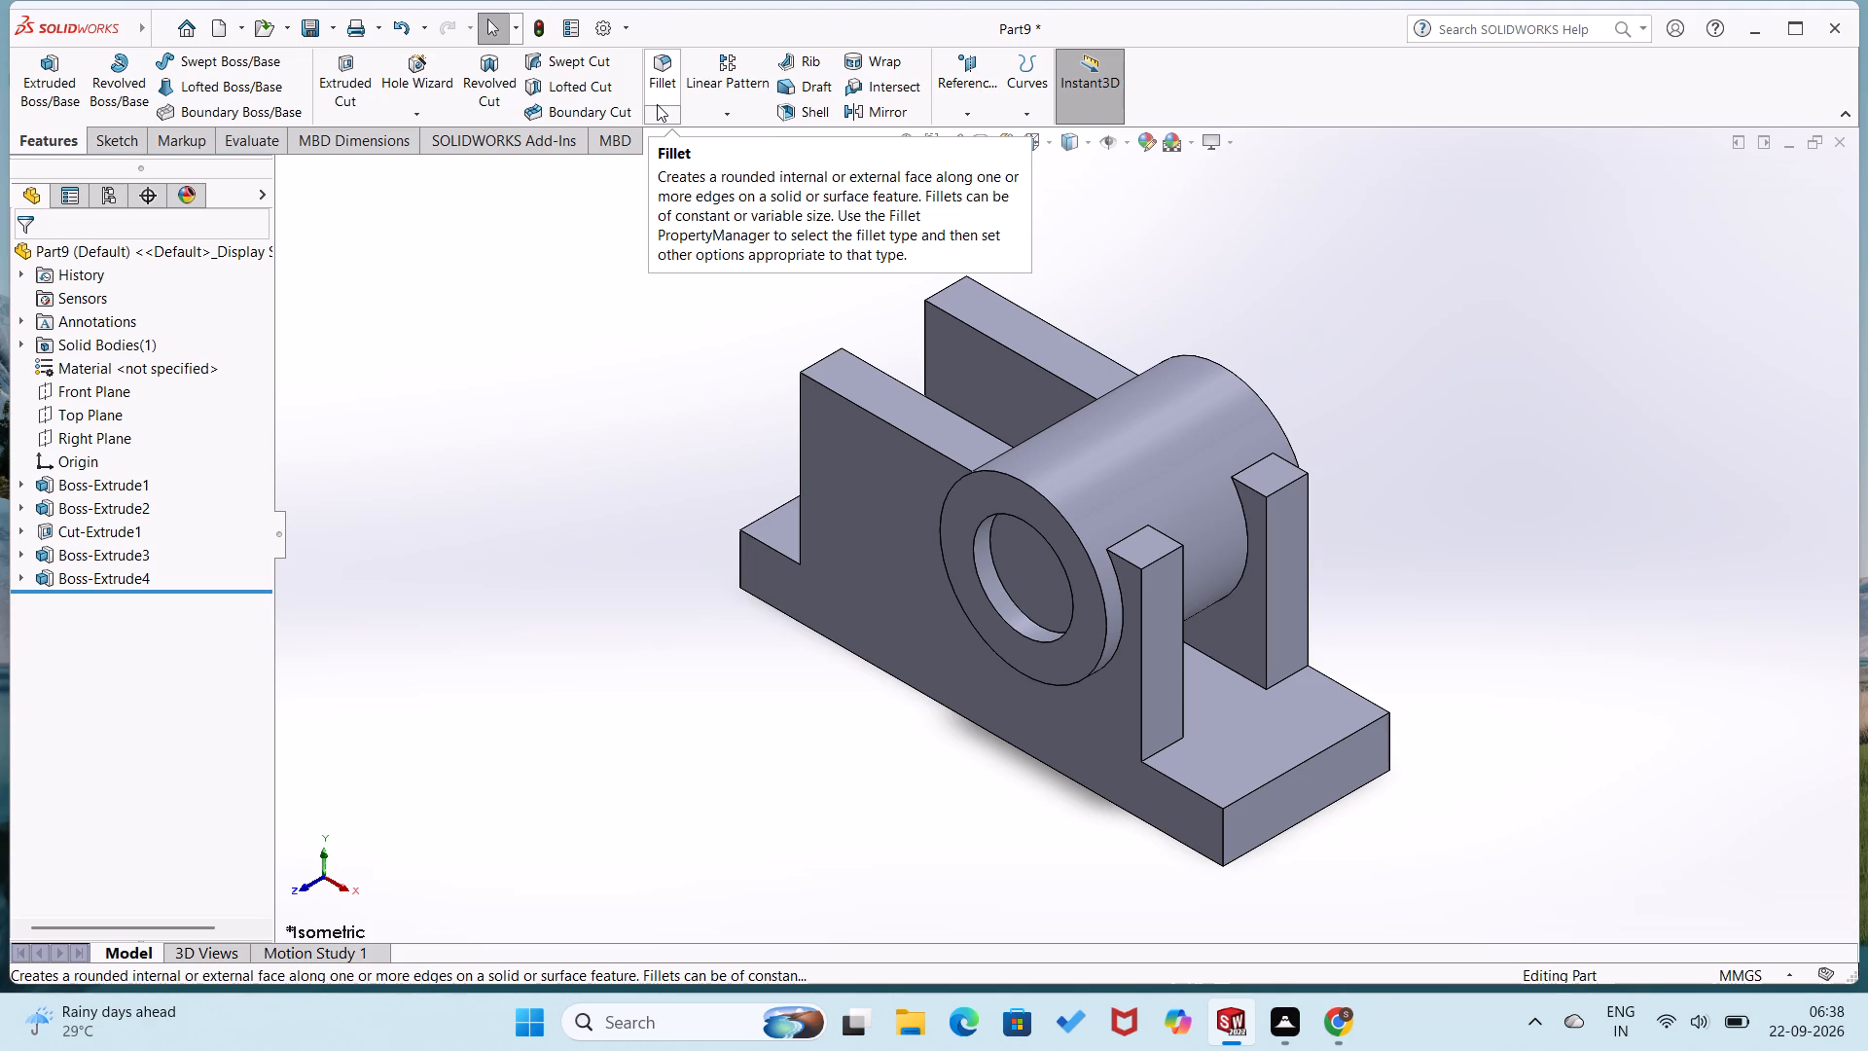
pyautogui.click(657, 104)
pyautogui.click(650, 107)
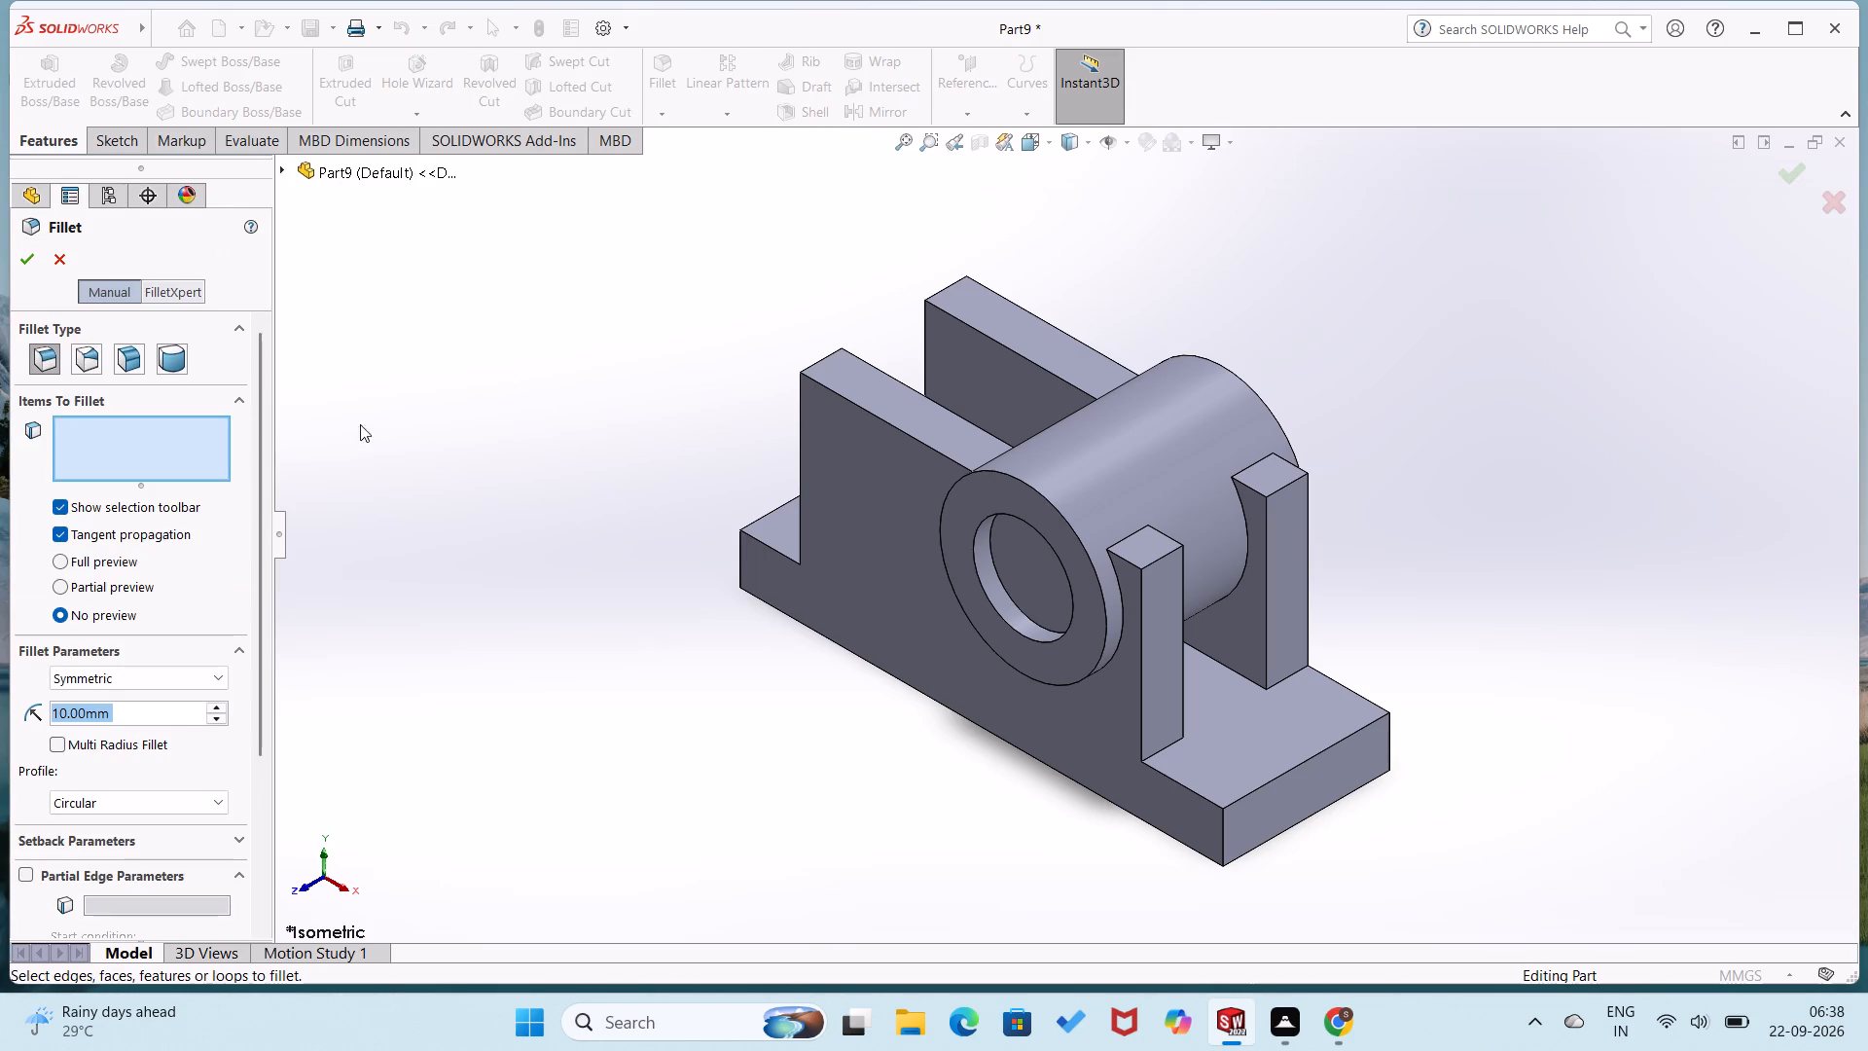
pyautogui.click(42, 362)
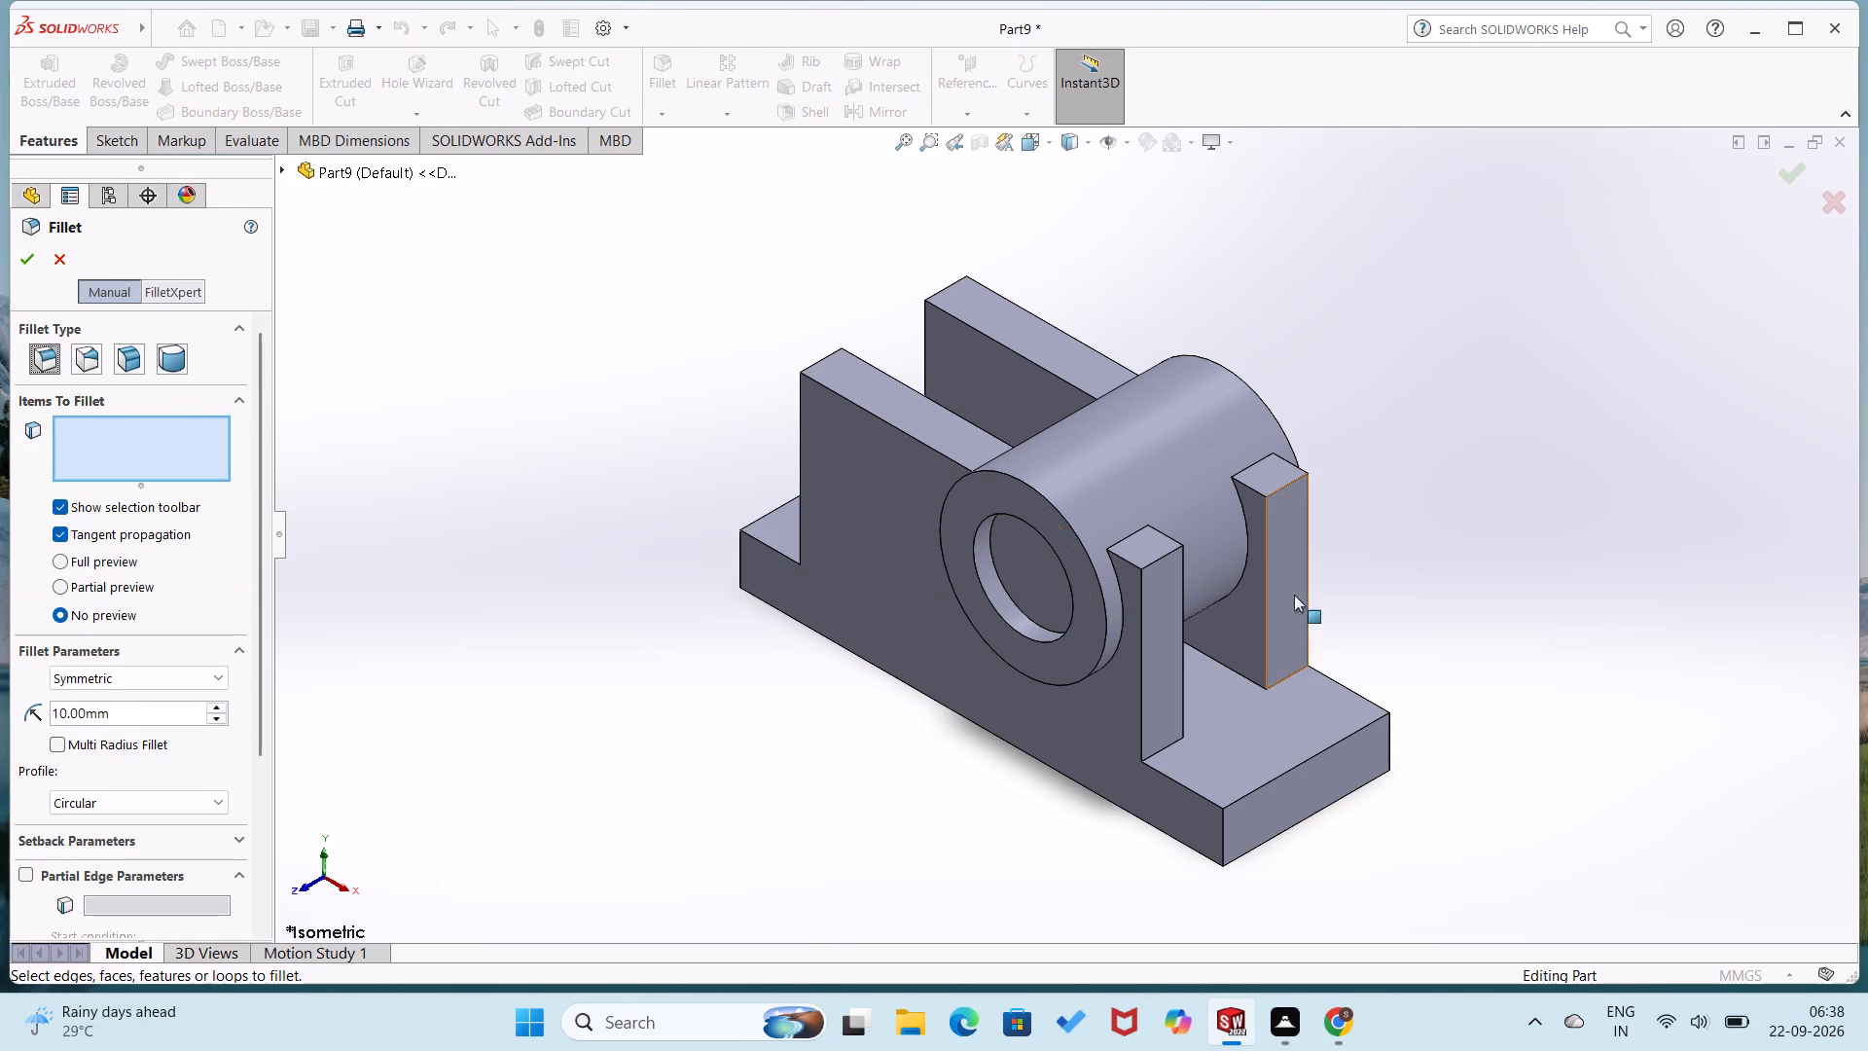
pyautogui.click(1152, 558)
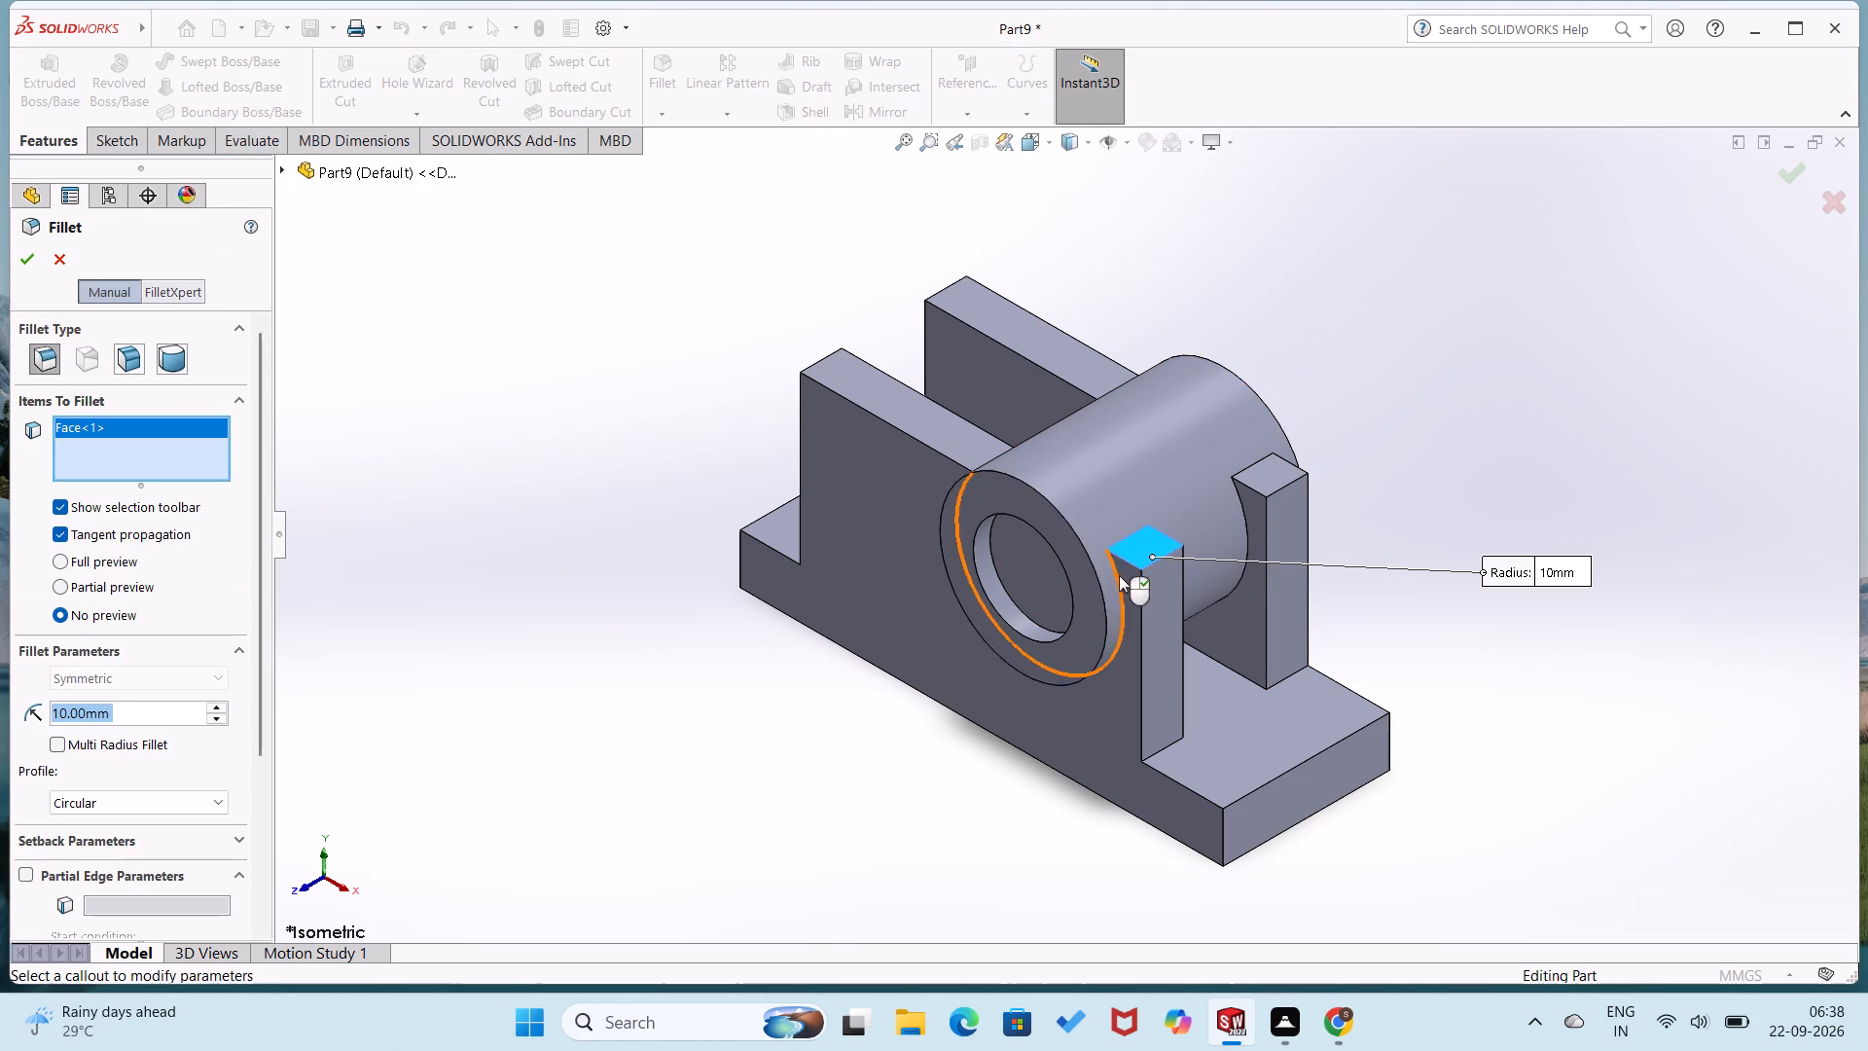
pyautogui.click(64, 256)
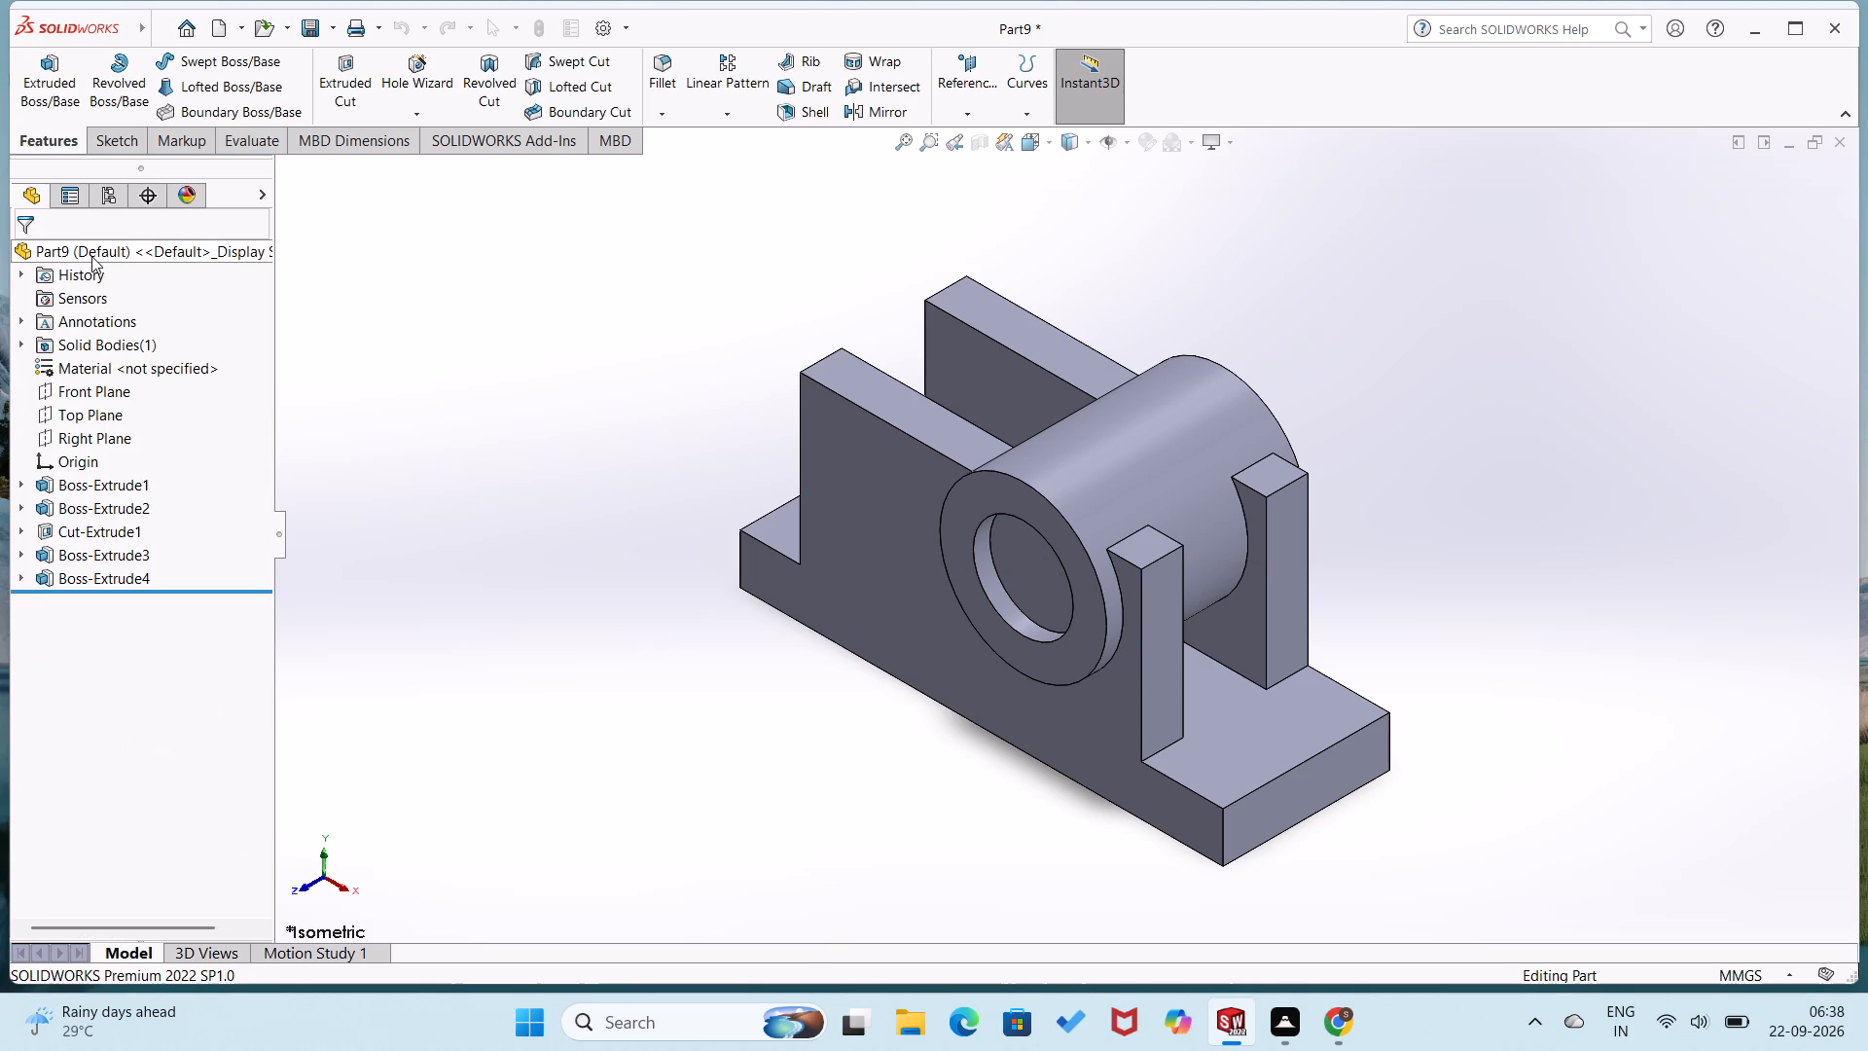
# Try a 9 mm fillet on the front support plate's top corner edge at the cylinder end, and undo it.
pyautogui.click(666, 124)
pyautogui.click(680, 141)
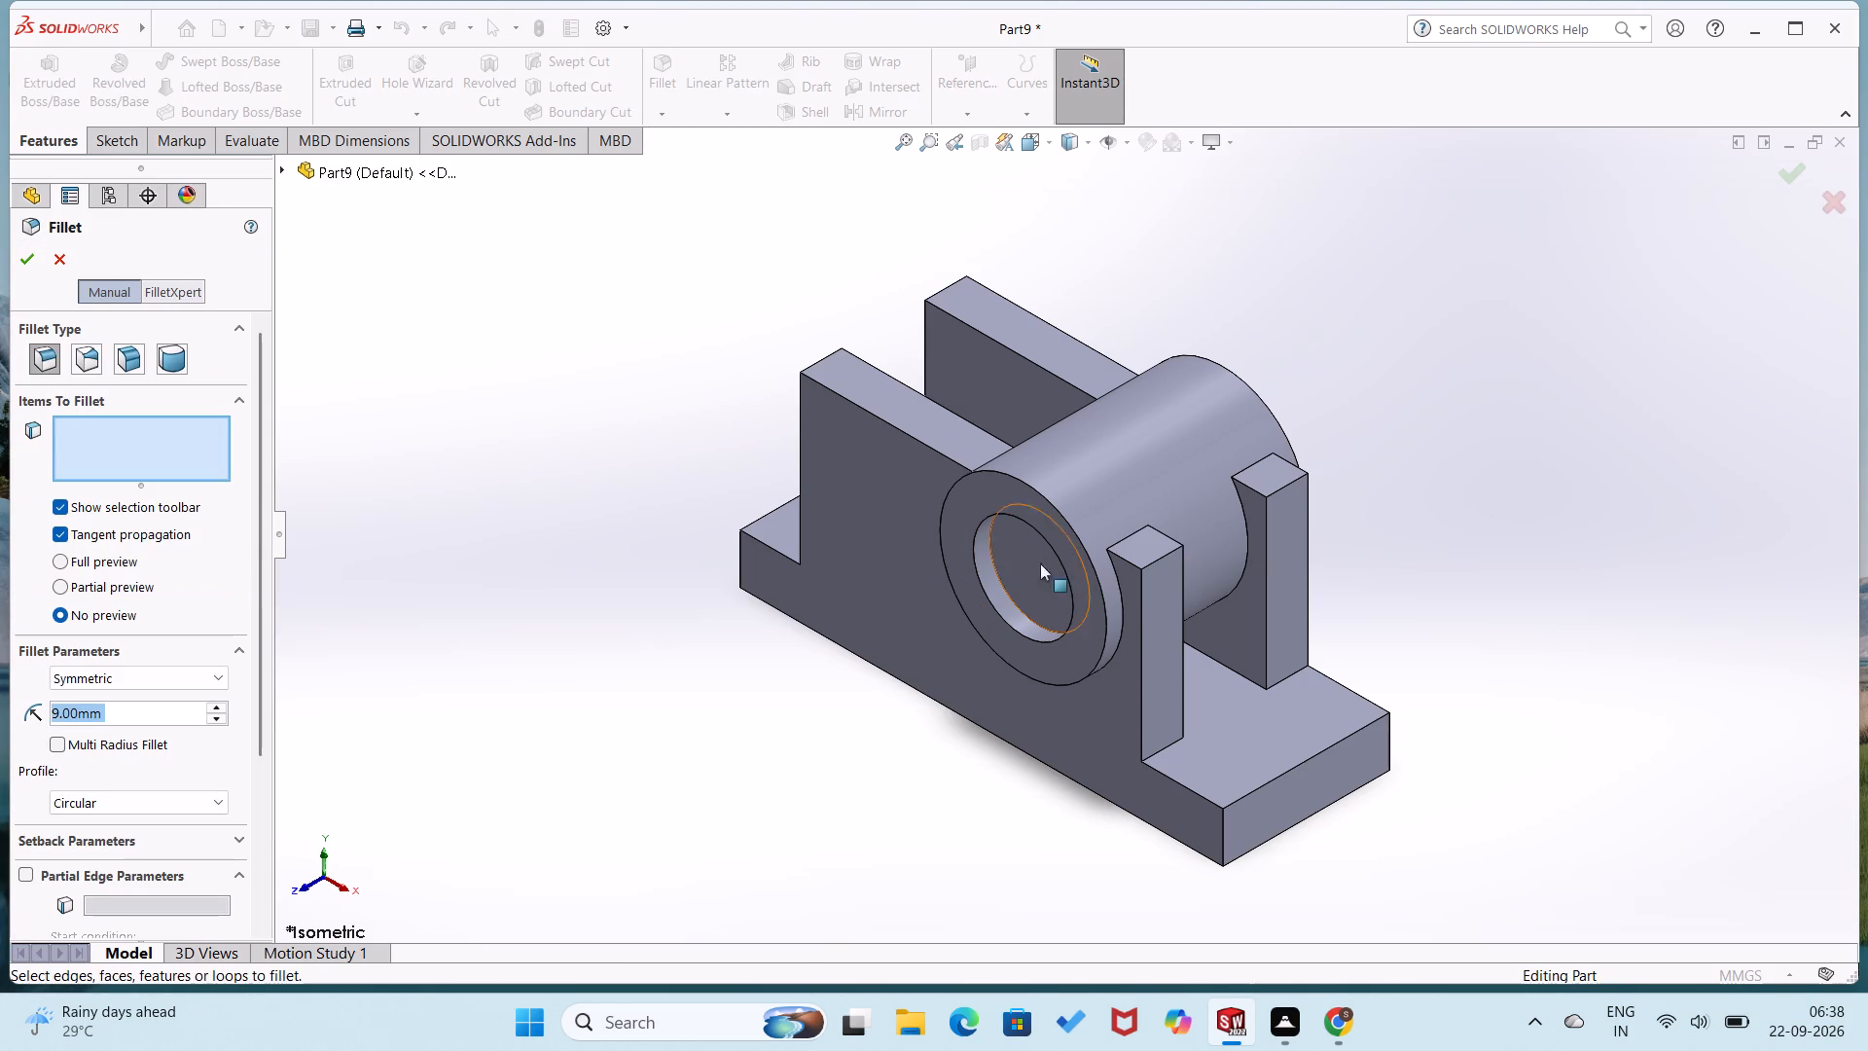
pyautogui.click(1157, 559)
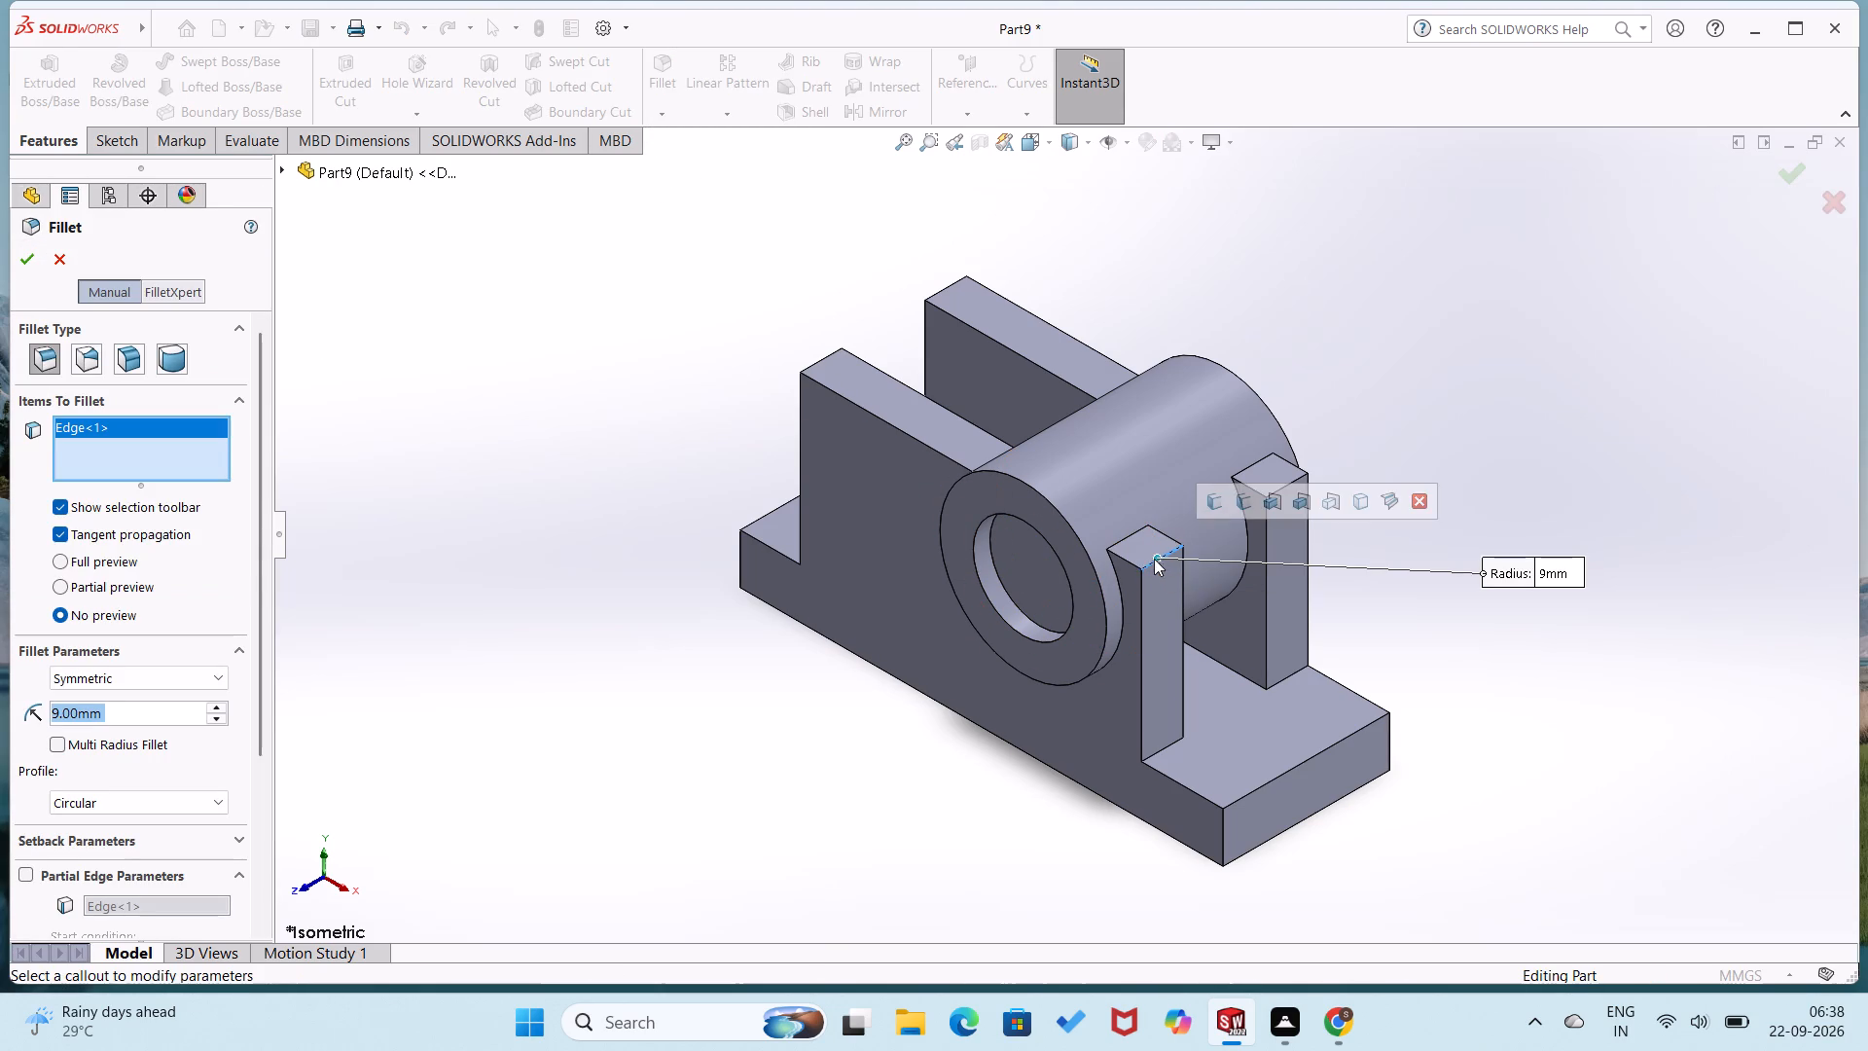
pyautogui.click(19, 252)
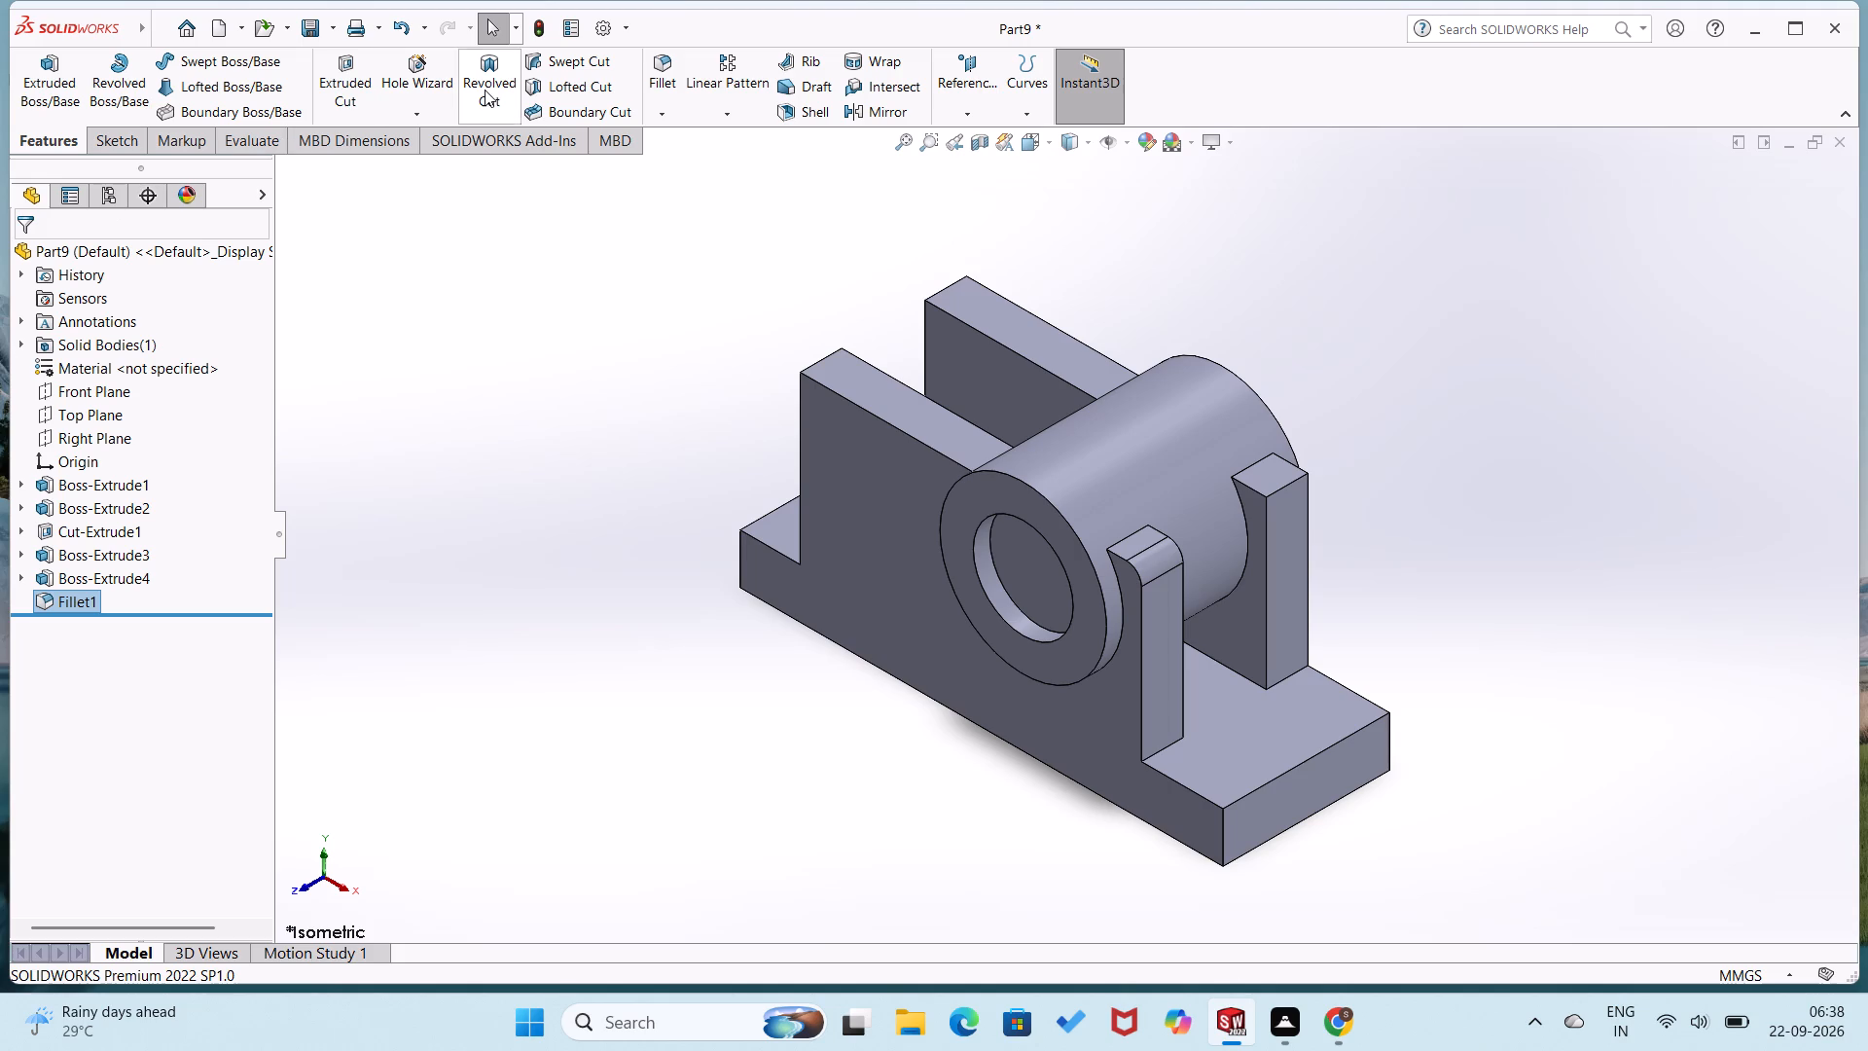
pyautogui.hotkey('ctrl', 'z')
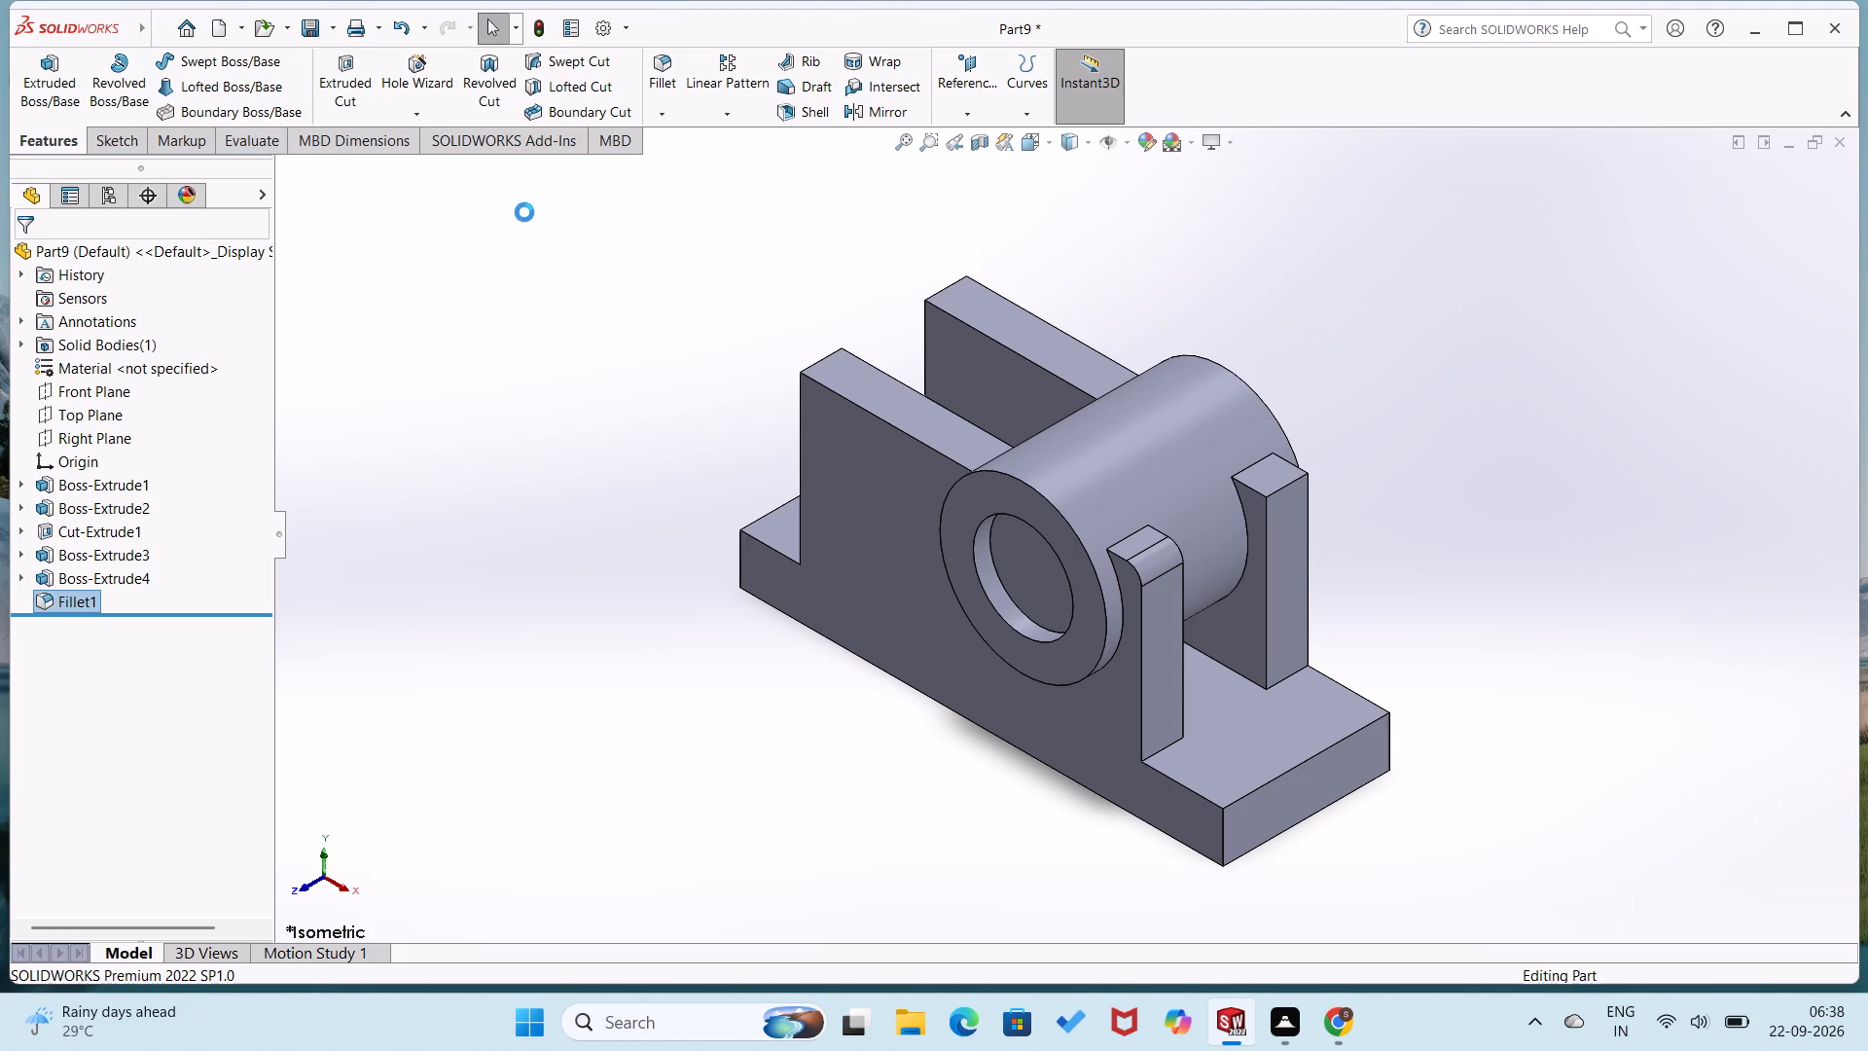
# Fillet the front support plate's top corner edge at the cylinder end with a 30 mm radius.
pyautogui.click(663, 119)
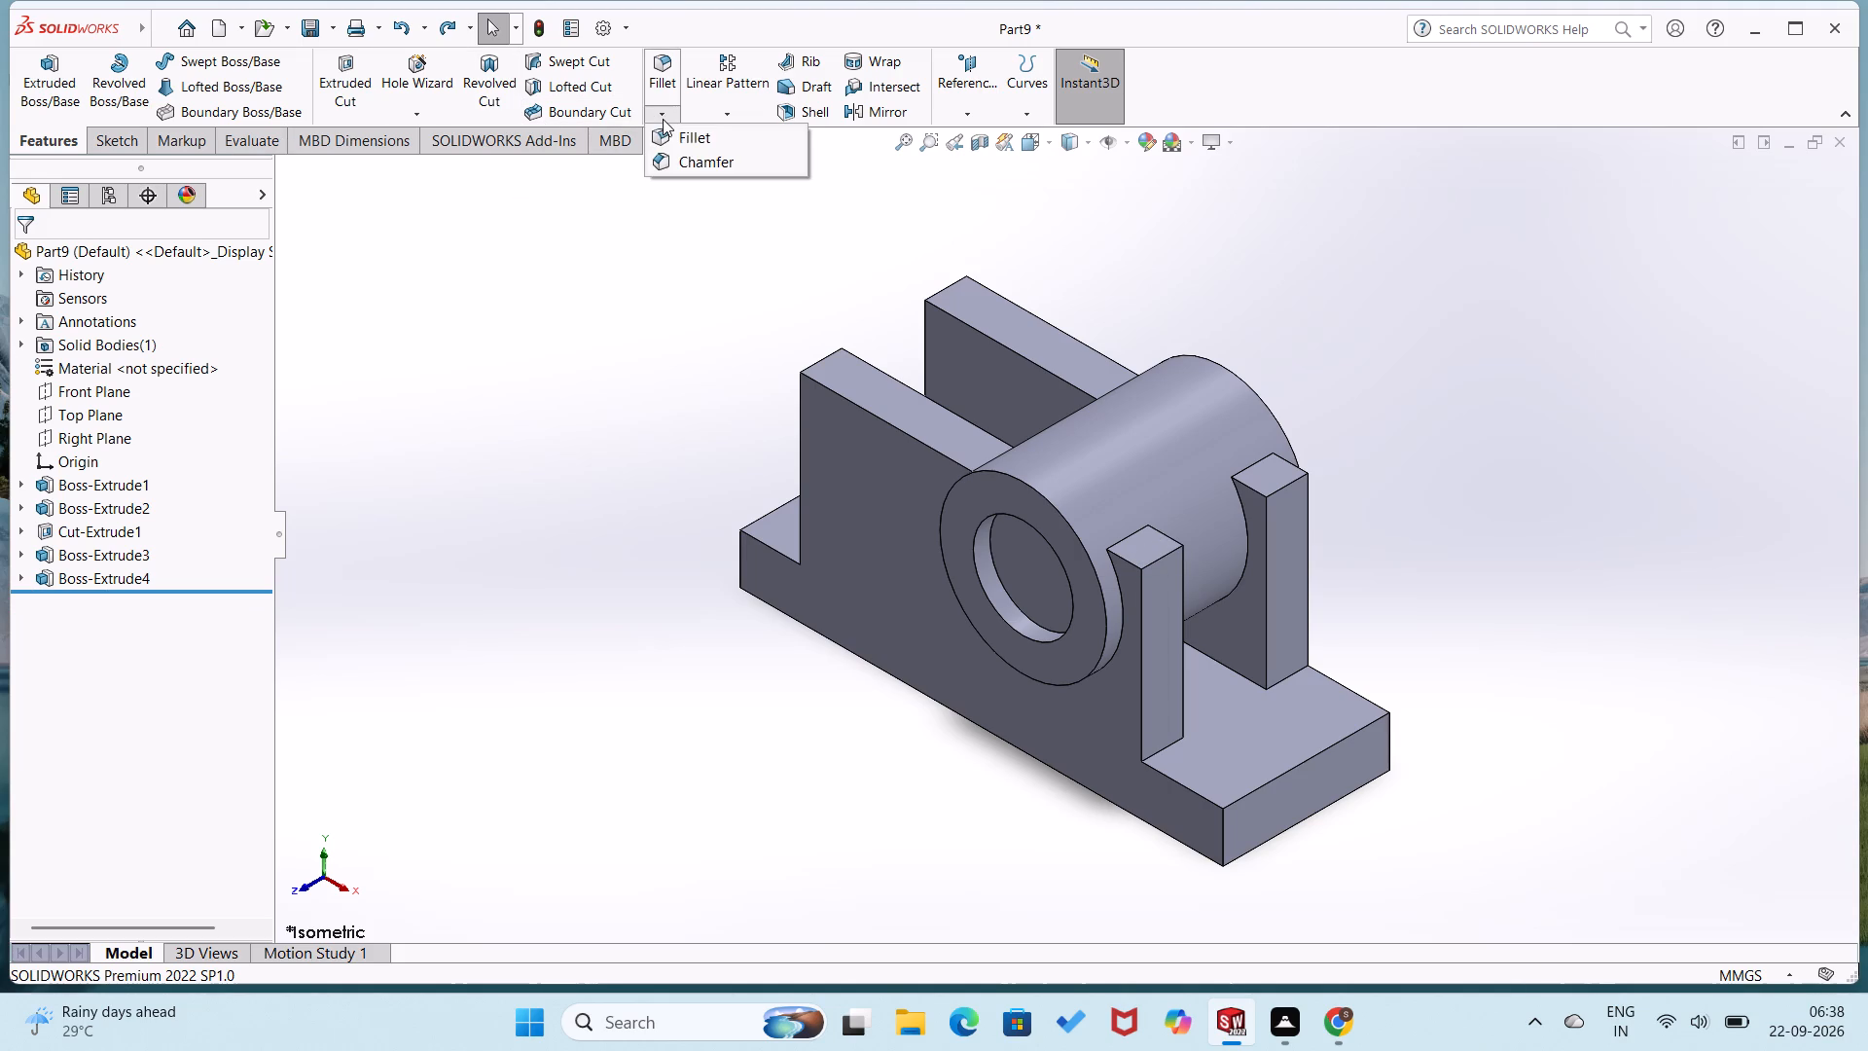
pyautogui.click(676, 139)
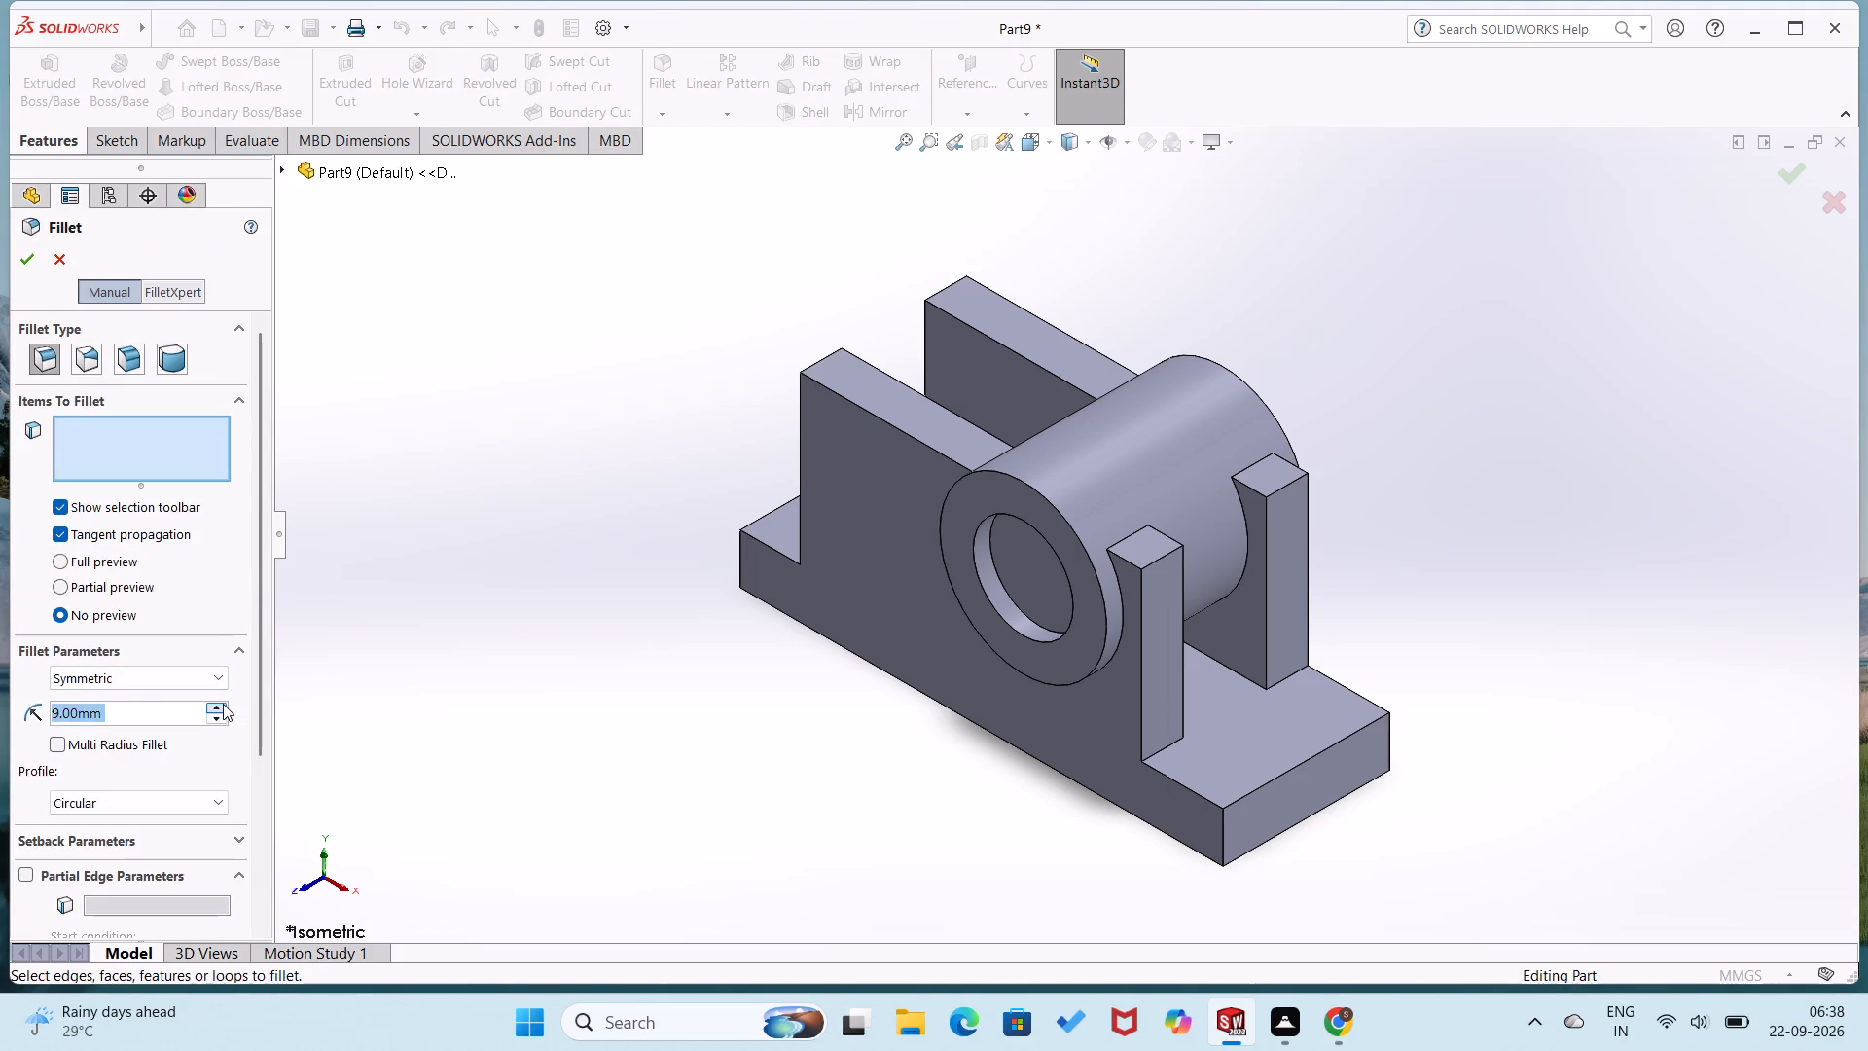
pyautogui.click(223, 703)
pyautogui.write('30')
pyautogui.press('Return')
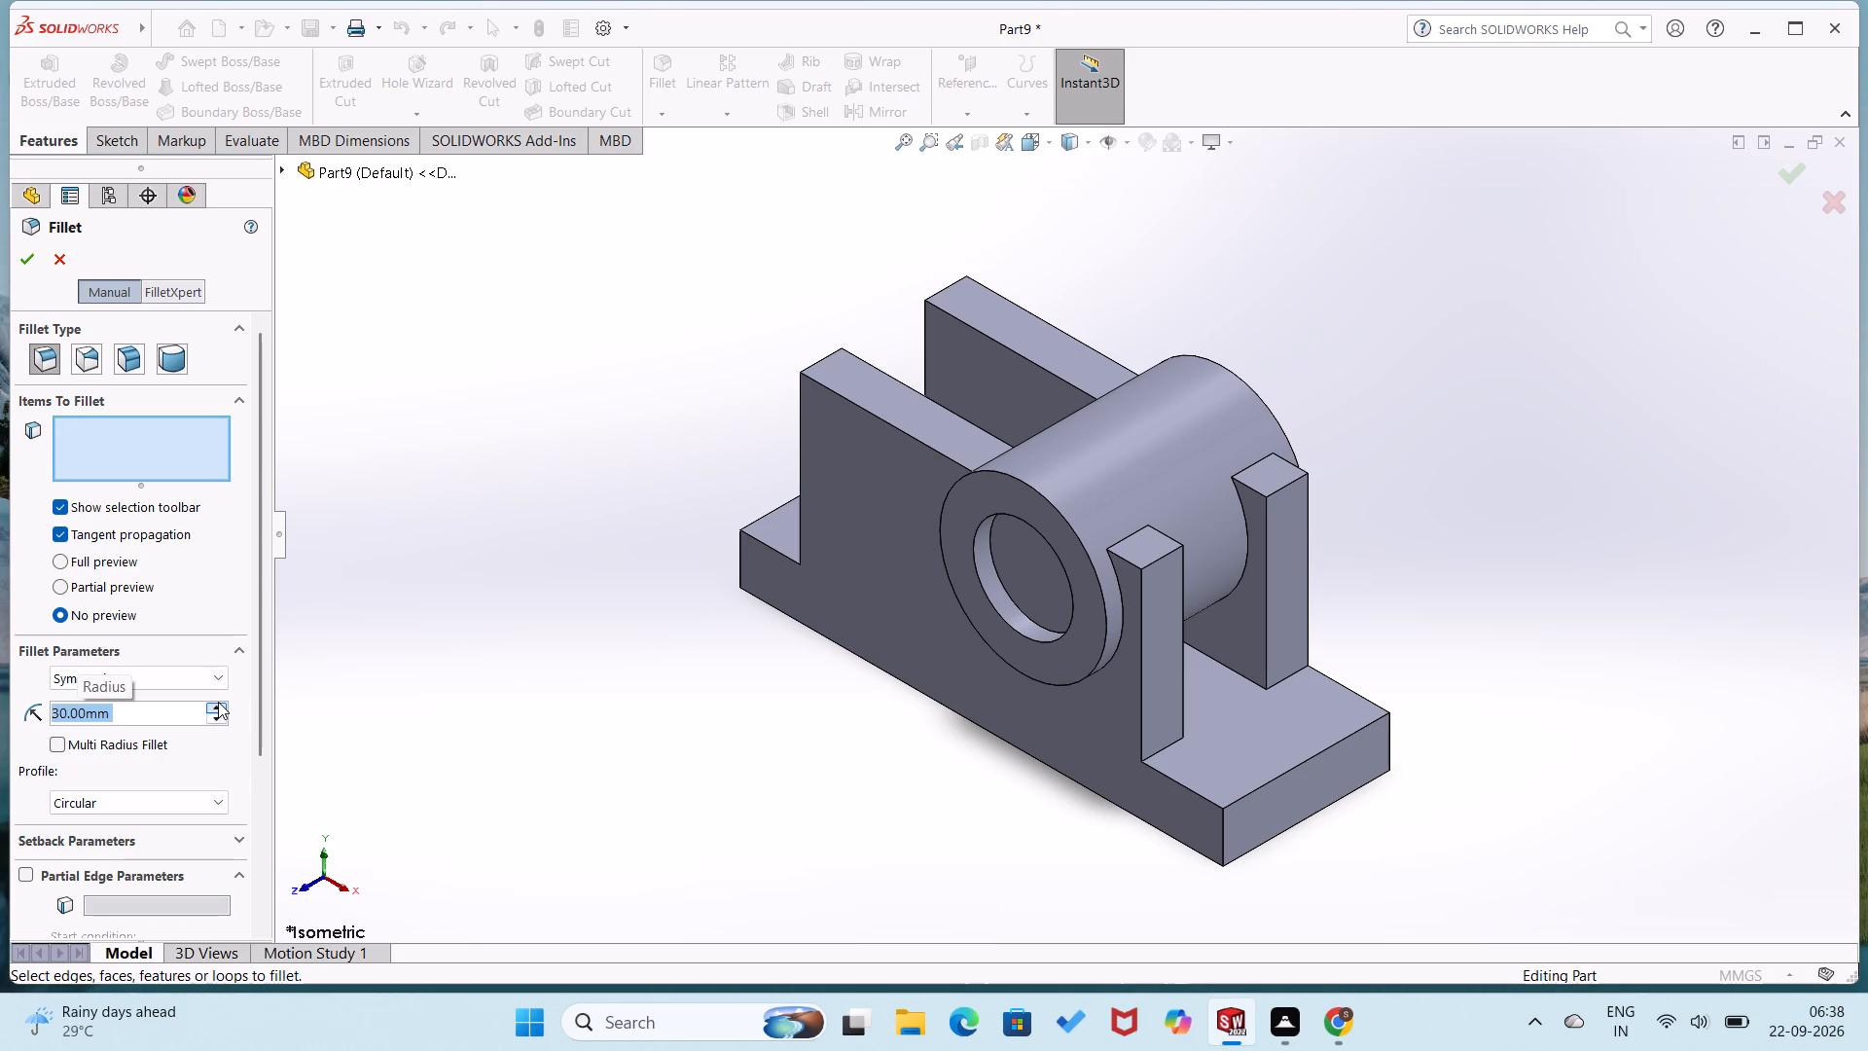
pyautogui.click(1154, 562)
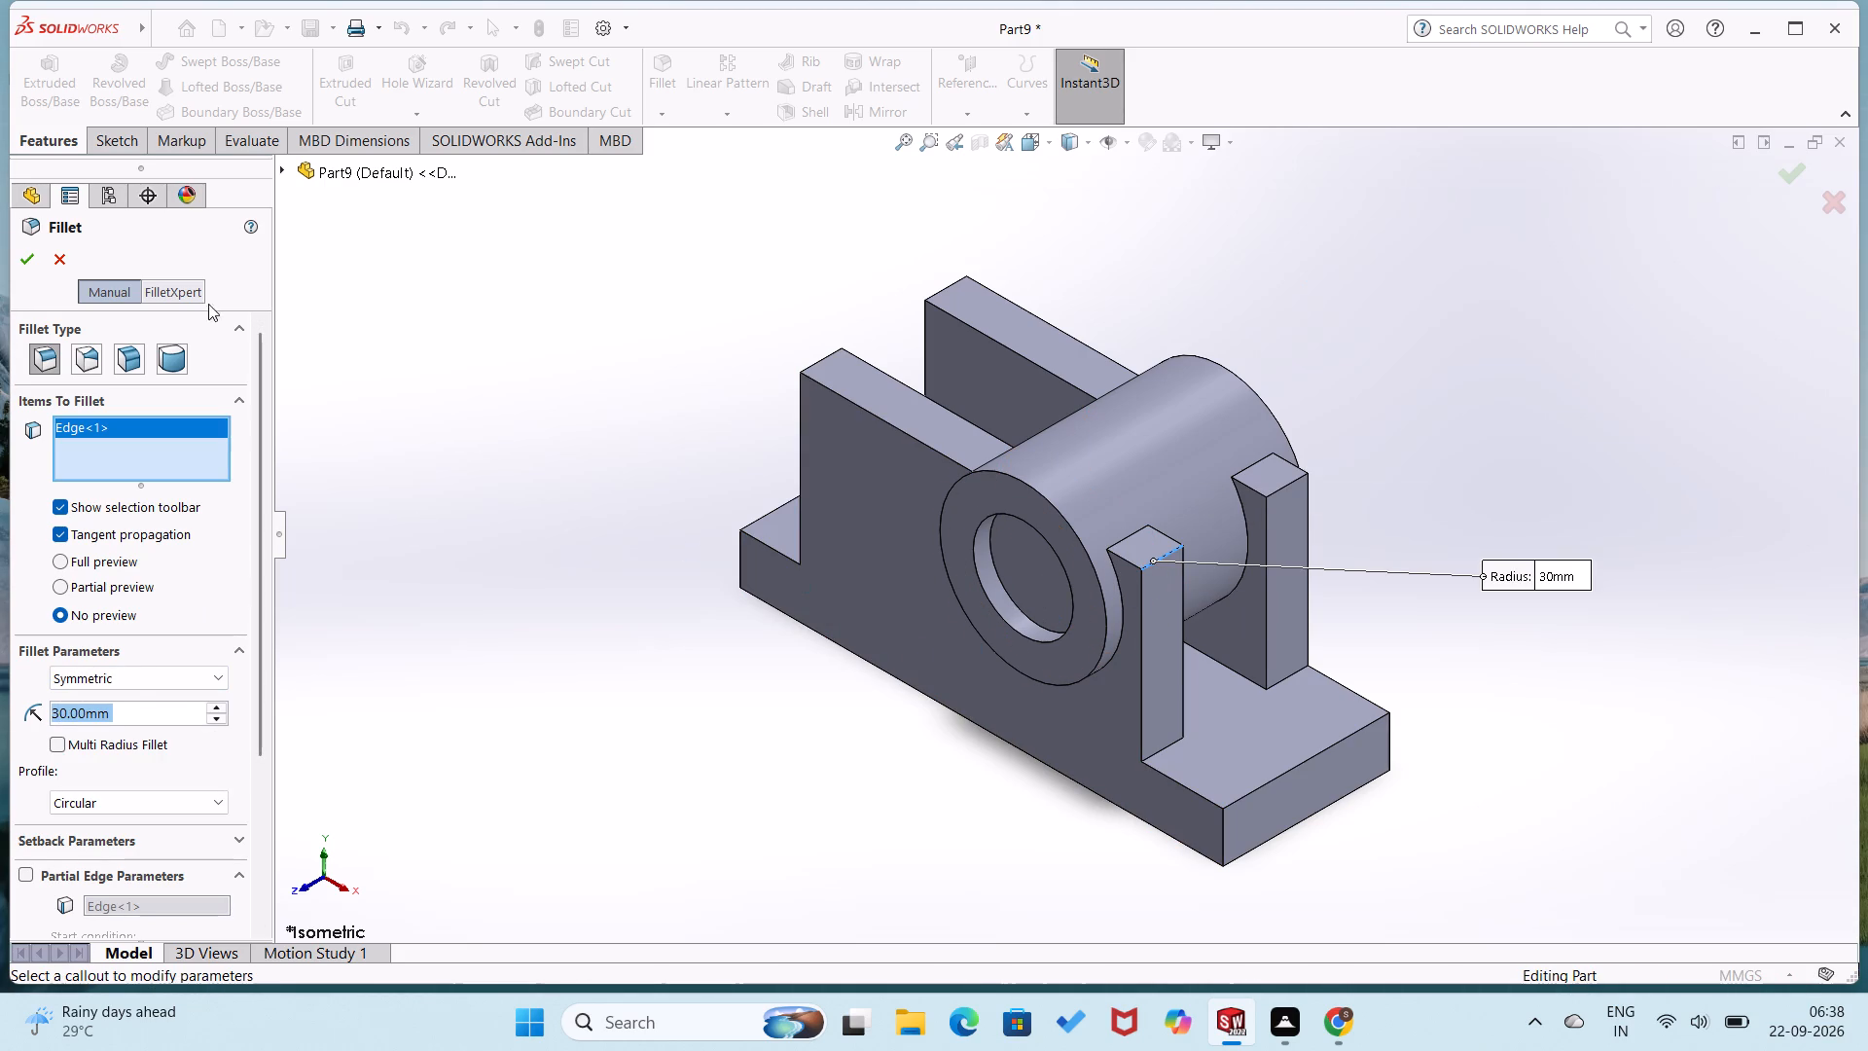
pyautogui.click(18, 266)
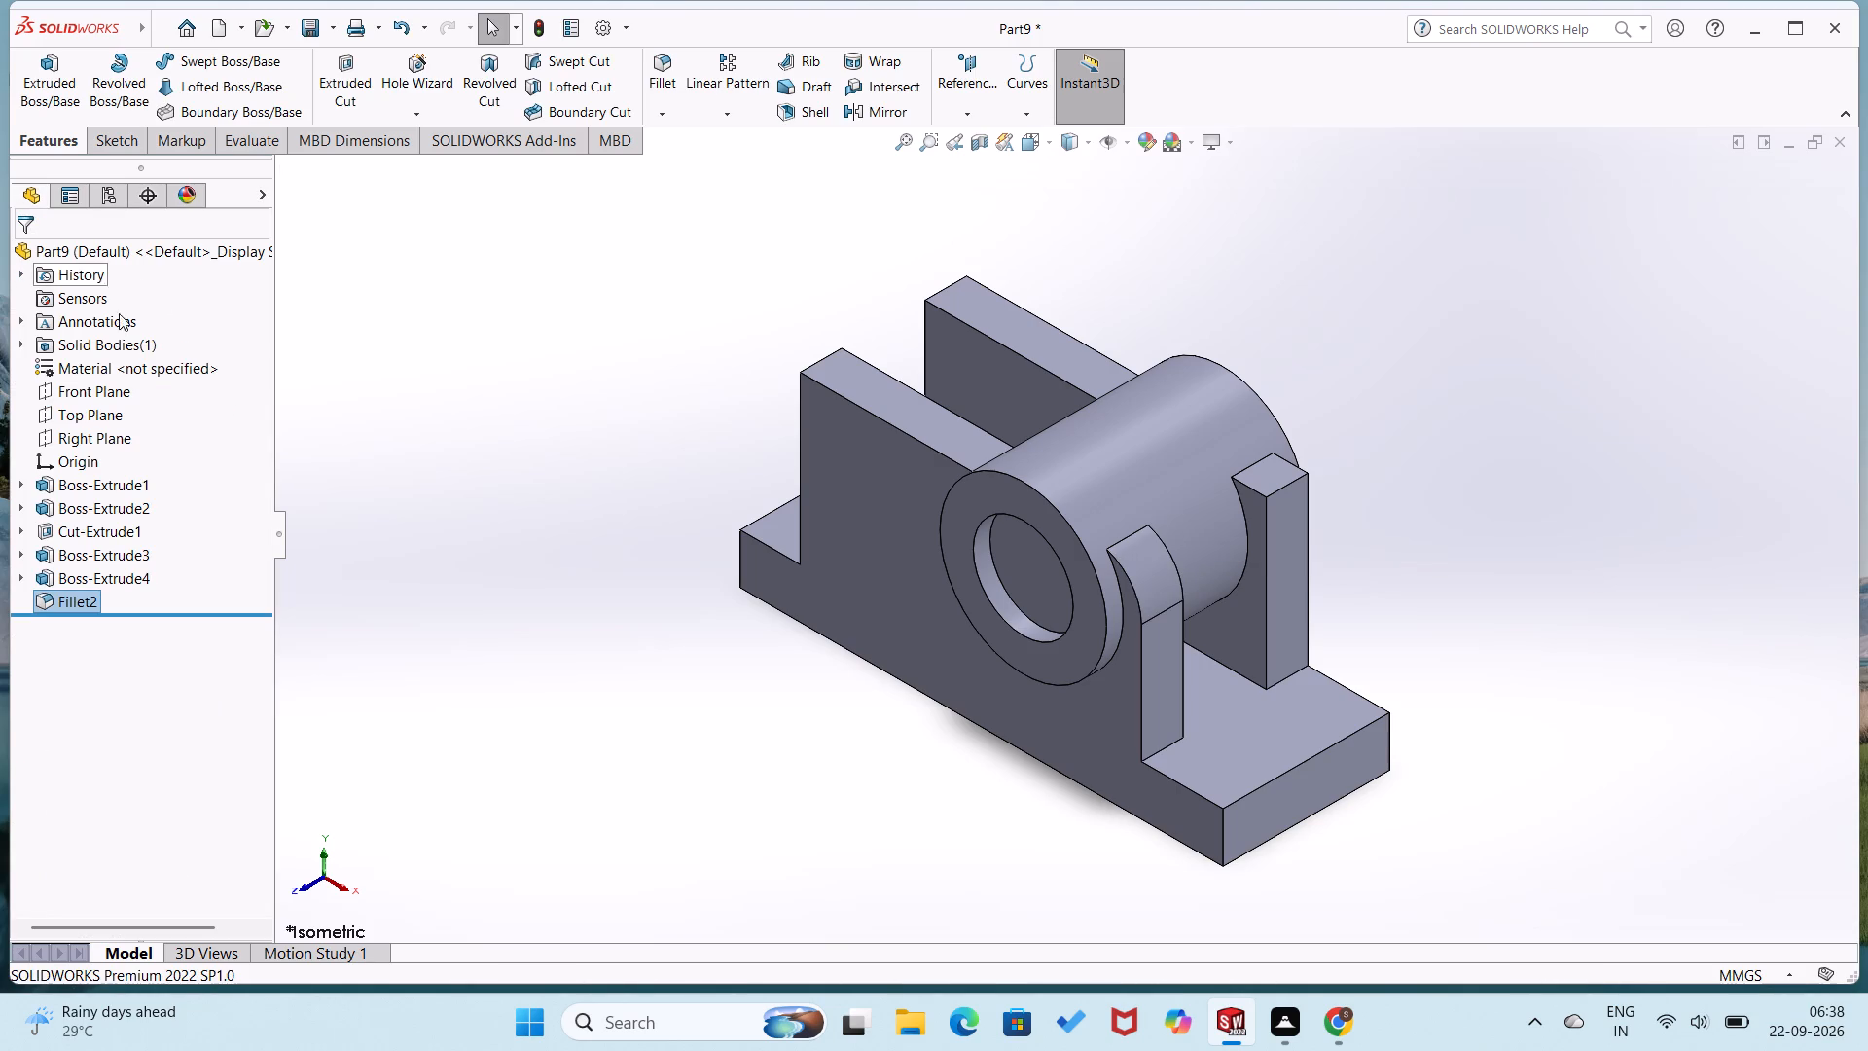
# Fillet the three remaining top corner edges of the two support plates with a 30 mm radius.
pyautogui.click(268, 366)
pyautogui.moveTo(292, 408); pyautogui.dragTo(348, 485, button='middle')
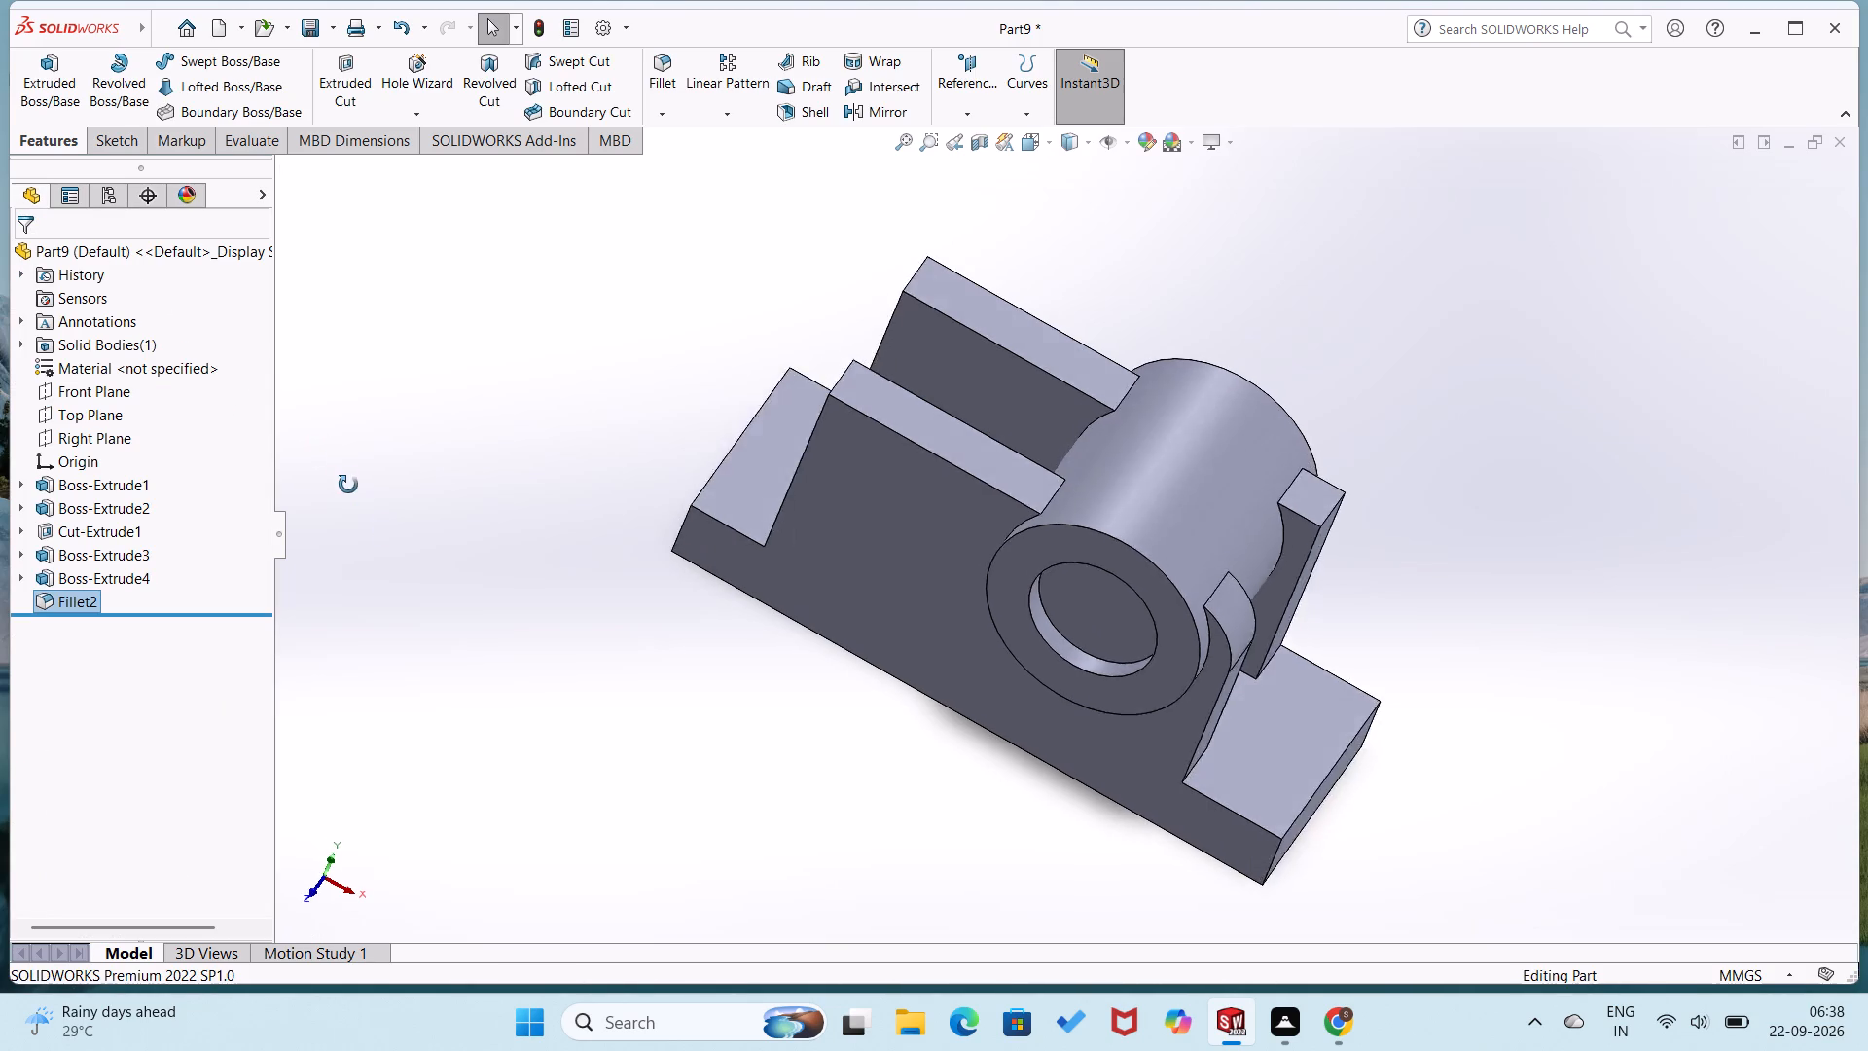
pyautogui.moveTo(348, 485); pyautogui.dragTo(394, 542, button='middle')
pyautogui.click(659, 118)
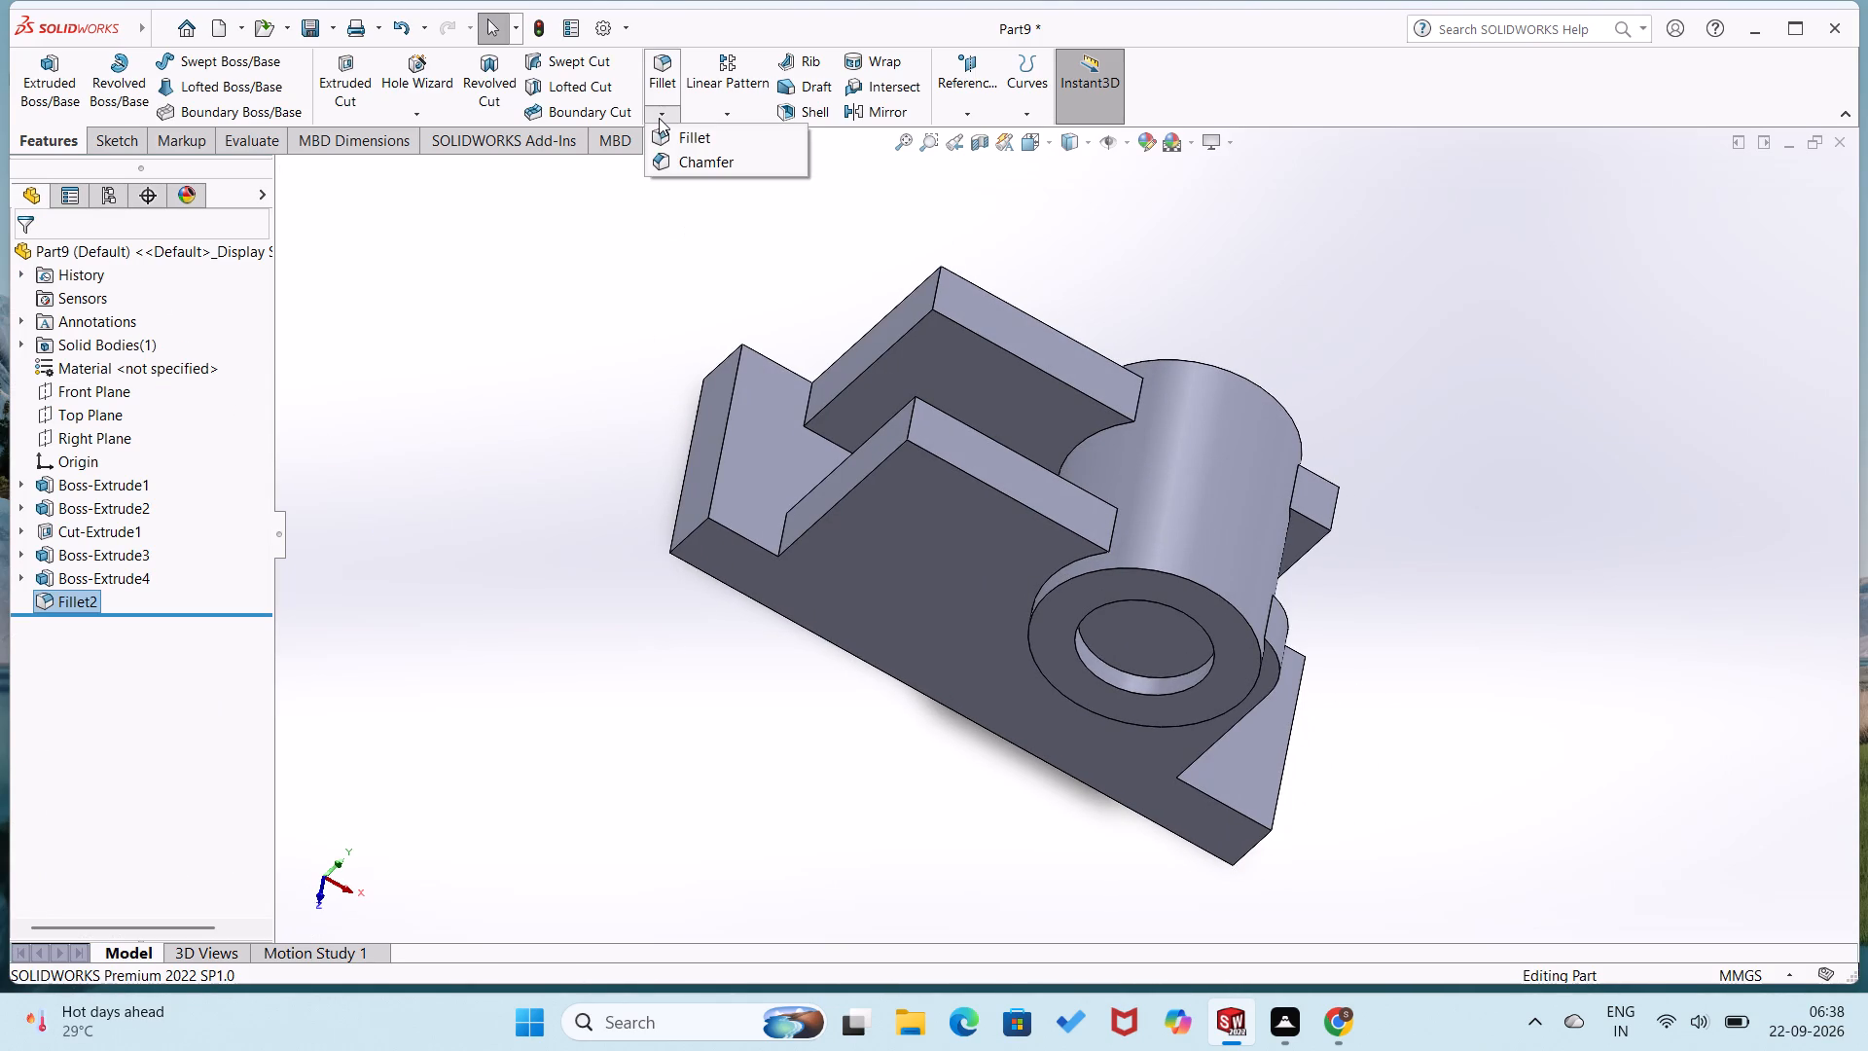
pyautogui.click(672, 132)
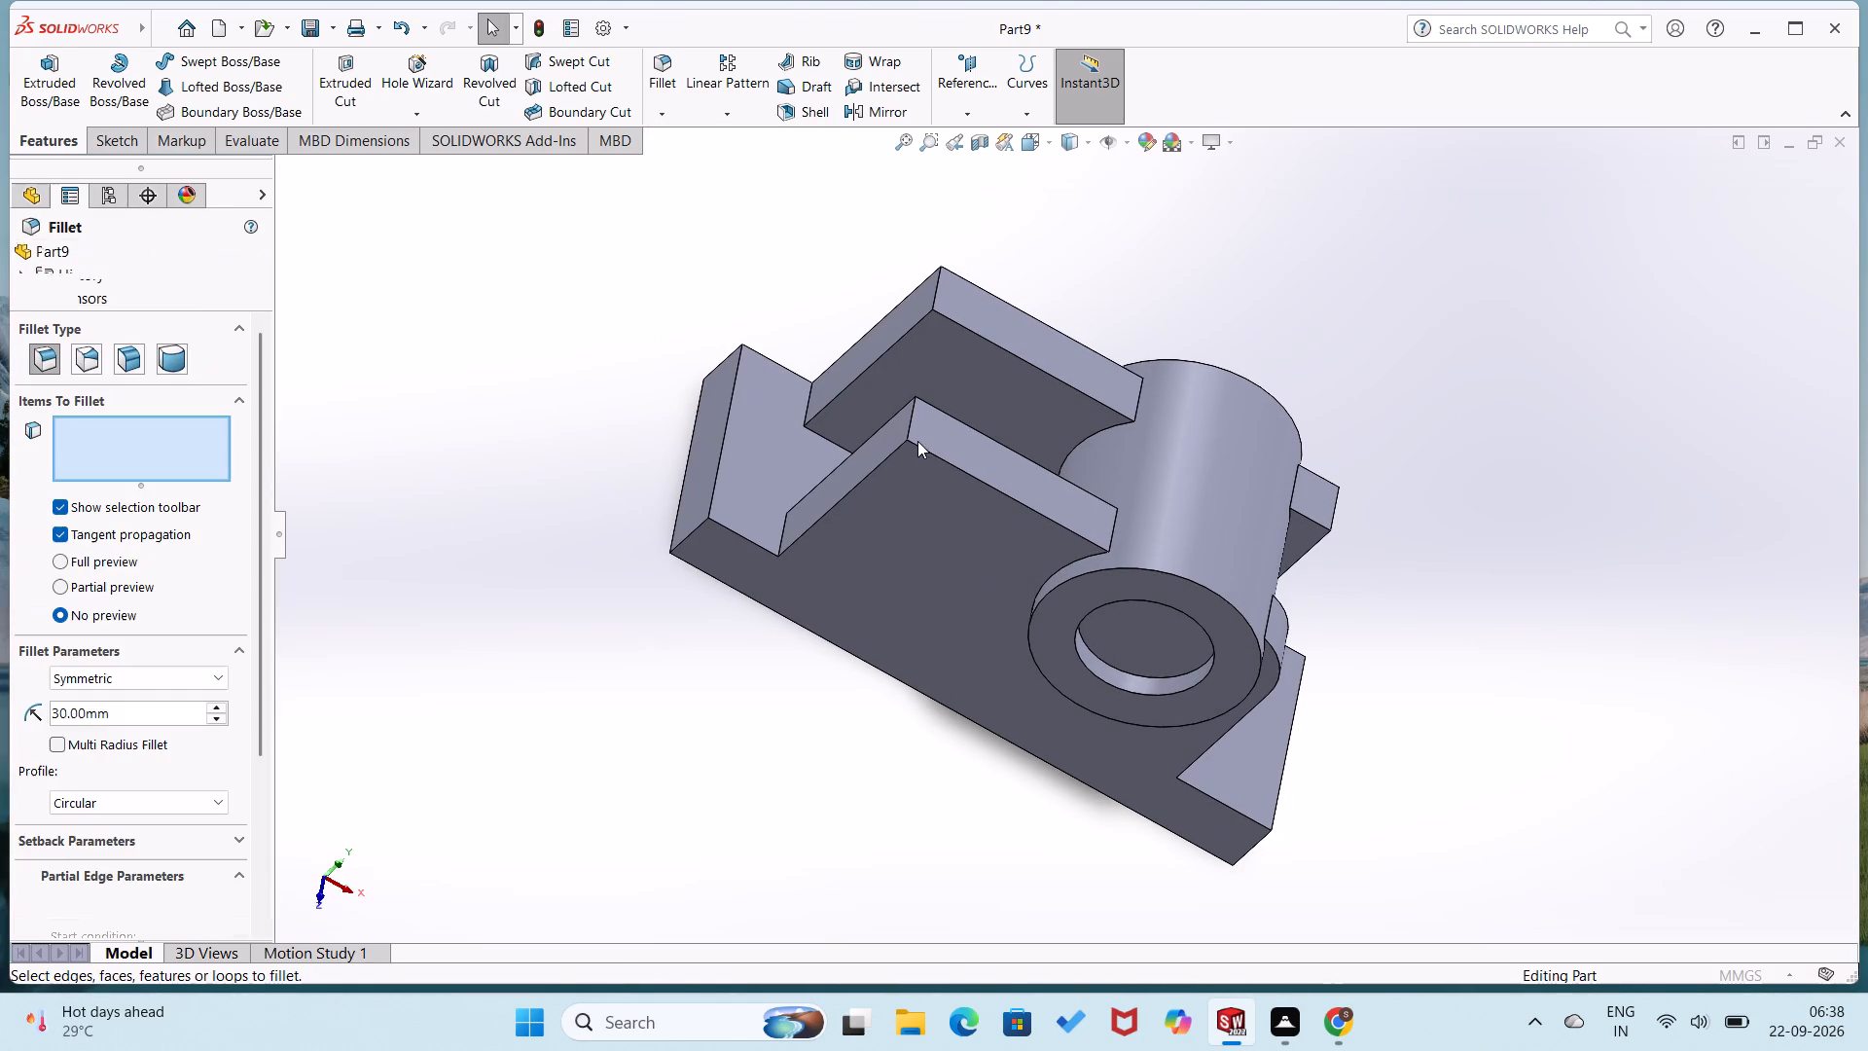
pyautogui.click(913, 422)
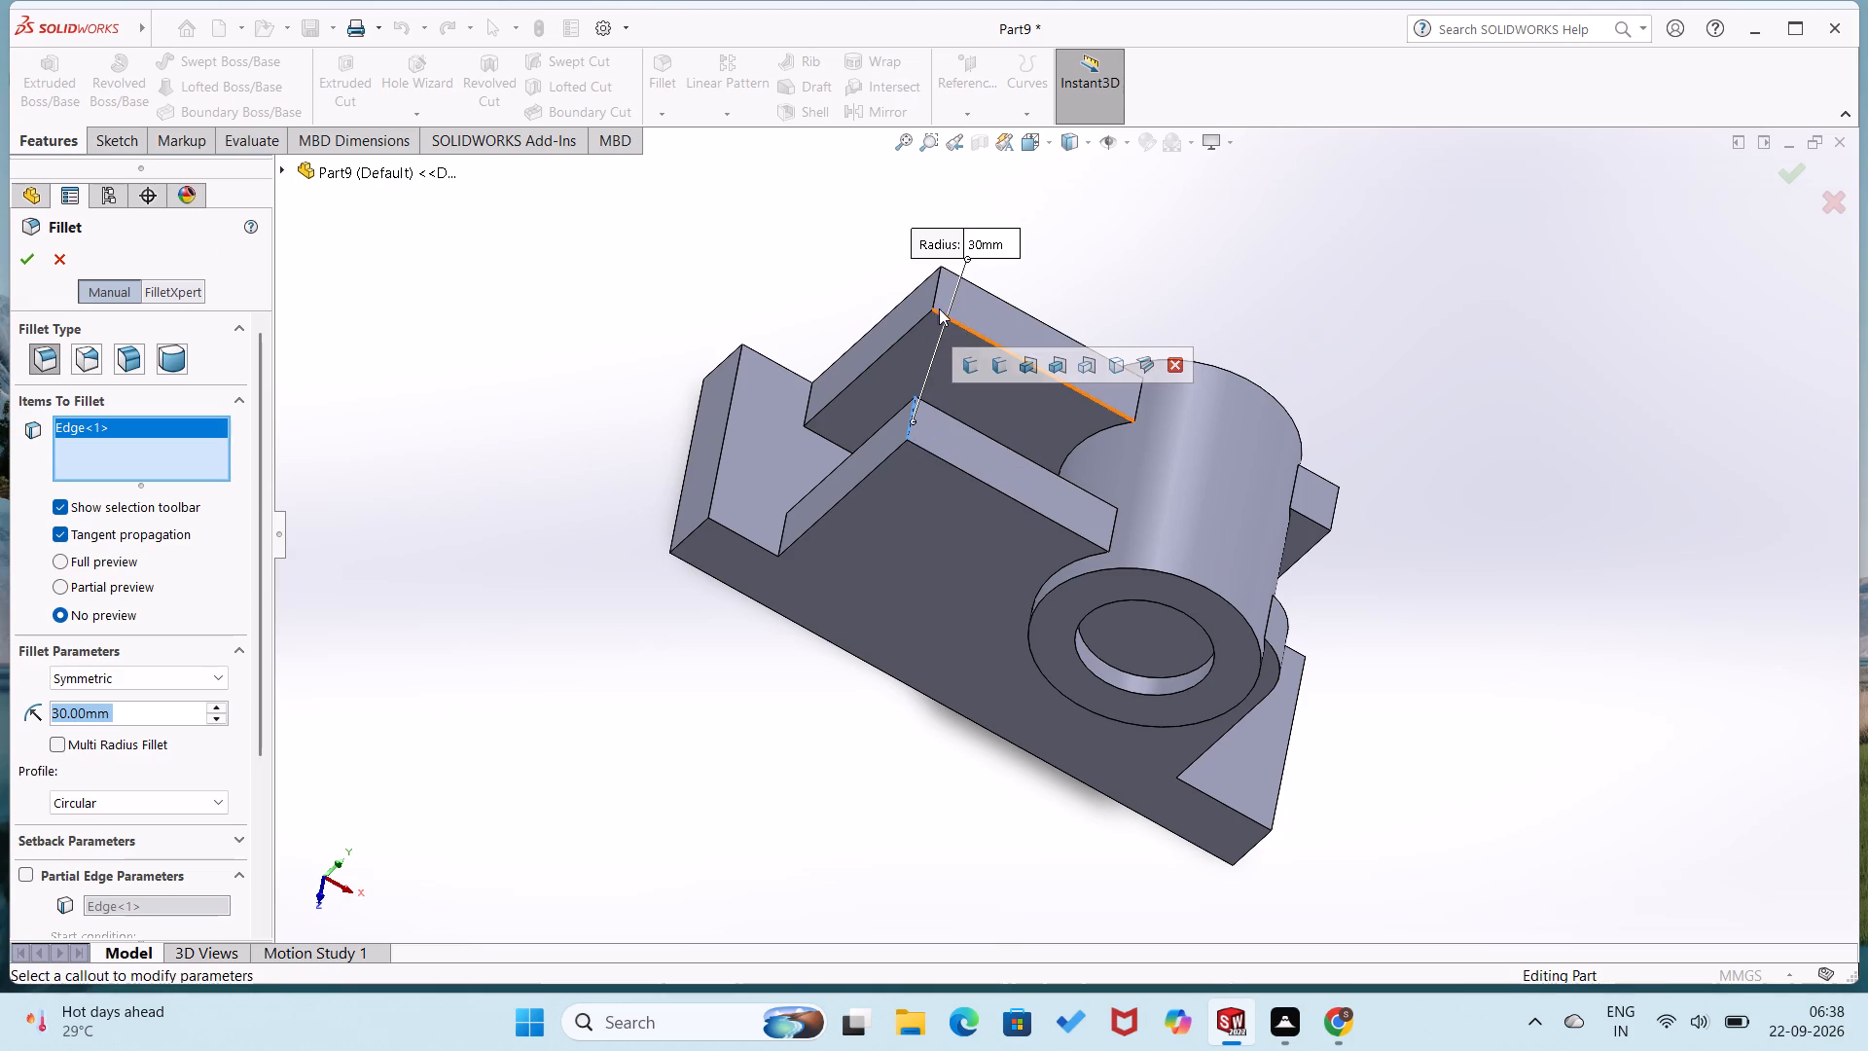
pyautogui.click(938, 283)
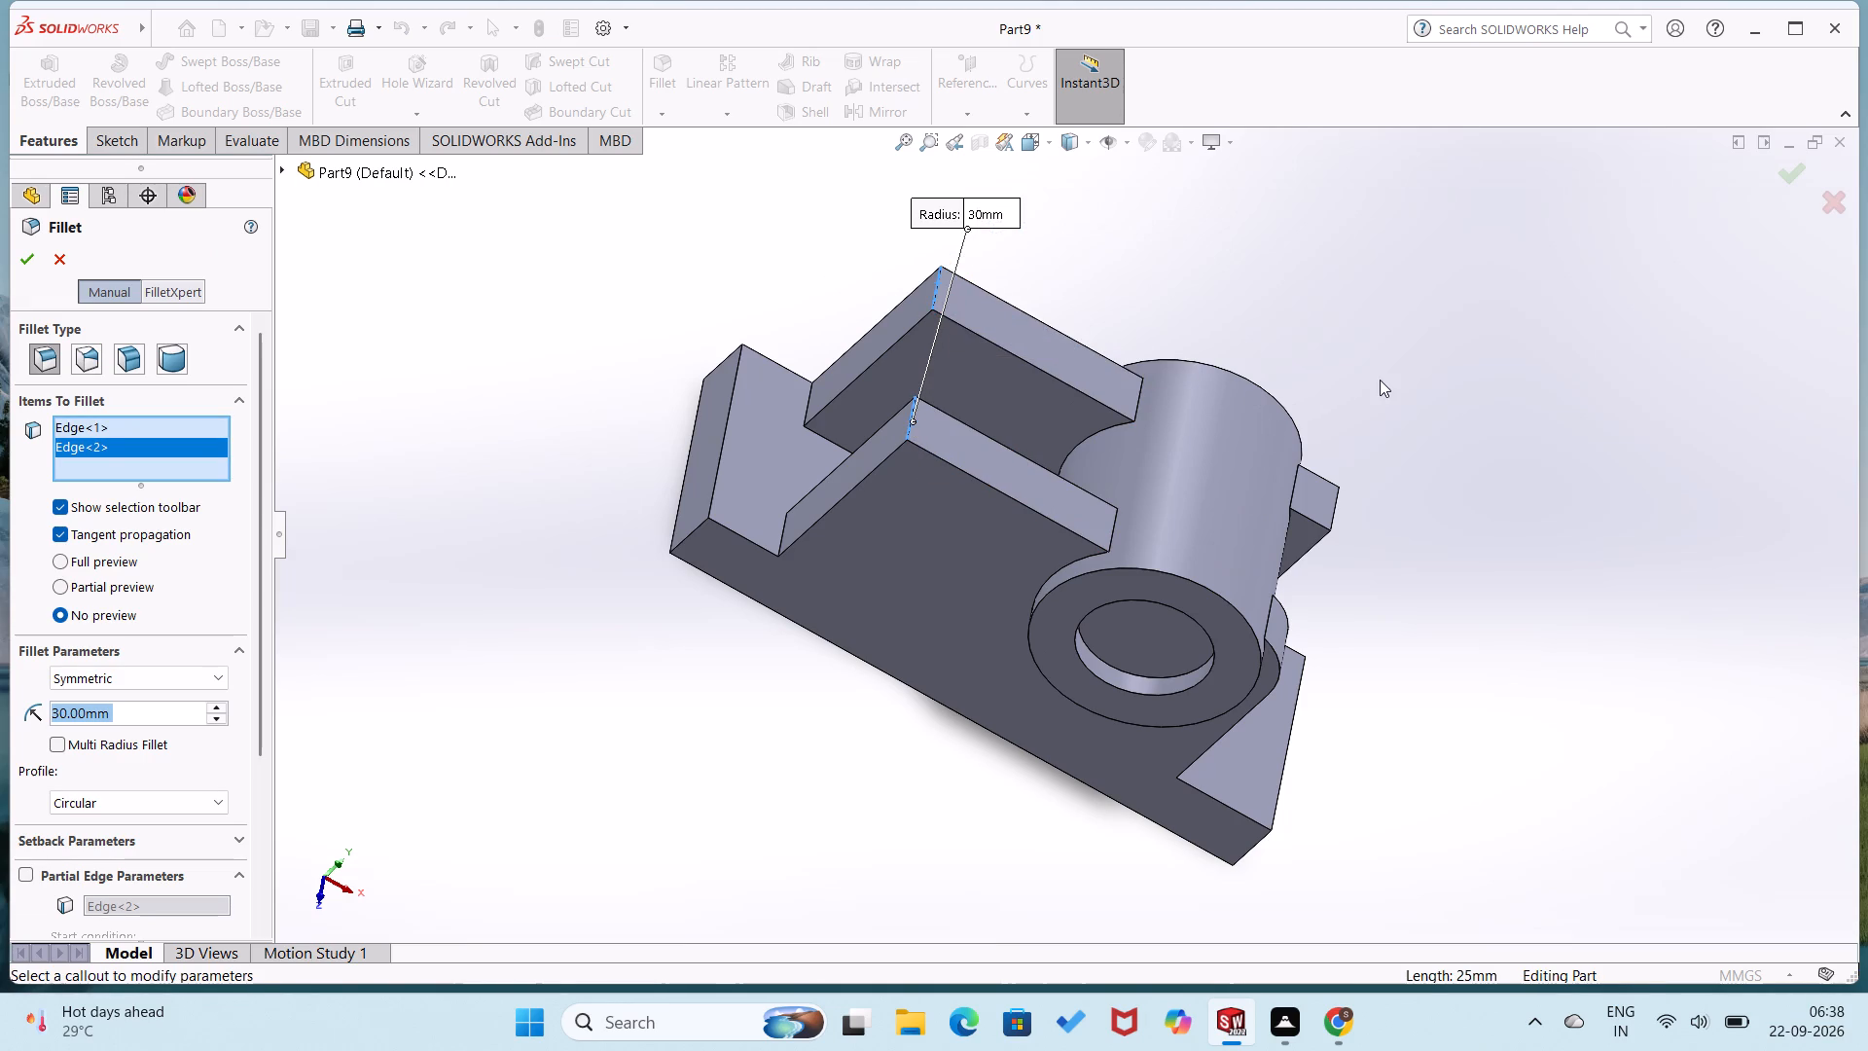
pyautogui.moveTo(1380, 380); pyautogui.dragTo(1340, 382, button='middle')
pyautogui.click(1337, 501)
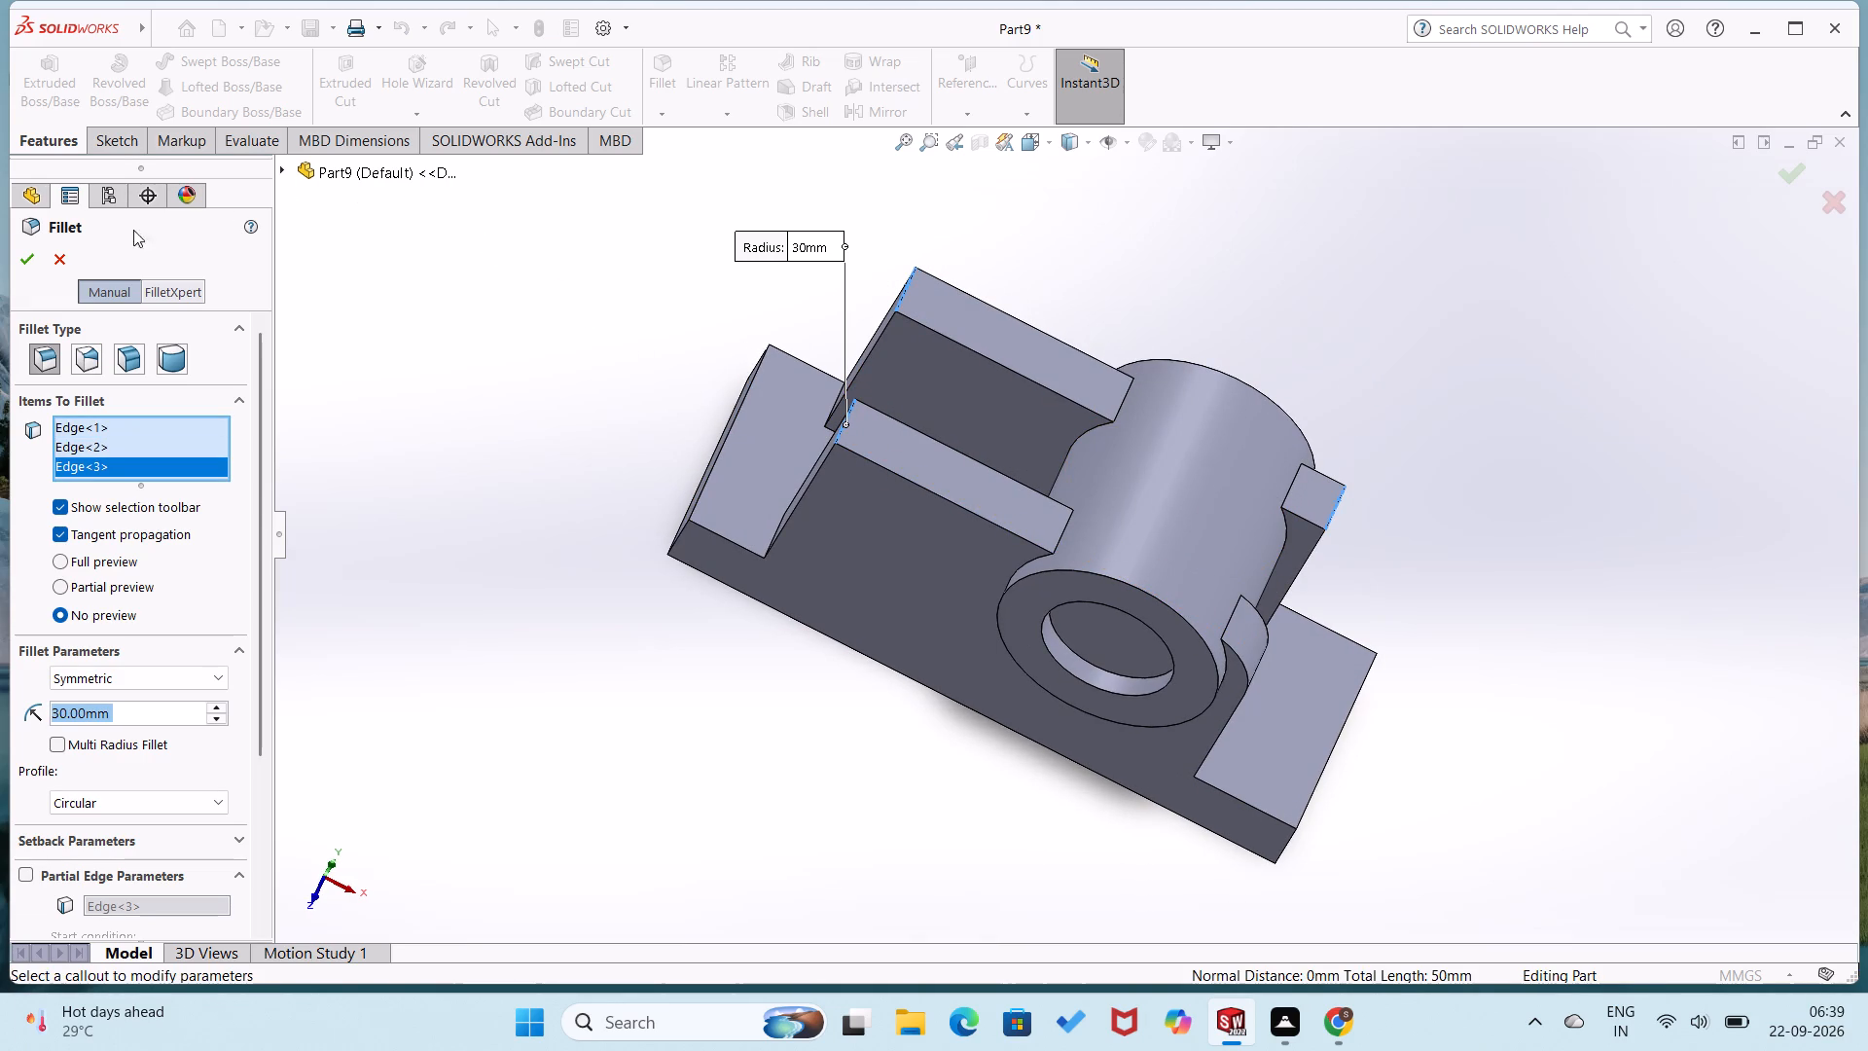
pyautogui.click(19, 264)
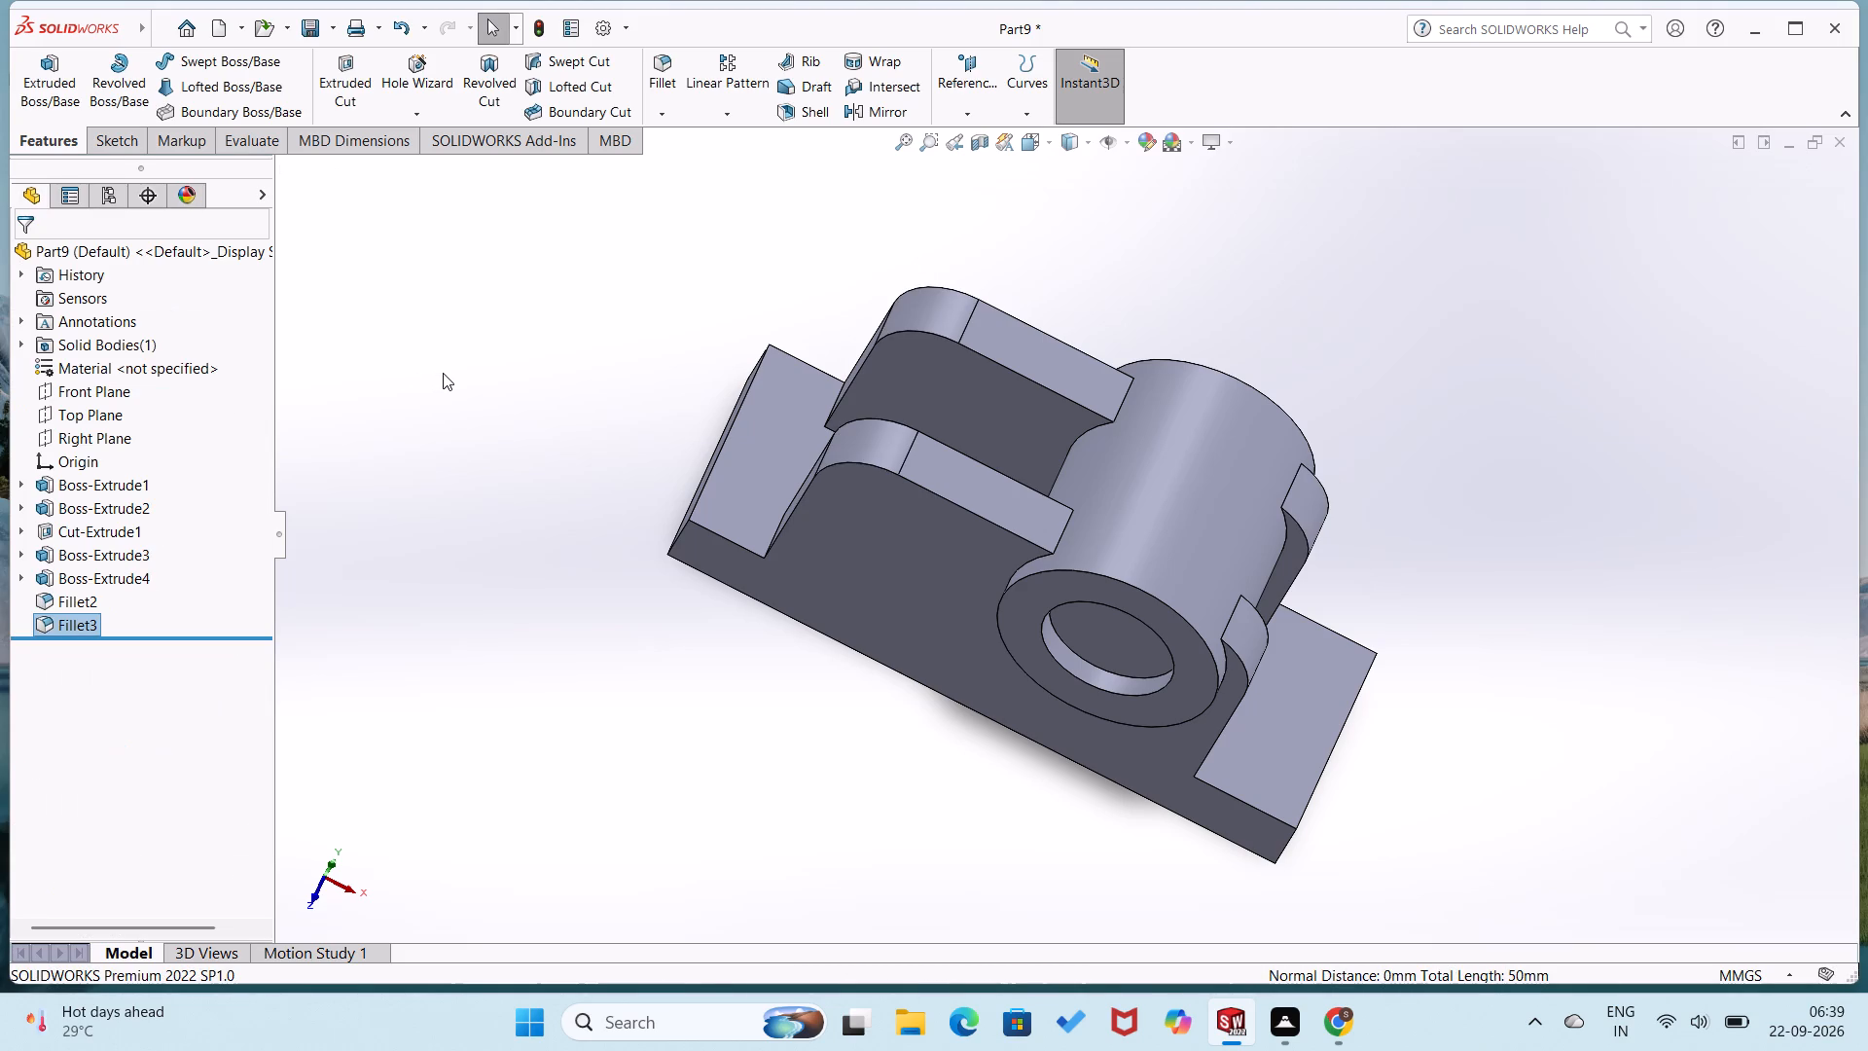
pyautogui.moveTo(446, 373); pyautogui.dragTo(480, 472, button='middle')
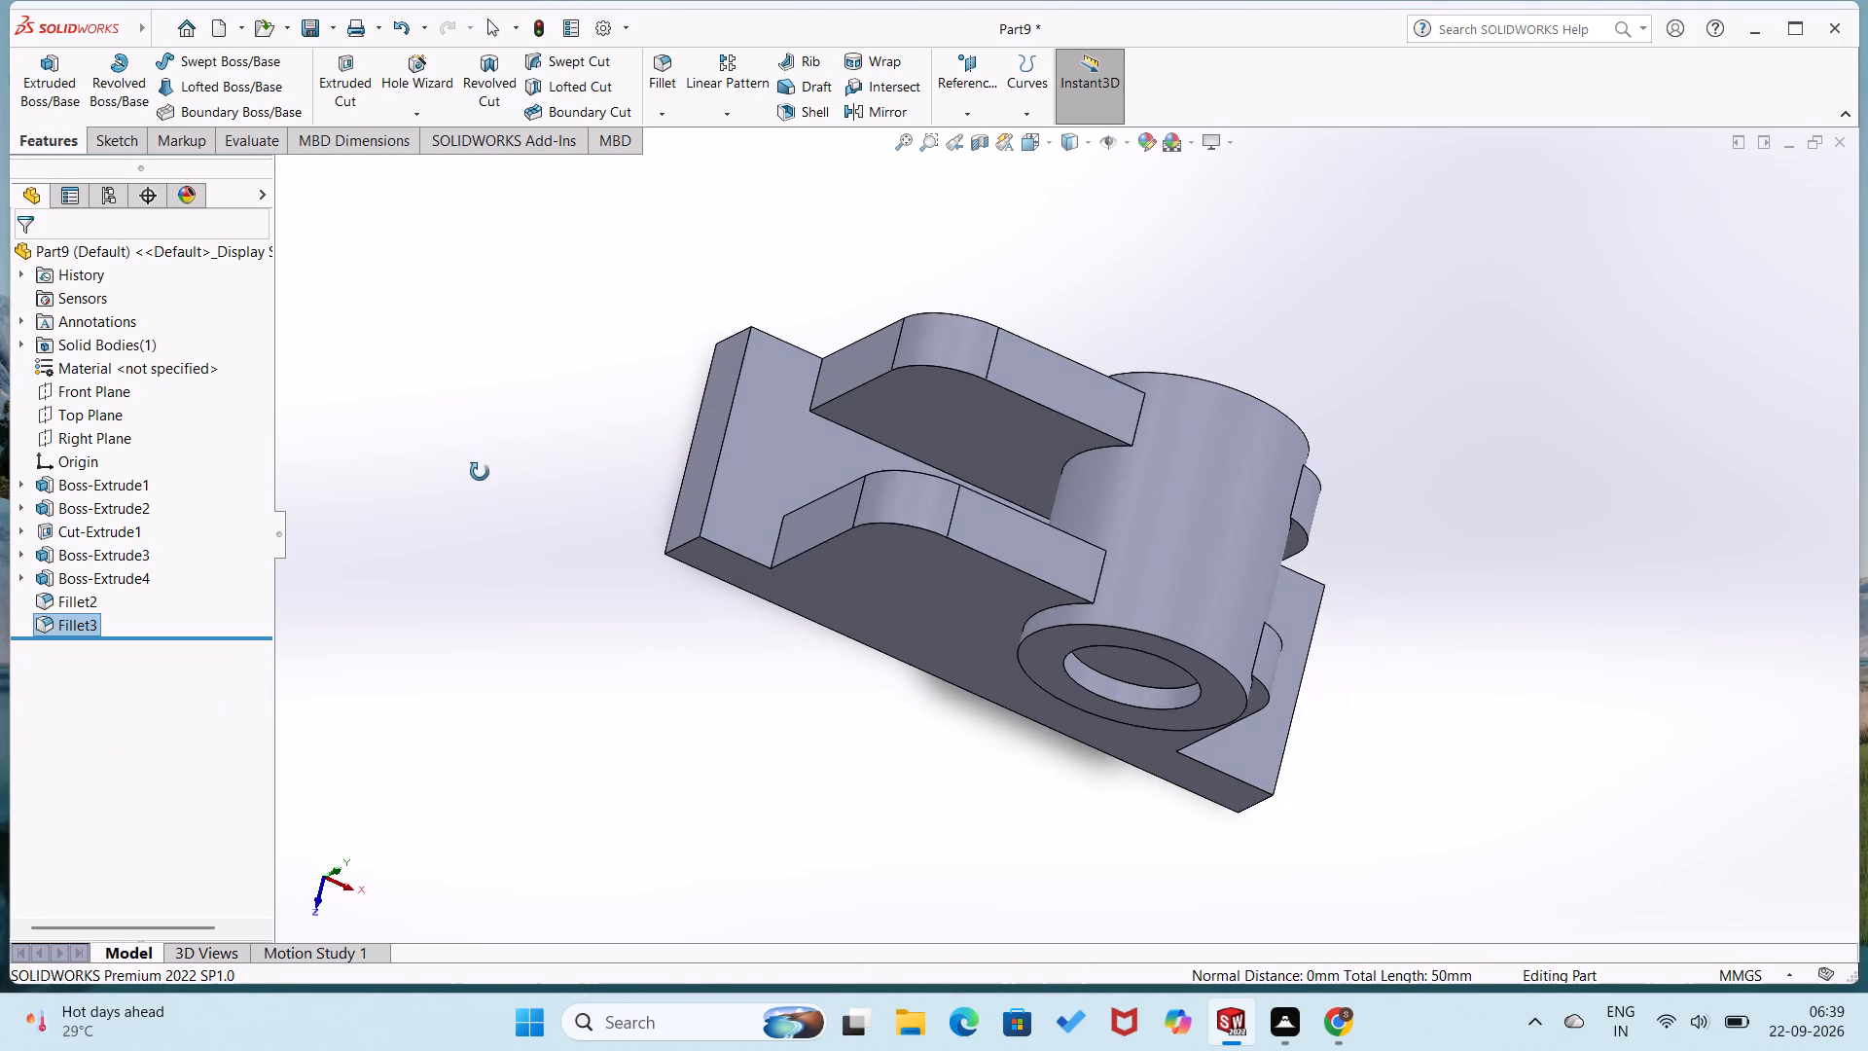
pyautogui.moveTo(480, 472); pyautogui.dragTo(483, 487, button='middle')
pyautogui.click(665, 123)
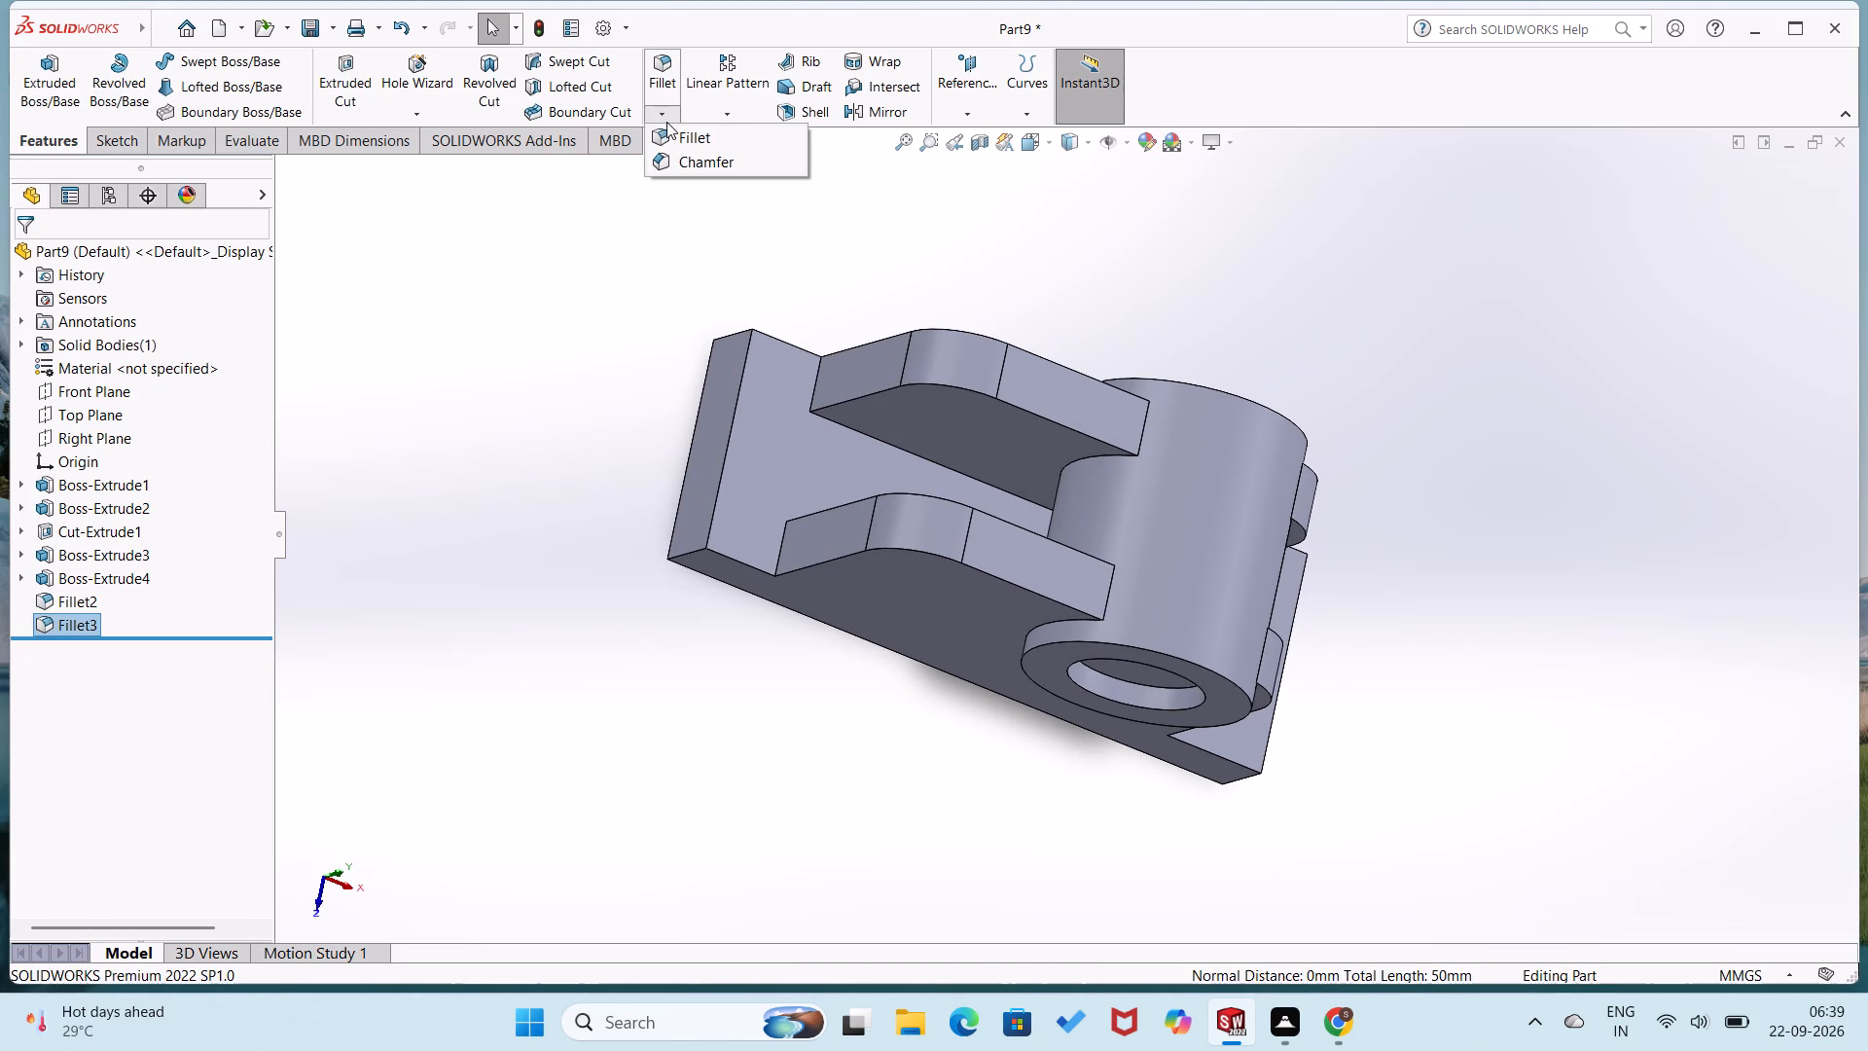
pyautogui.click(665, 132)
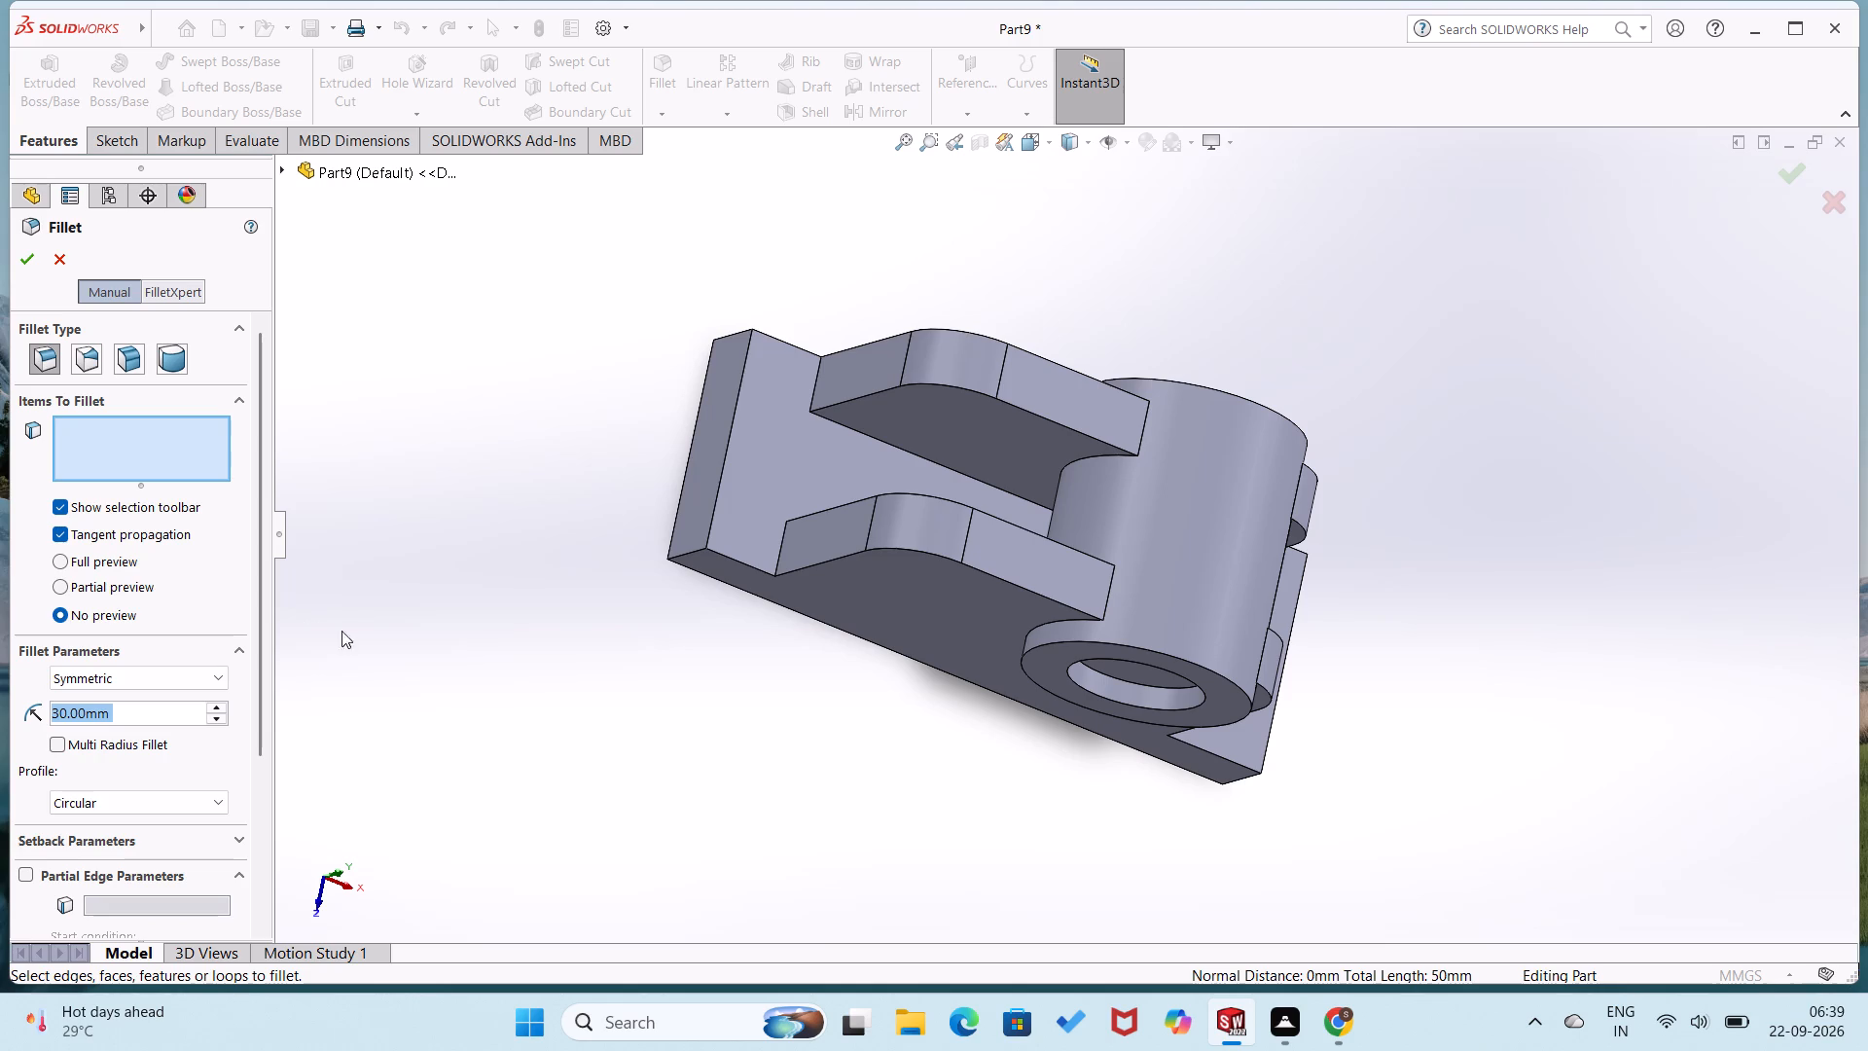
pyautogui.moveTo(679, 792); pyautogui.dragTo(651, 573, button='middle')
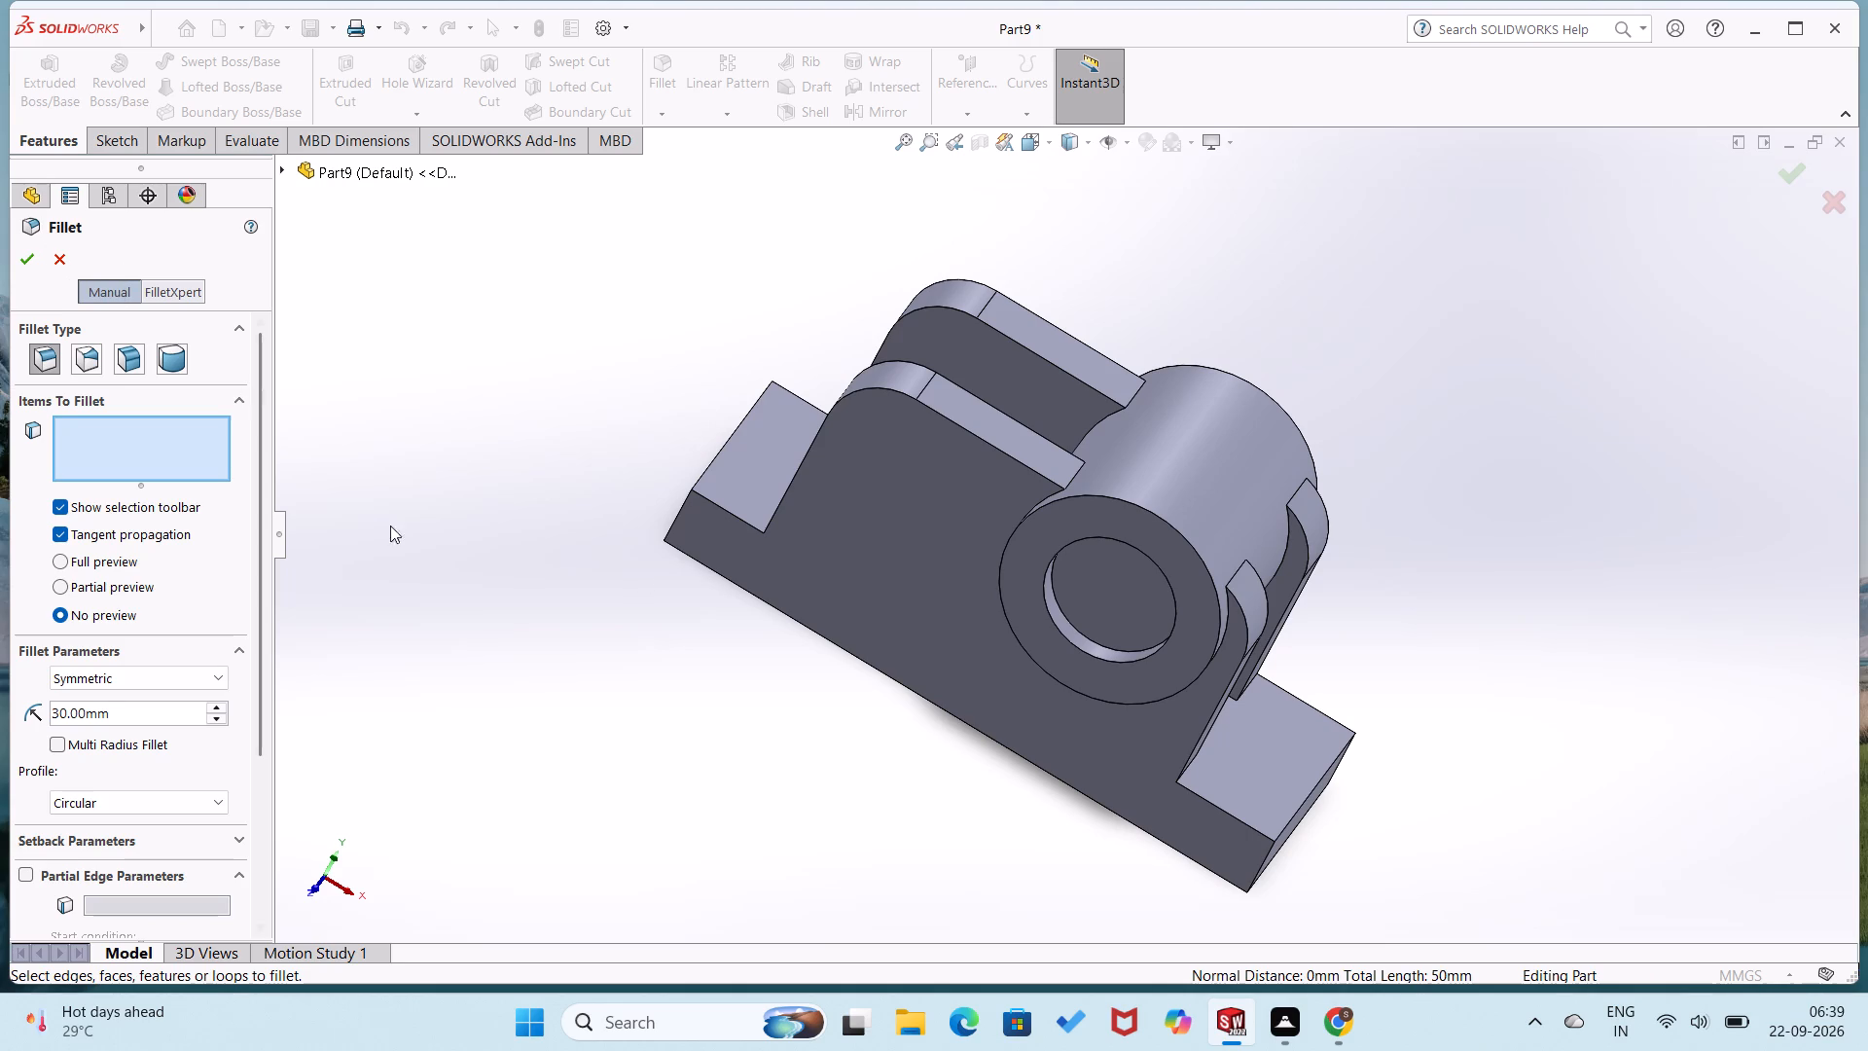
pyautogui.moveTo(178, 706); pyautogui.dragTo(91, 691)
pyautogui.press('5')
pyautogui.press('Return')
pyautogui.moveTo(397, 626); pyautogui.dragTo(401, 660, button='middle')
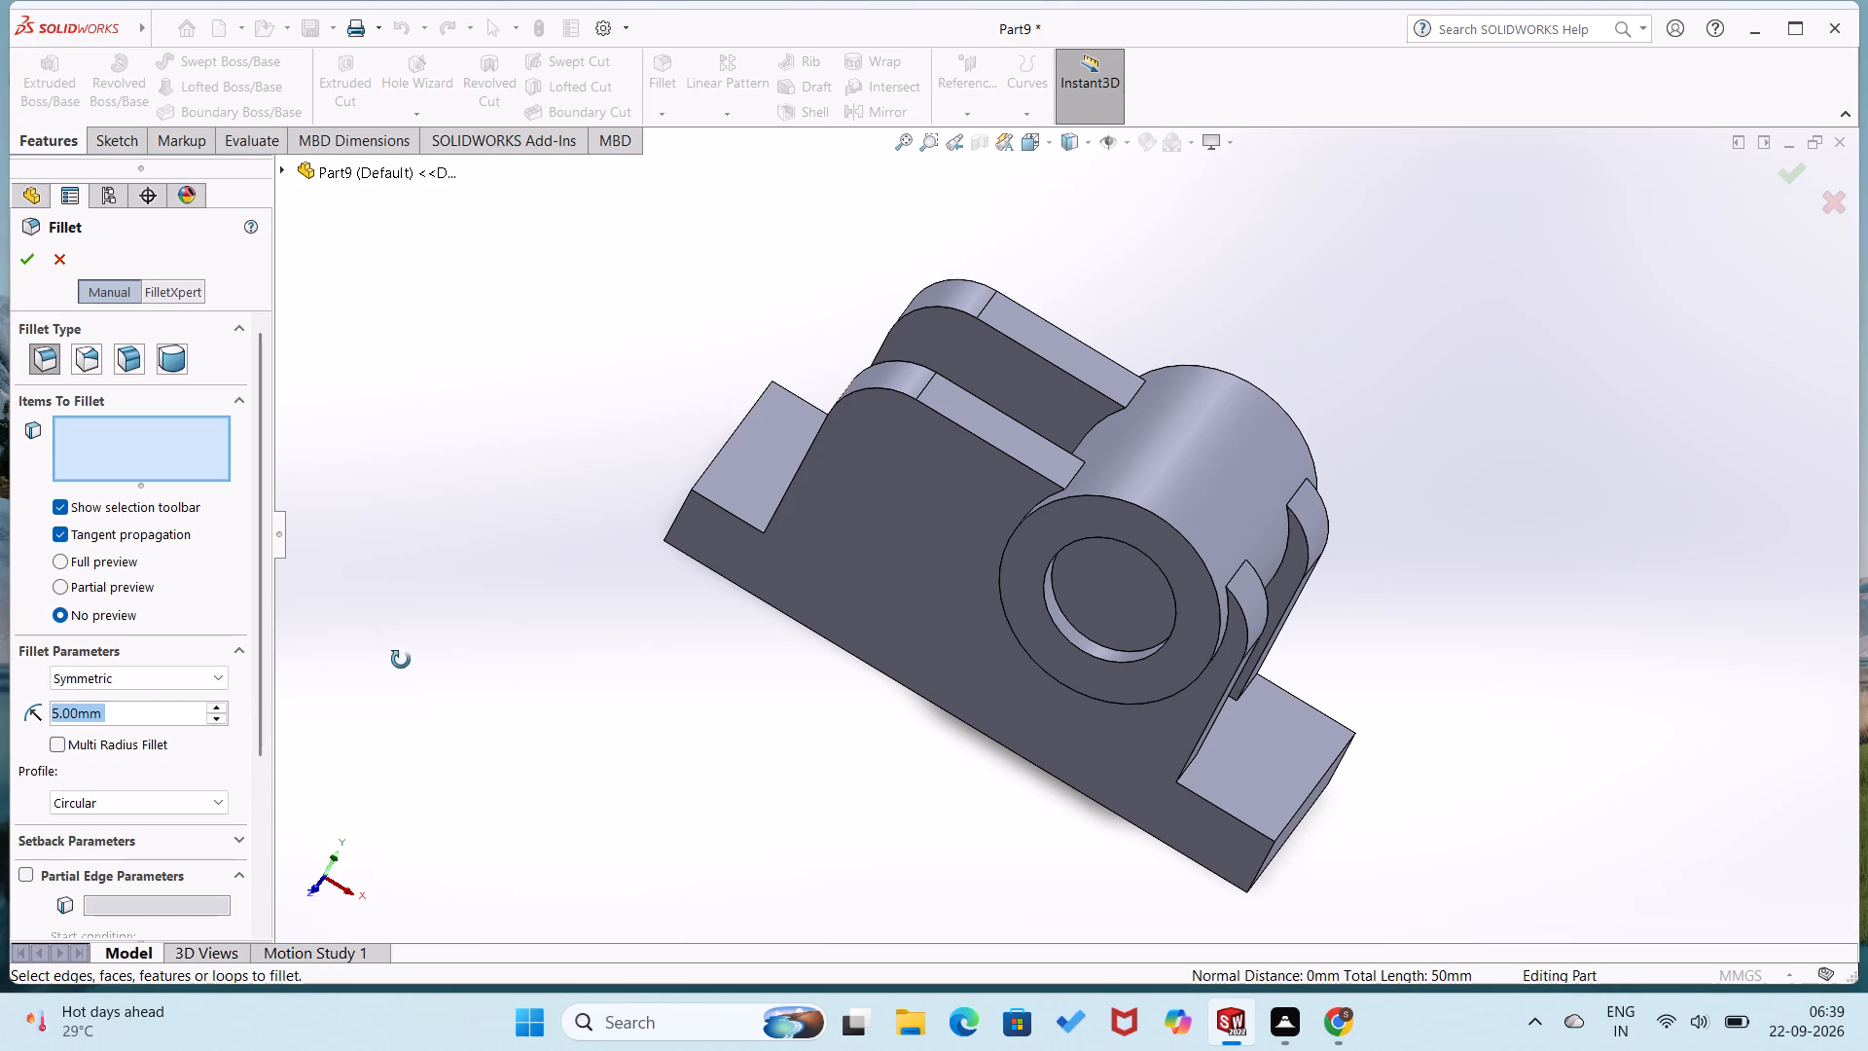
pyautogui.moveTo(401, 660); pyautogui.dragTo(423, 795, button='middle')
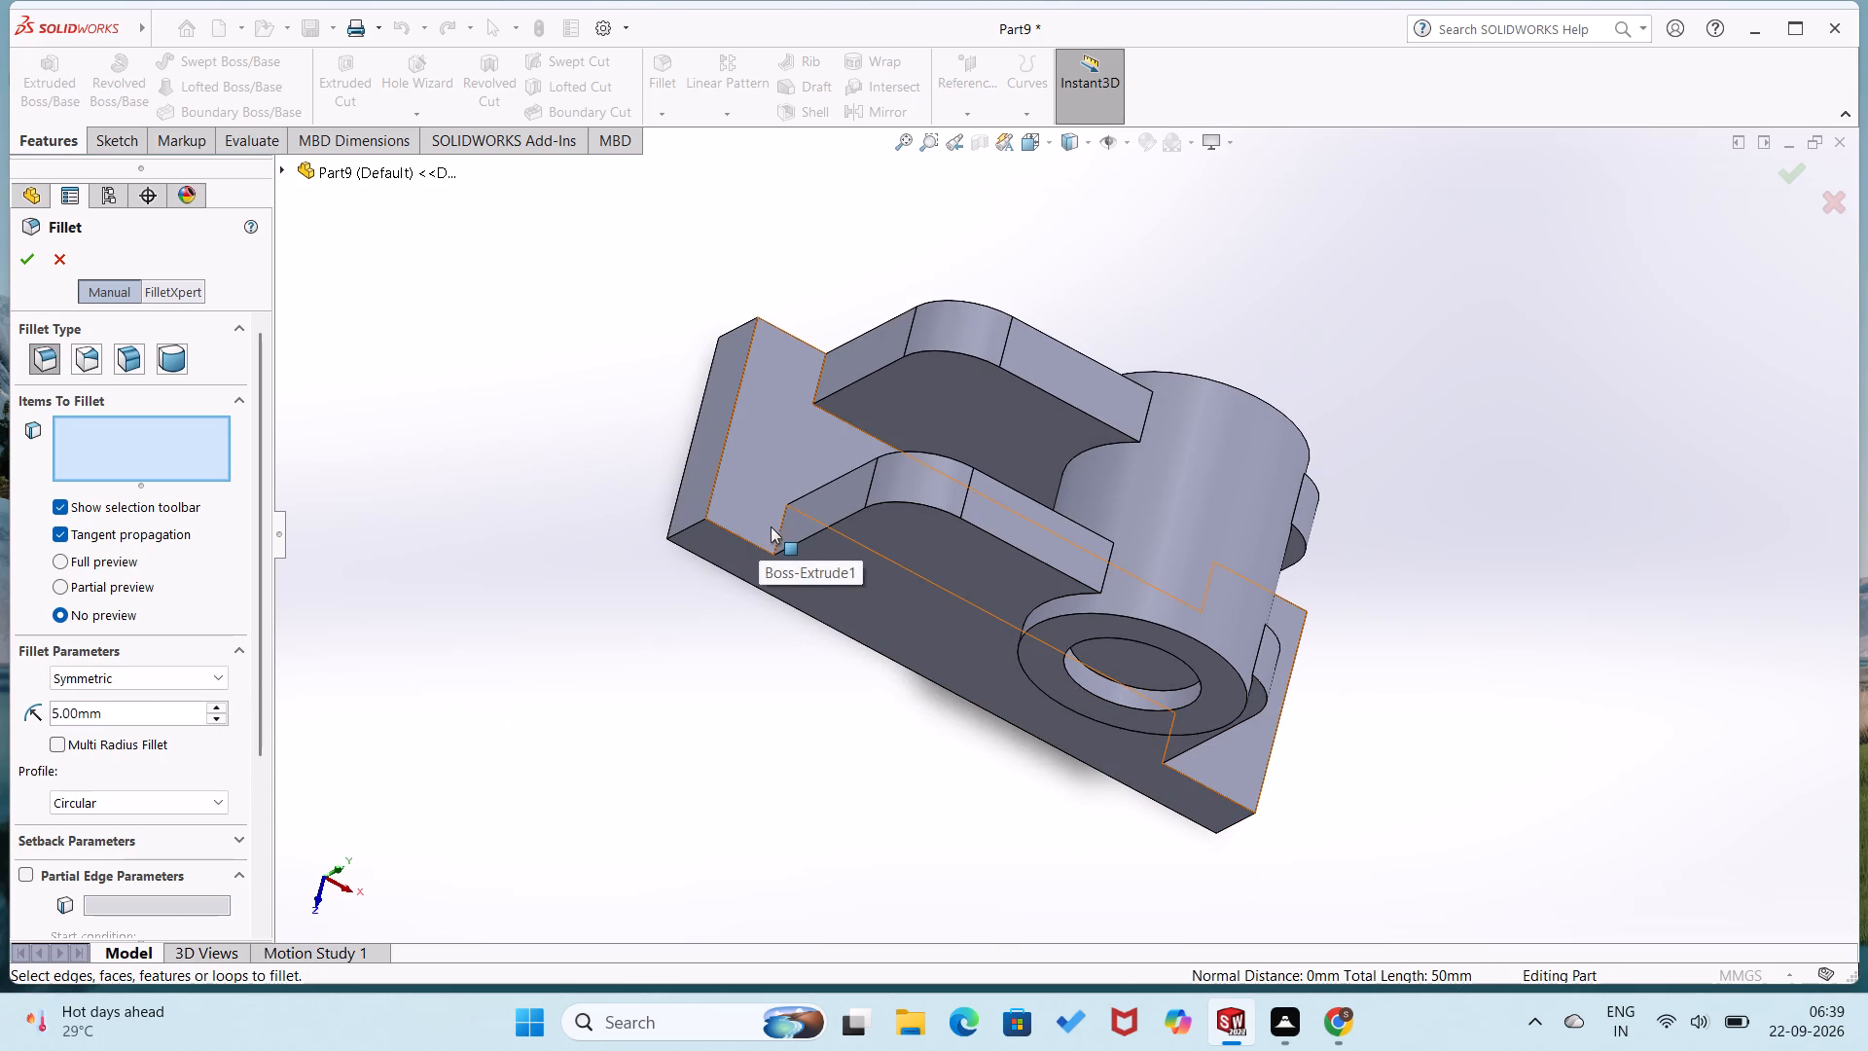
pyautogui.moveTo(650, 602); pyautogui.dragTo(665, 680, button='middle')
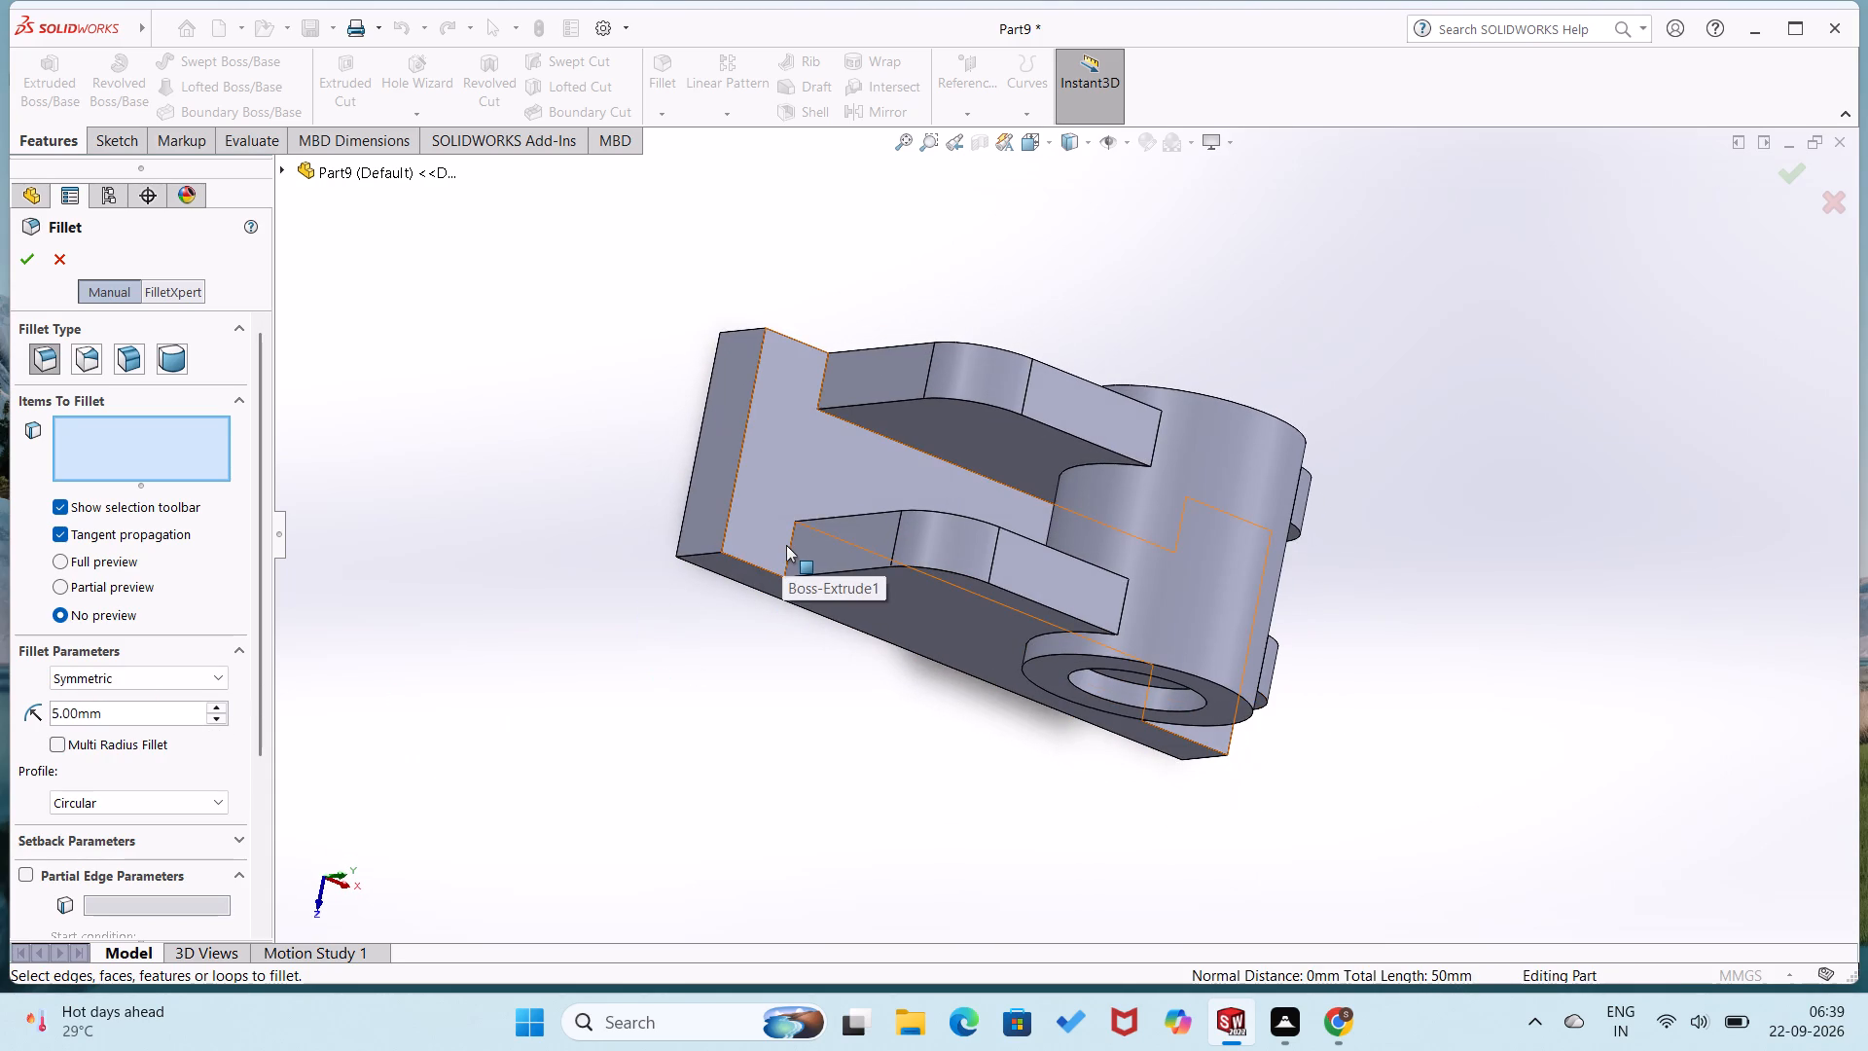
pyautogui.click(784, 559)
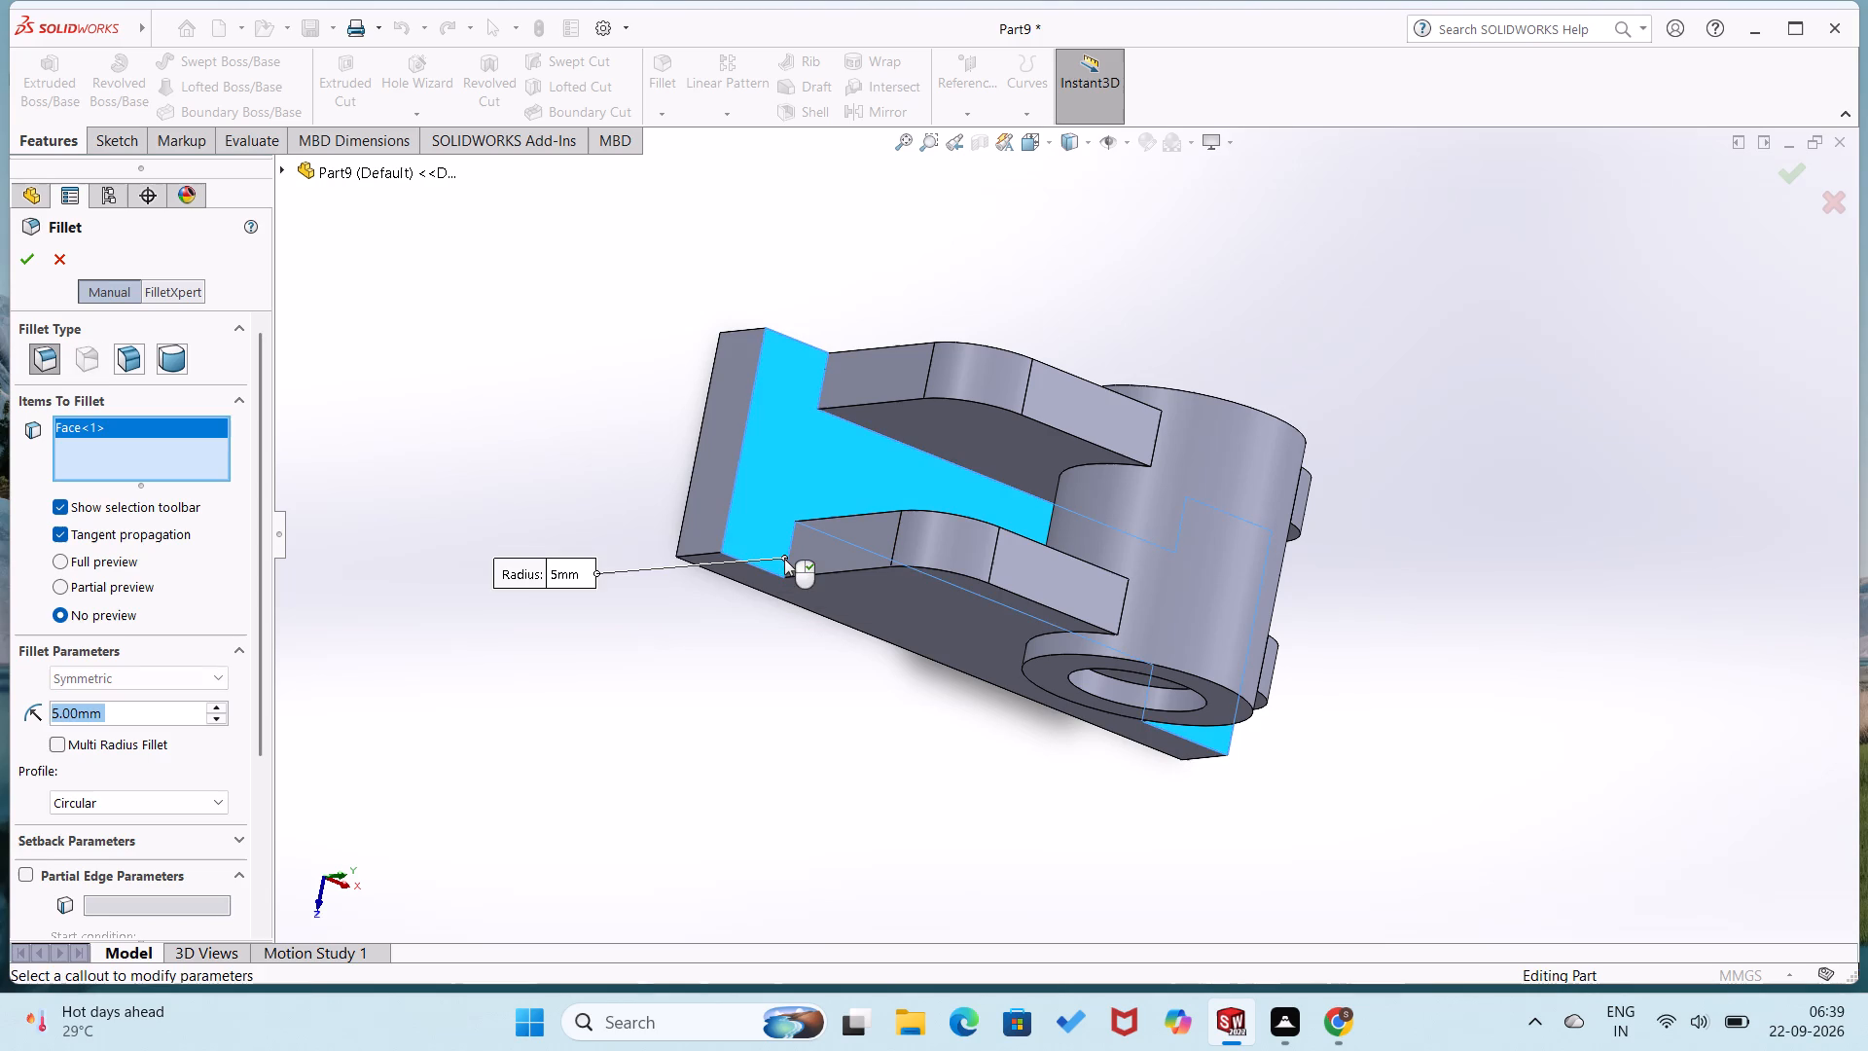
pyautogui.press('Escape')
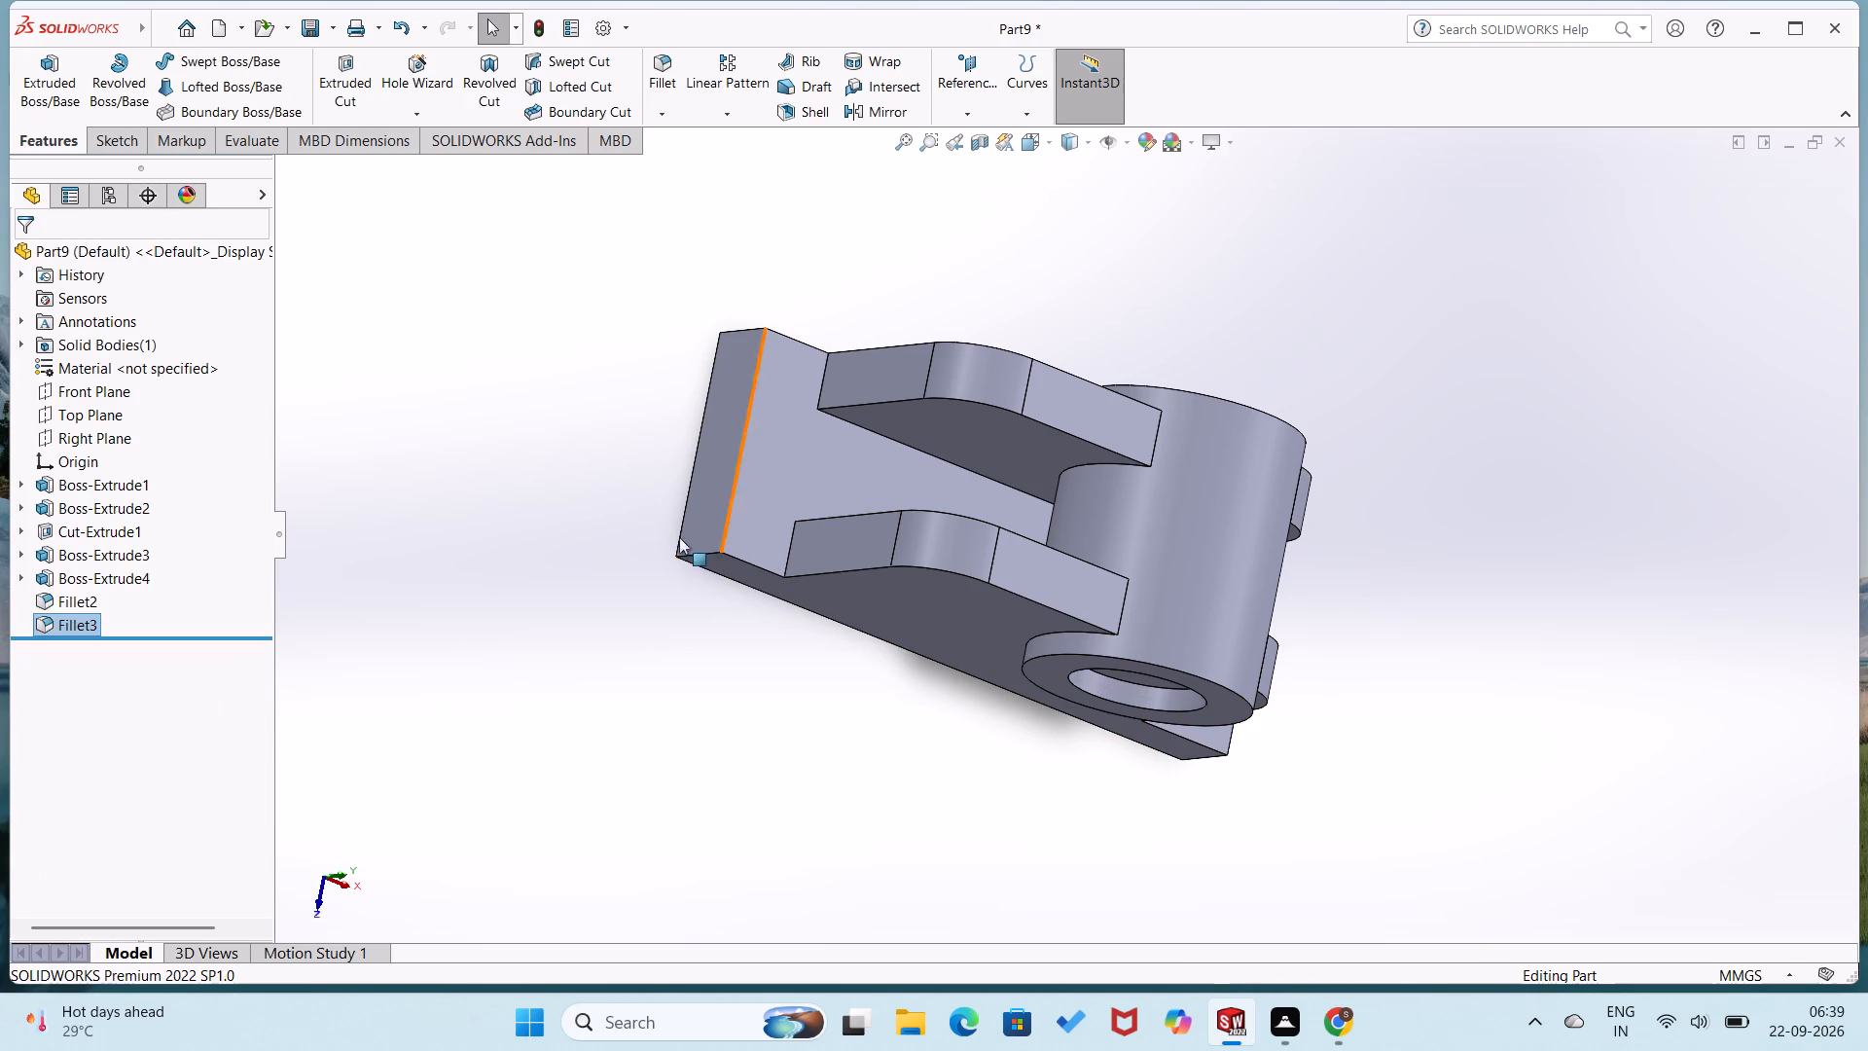
# Fillet the two edges where the support plates meet the base, at the end away from the cylinder, with a 5 mm radius.
pyautogui.click(660, 117)
pyautogui.click(665, 127)
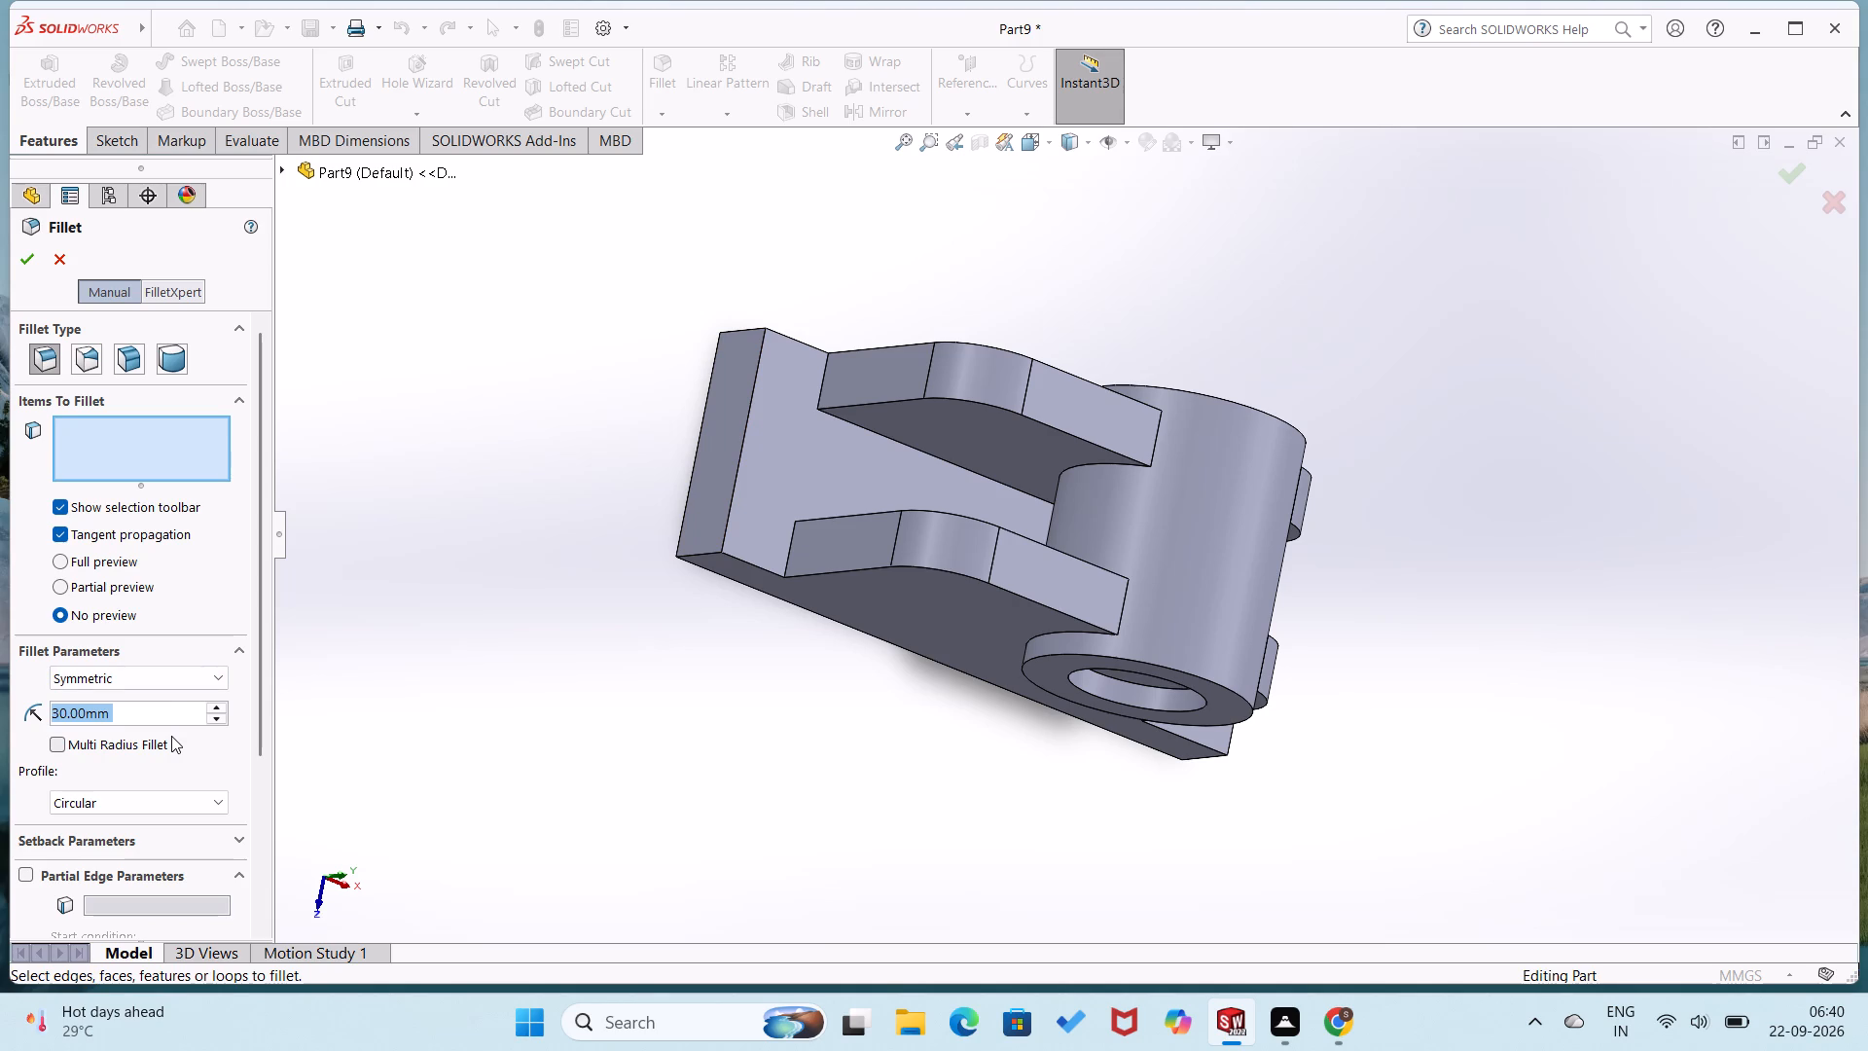
pyautogui.press('5')
pyautogui.press('Return')
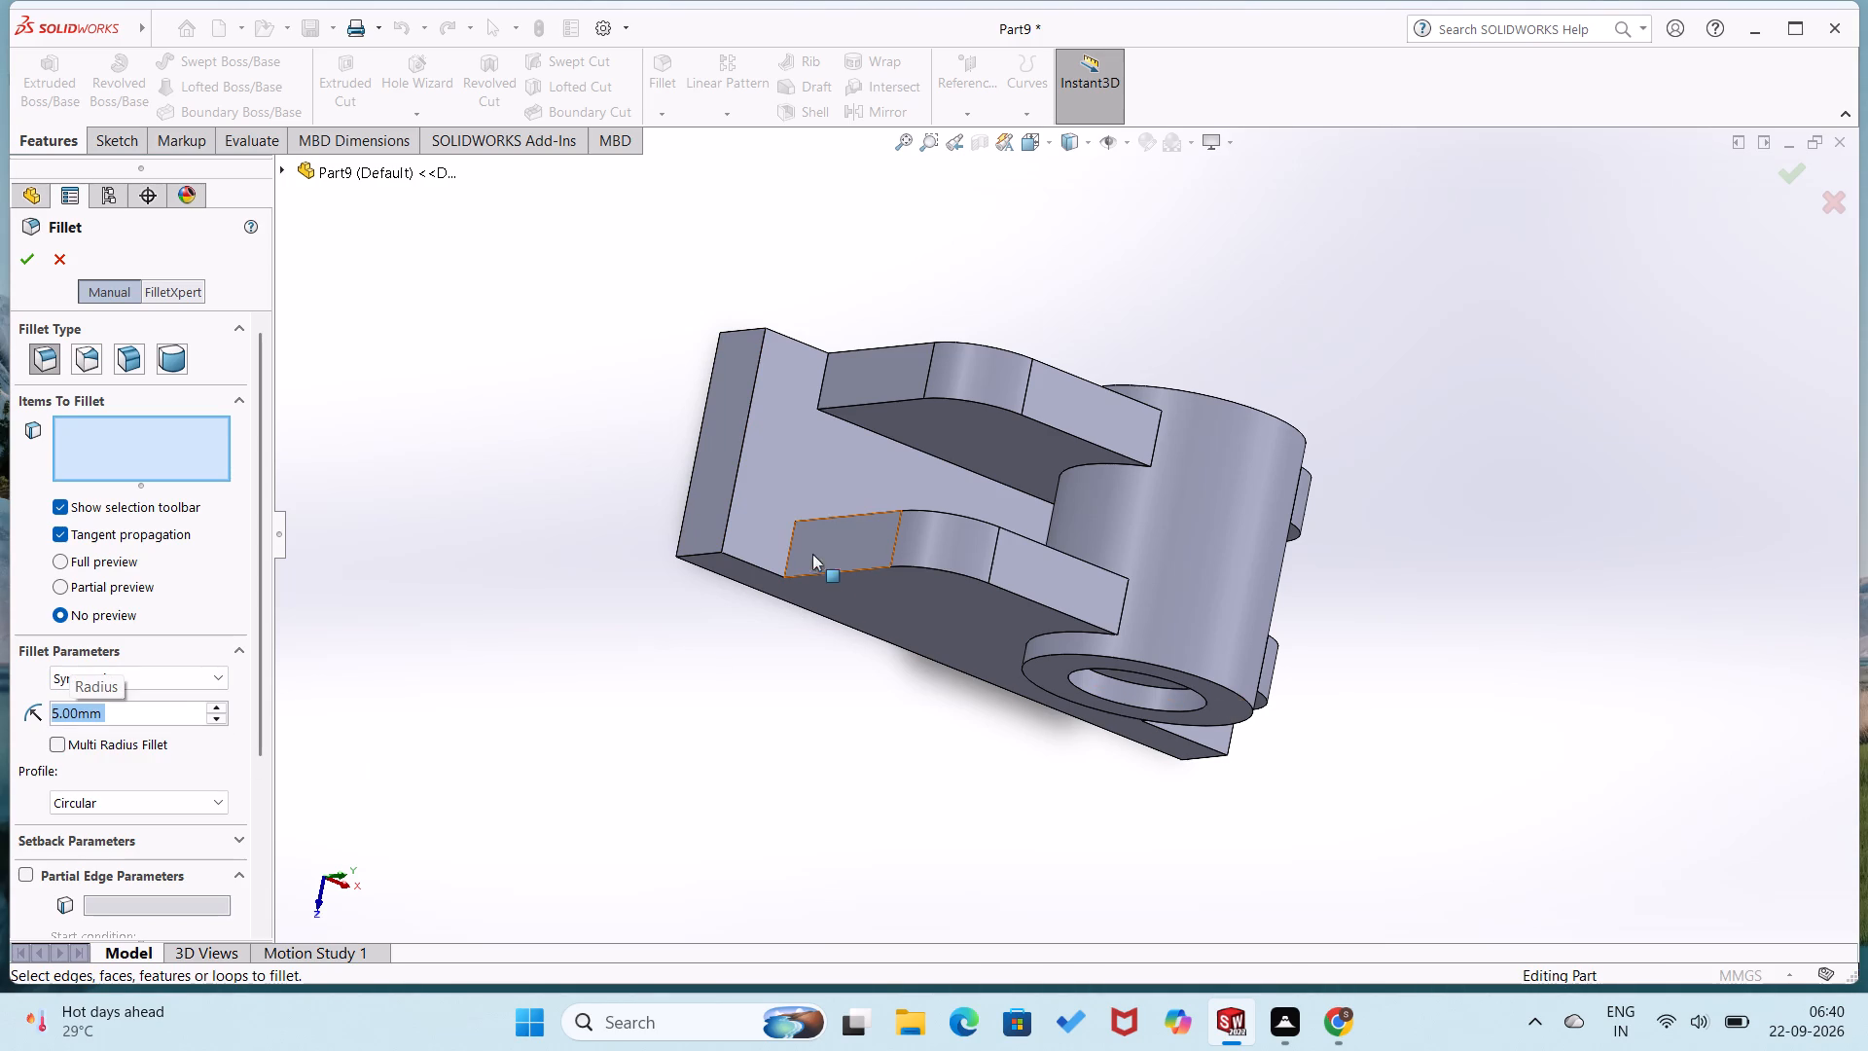
pyautogui.click(789, 556)
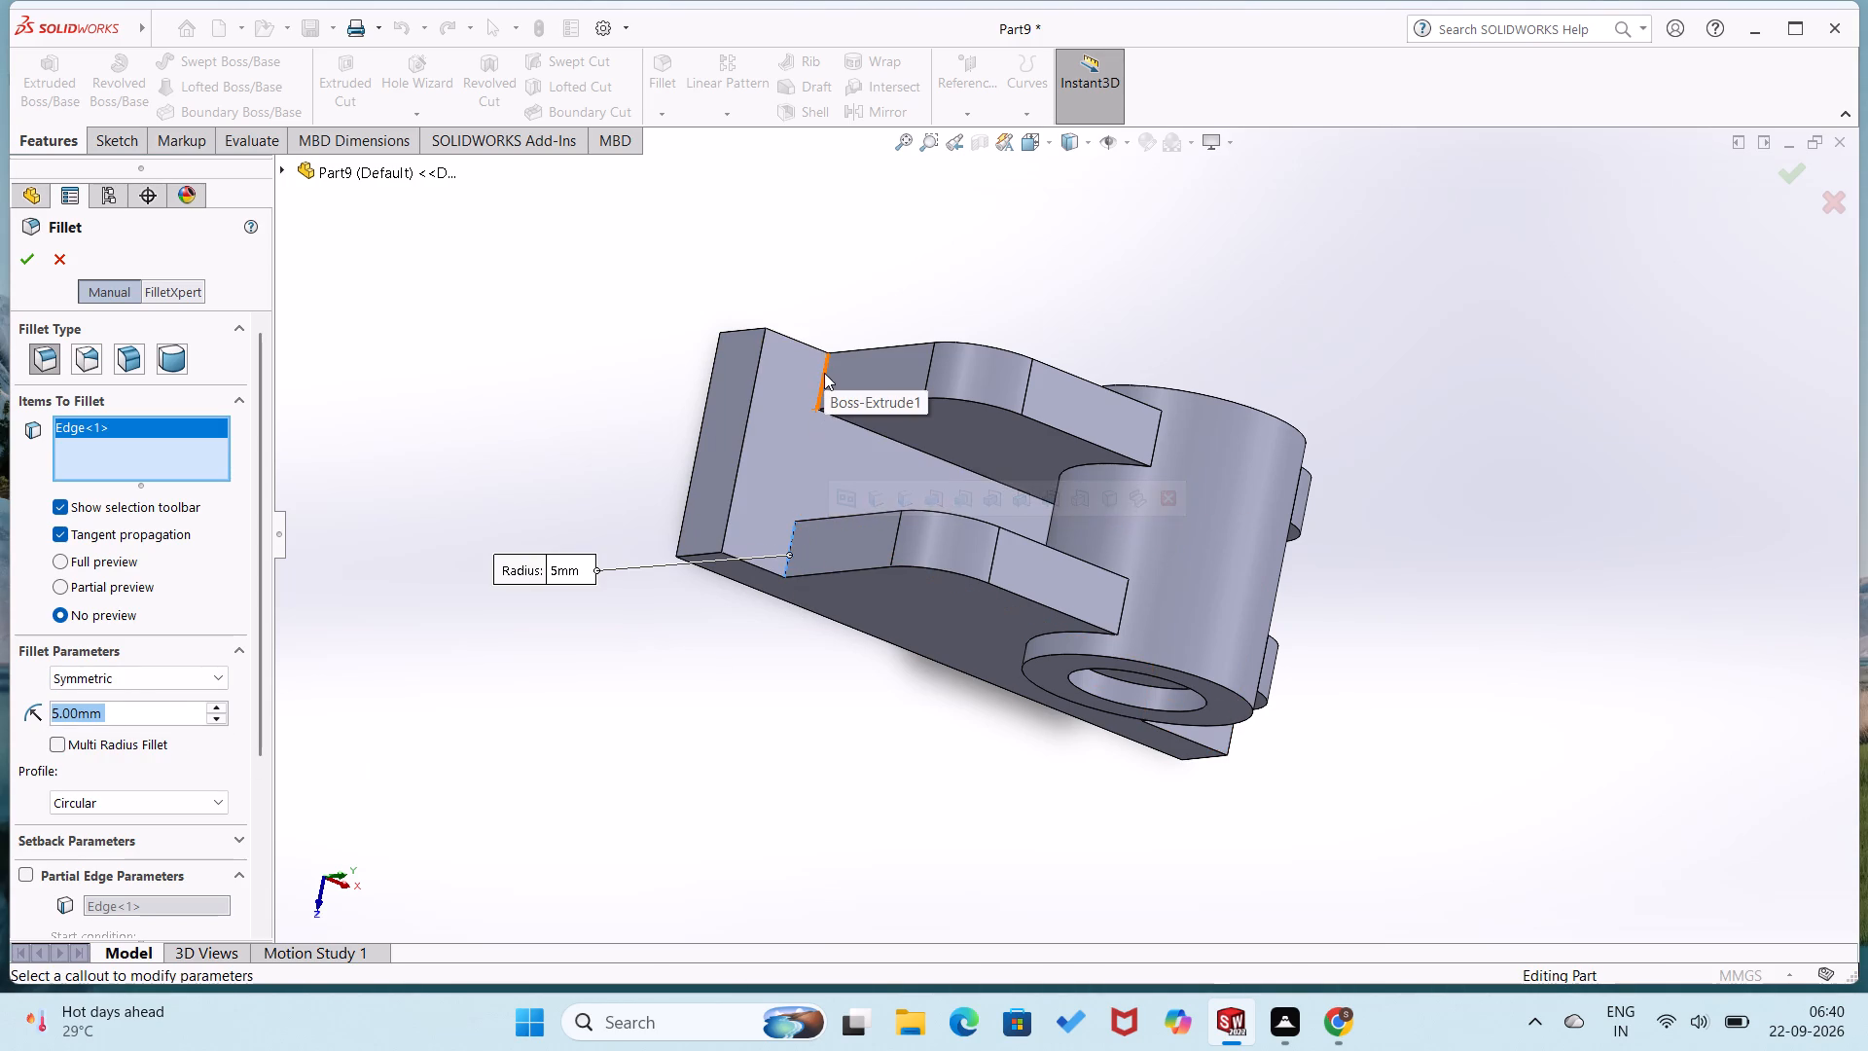
pyautogui.click(824, 372)
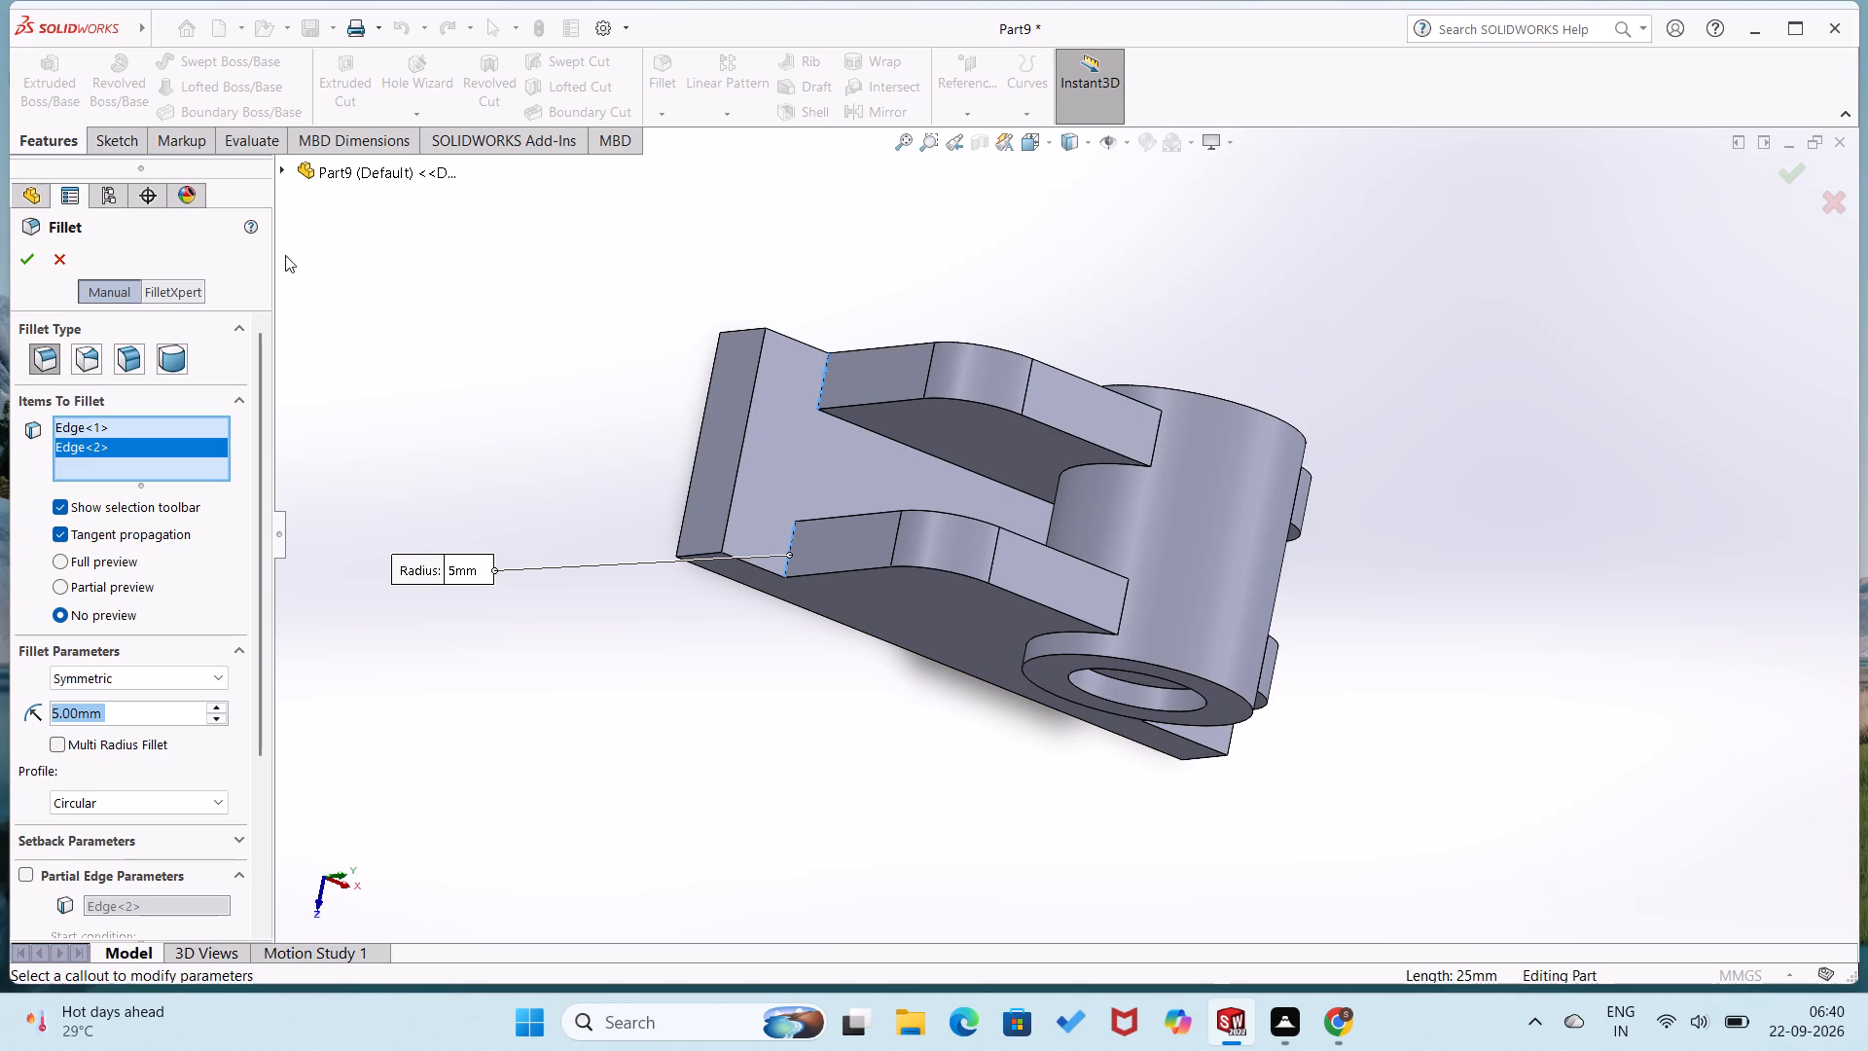
pyautogui.click(26, 260)
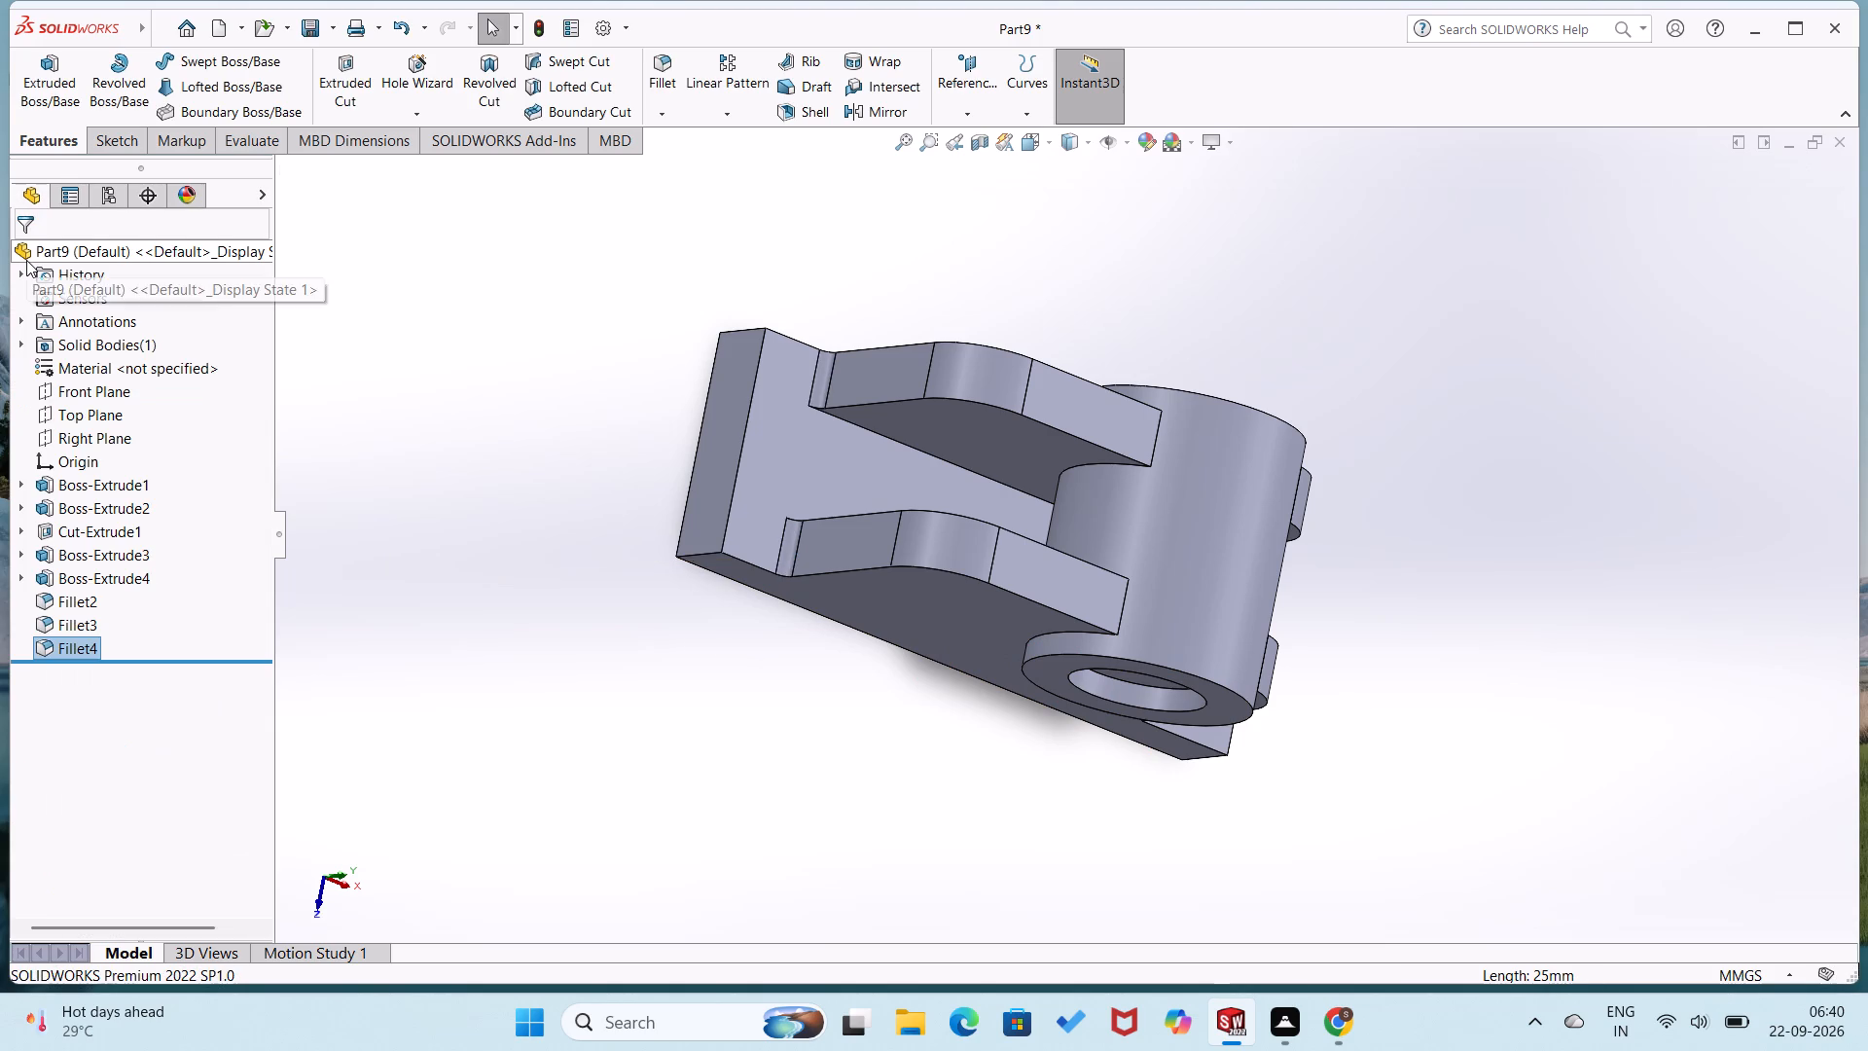
# Fillet the two edges where the support plates meet the base at the cylinder end with a 5 mm radius.
pyautogui.moveTo(483, 530); pyautogui.dragTo(354, 498, button='middle')
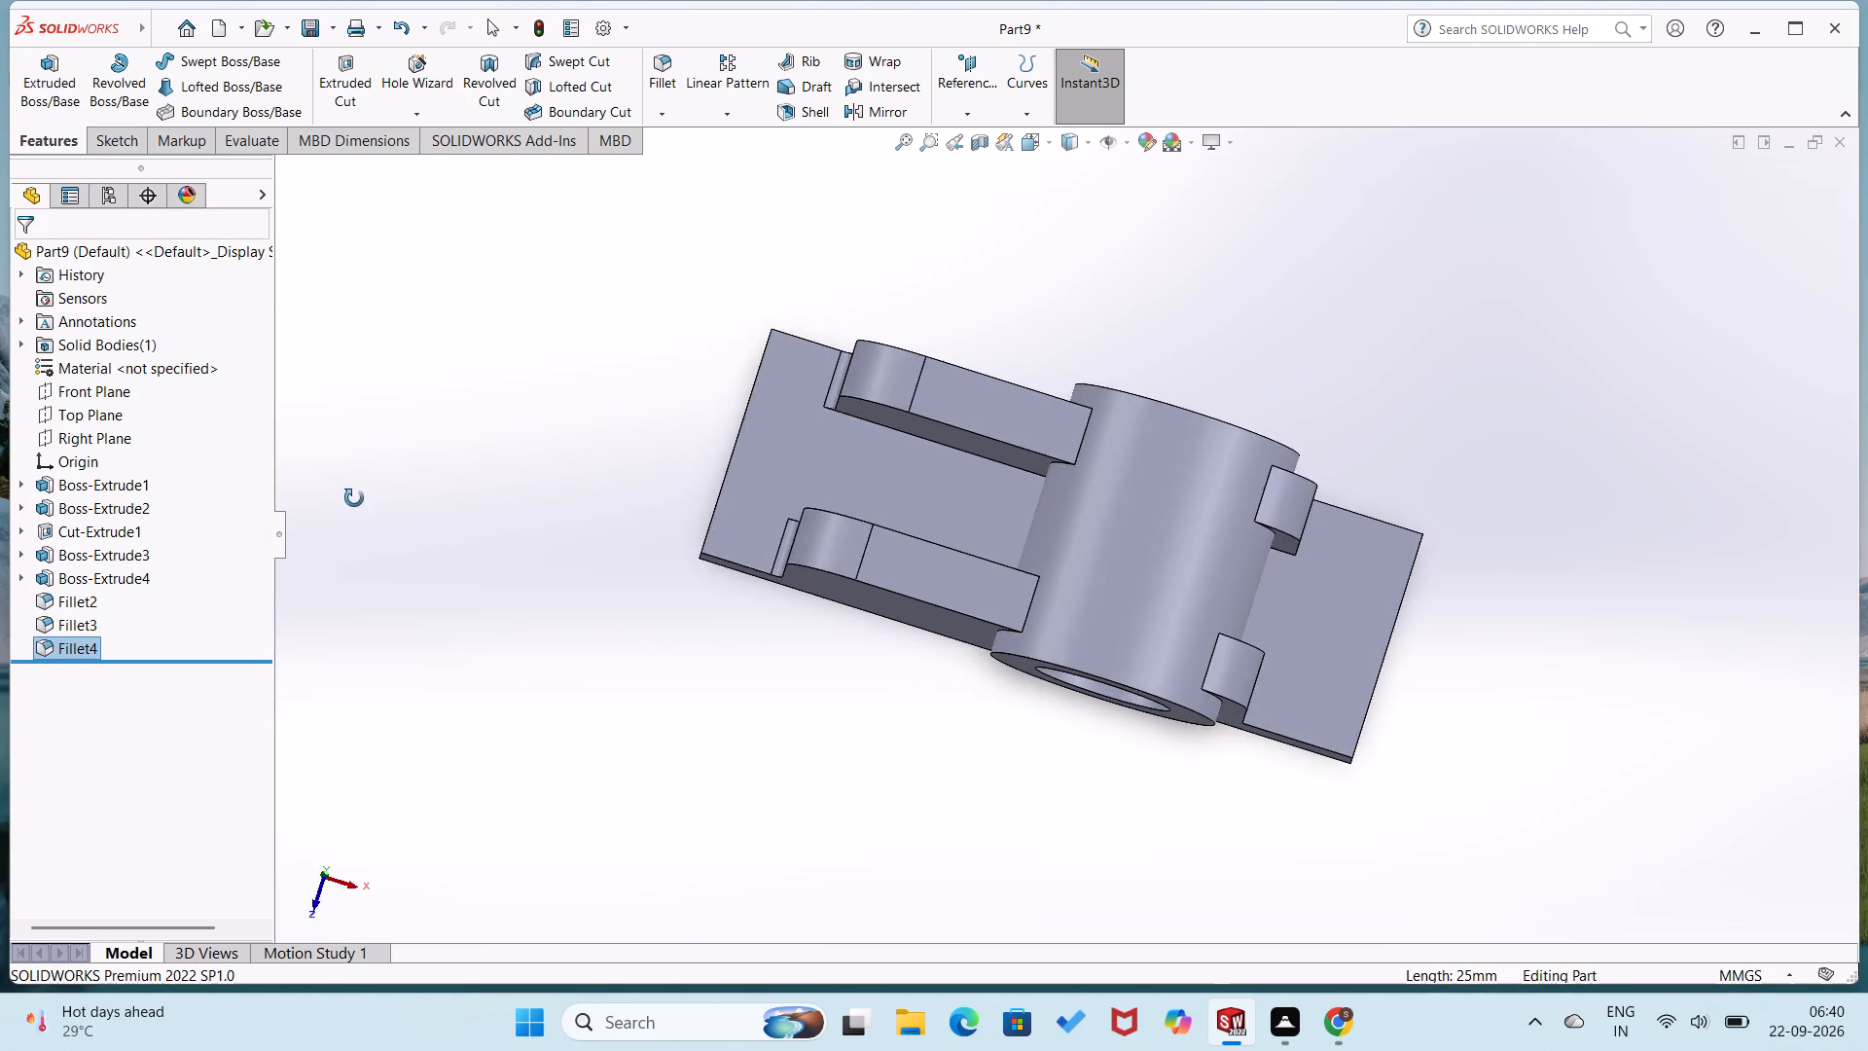
pyautogui.moveTo(354, 498); pyautogui.dragTo(305, 458, button='middle')
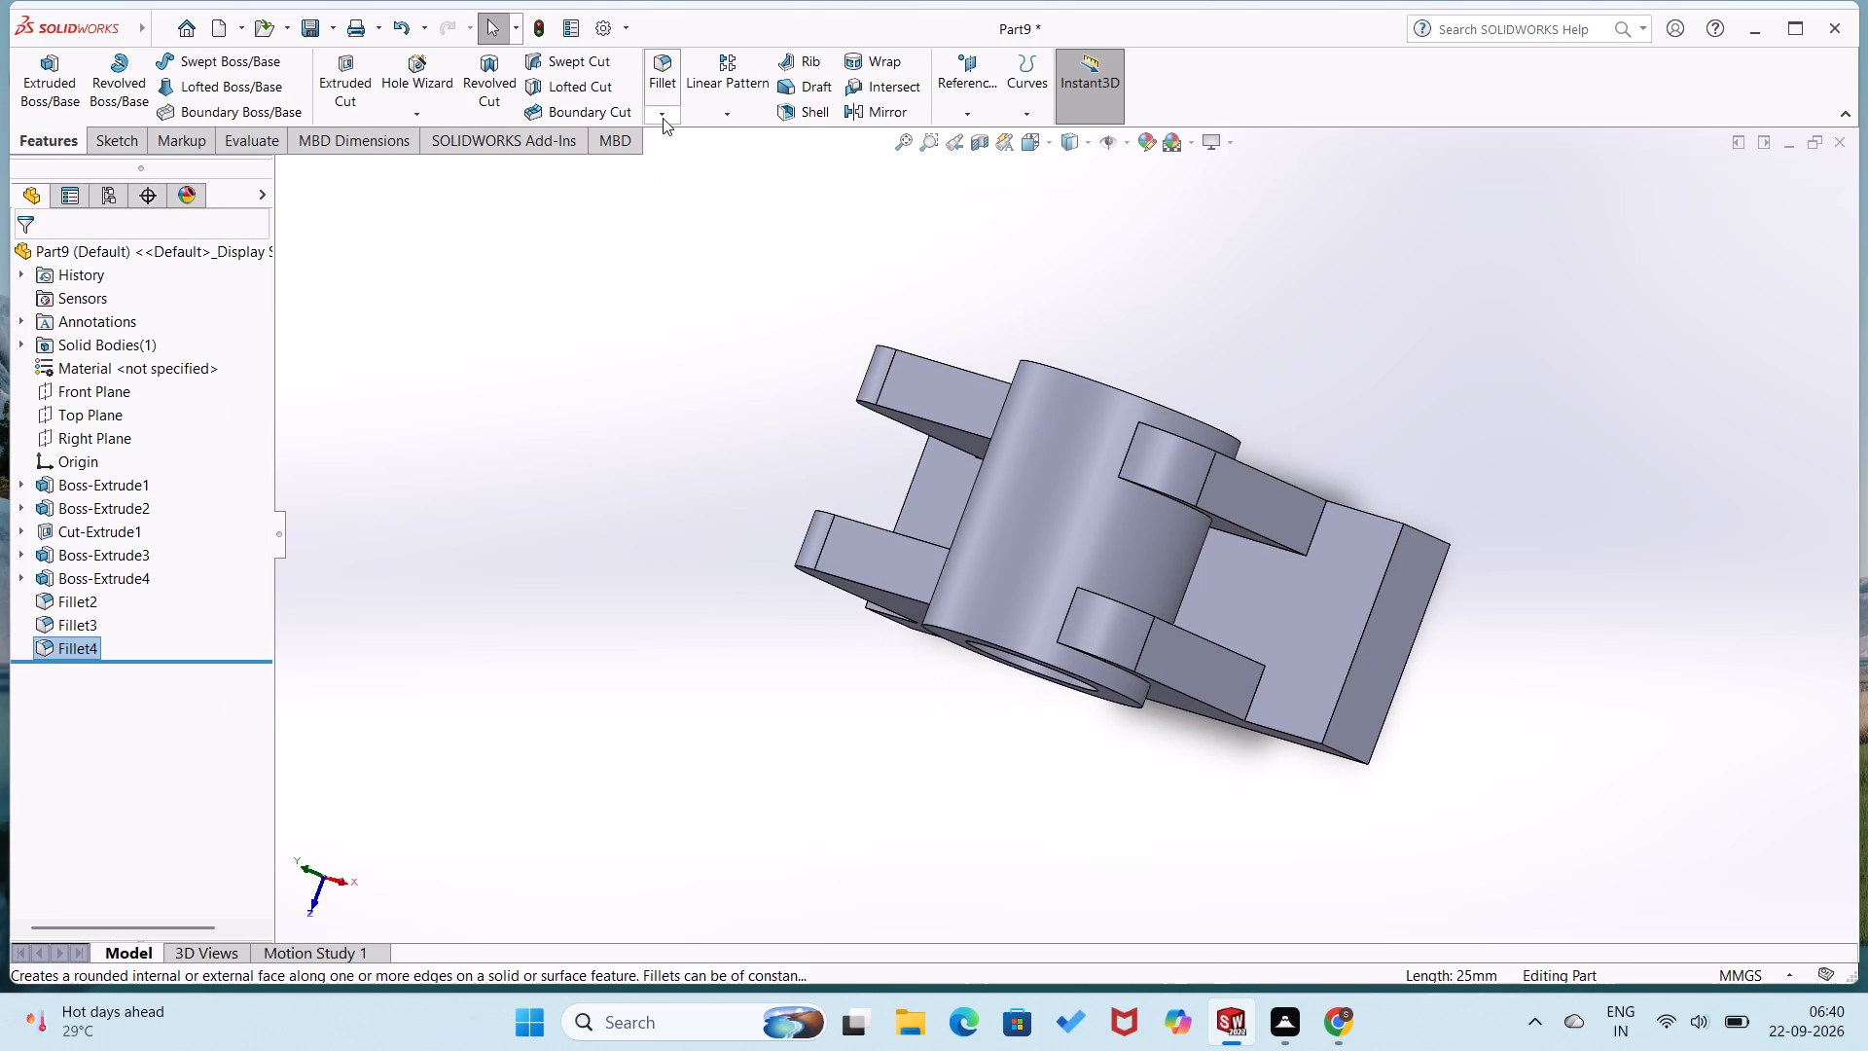
pyautogui.click(661, 119)
pyautogui.click(678, 134)
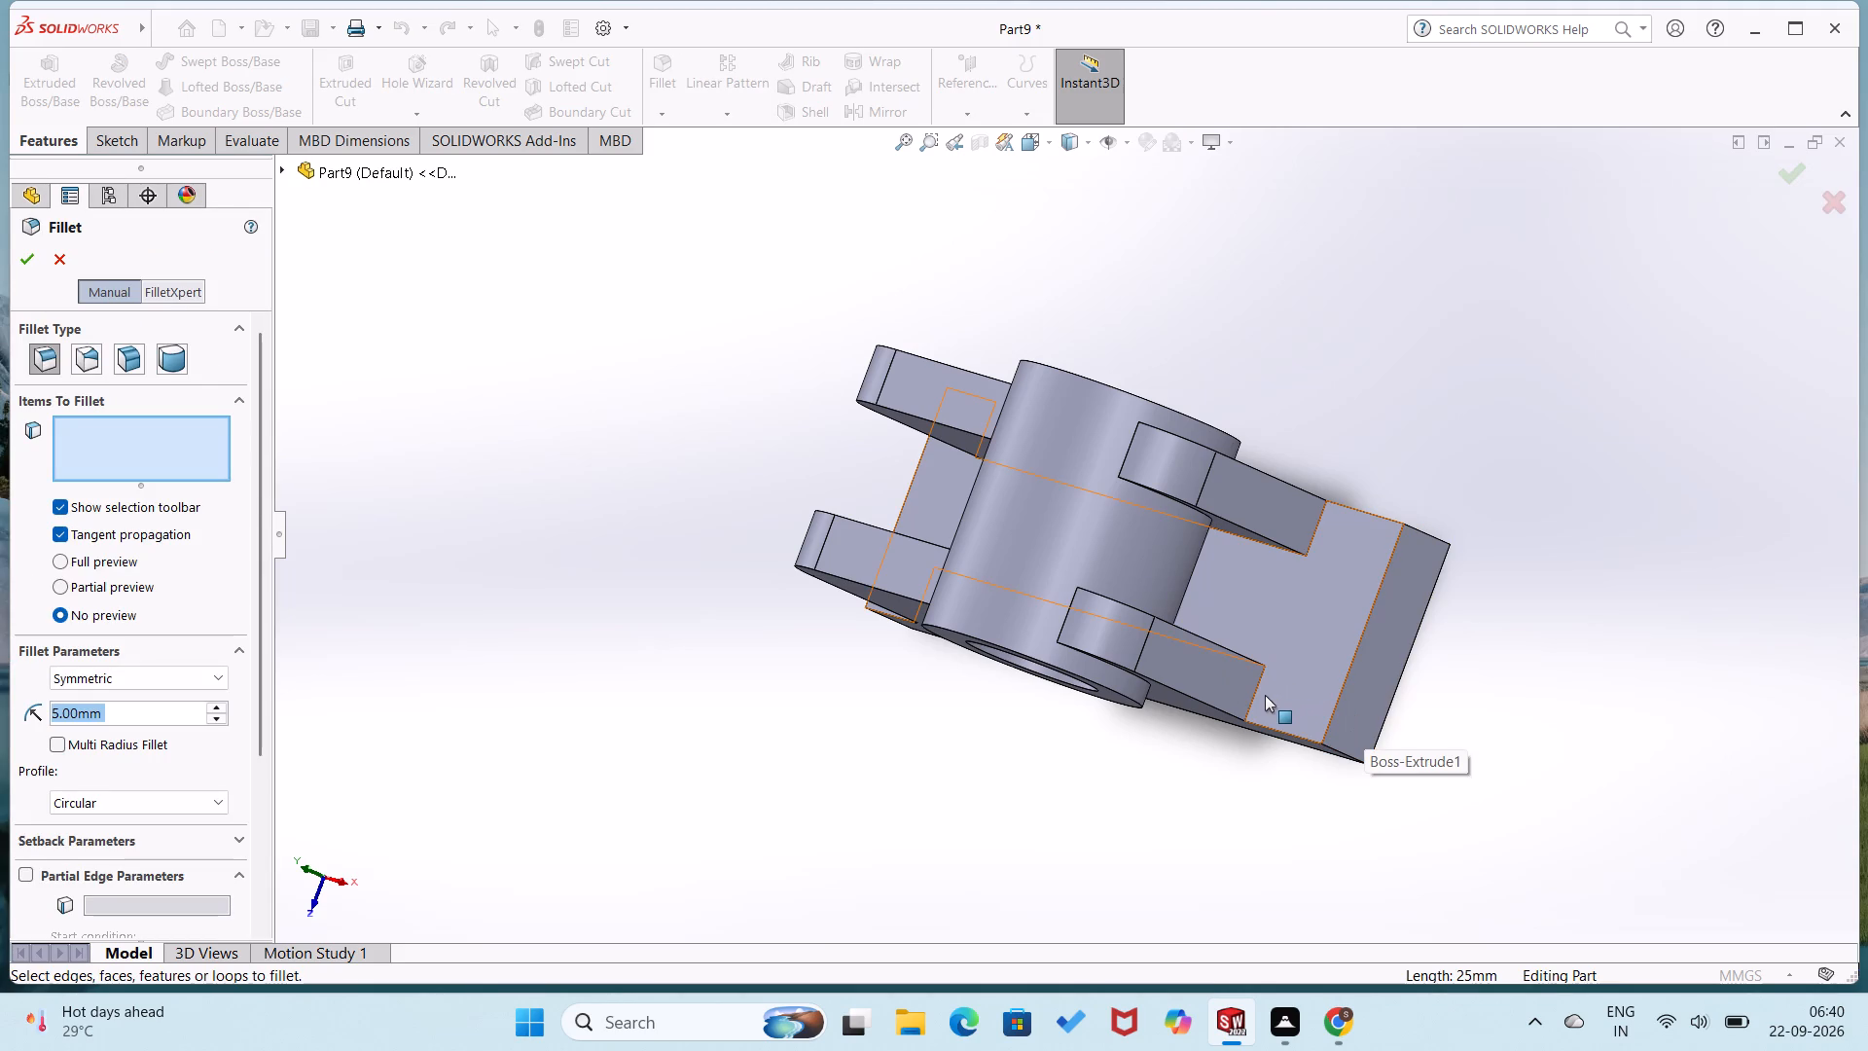
pyautogui.click(1253, 698)
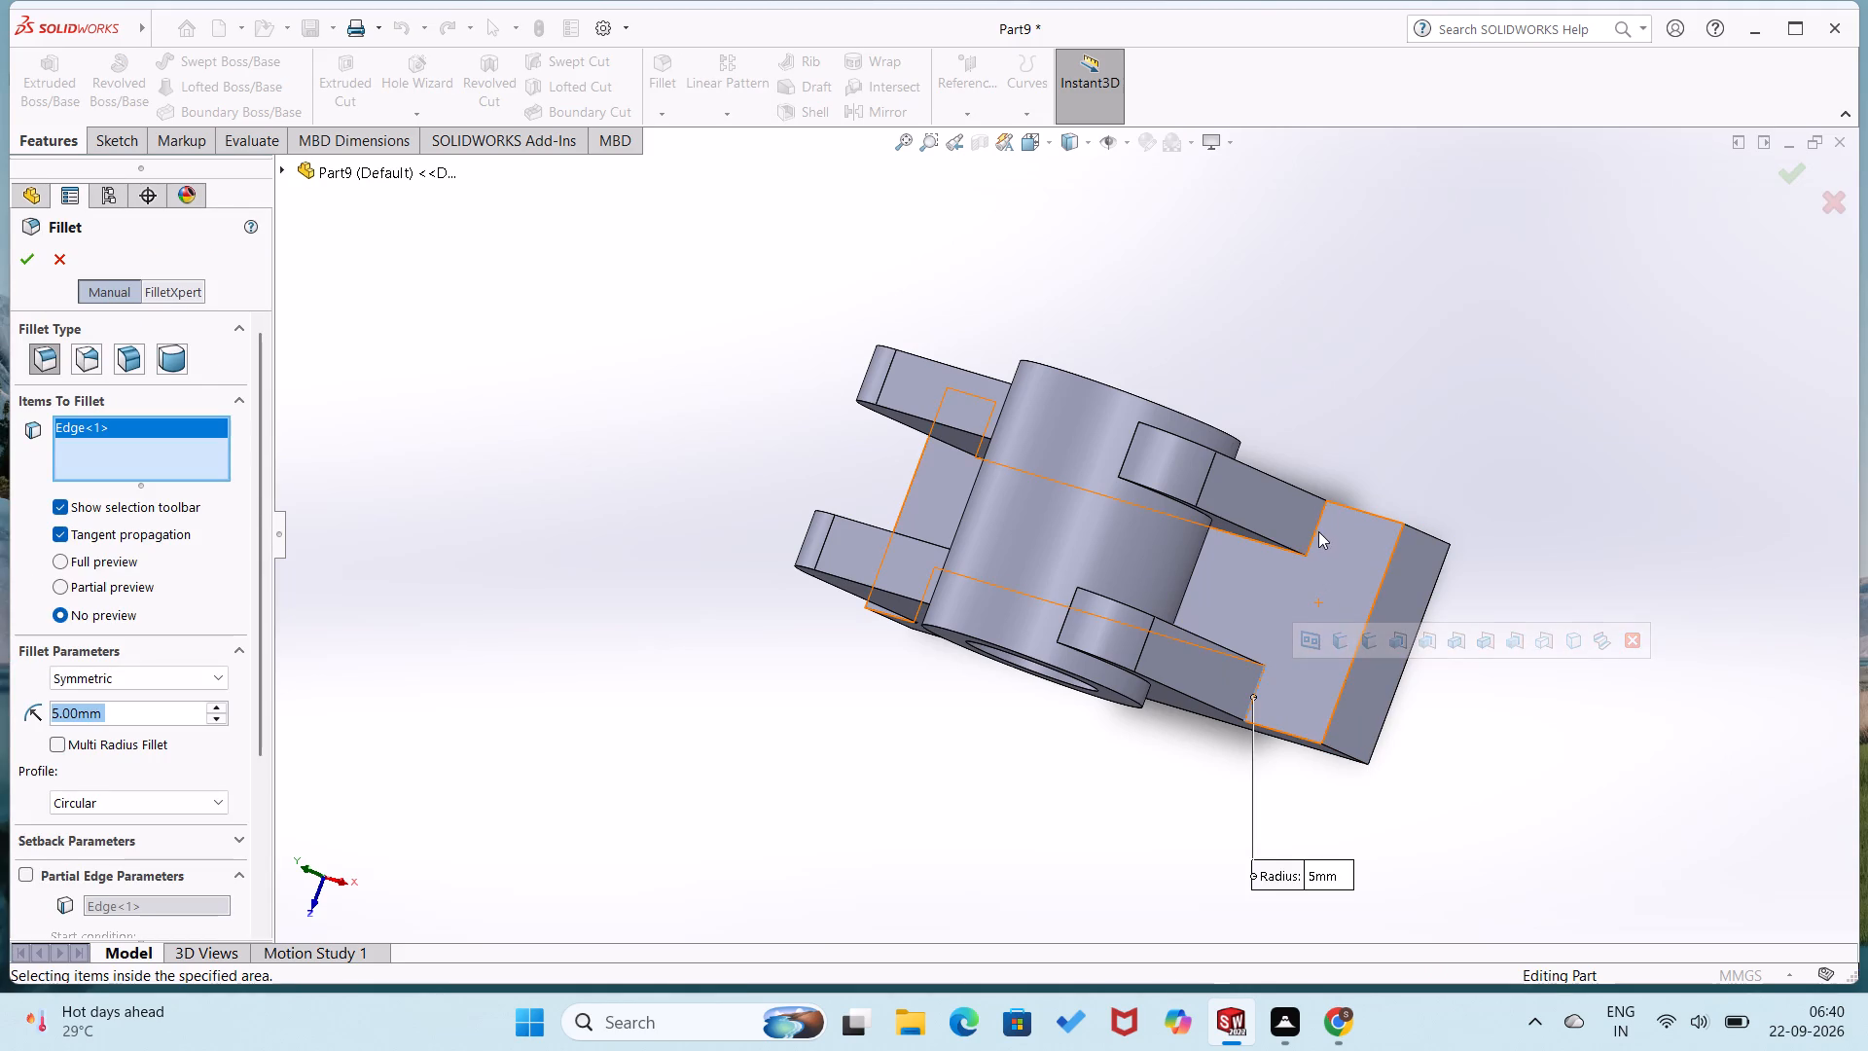
pyautogui.click(1315, 529)
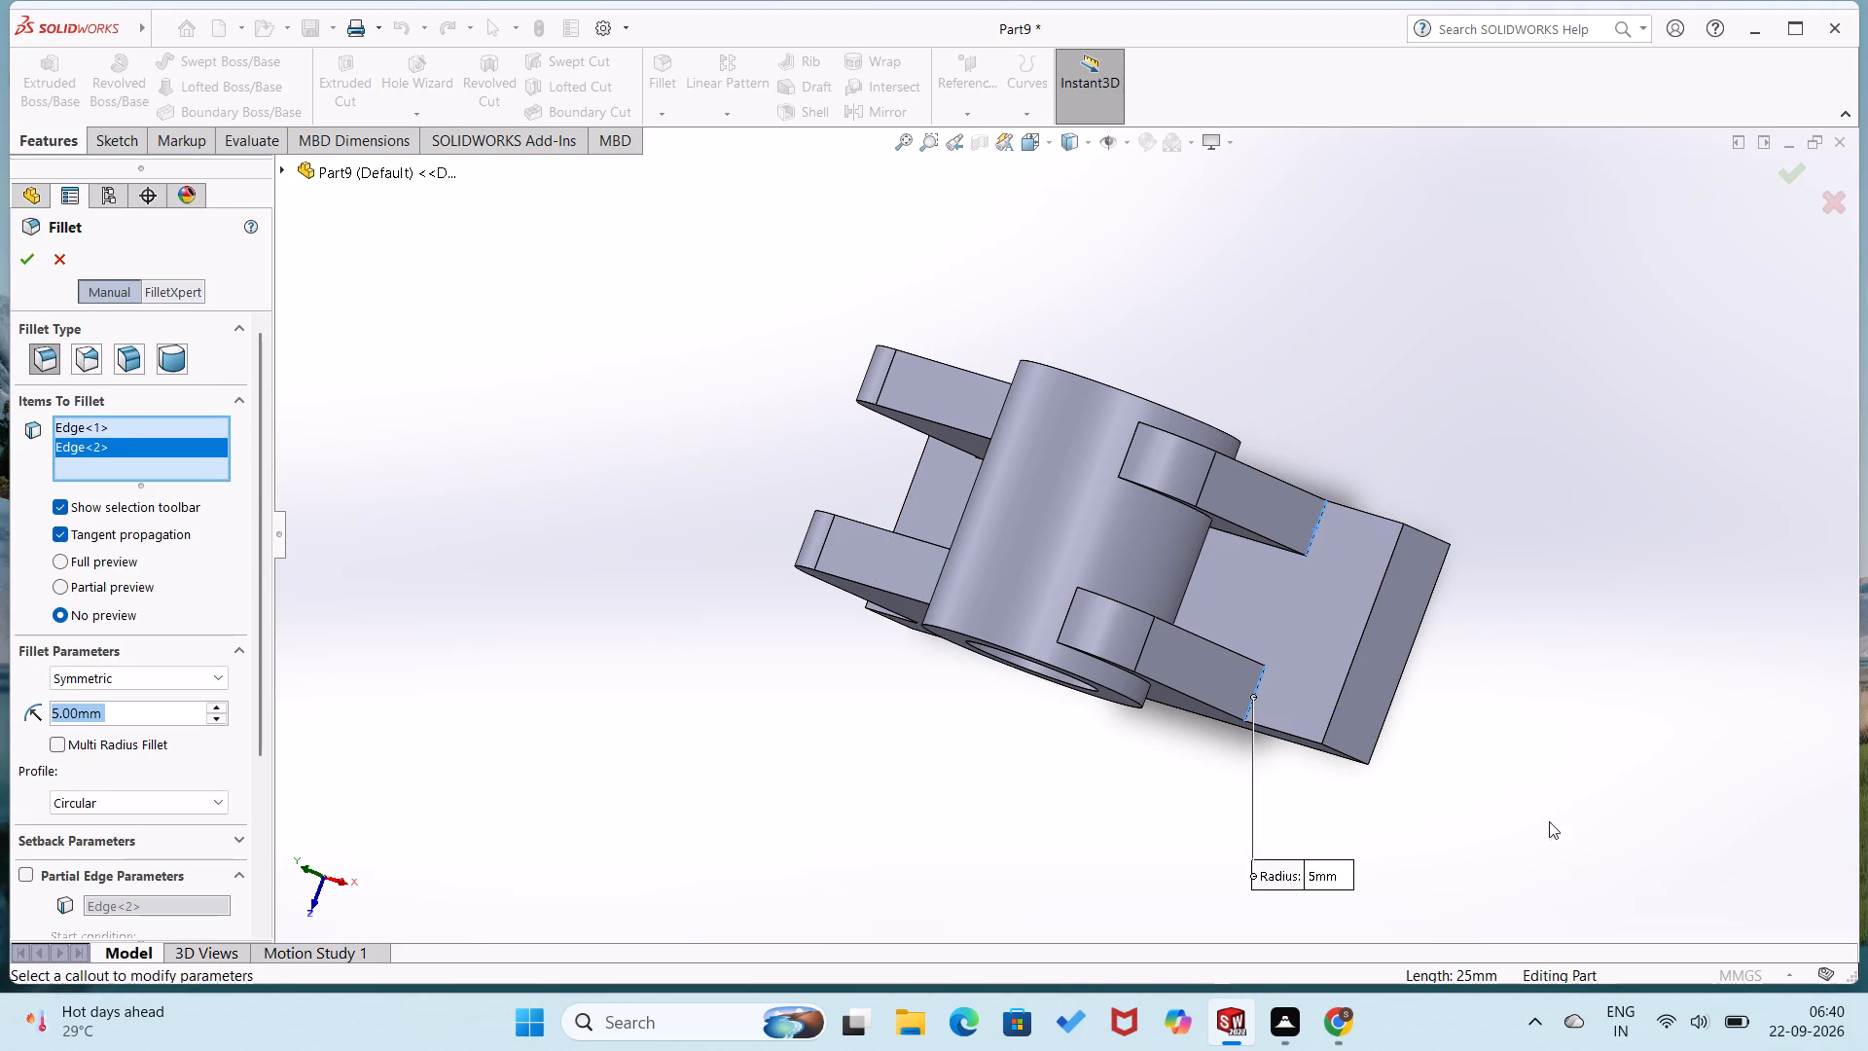
pyautogui.click(24, 258)
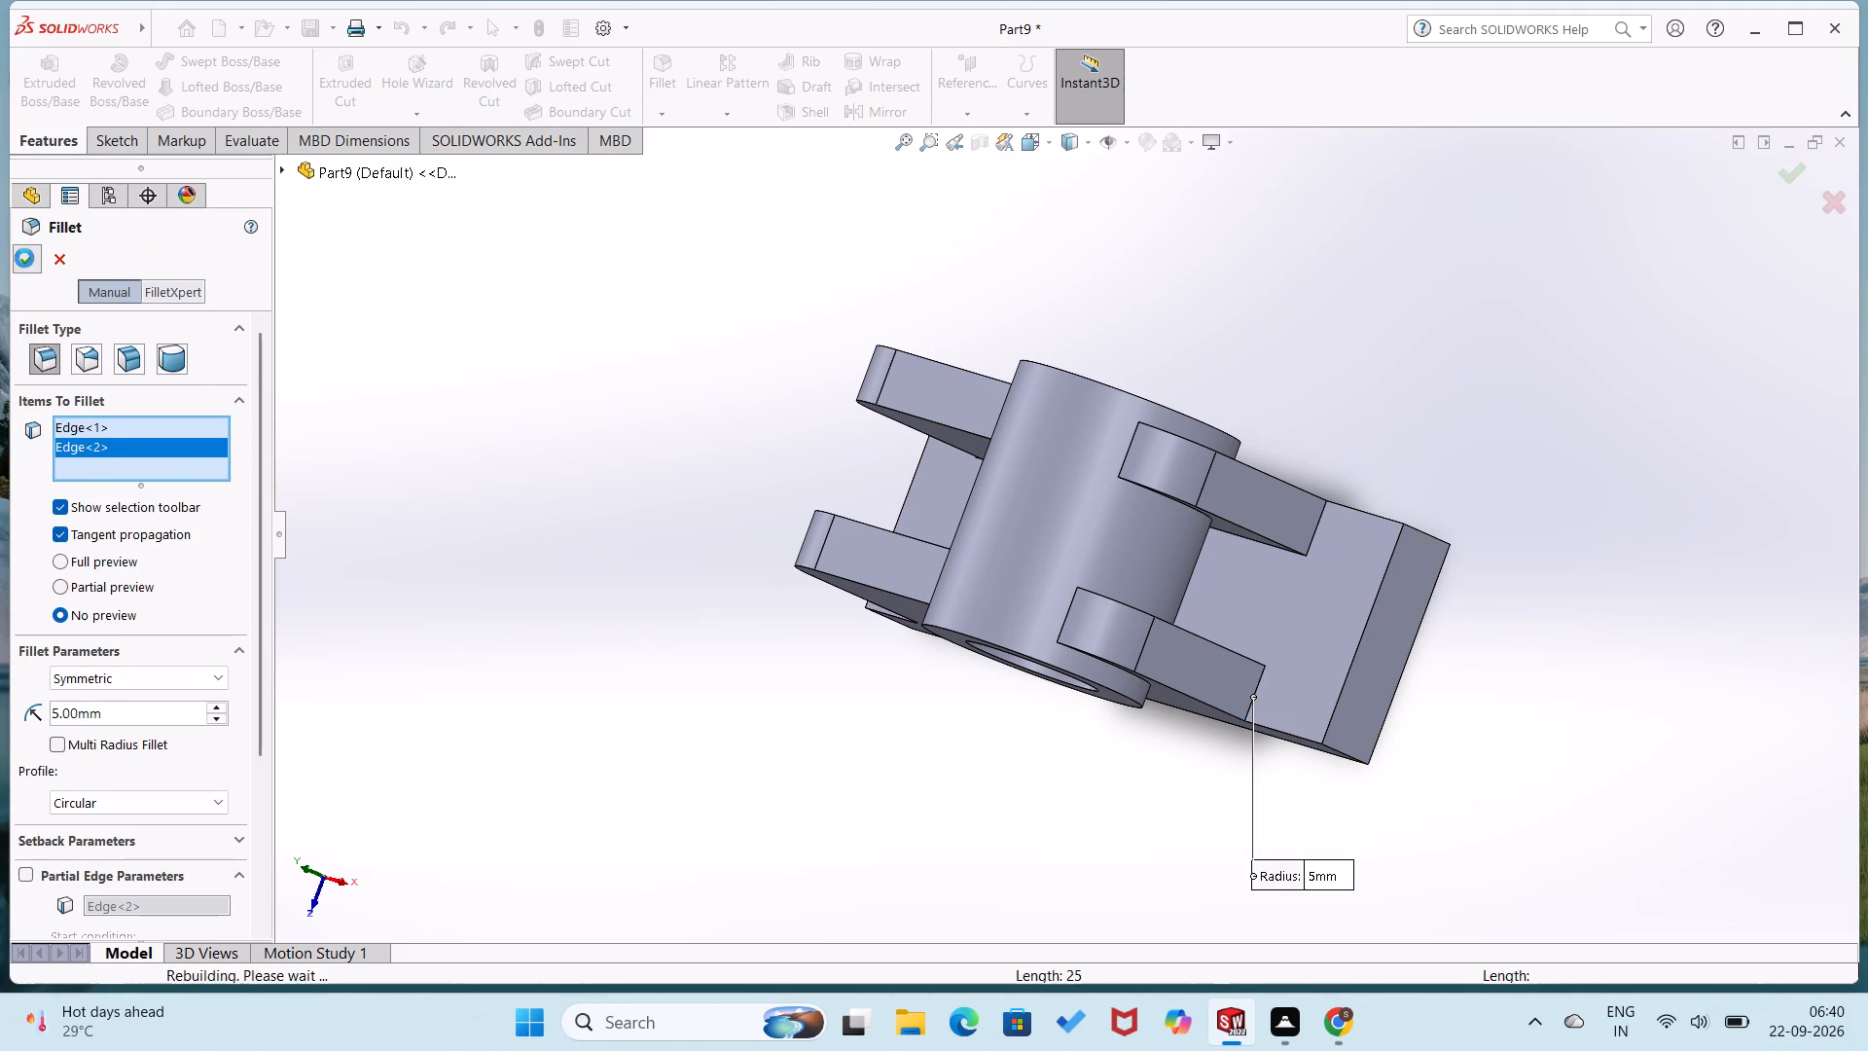
pyautogui.click(346, 398)
# On the front support plate's outer face, sketch a circle about 32 mm in diameter, centred on the rounded corner away from the cylinder.
pyautogui.moveTo(535, 521); pyautogui.dragTo(648, 384, button='middle')
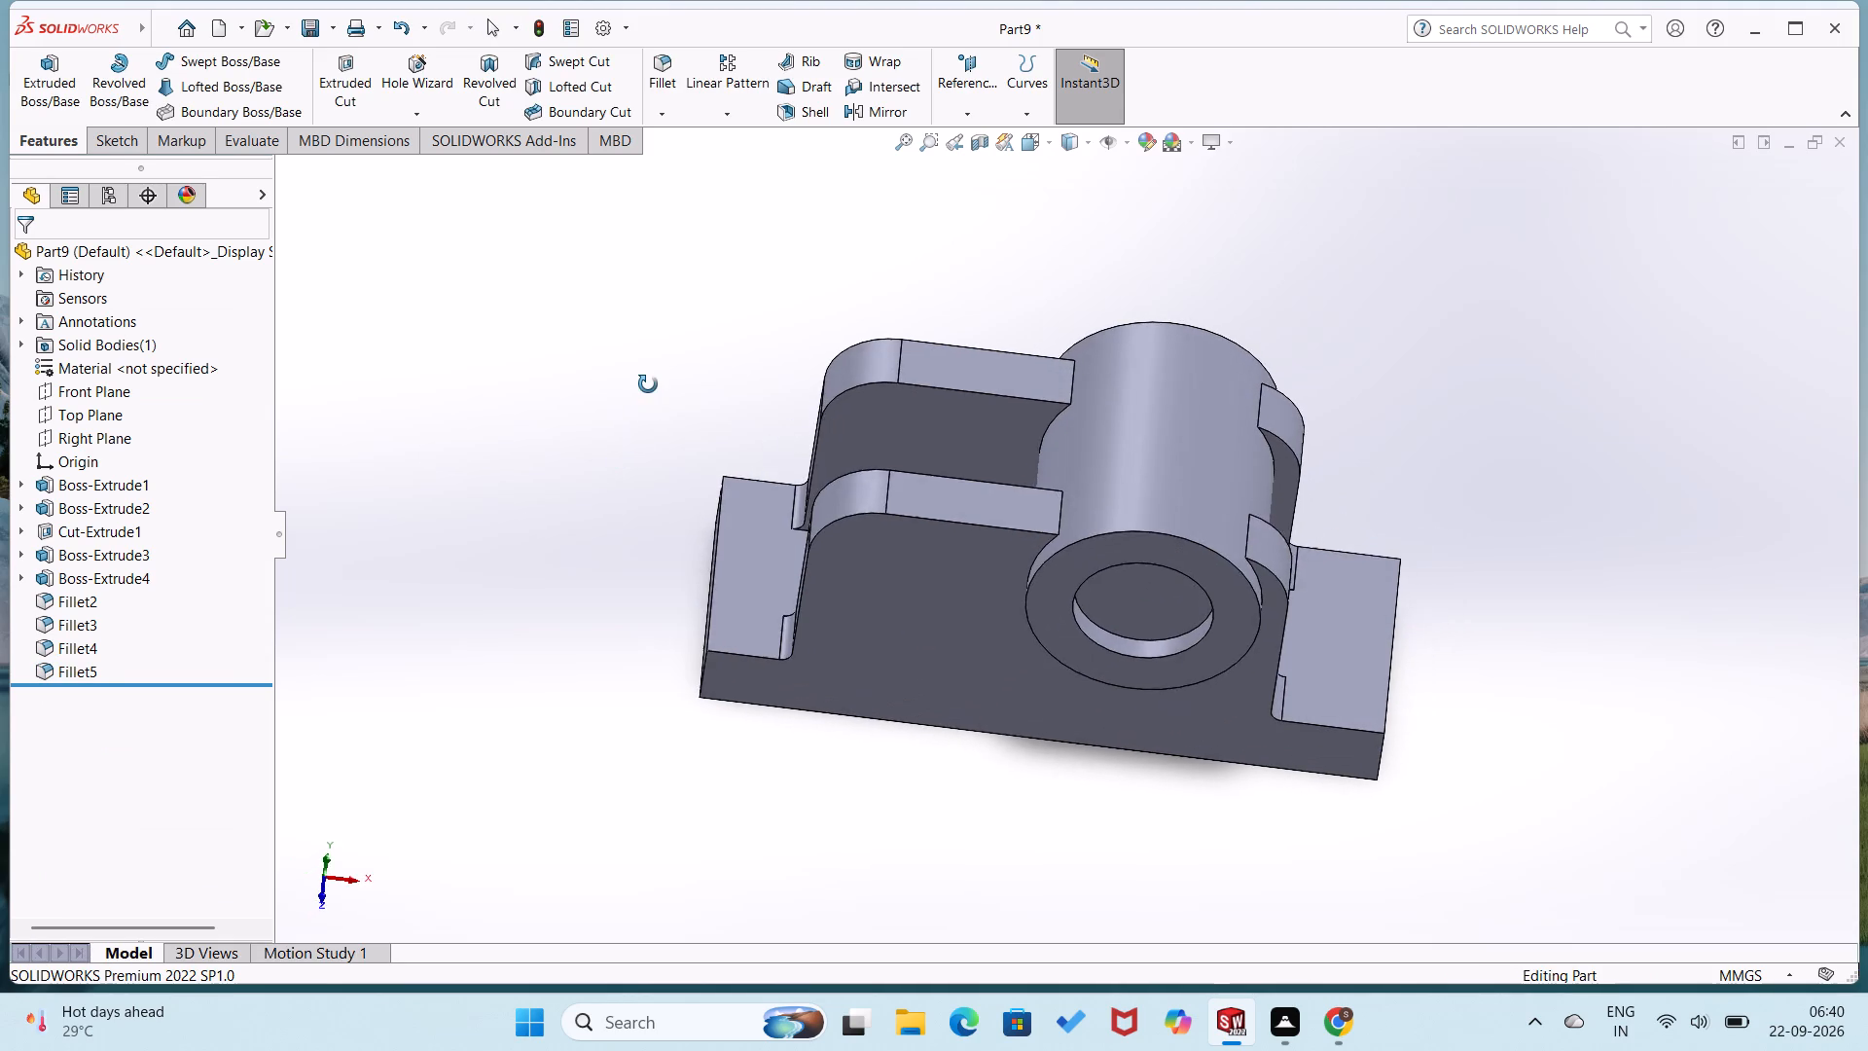
pyautogui.moveTo(648, 384); pyautogui.dragTo(654, 362, button='middle')
pyautogui.rightClick(916, 560)
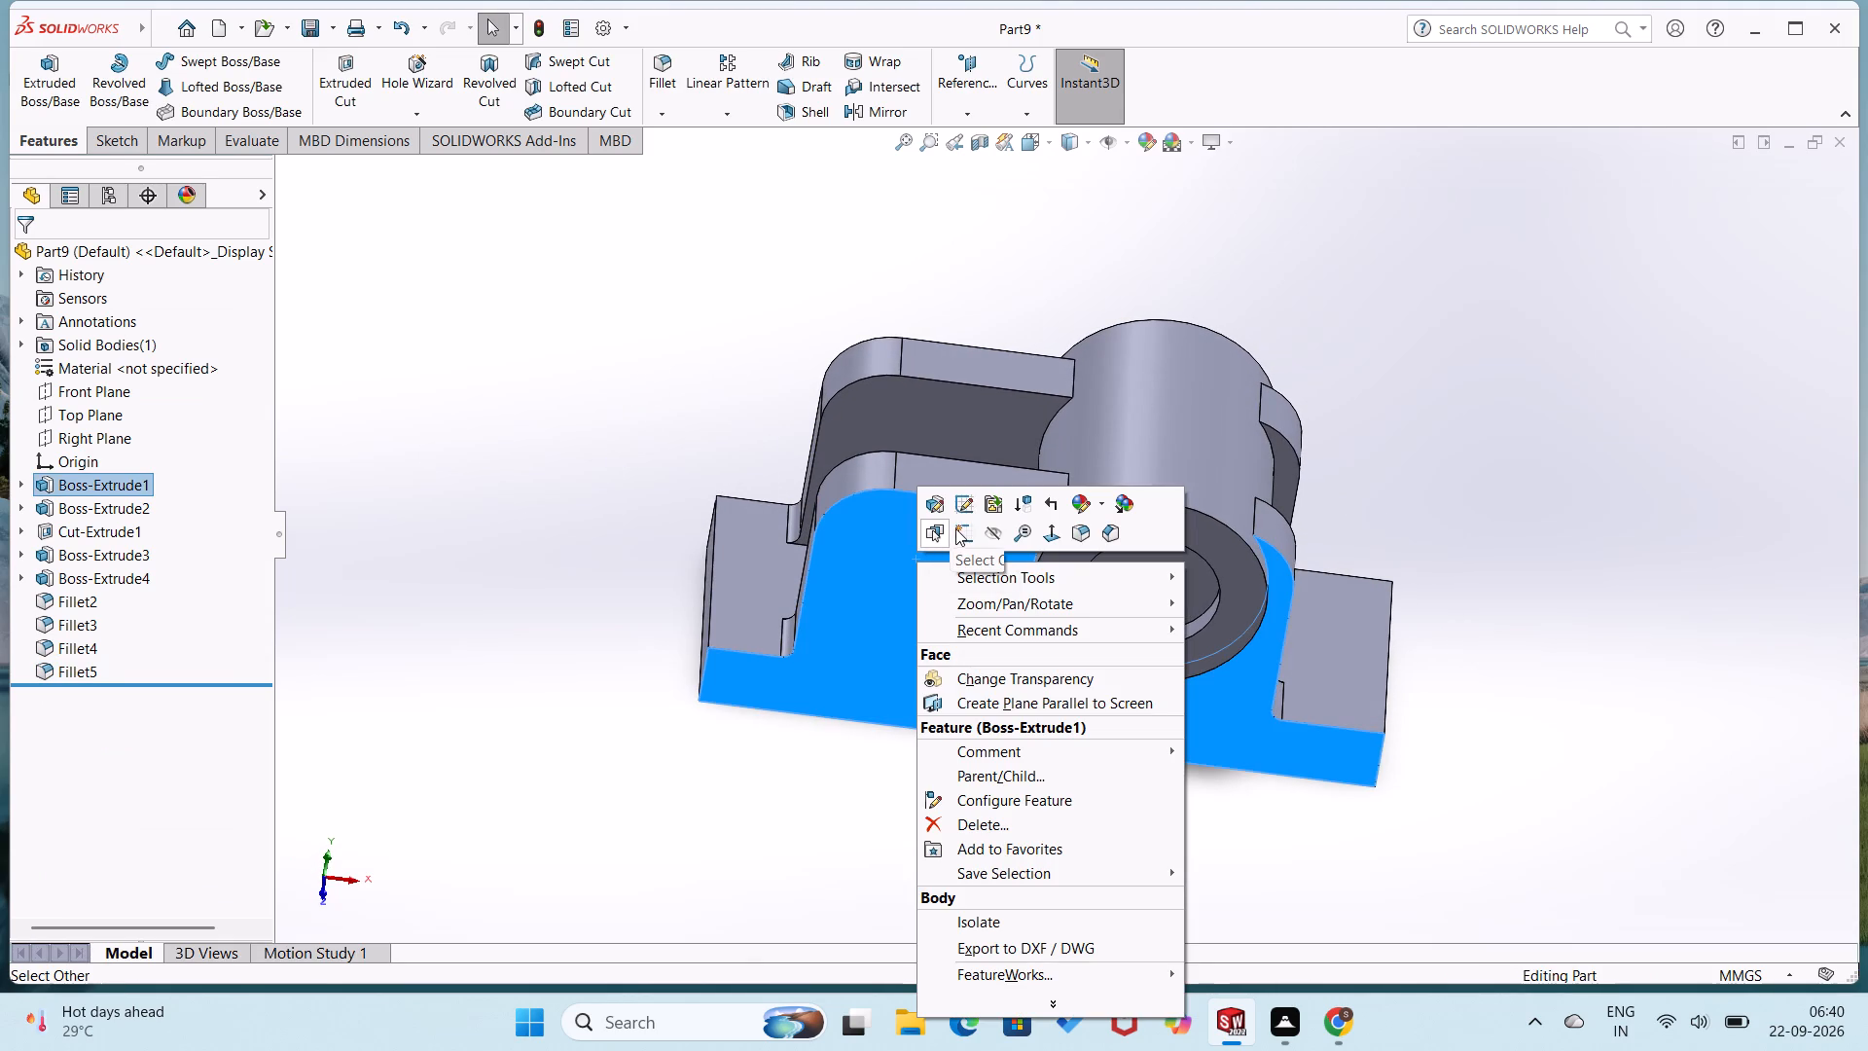
pyautogui.click(958, 527)
pyautogui.click(618, 574)
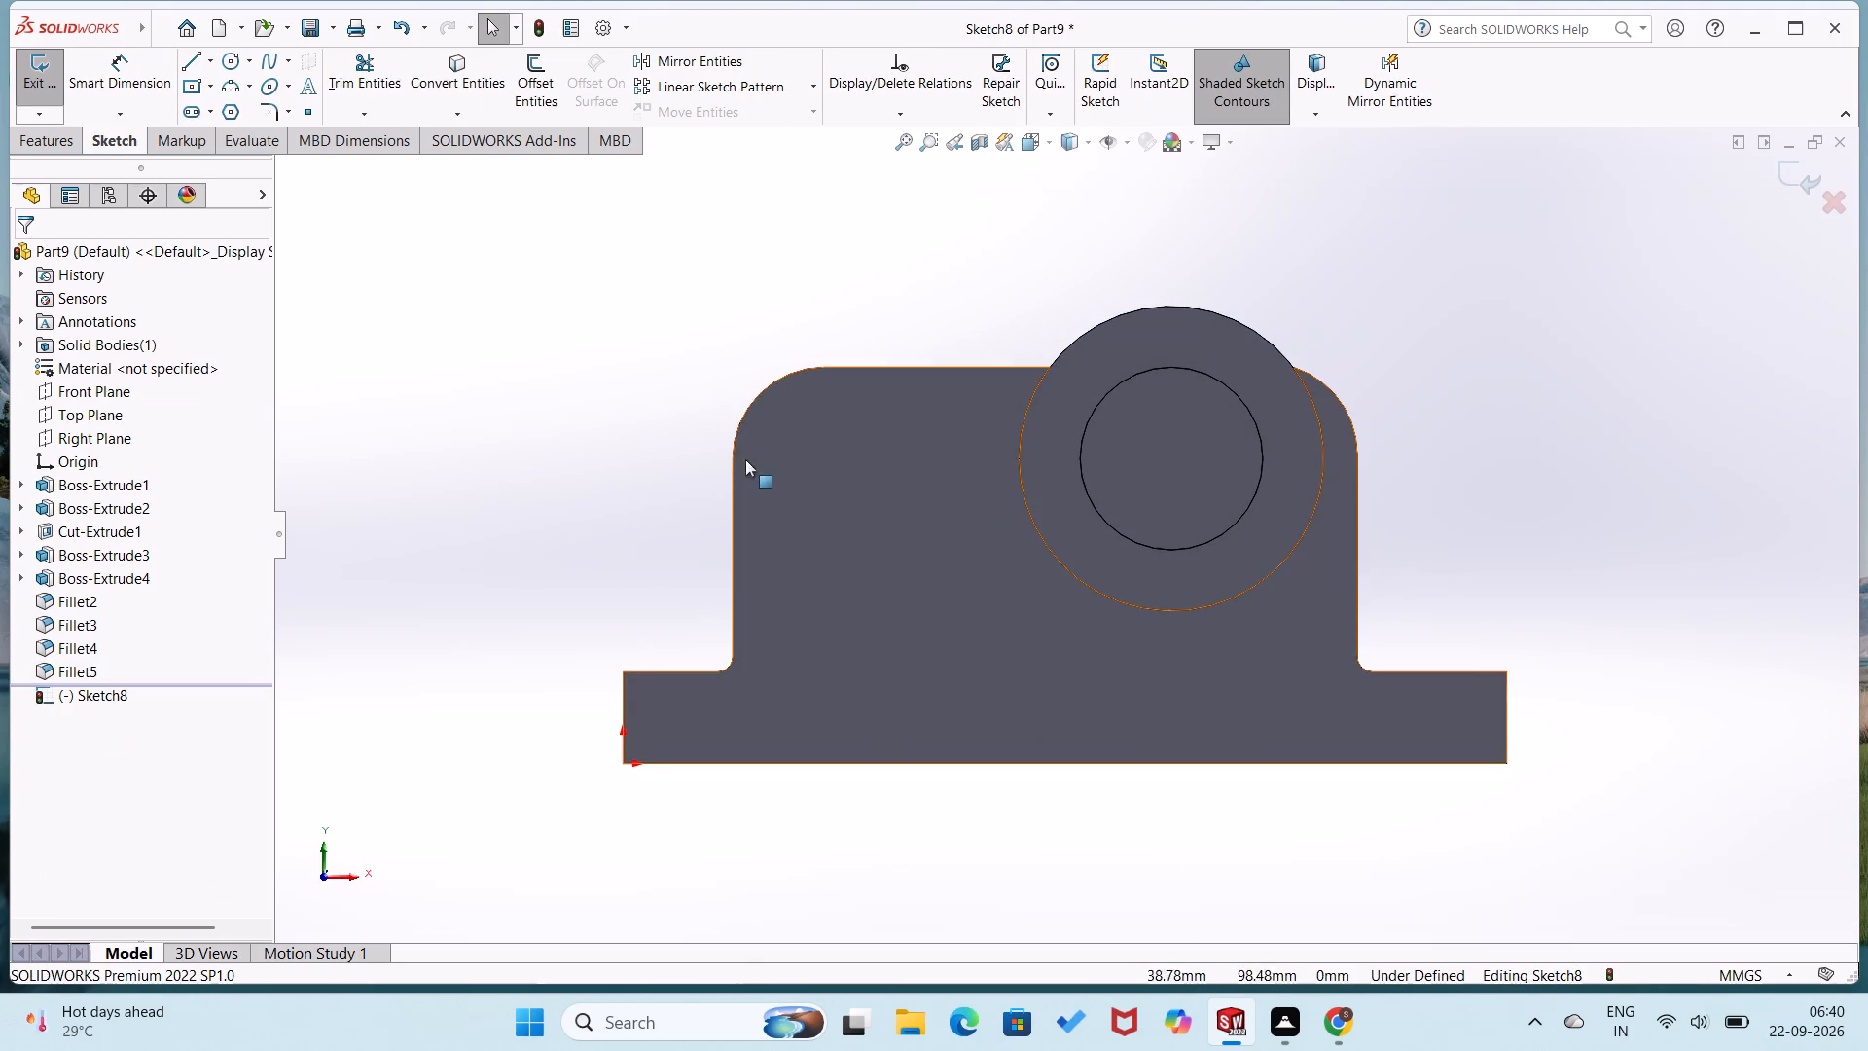
pyautogui.moveTo(666, 437); pyautogui.dragTo(910, 305, button='right')
pyautogui.moveTo(801, 353); pyautogui.dragTo(883, 296, button='right')
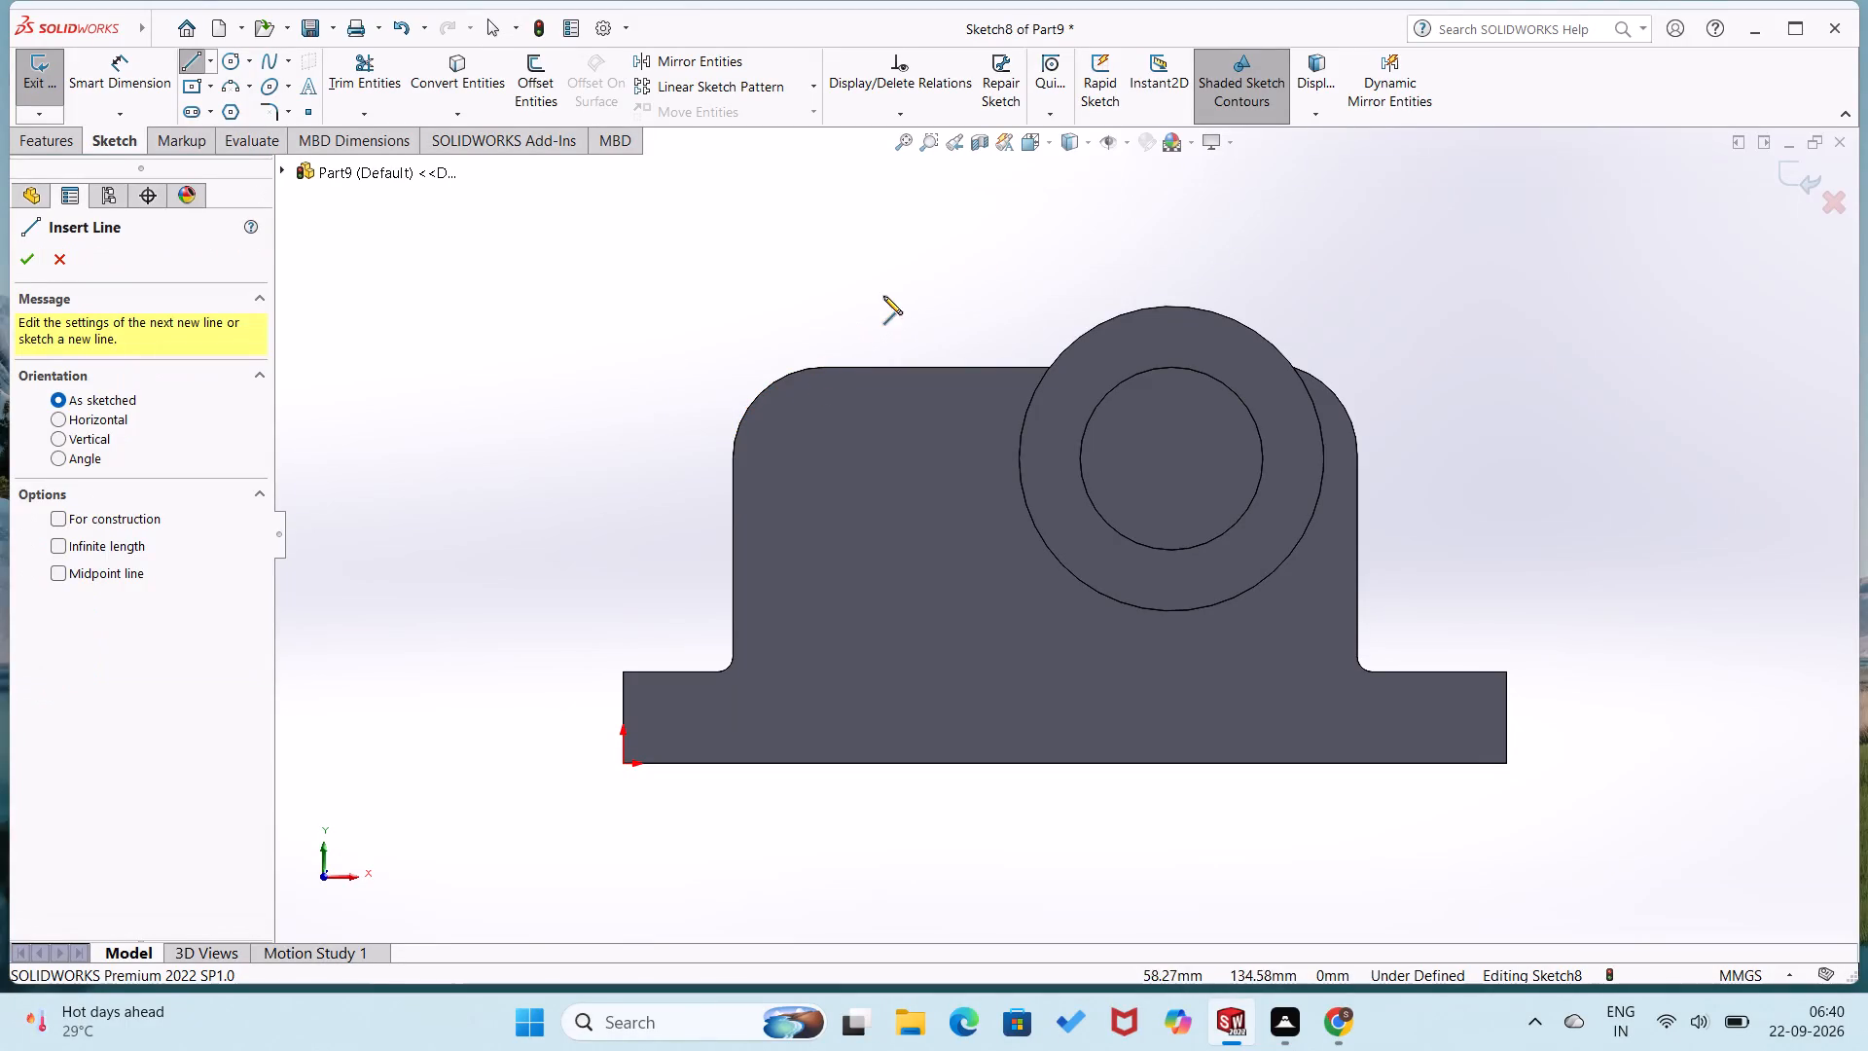
pyautogui.moveTo(883, 296); pyautogui.dragTo(977, 251, button='right')
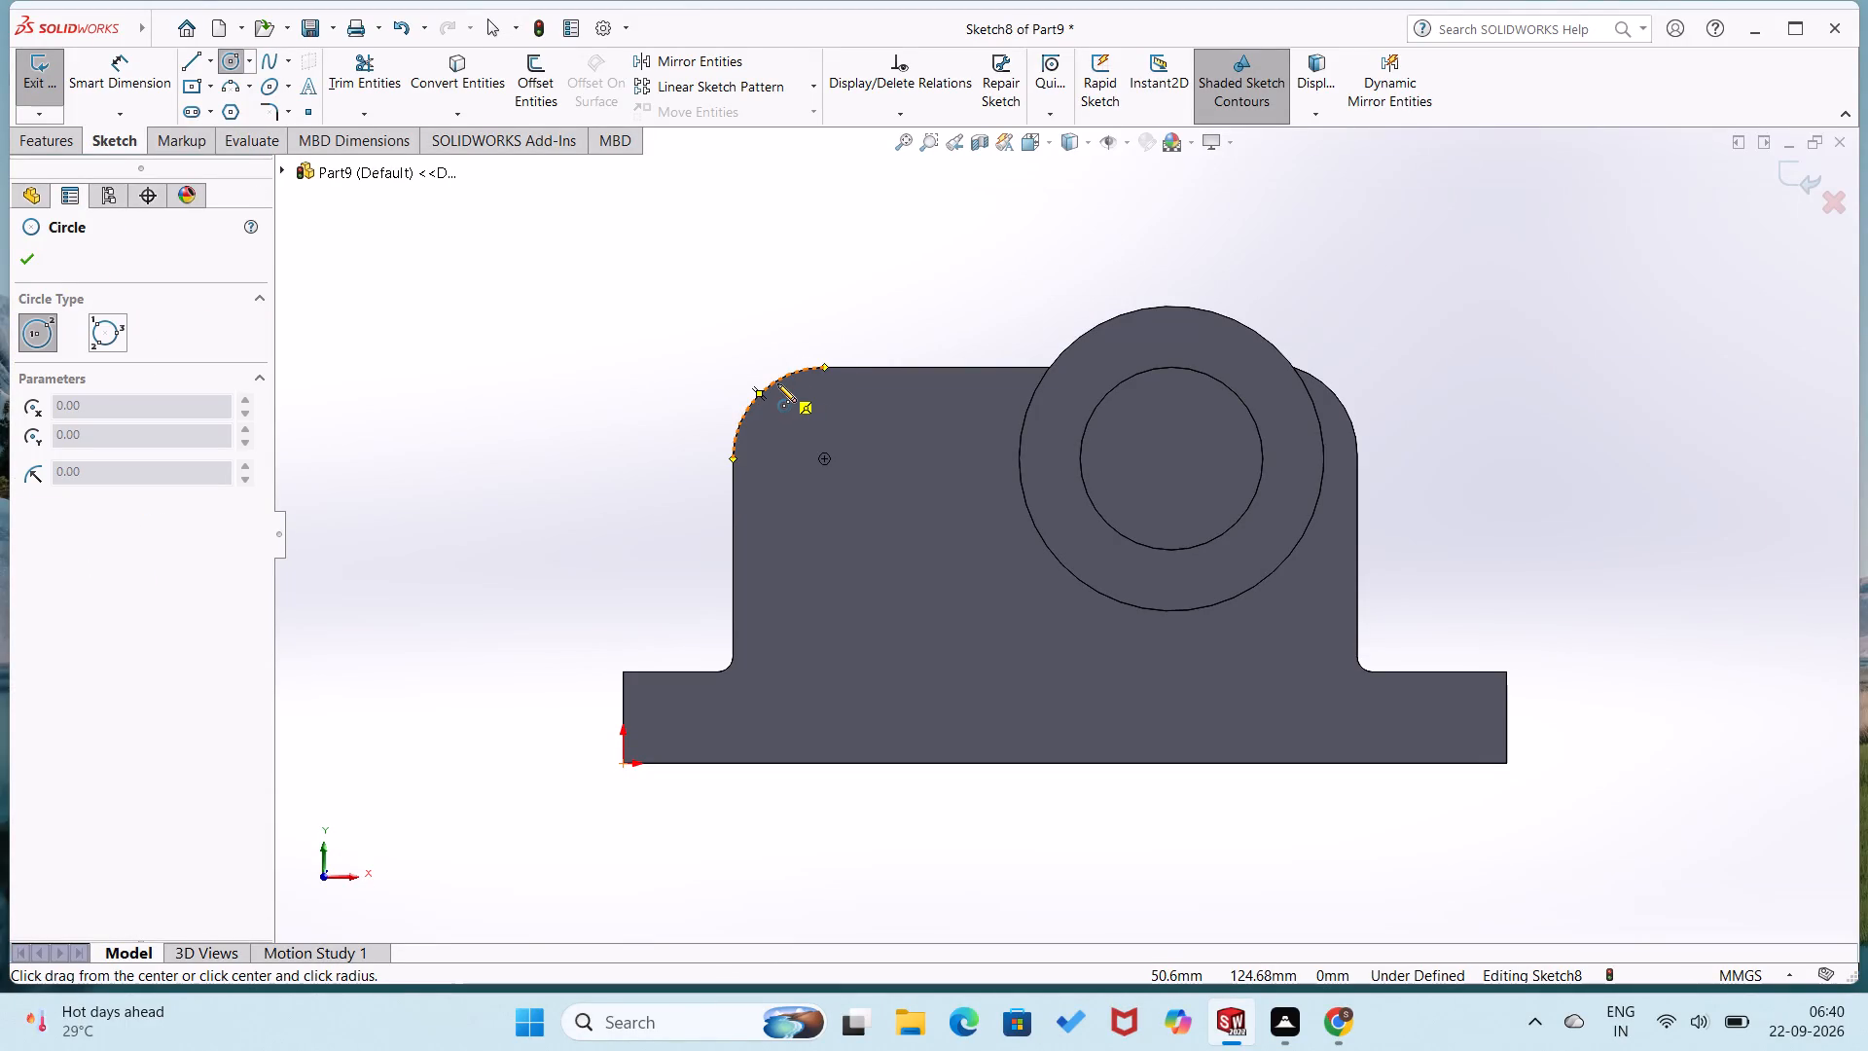
pyautogui.click(823, 458)
pyautogui.click(856, 495)
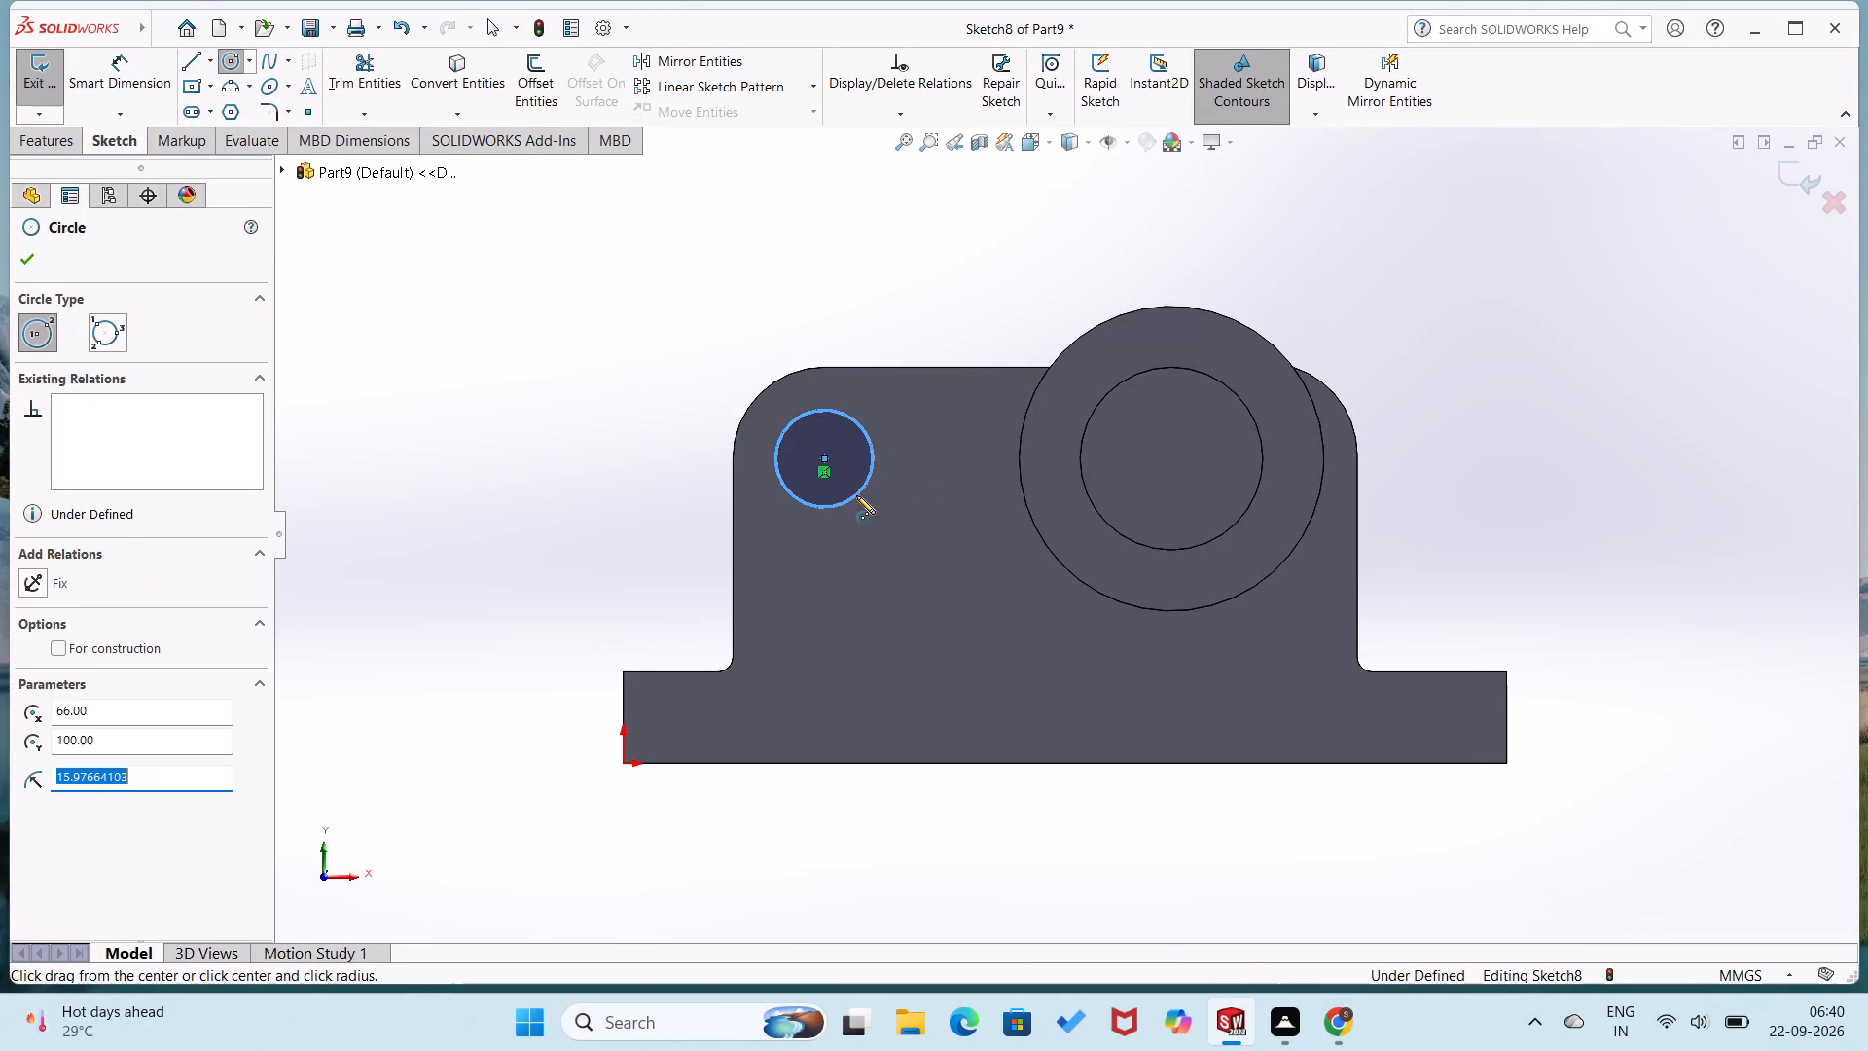
# Set the diameter of the circle on the front plate to 25 mm.
pyautogui.moveTo(875, 433); pyautogui.dragTo(964, 236, button='right')
pyautogui.click(872, 444)
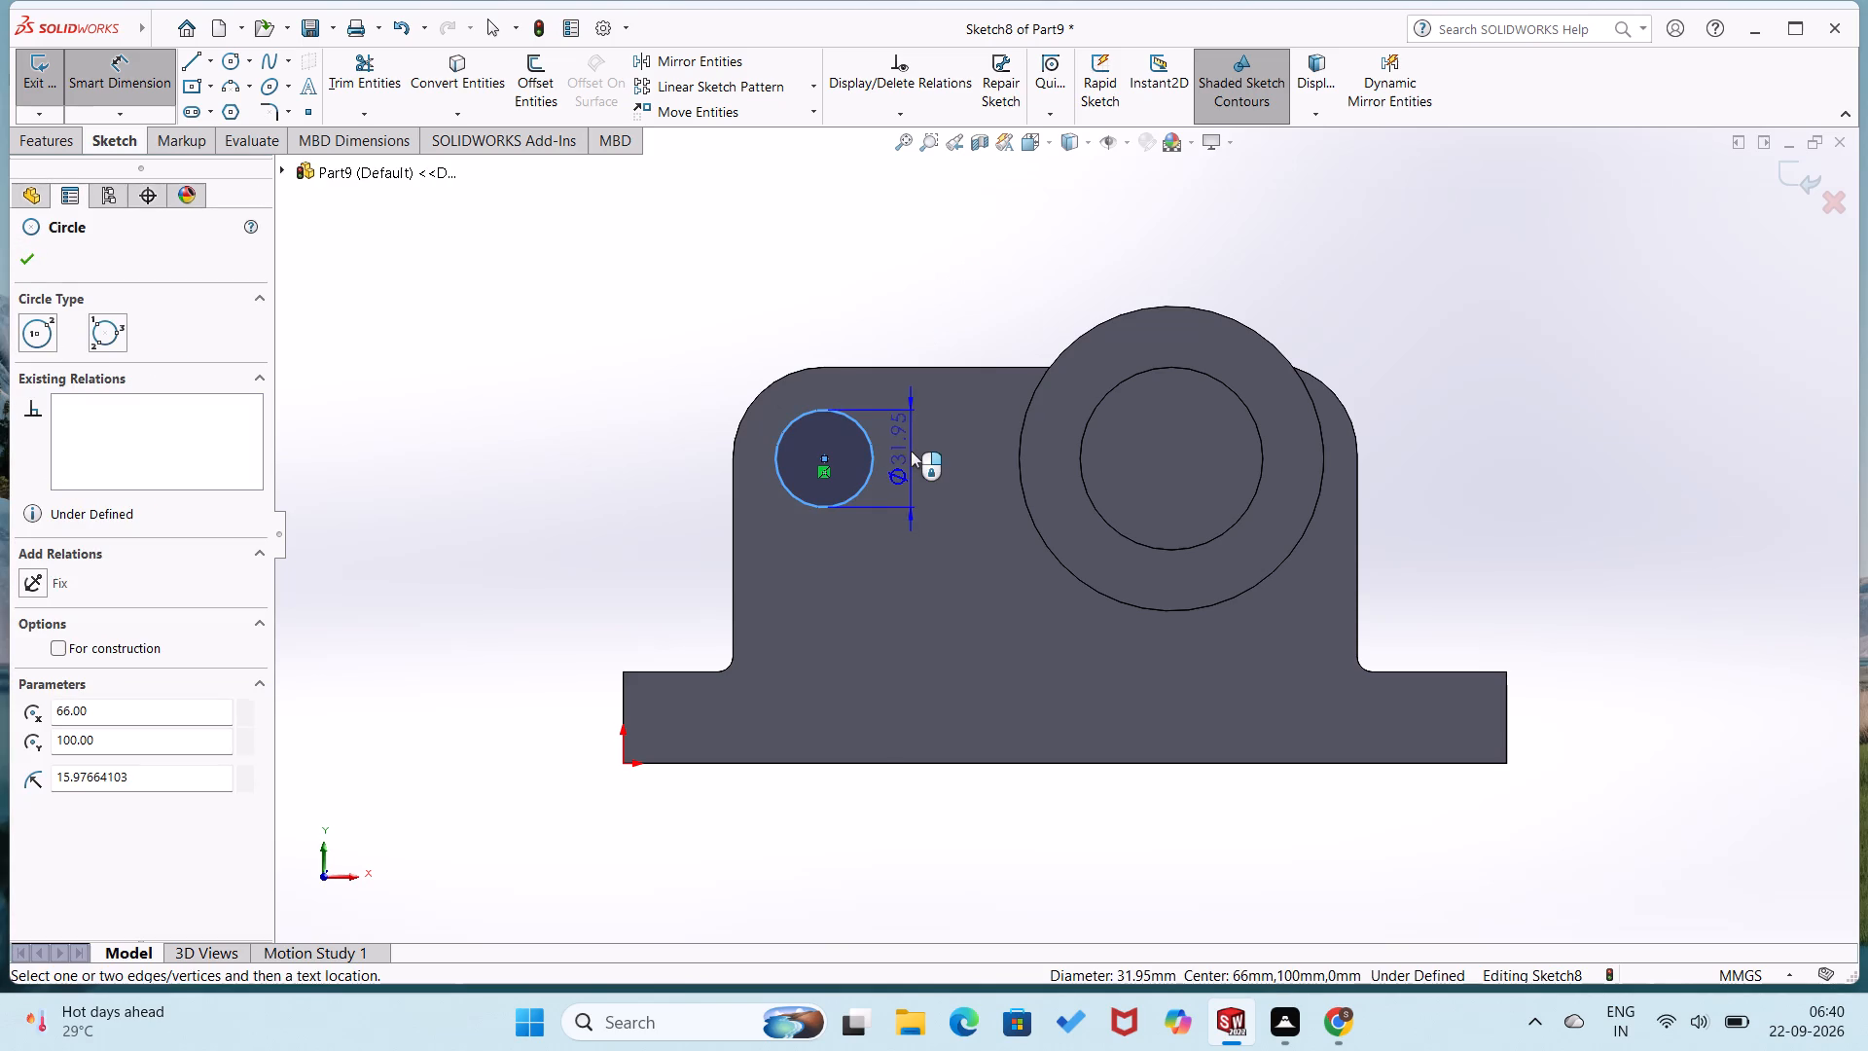
pyautogui.click(923, 458)
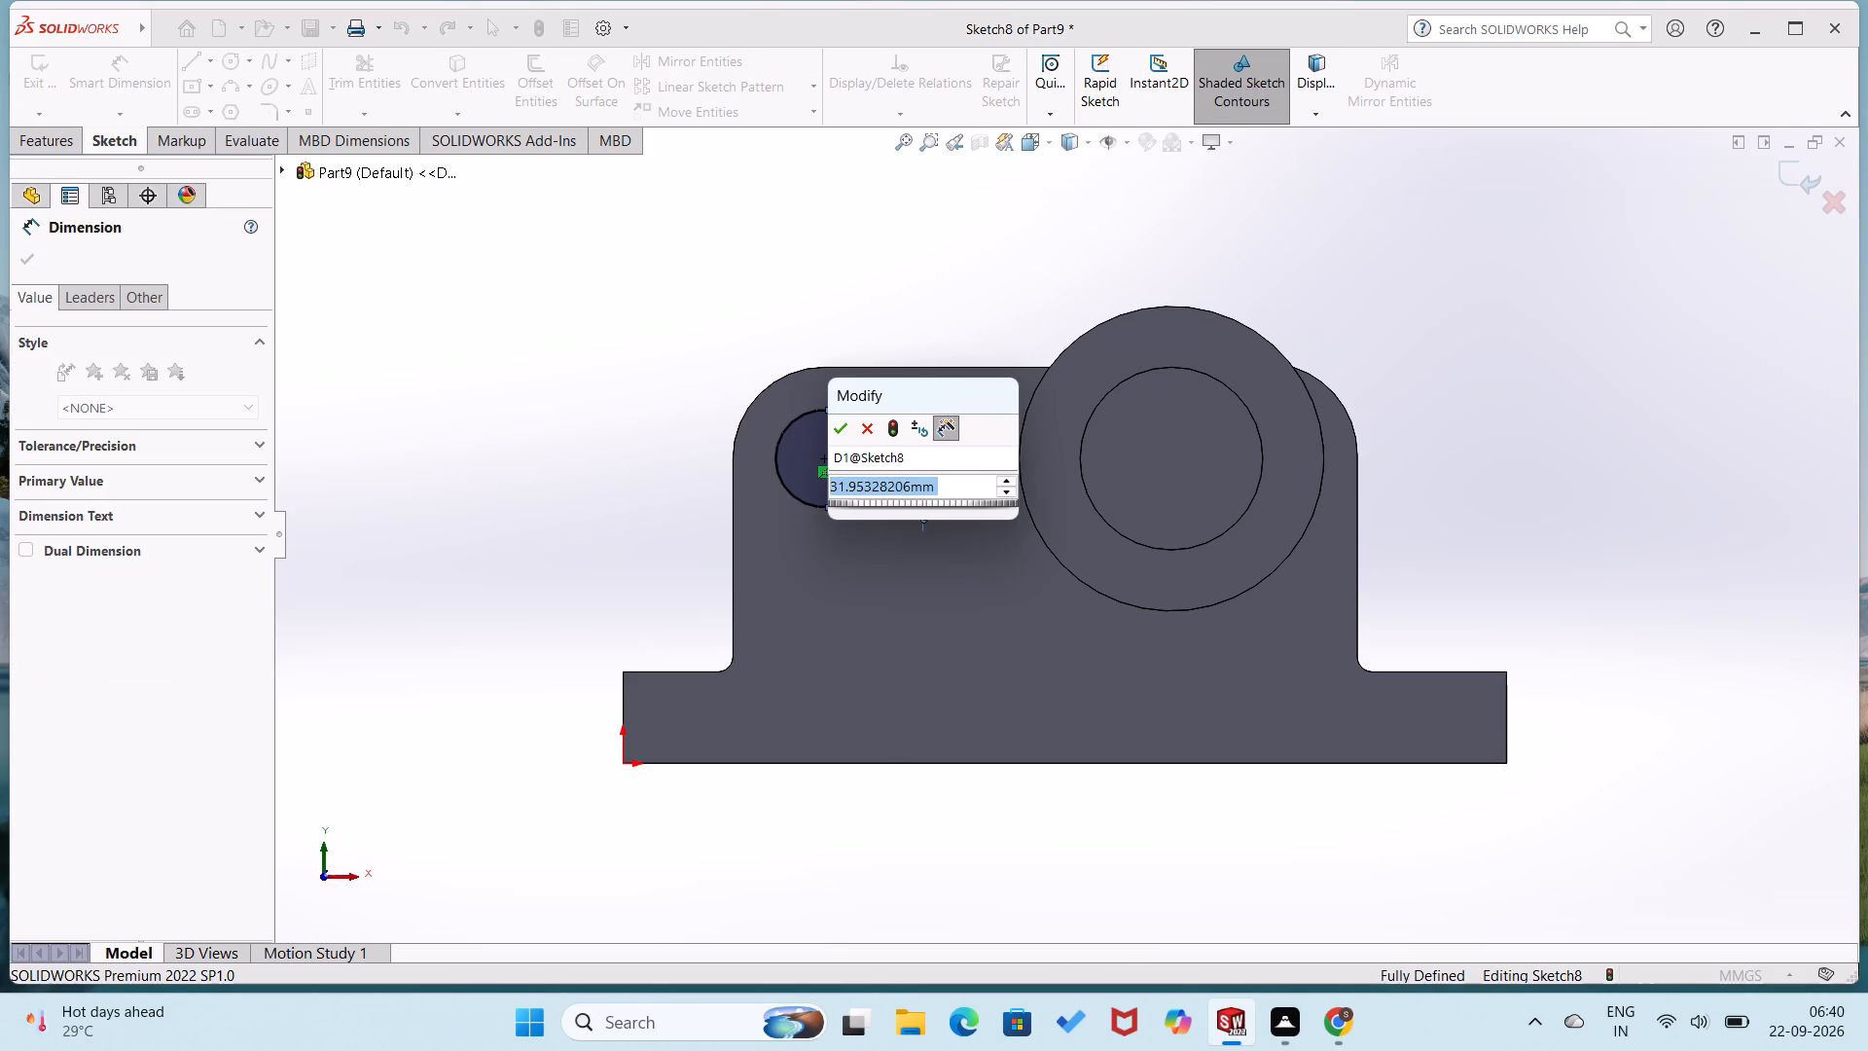
pyautogui.write('25')
pyautogui.press('Return')
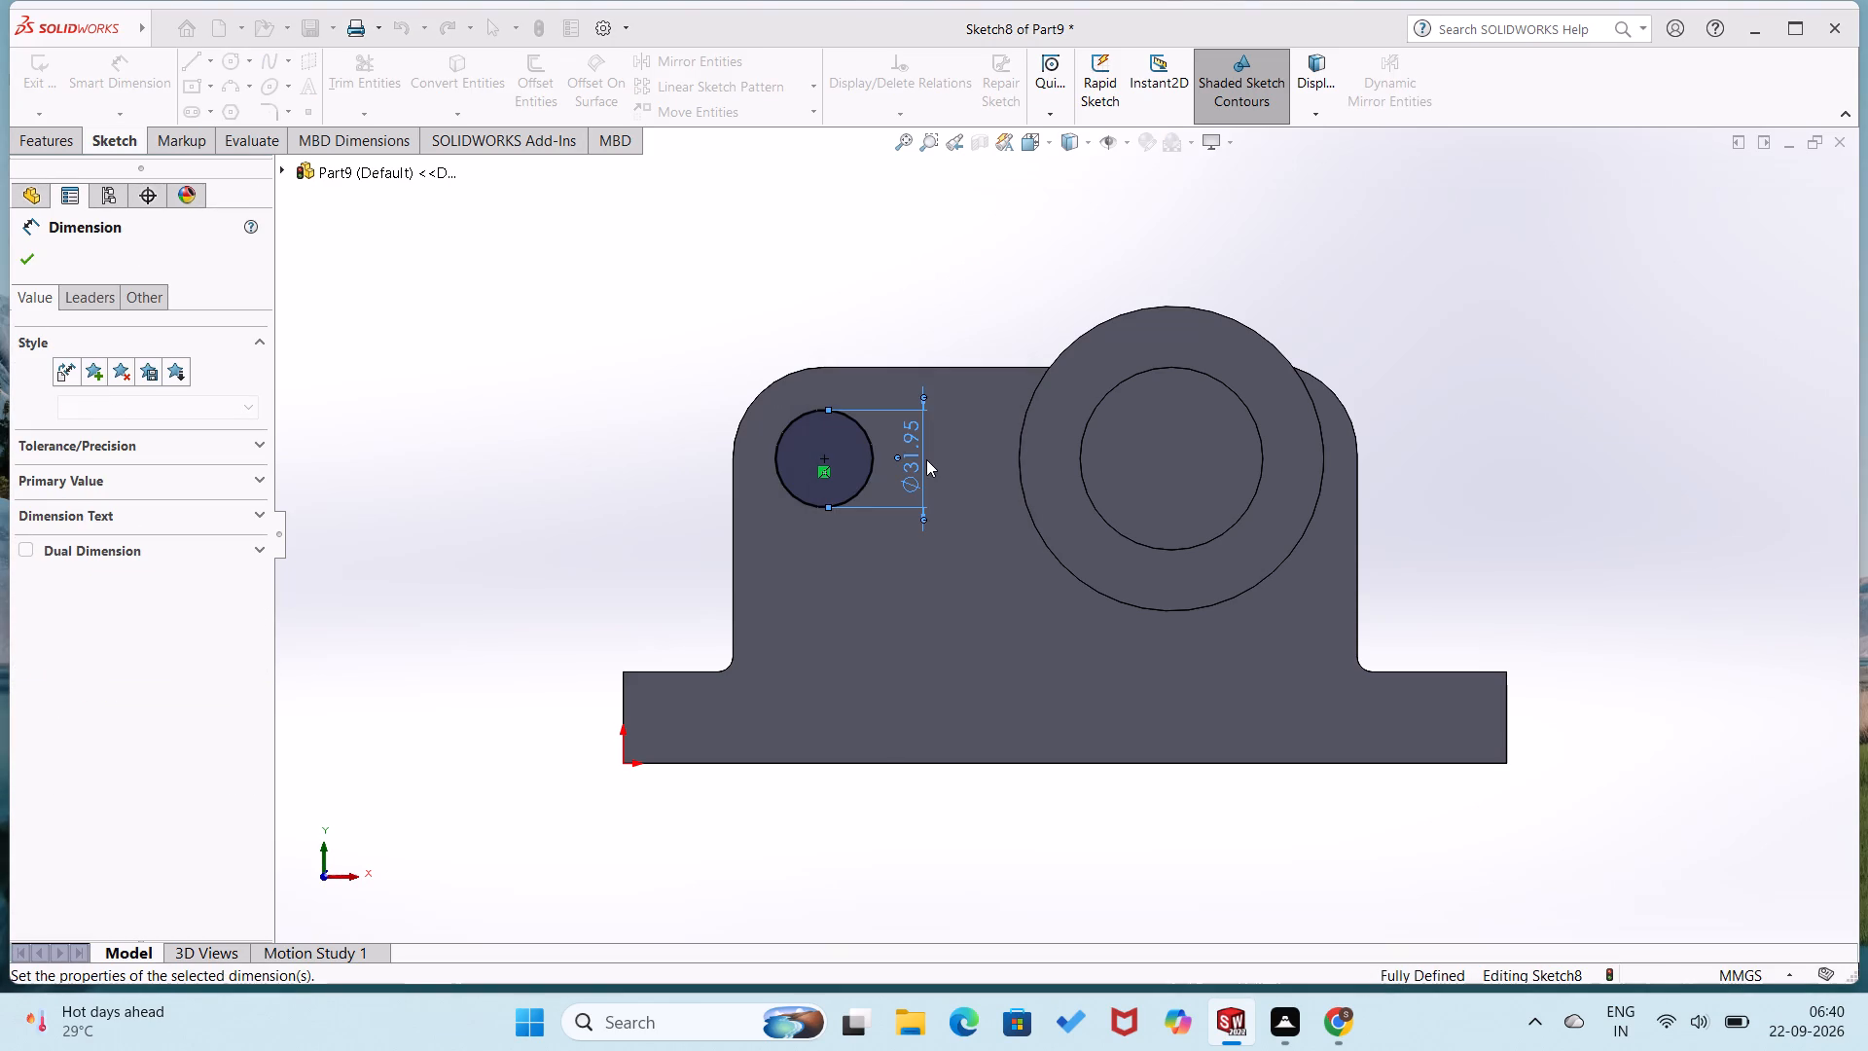
pyautogui.click(611, 372)
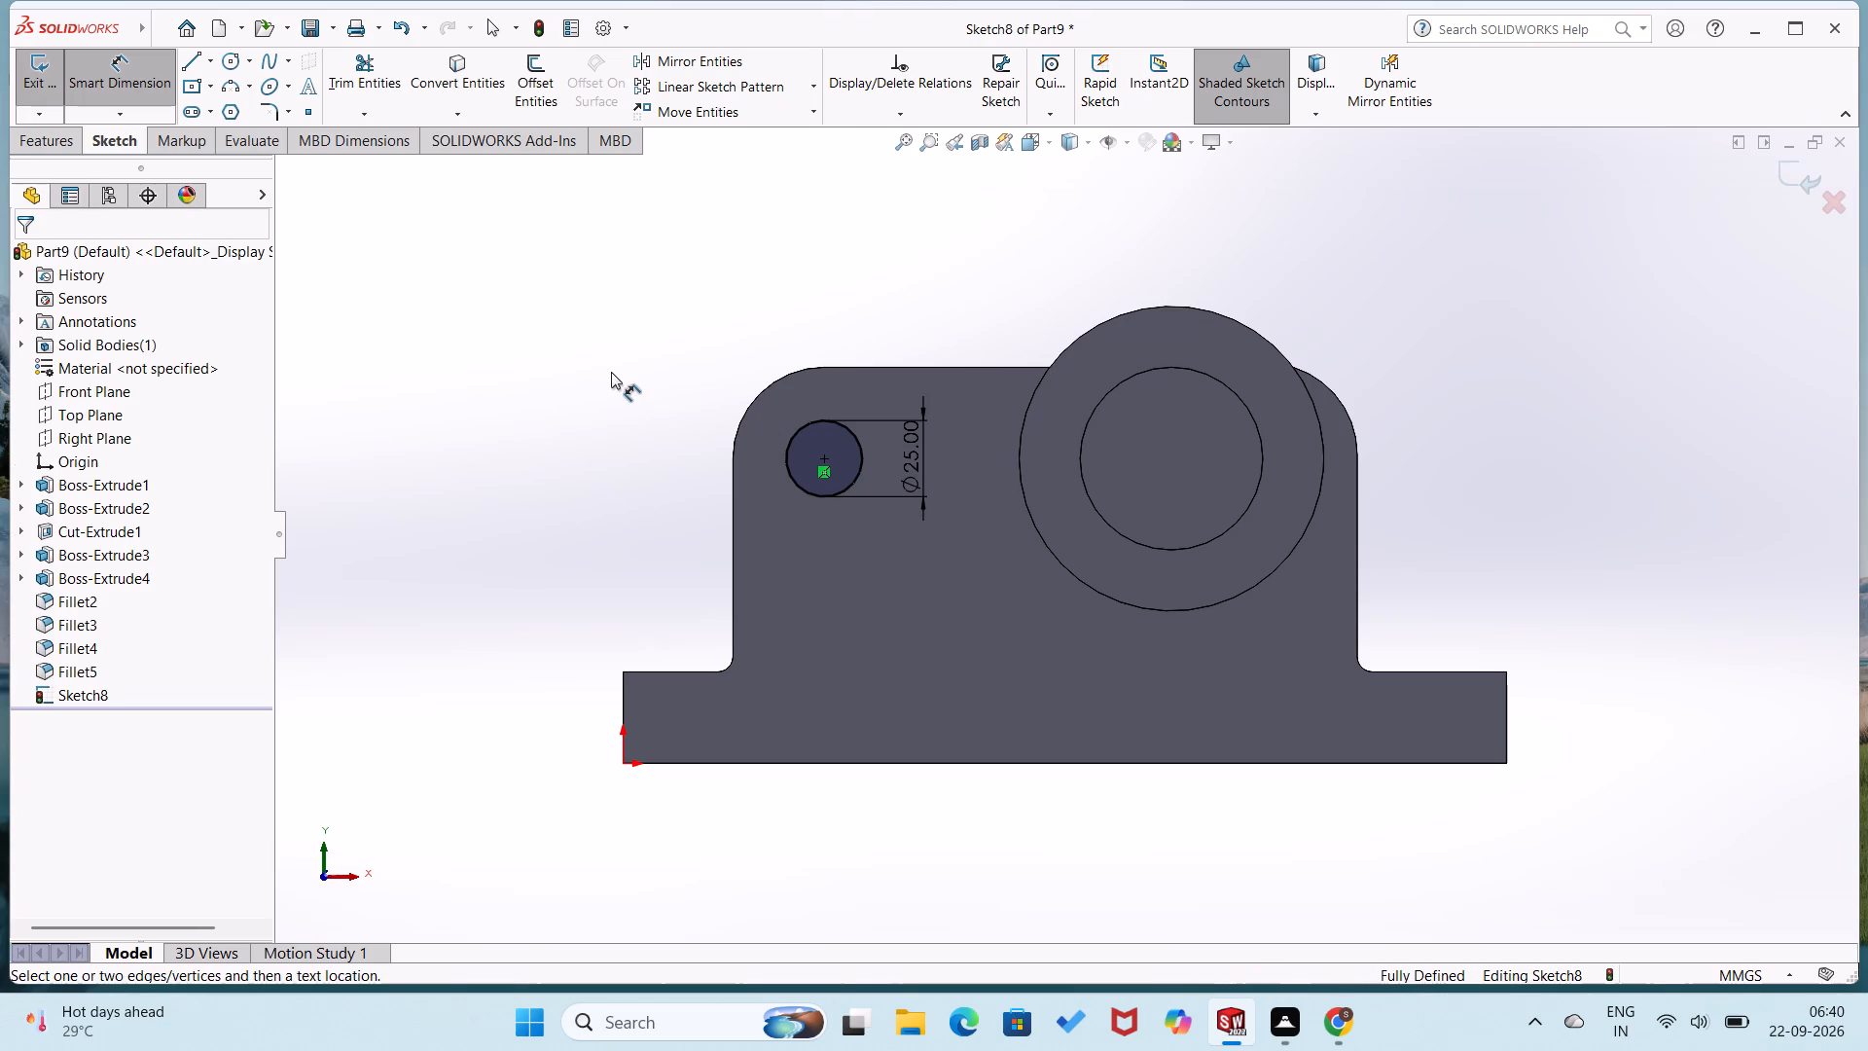
# Extrude-cut the 25 mm circle with the Through All end condition to bore both support plates.
pyautogui.click(41, 150)
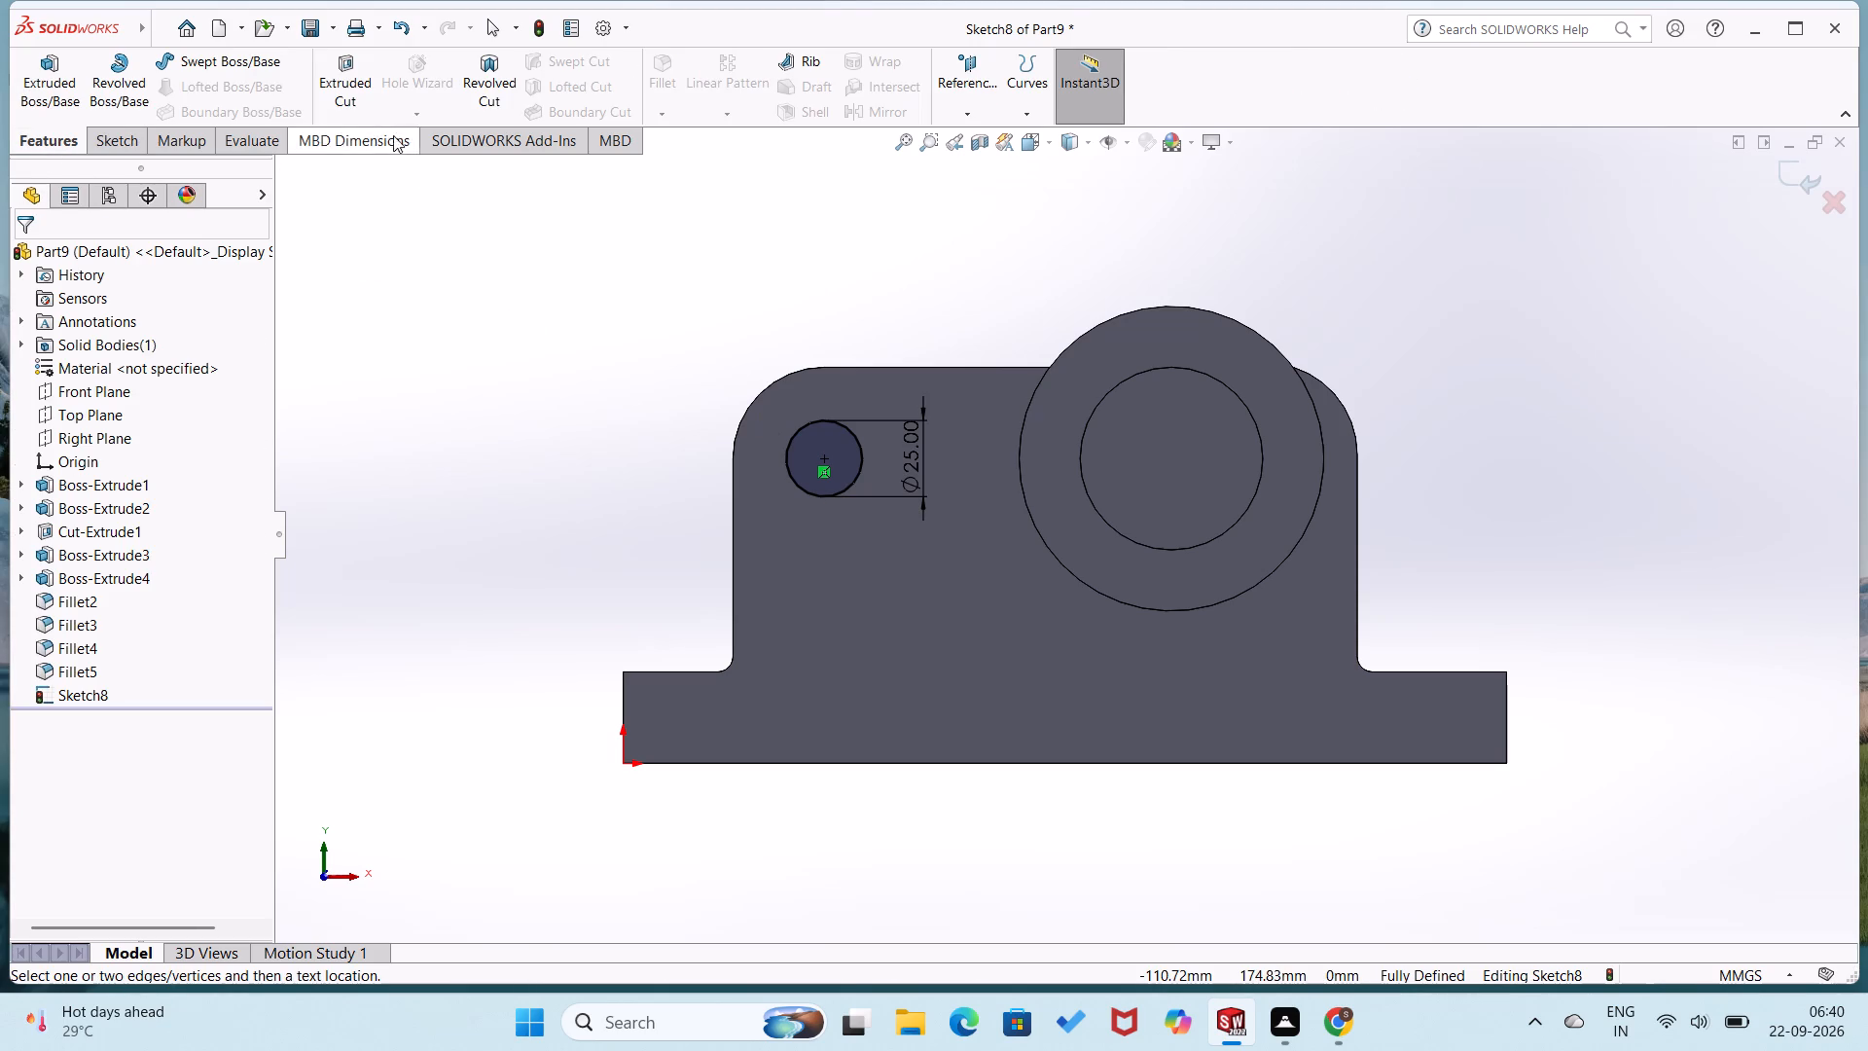
pyautogui.click(353, 91)
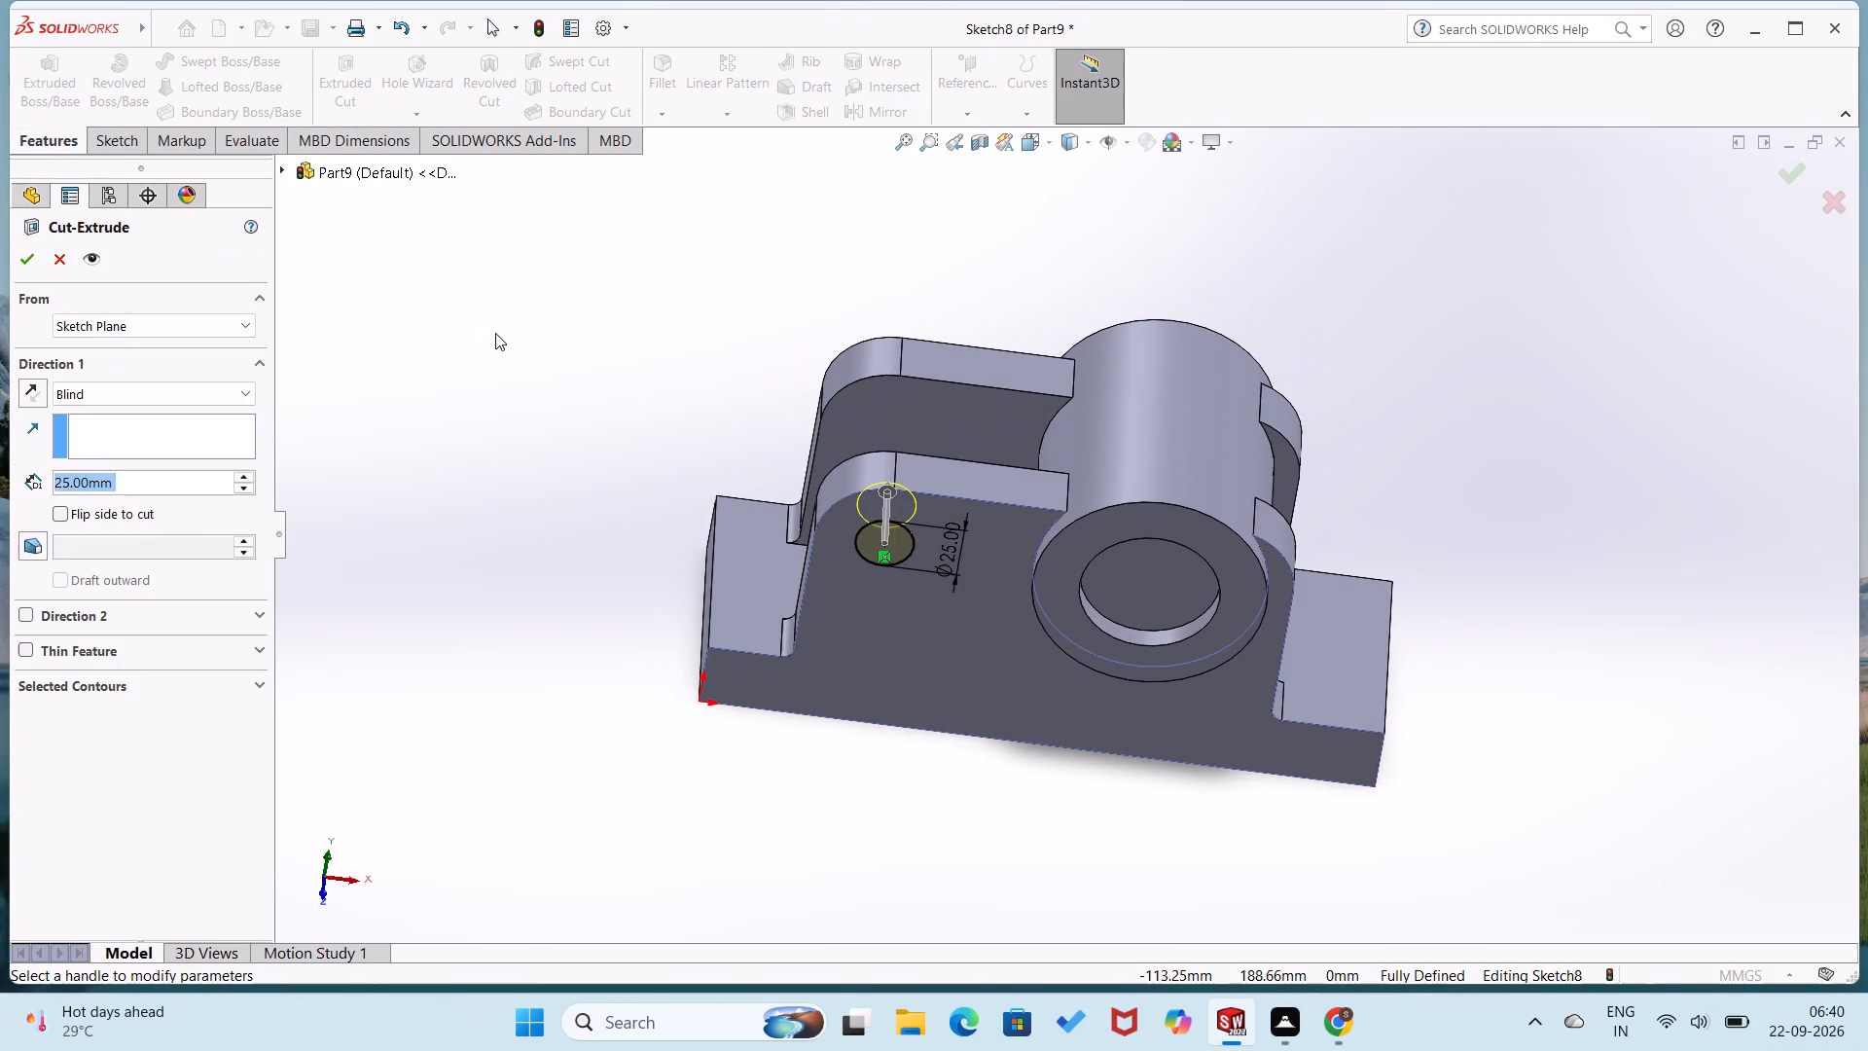
pyautogui.click(241, 387)
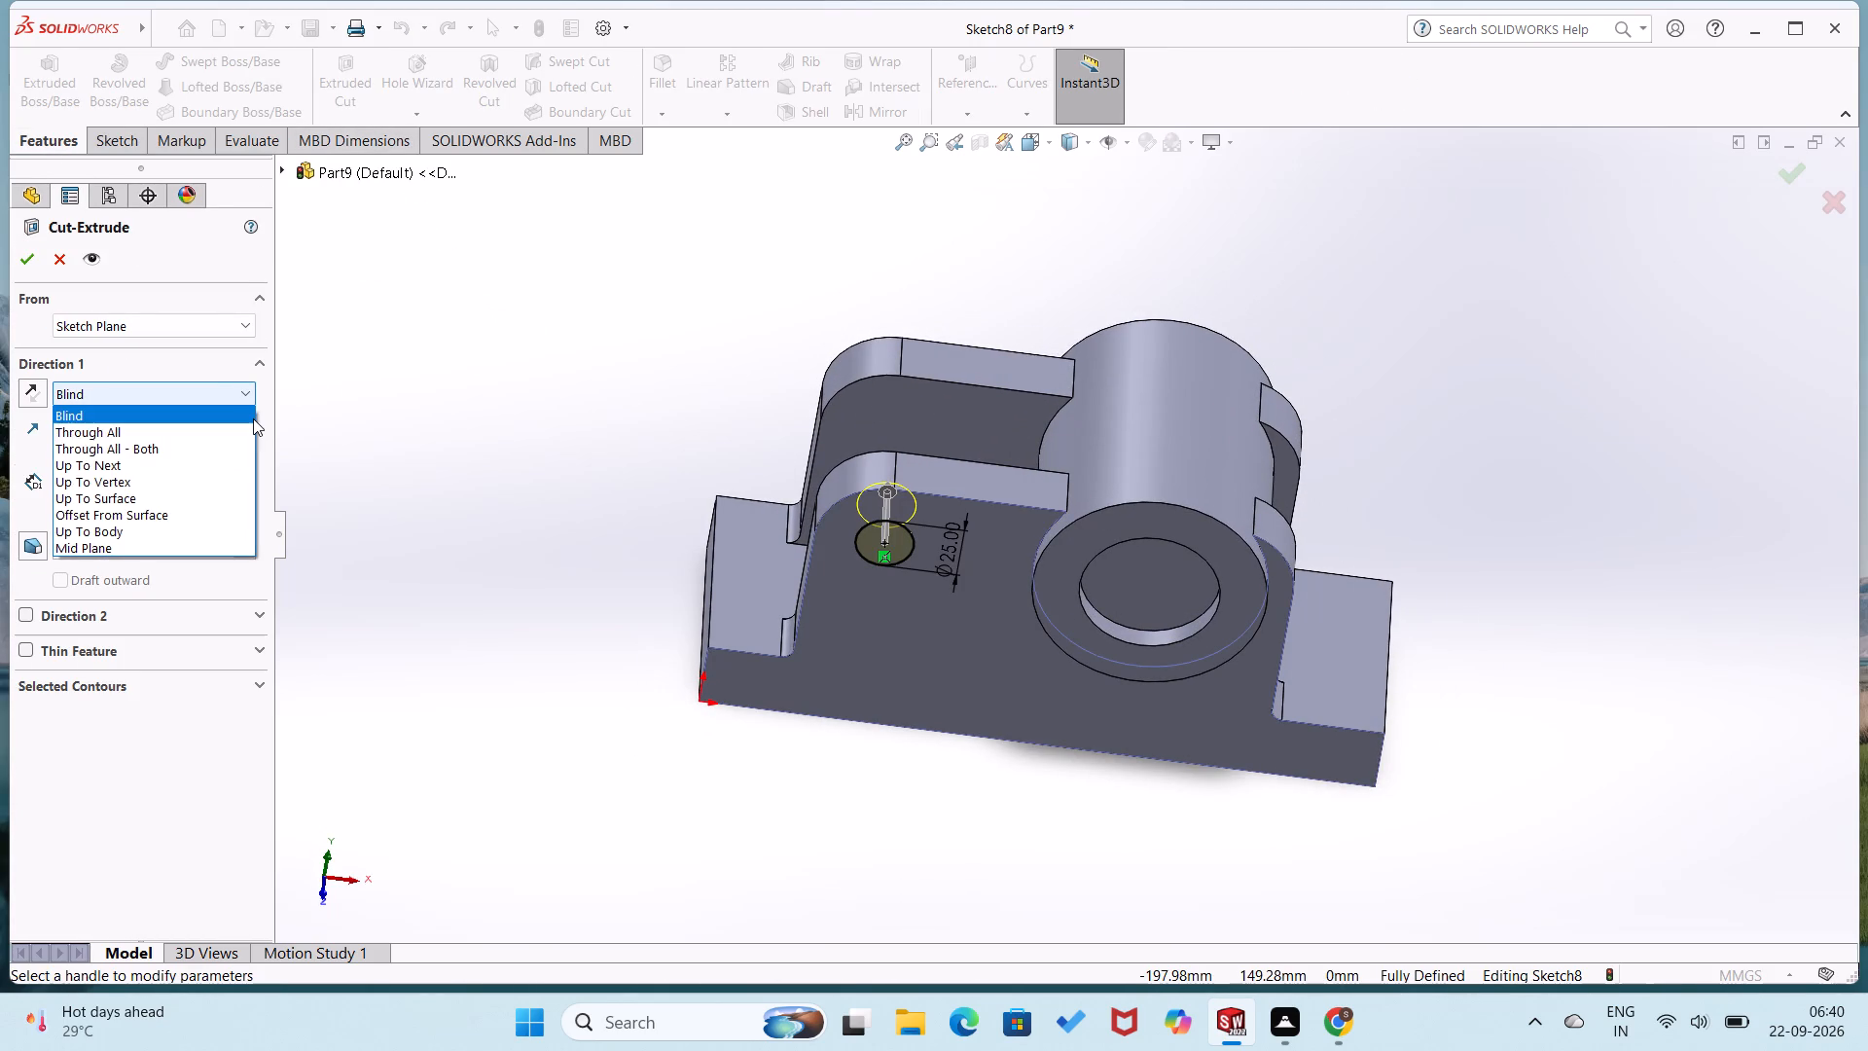
pyautogui.click(253, 426)
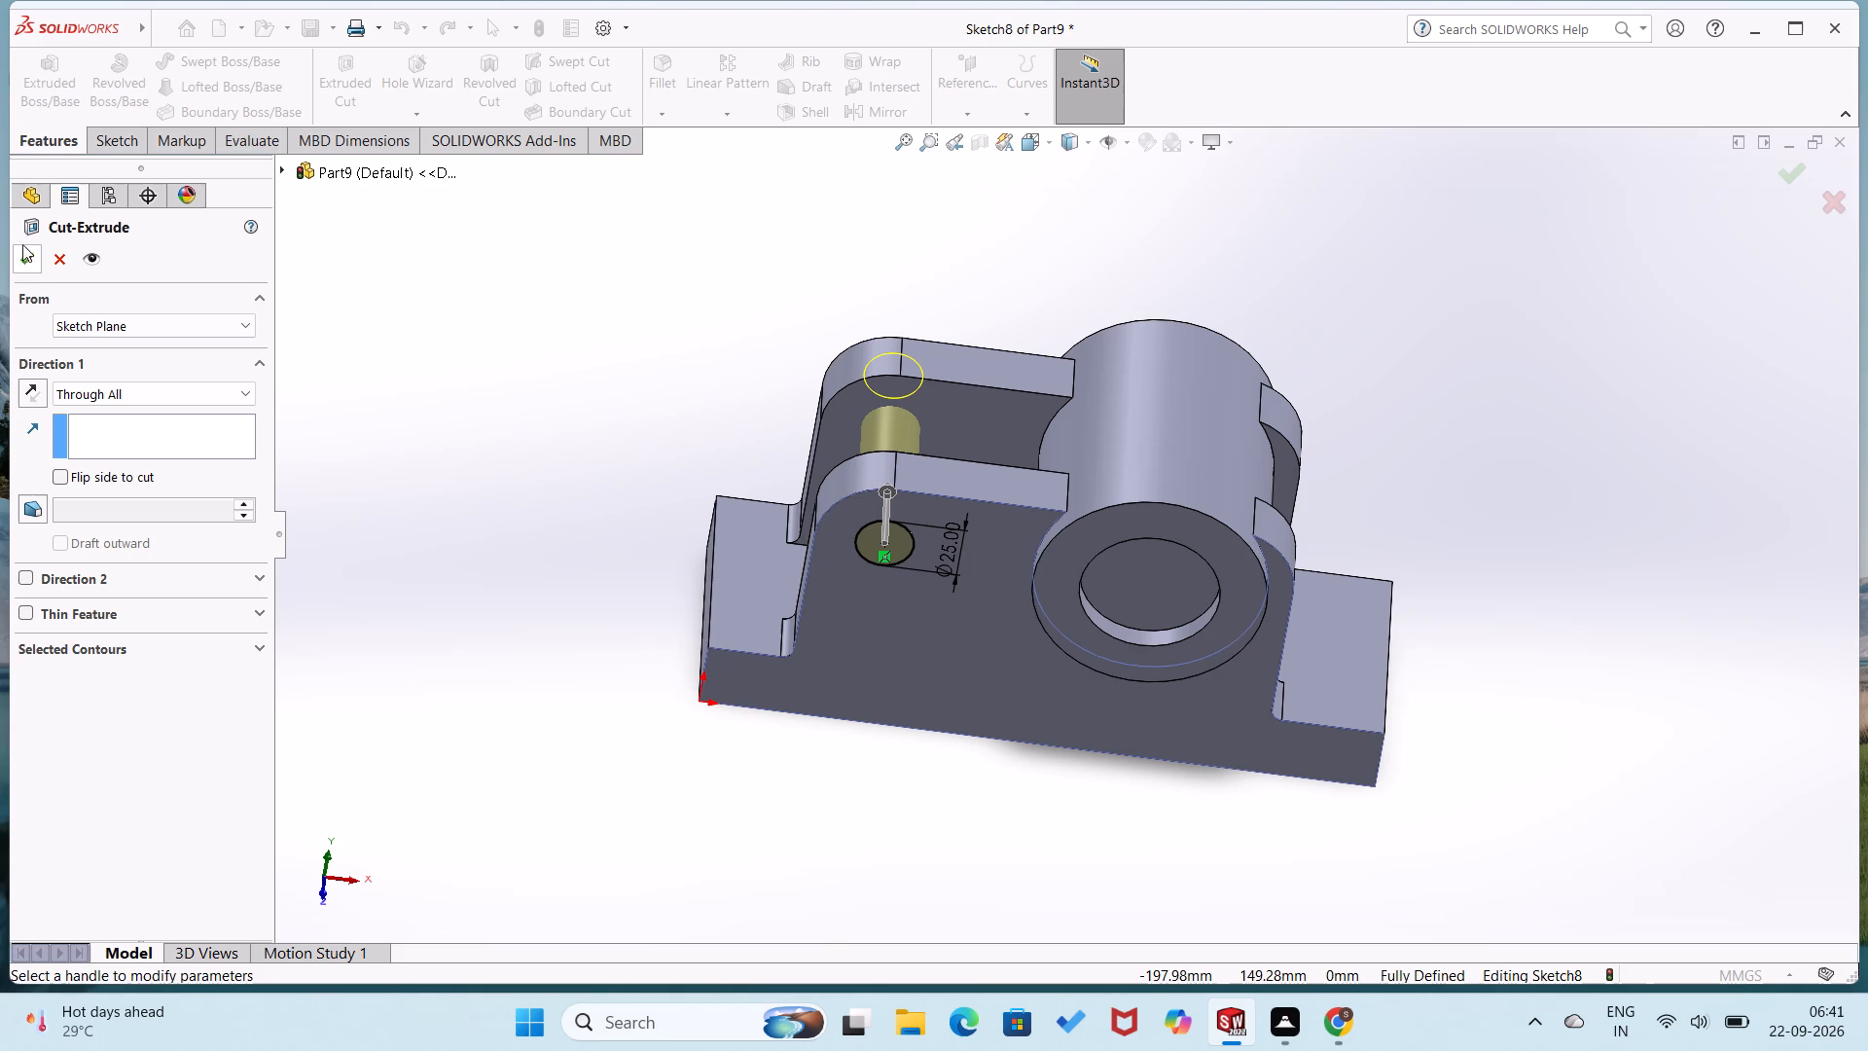
pyautogui.click(22, 258)
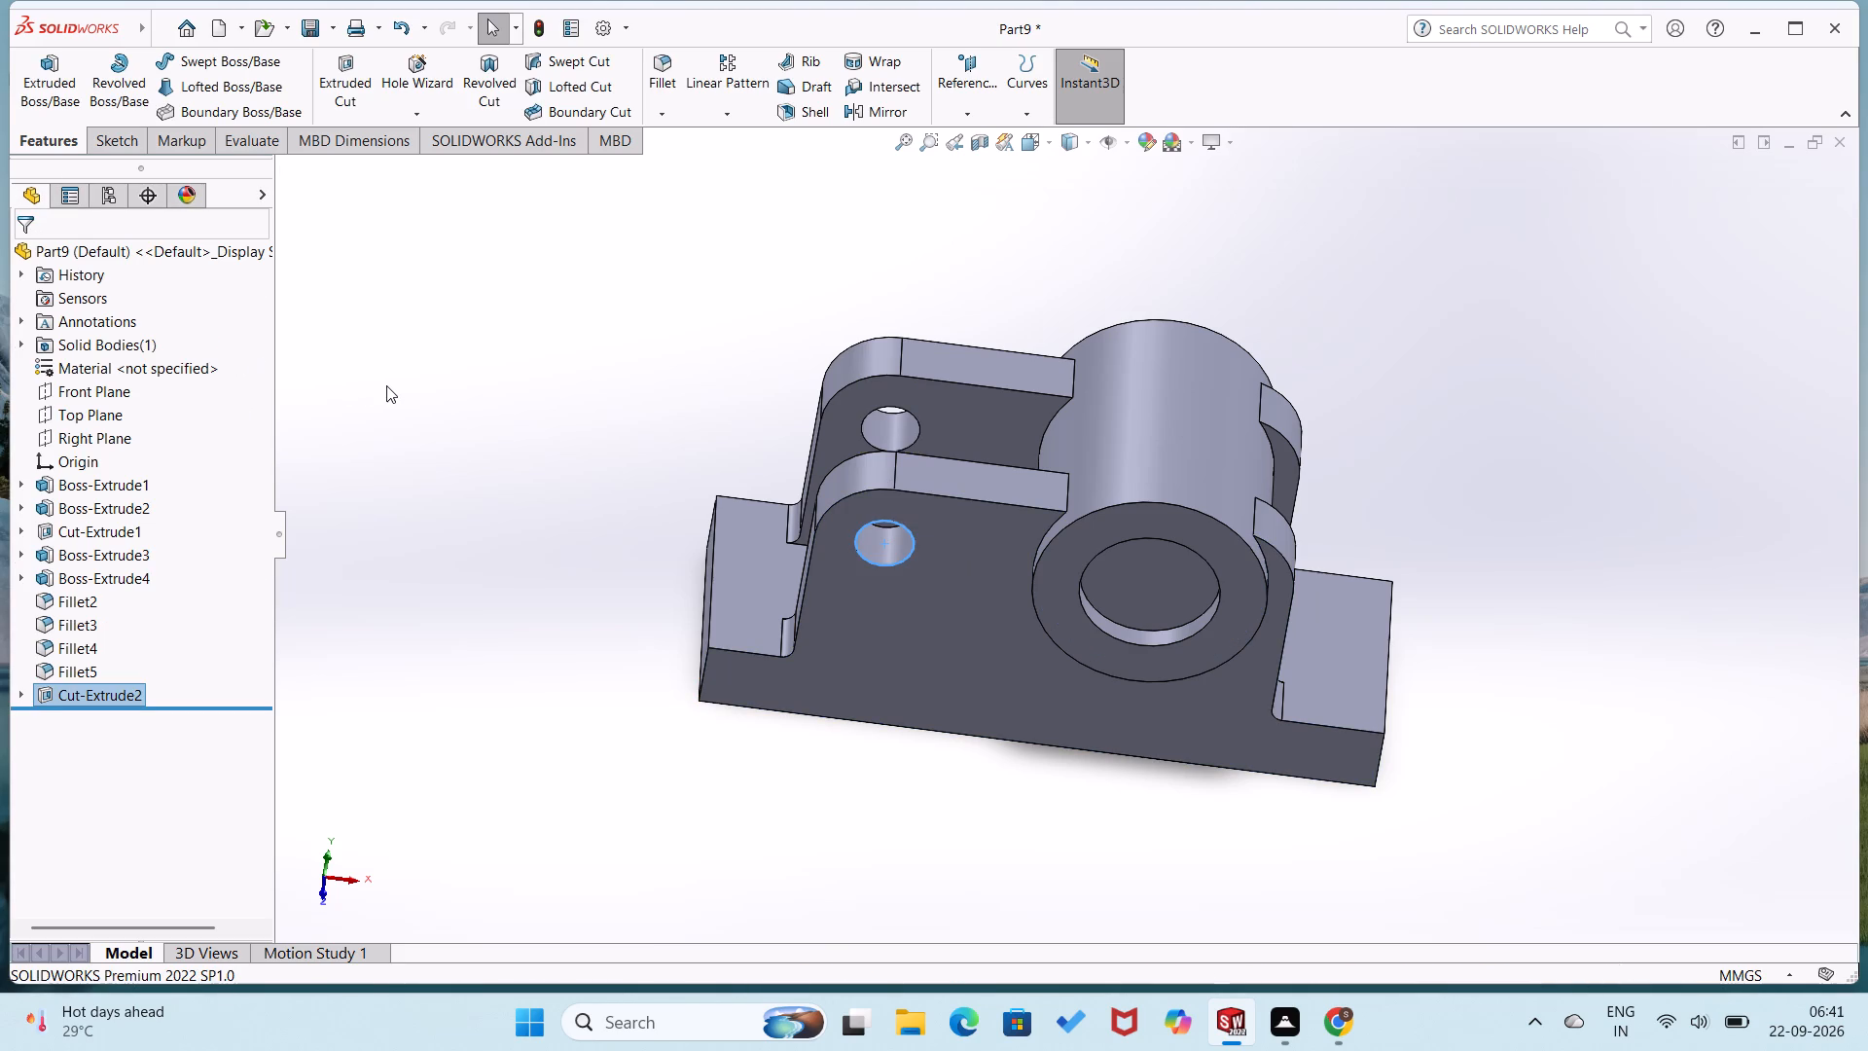
pyautogui.click(388, 386)
# On the base's top face, sketch a circle about 27 mm in diameter between the support plates, centred about 30 mm from the far end.
pyautogui.moveTo(766, 480); pyautogui.dragTo(767, 506, button='middle')
pyautogui.moveTo(654, 469); pyautogui.dragTo(614, 542, button='middle')
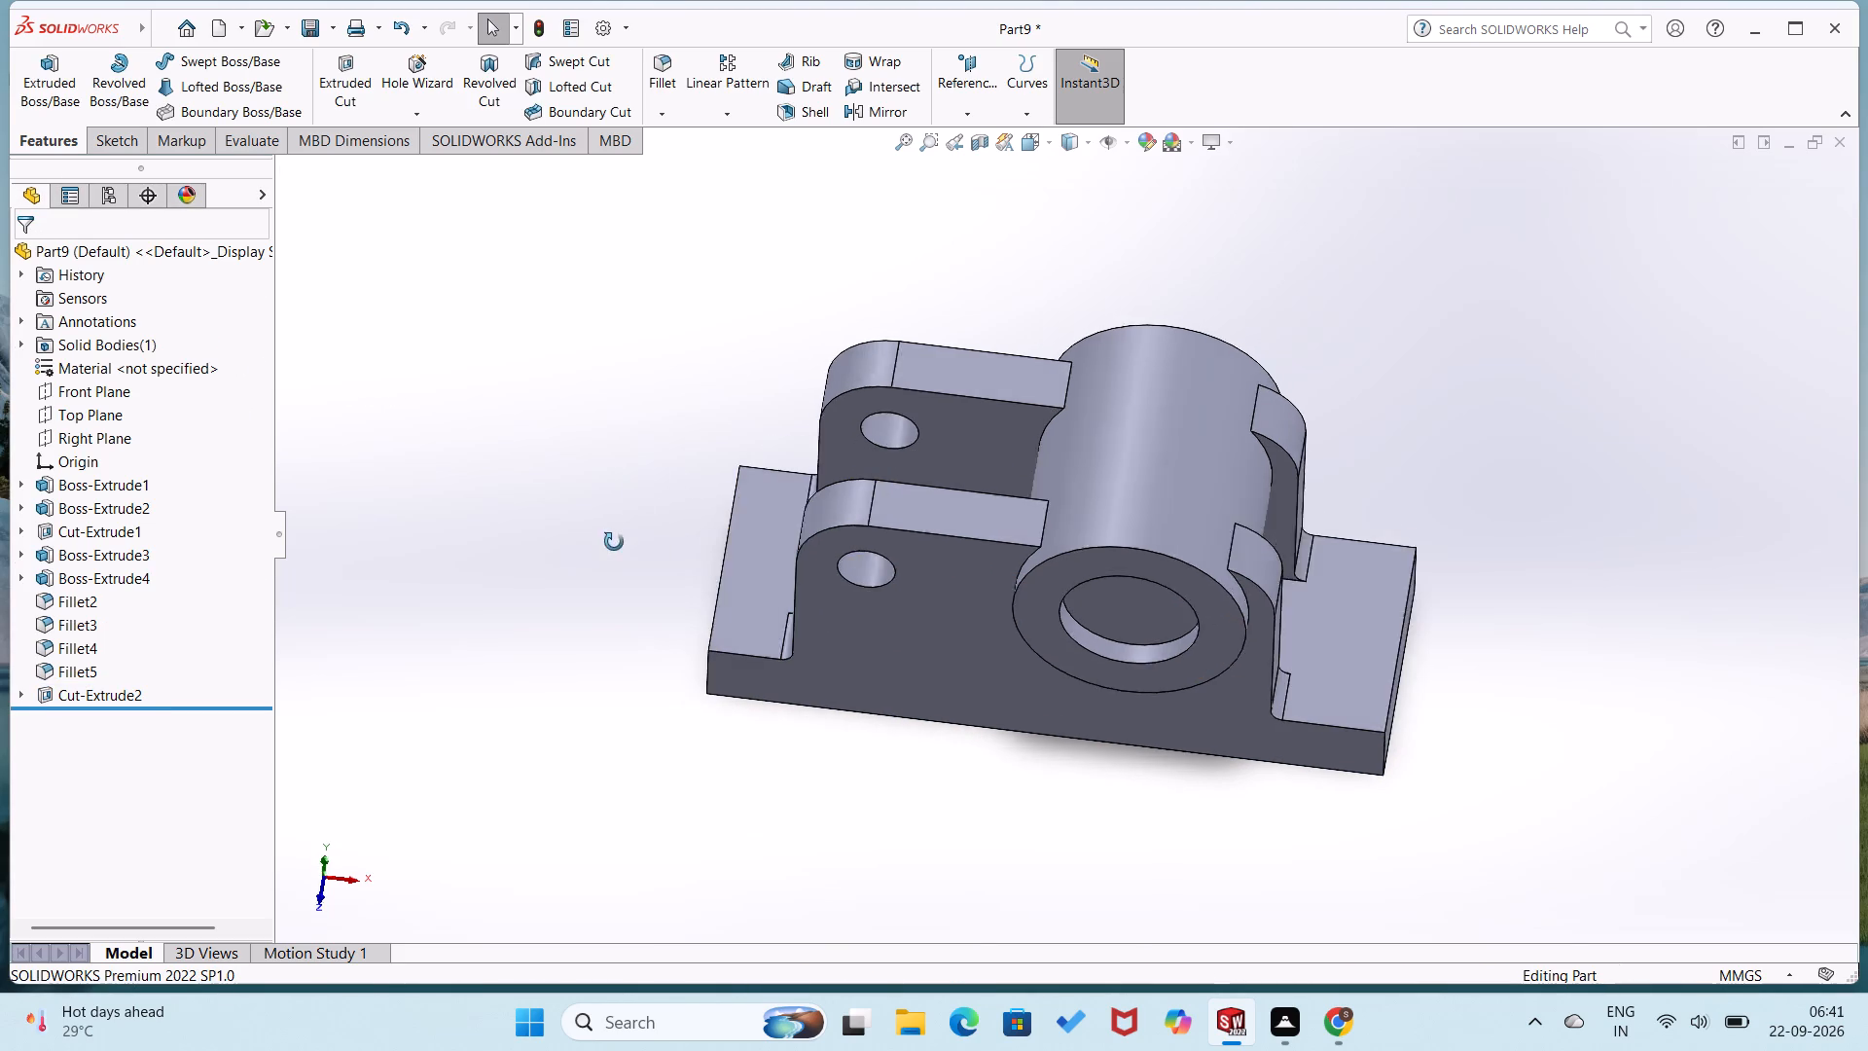
pyautogui.moveTo(614, 542); pyautogui.dragTo(607, 558, button='middle')
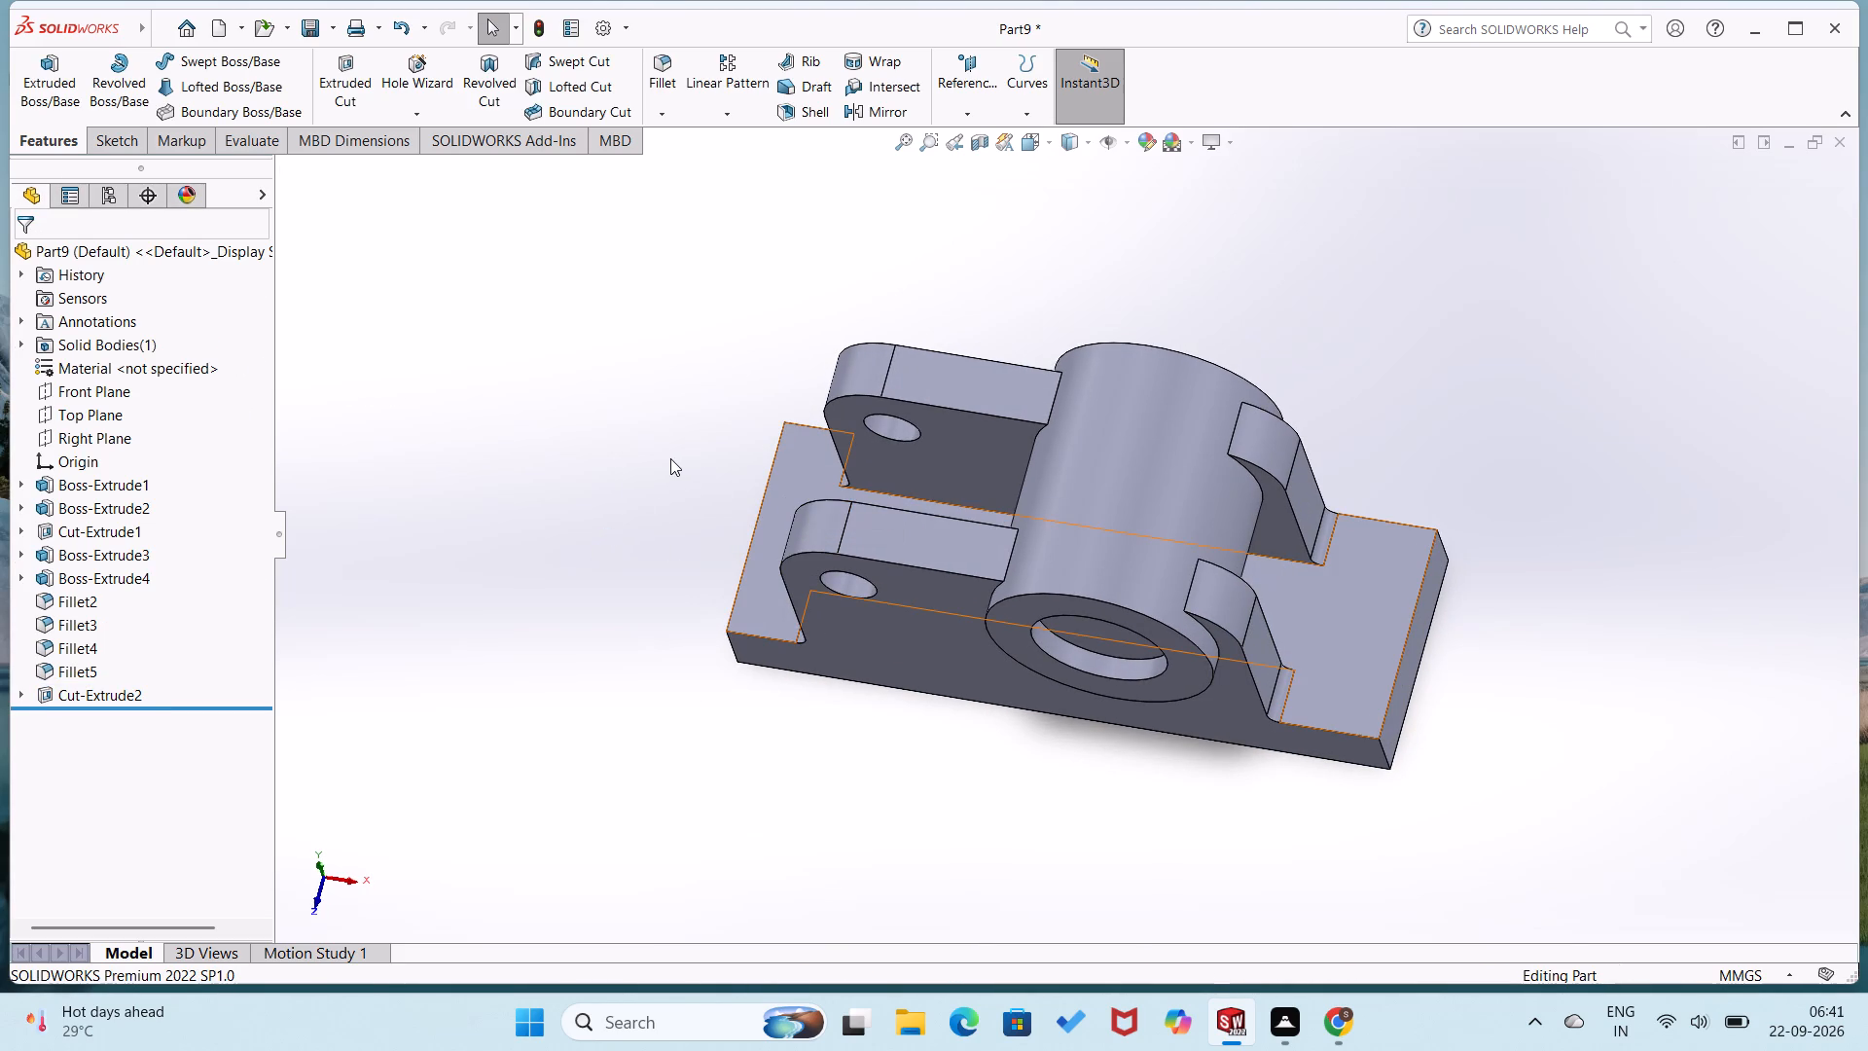
pyautogui.moveTo(665, 462); pyautogui.dragTo(639, 569, button='middle')
pyautogui.rightClick(901, 495)
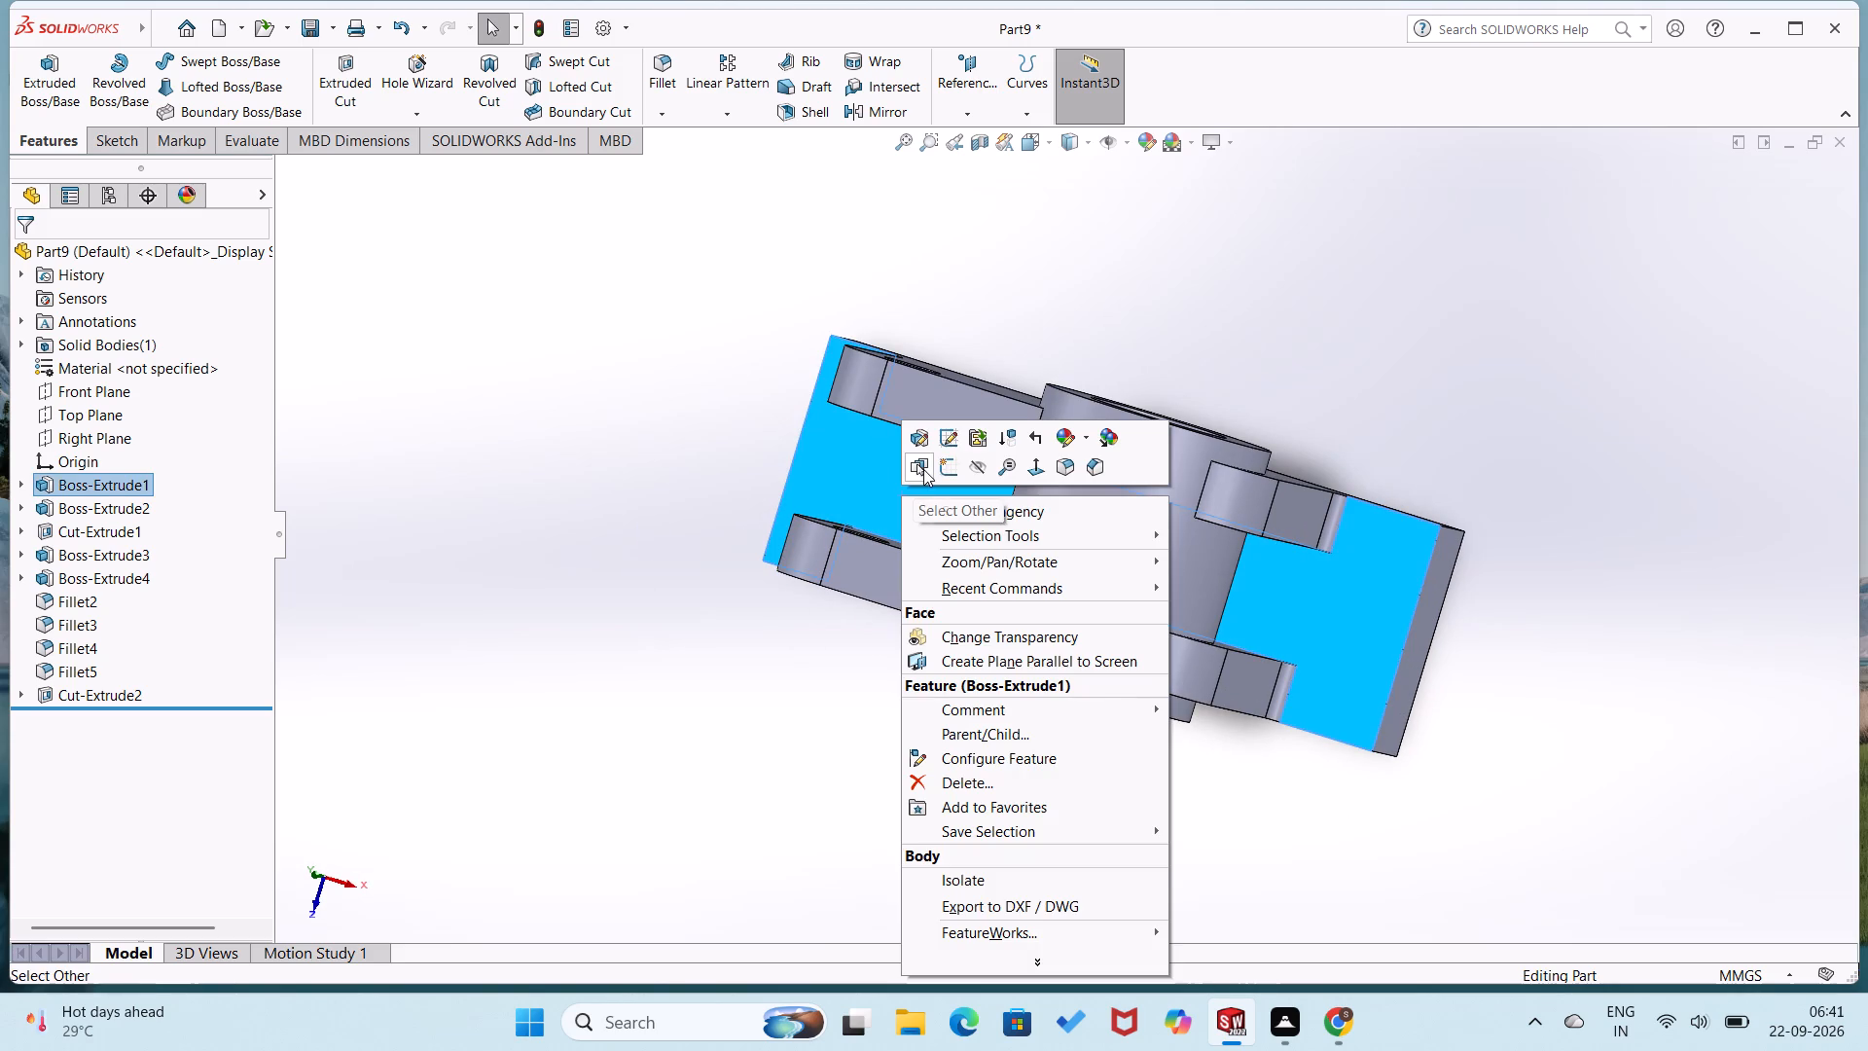
pyautogui.click(952, 469)
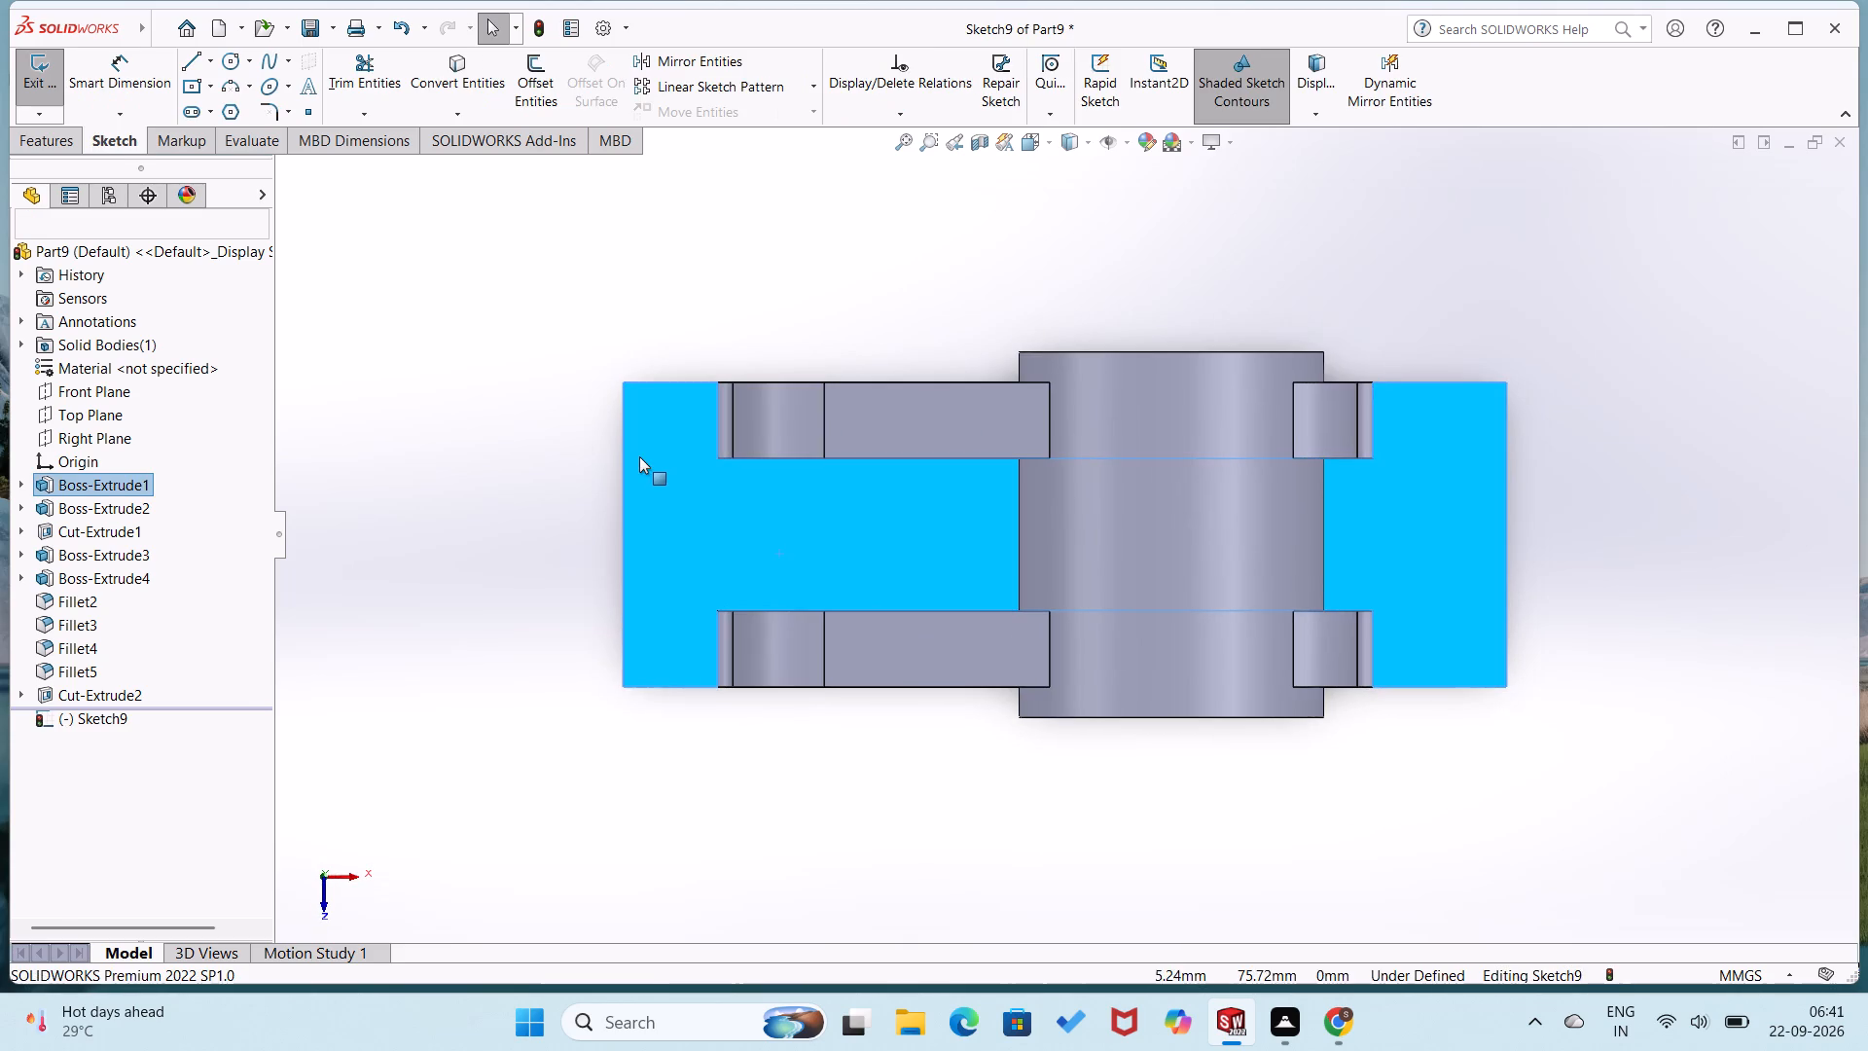
pyautogui.click(639, 456)
pyautogui.click(544, 418)
pyautogui.moveTo(561, 410); pyautogui.dragTo(876, 275, button='right')
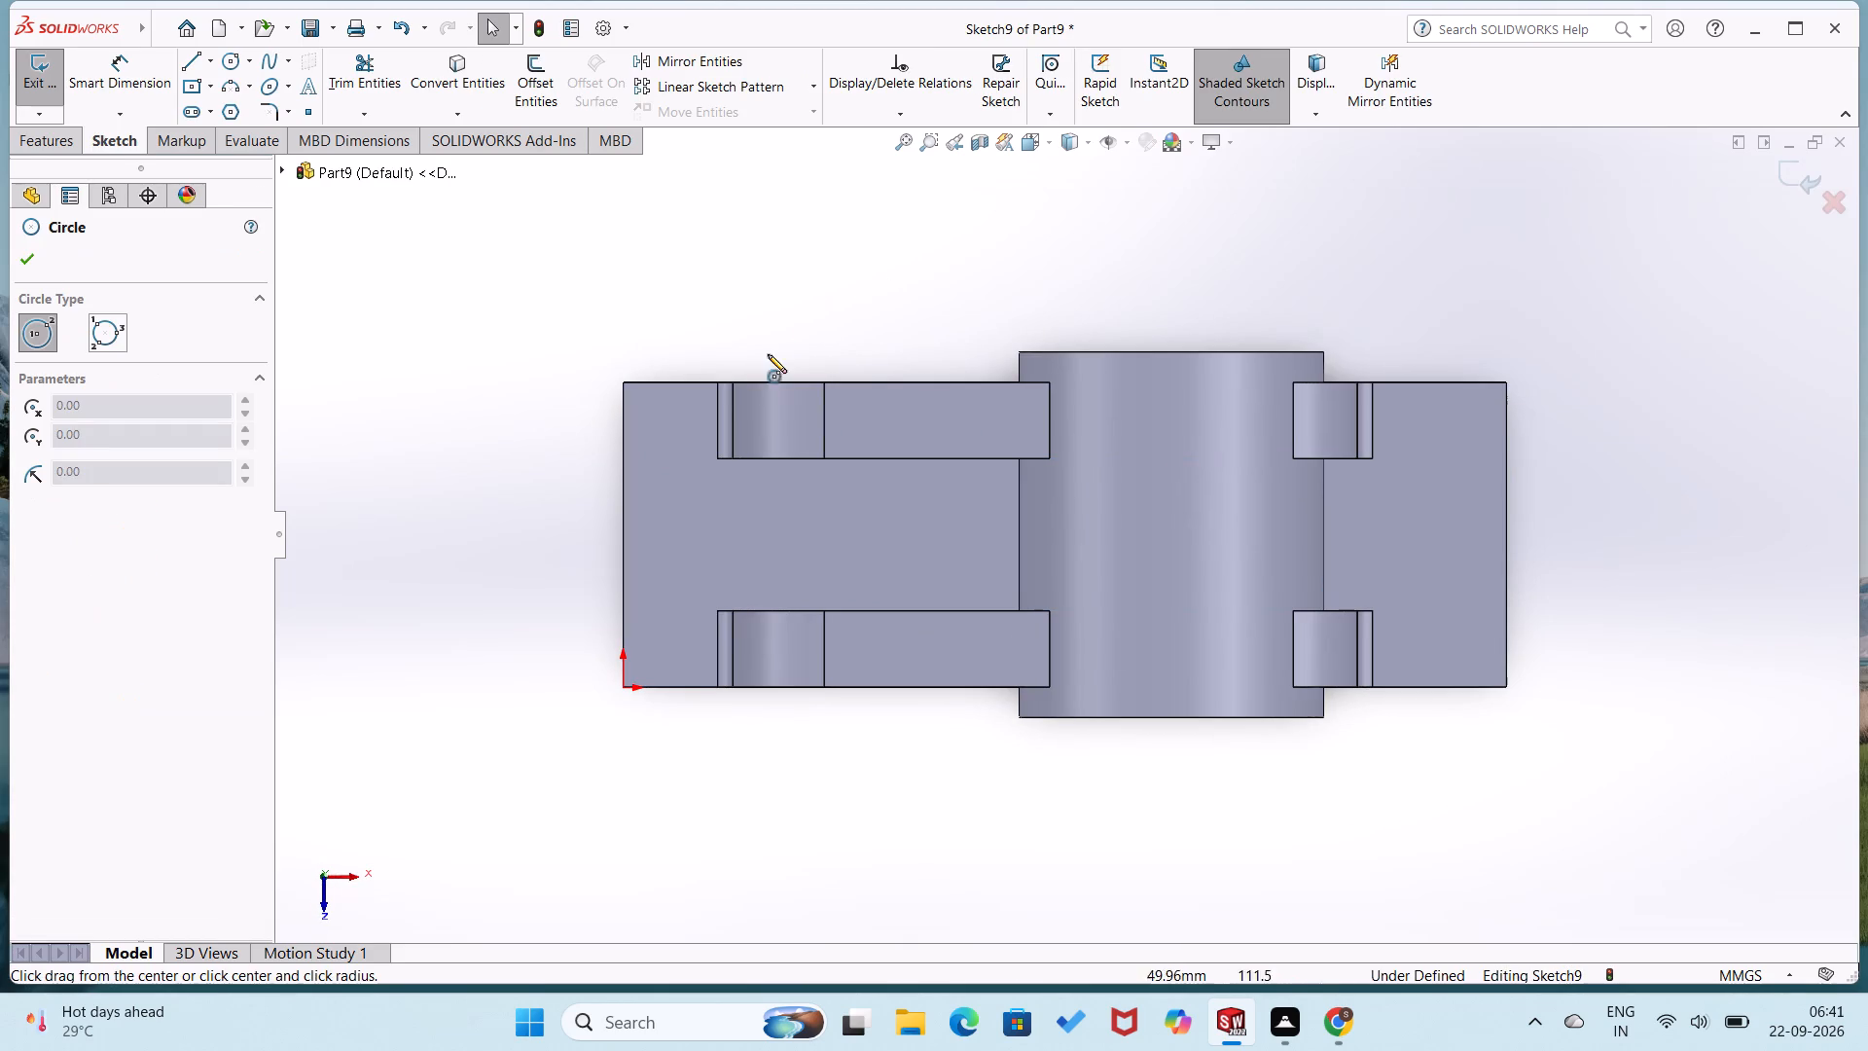
pyautogui.click(715, 526)
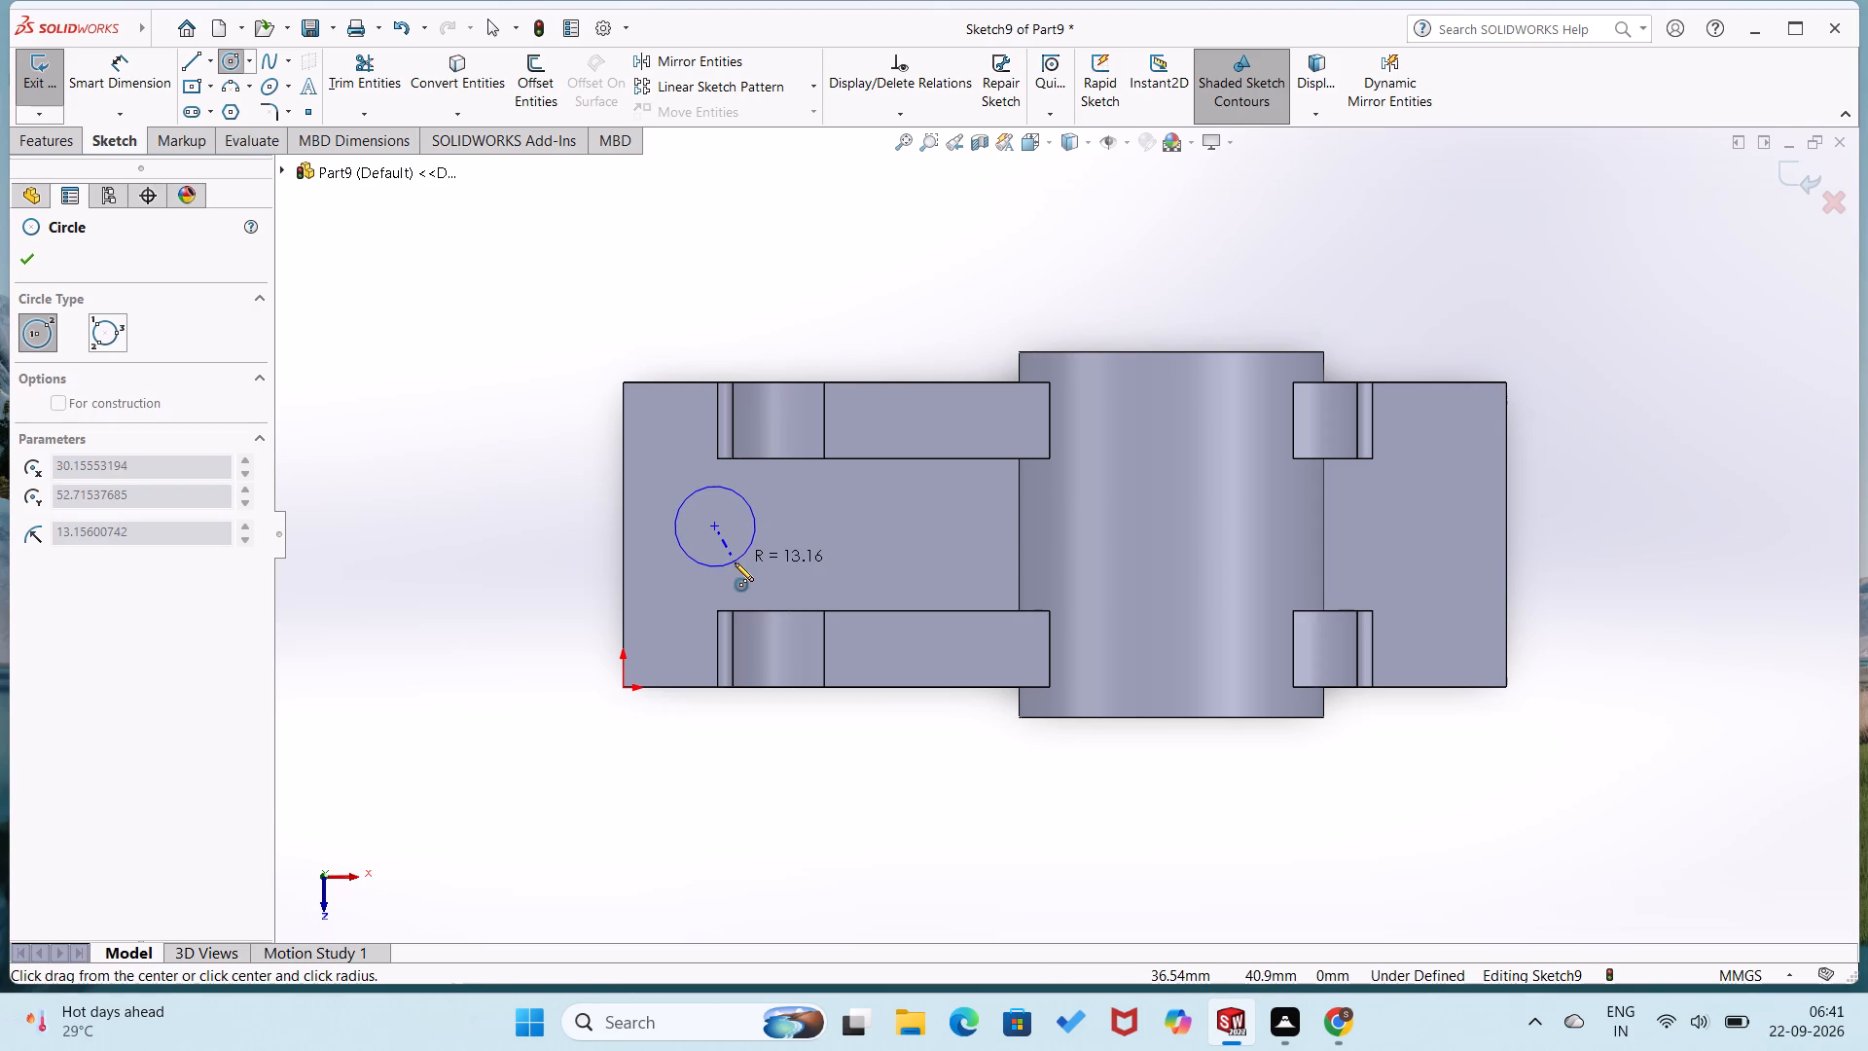
pyautogui.click(735, 562)
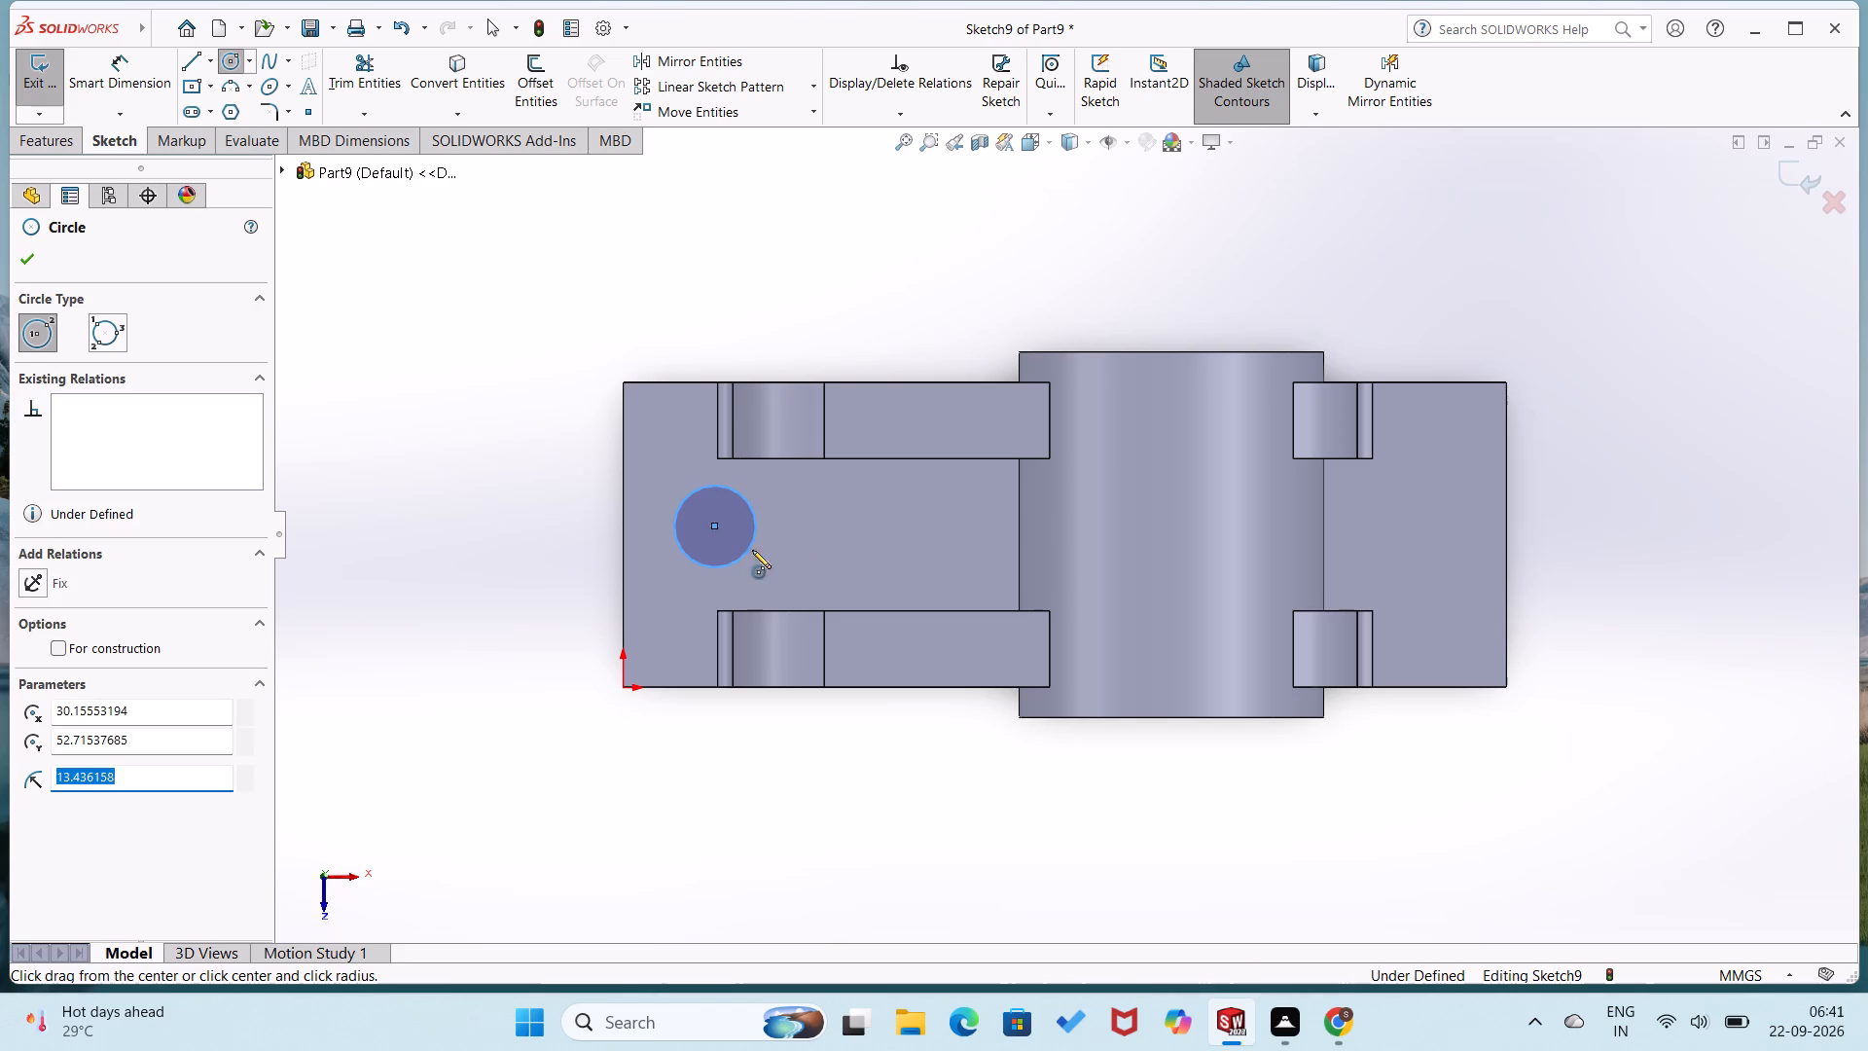
# Set the diameter of the circle on the base's top face to 25 mm.
pyautogui.moveTo(765, 517); pyautogui.dragTo(884, 343, button='right')
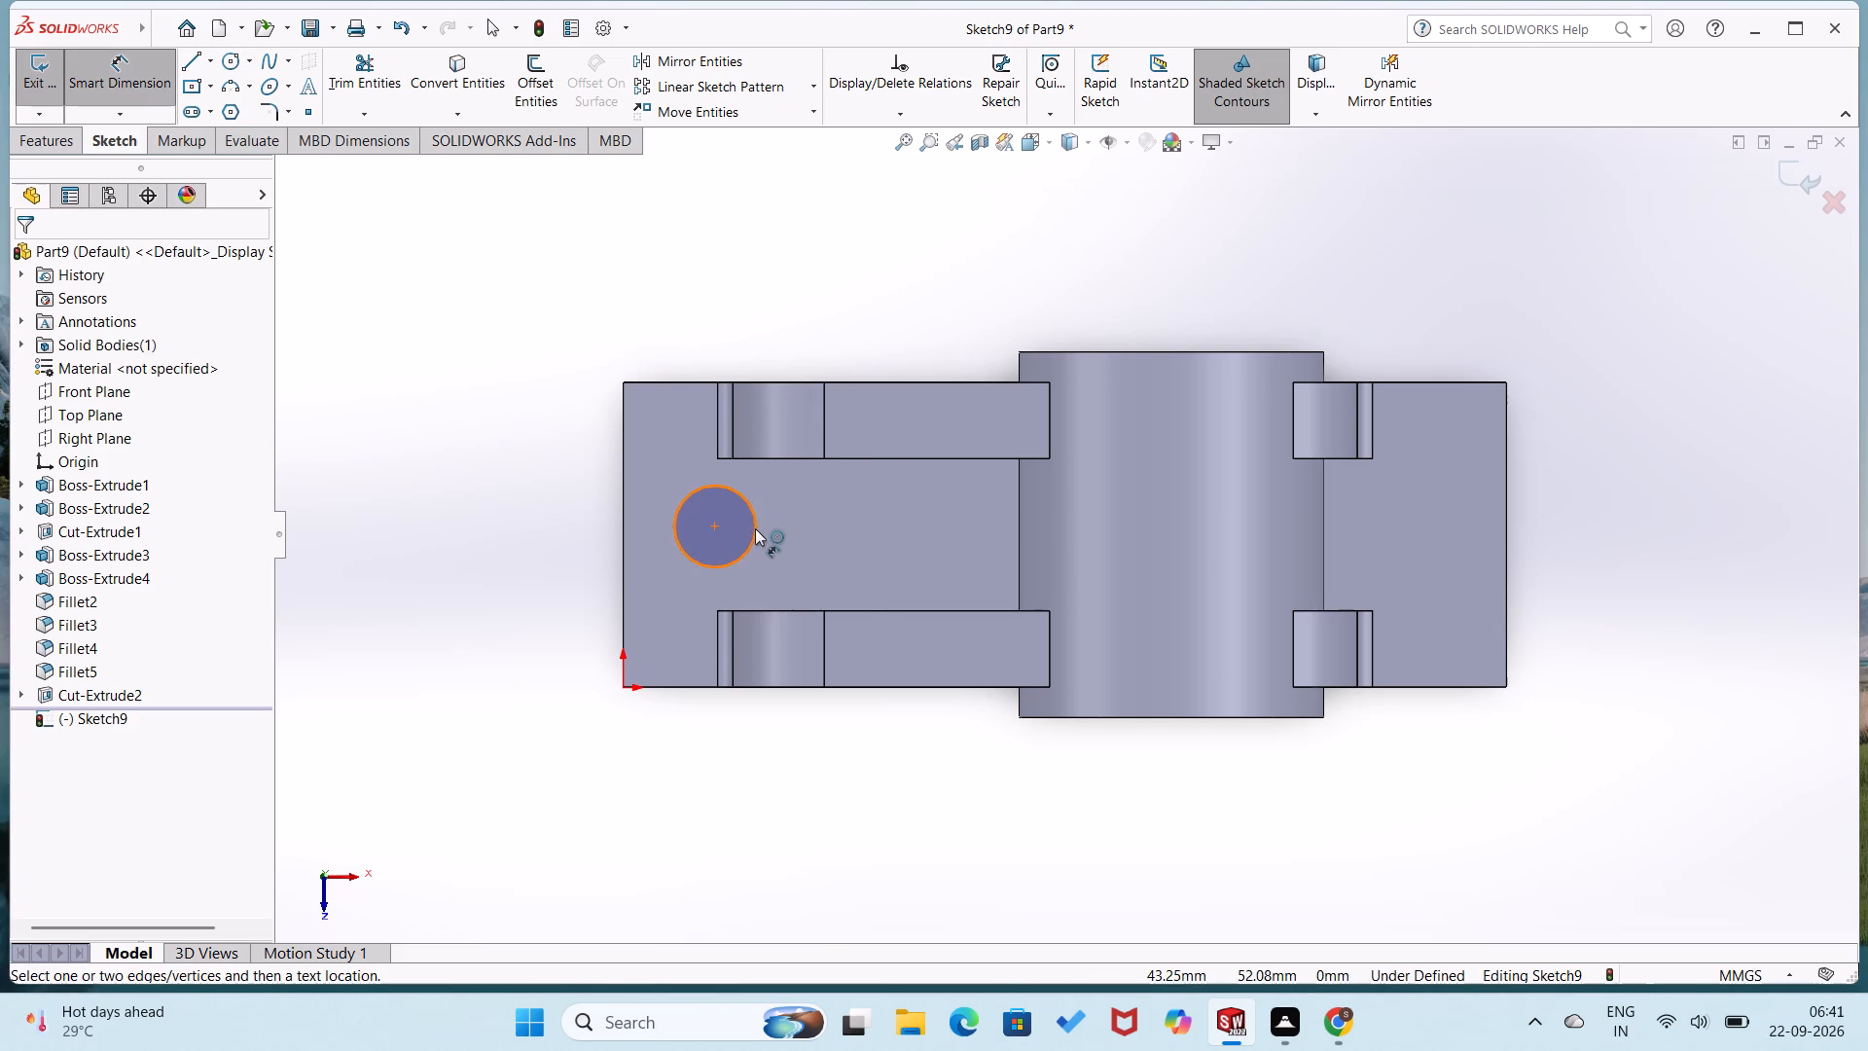
pyautogui.click(755, 528)
pyautogui.click(792, 530)
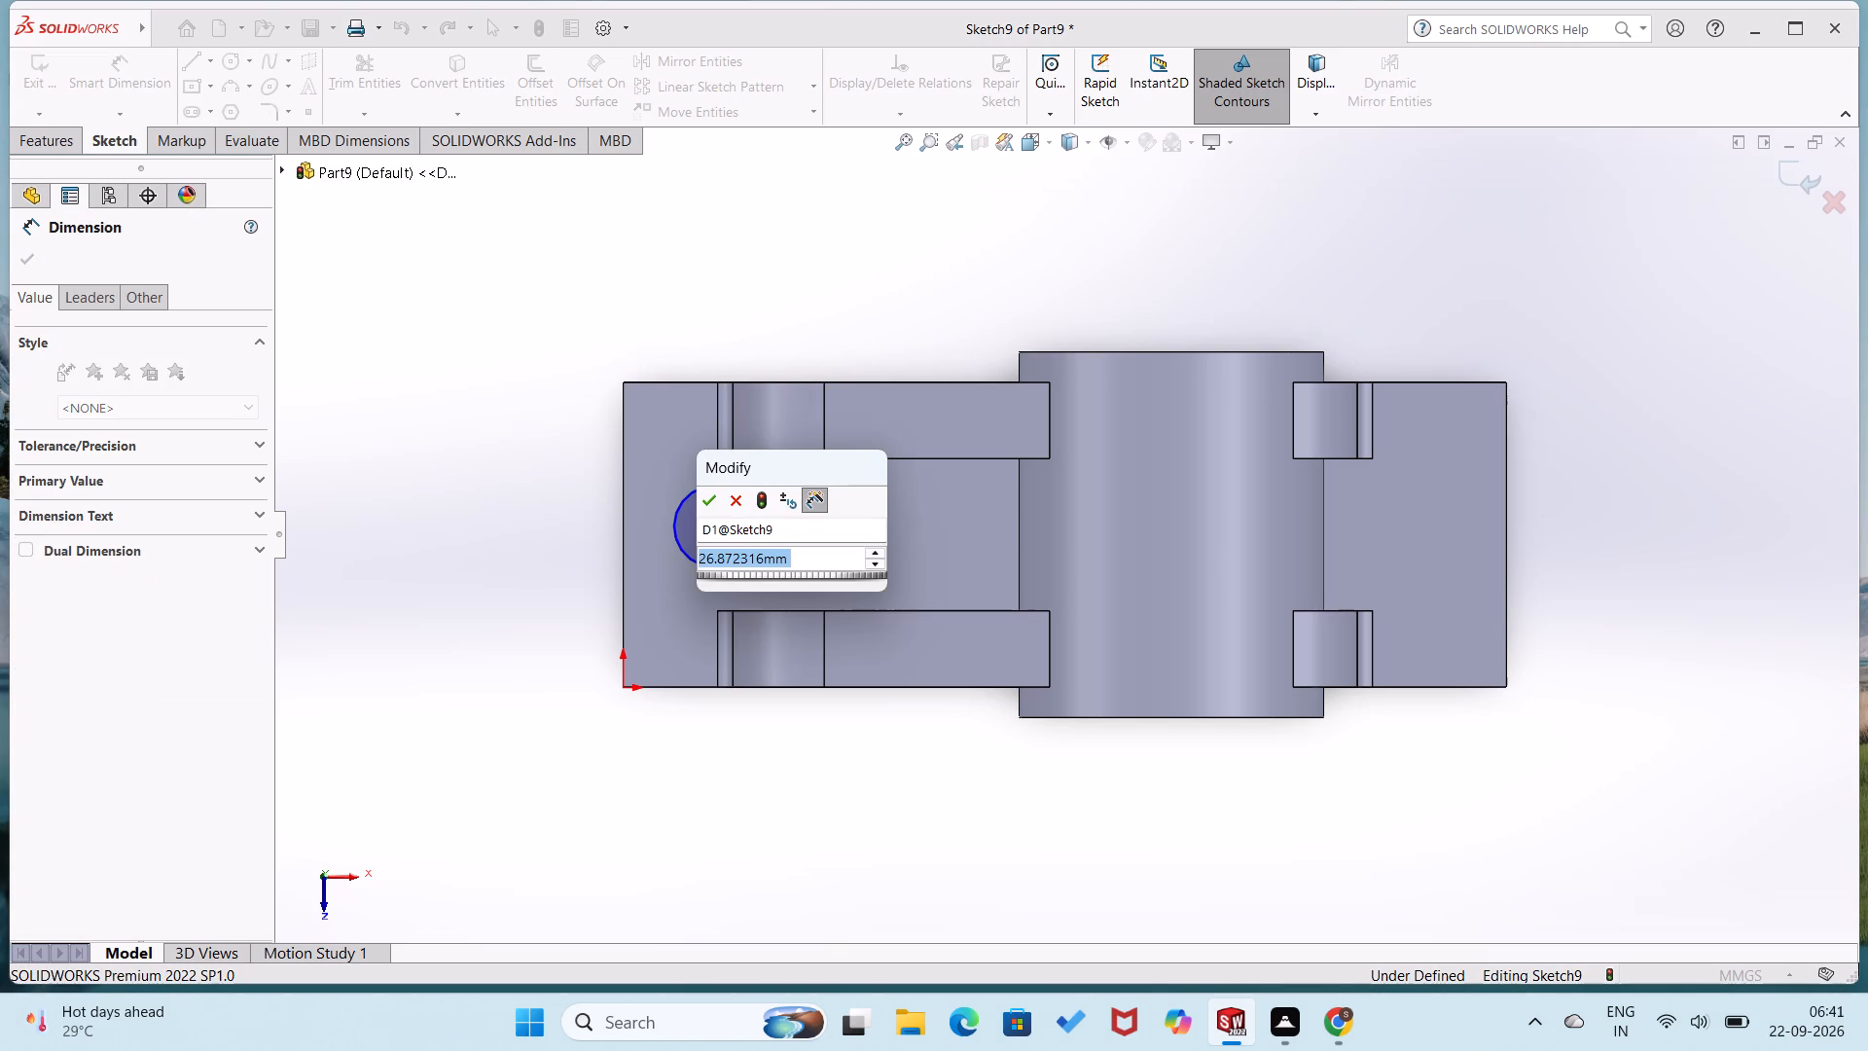
pyautogui.write('25')
pyautogui.press('Return')
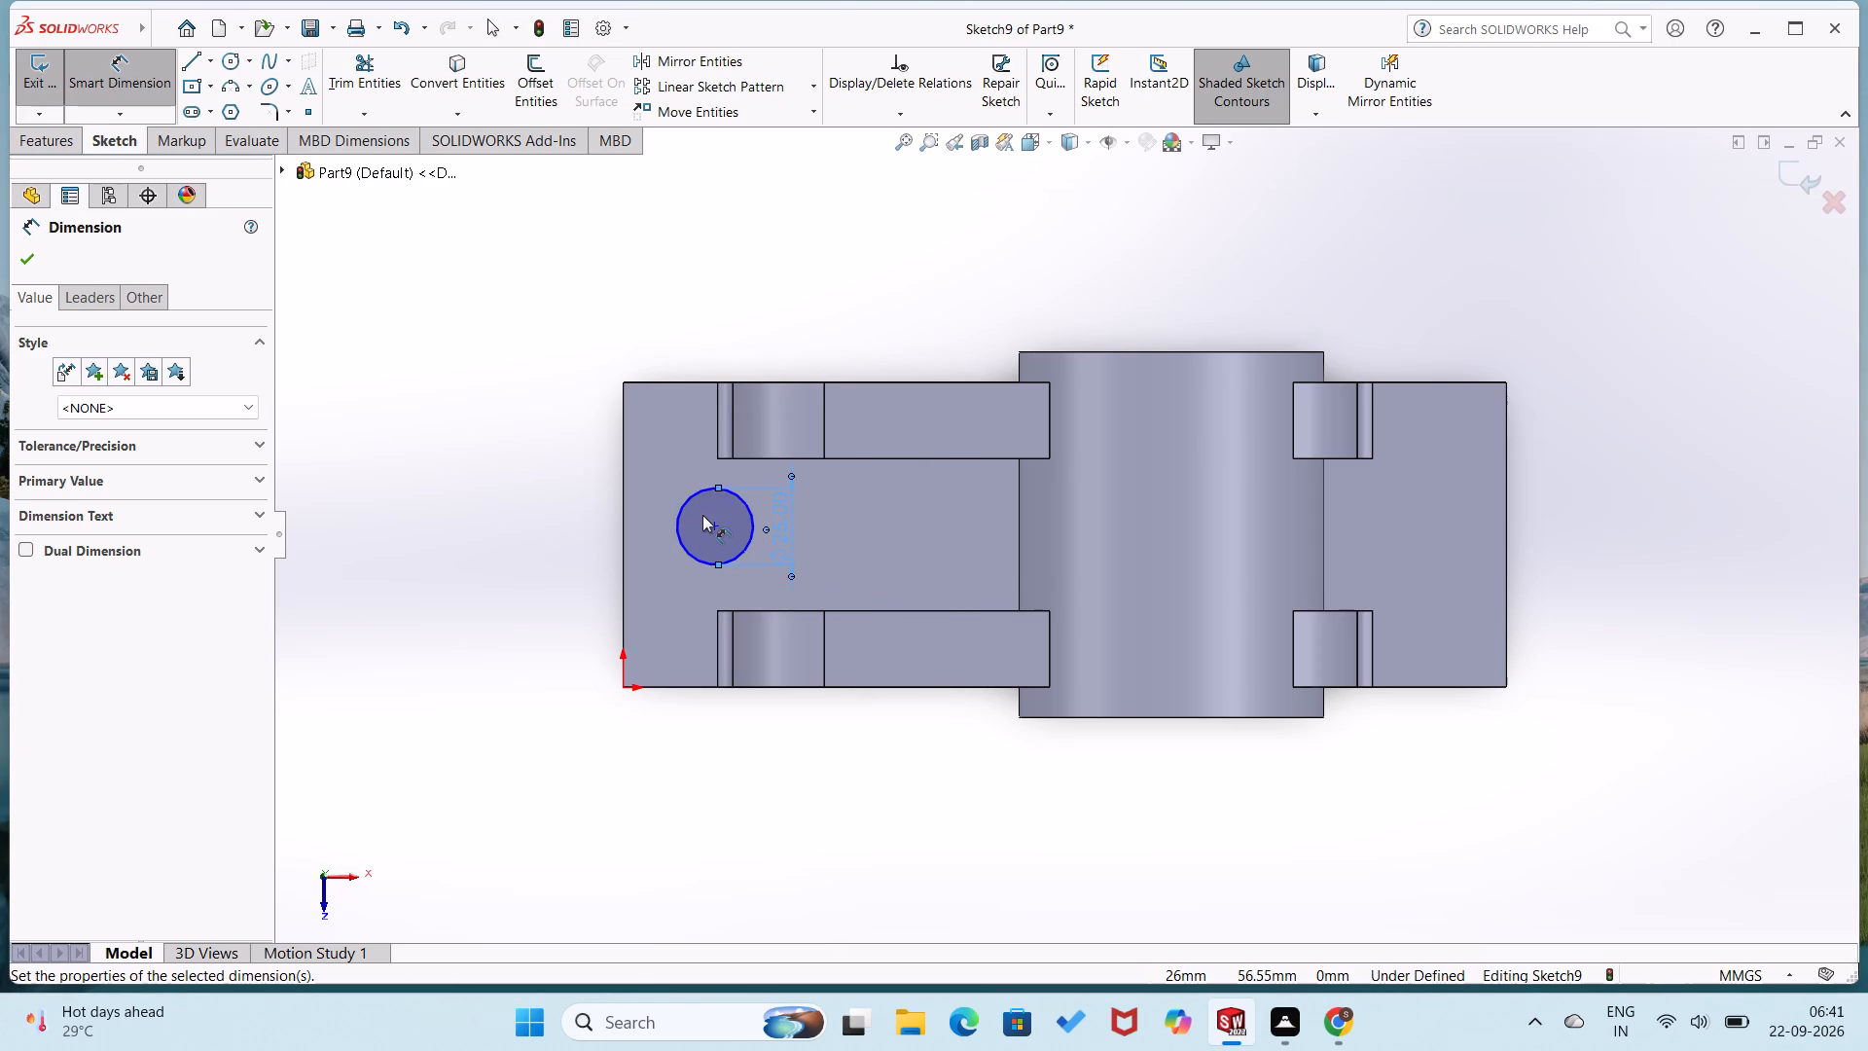
pyautogui.click(576, 525)
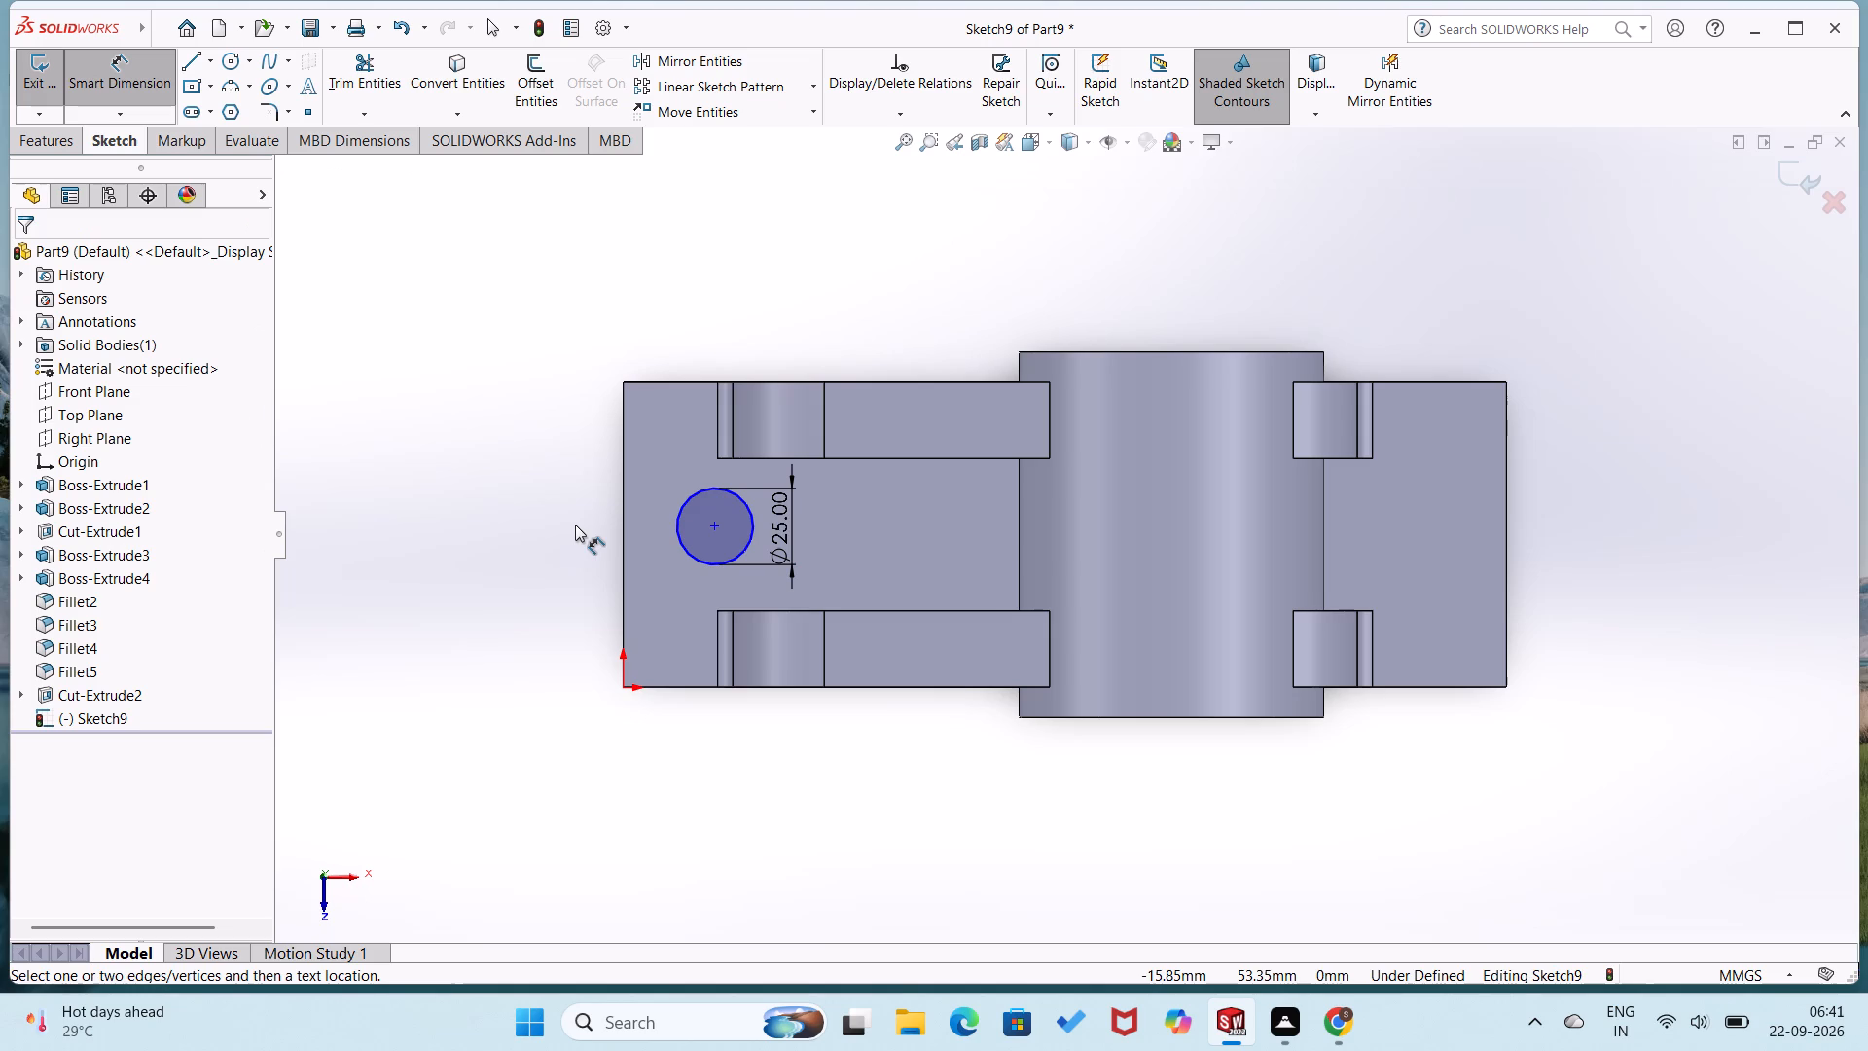
pyautogui.click(514, 491)
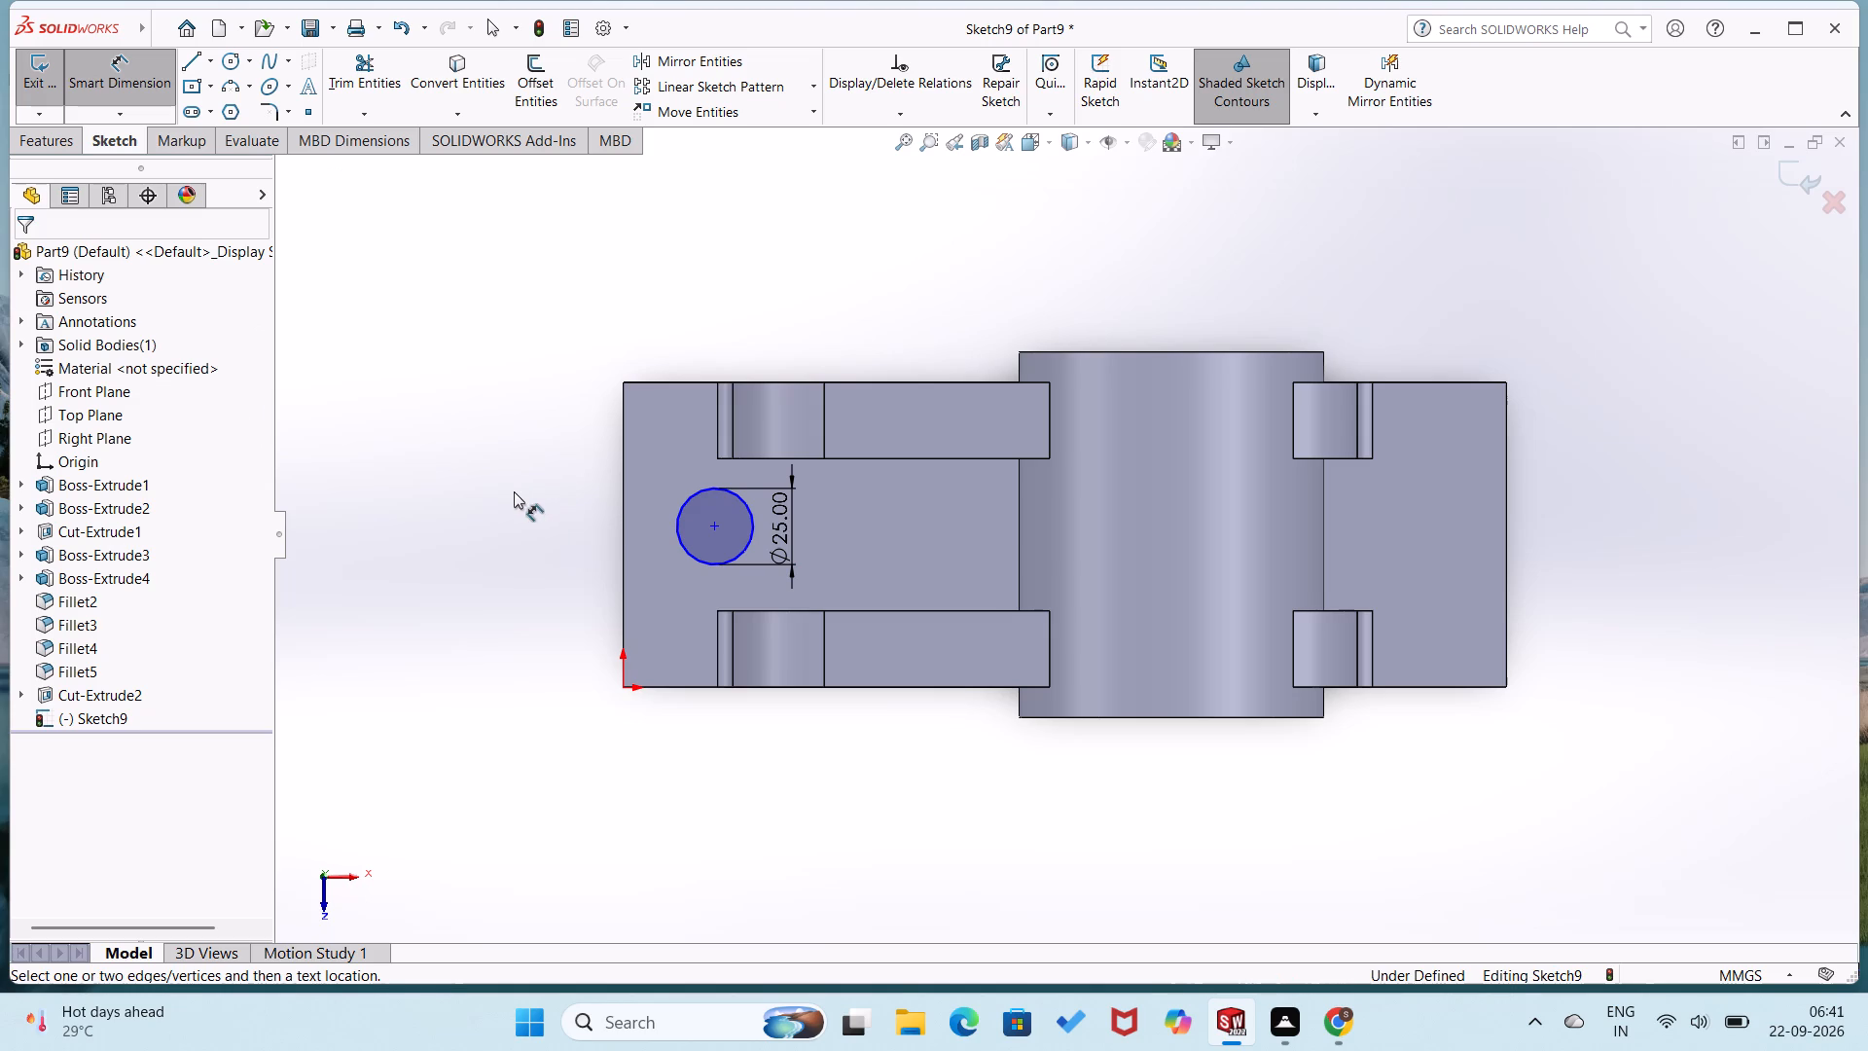
# Dimension the circle's centre 15 mm from the base's short end edge farthest from the cylinder.
pyautogui.click(718, 526)
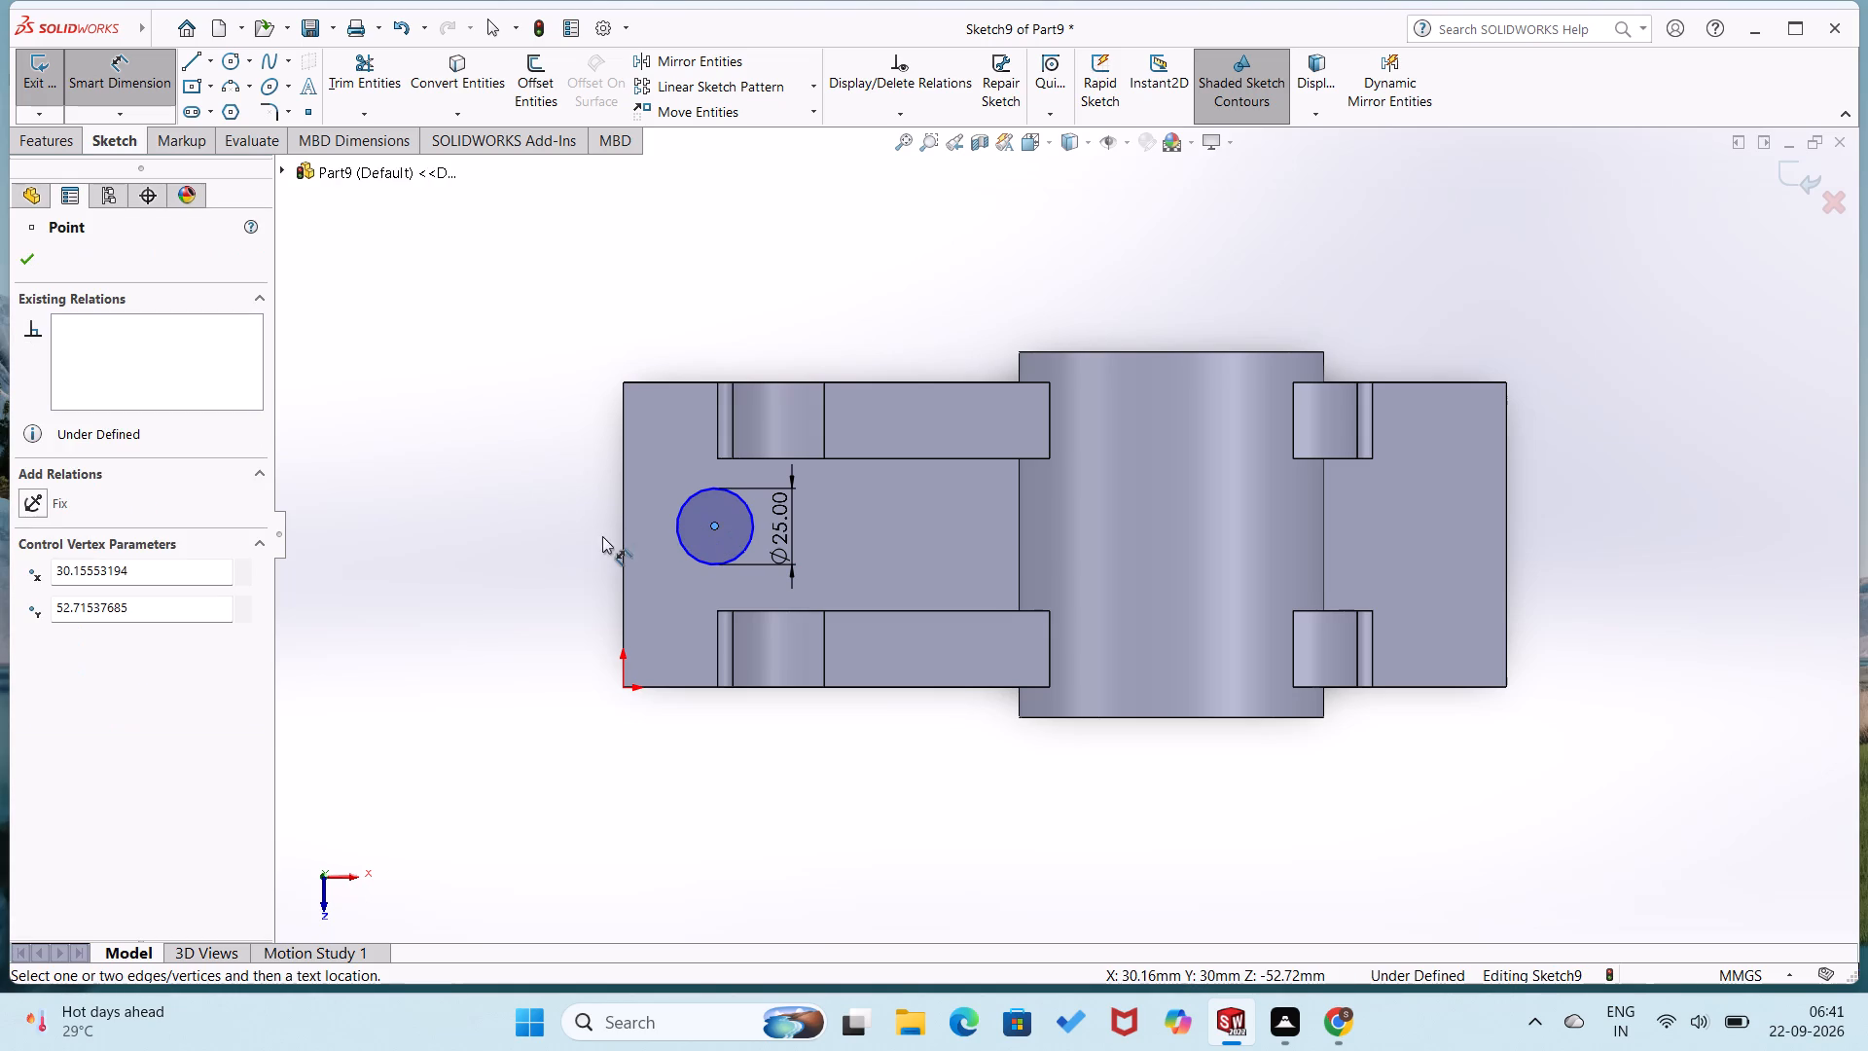
pyautogui.click(623, 547)
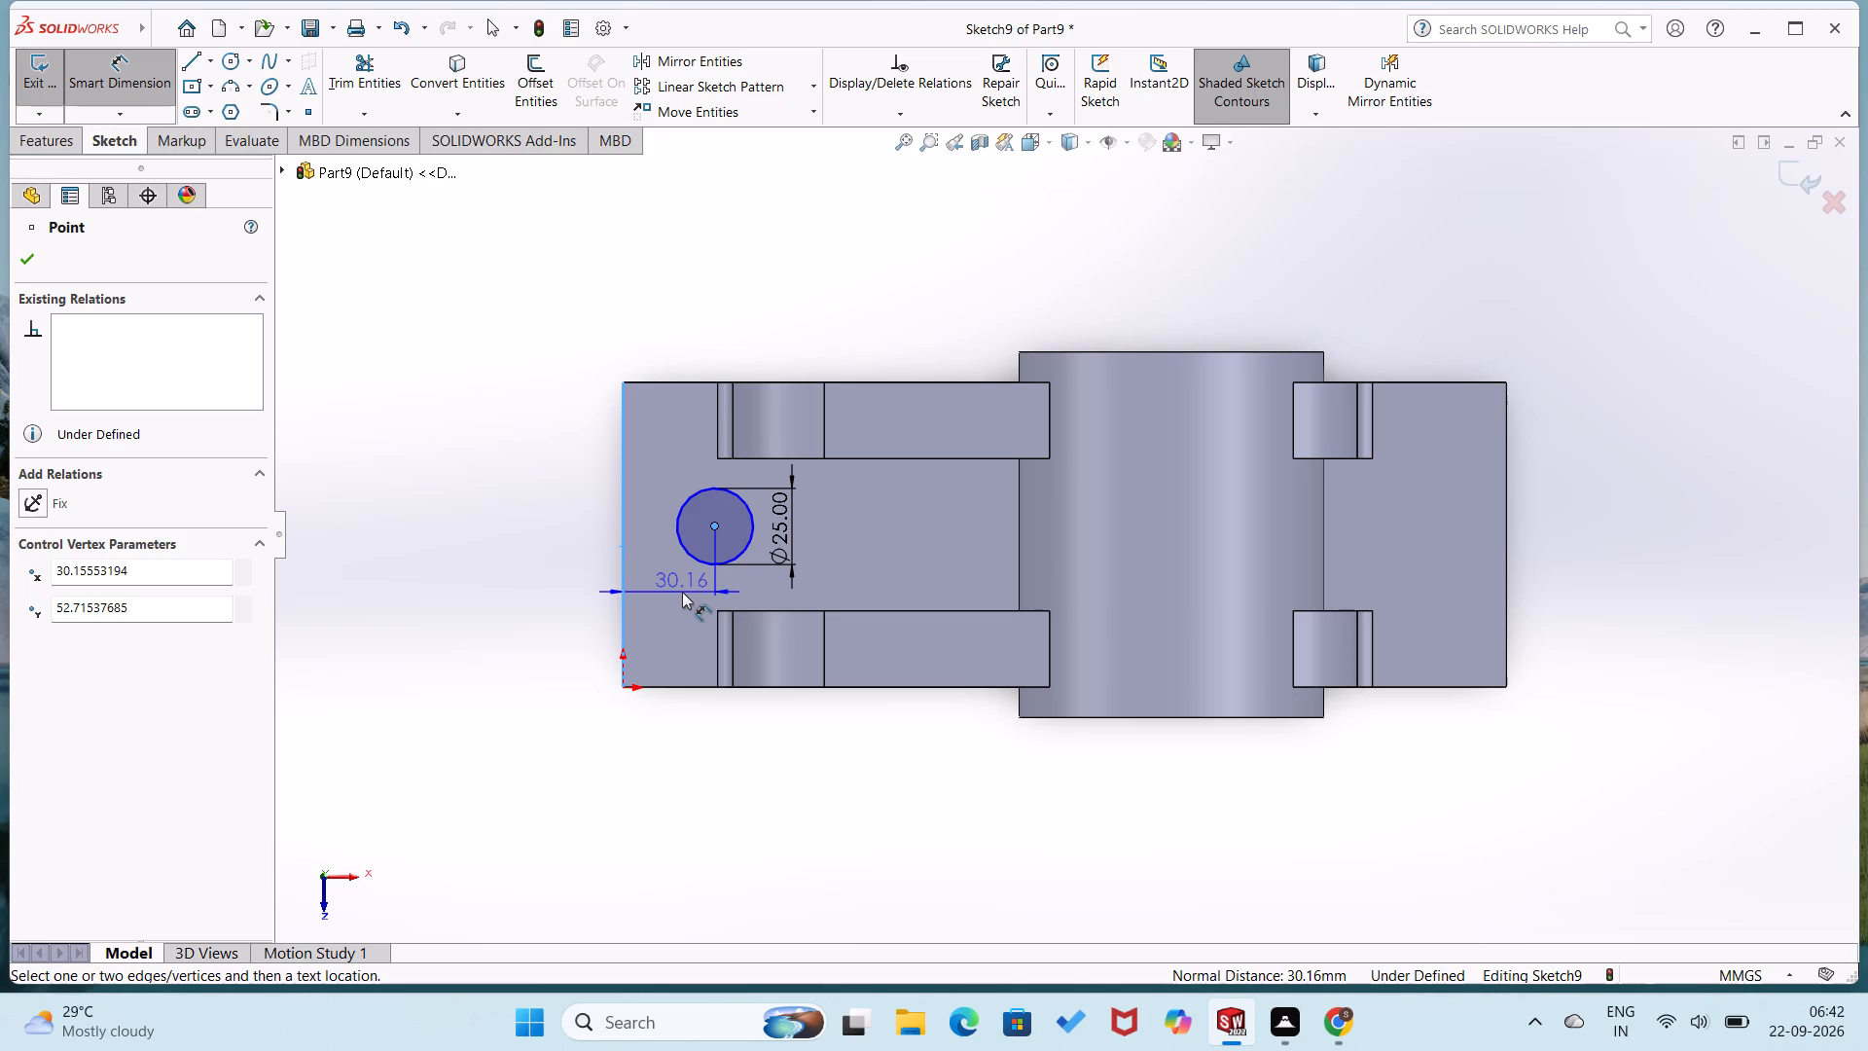
pyautogui.click(682, 592)
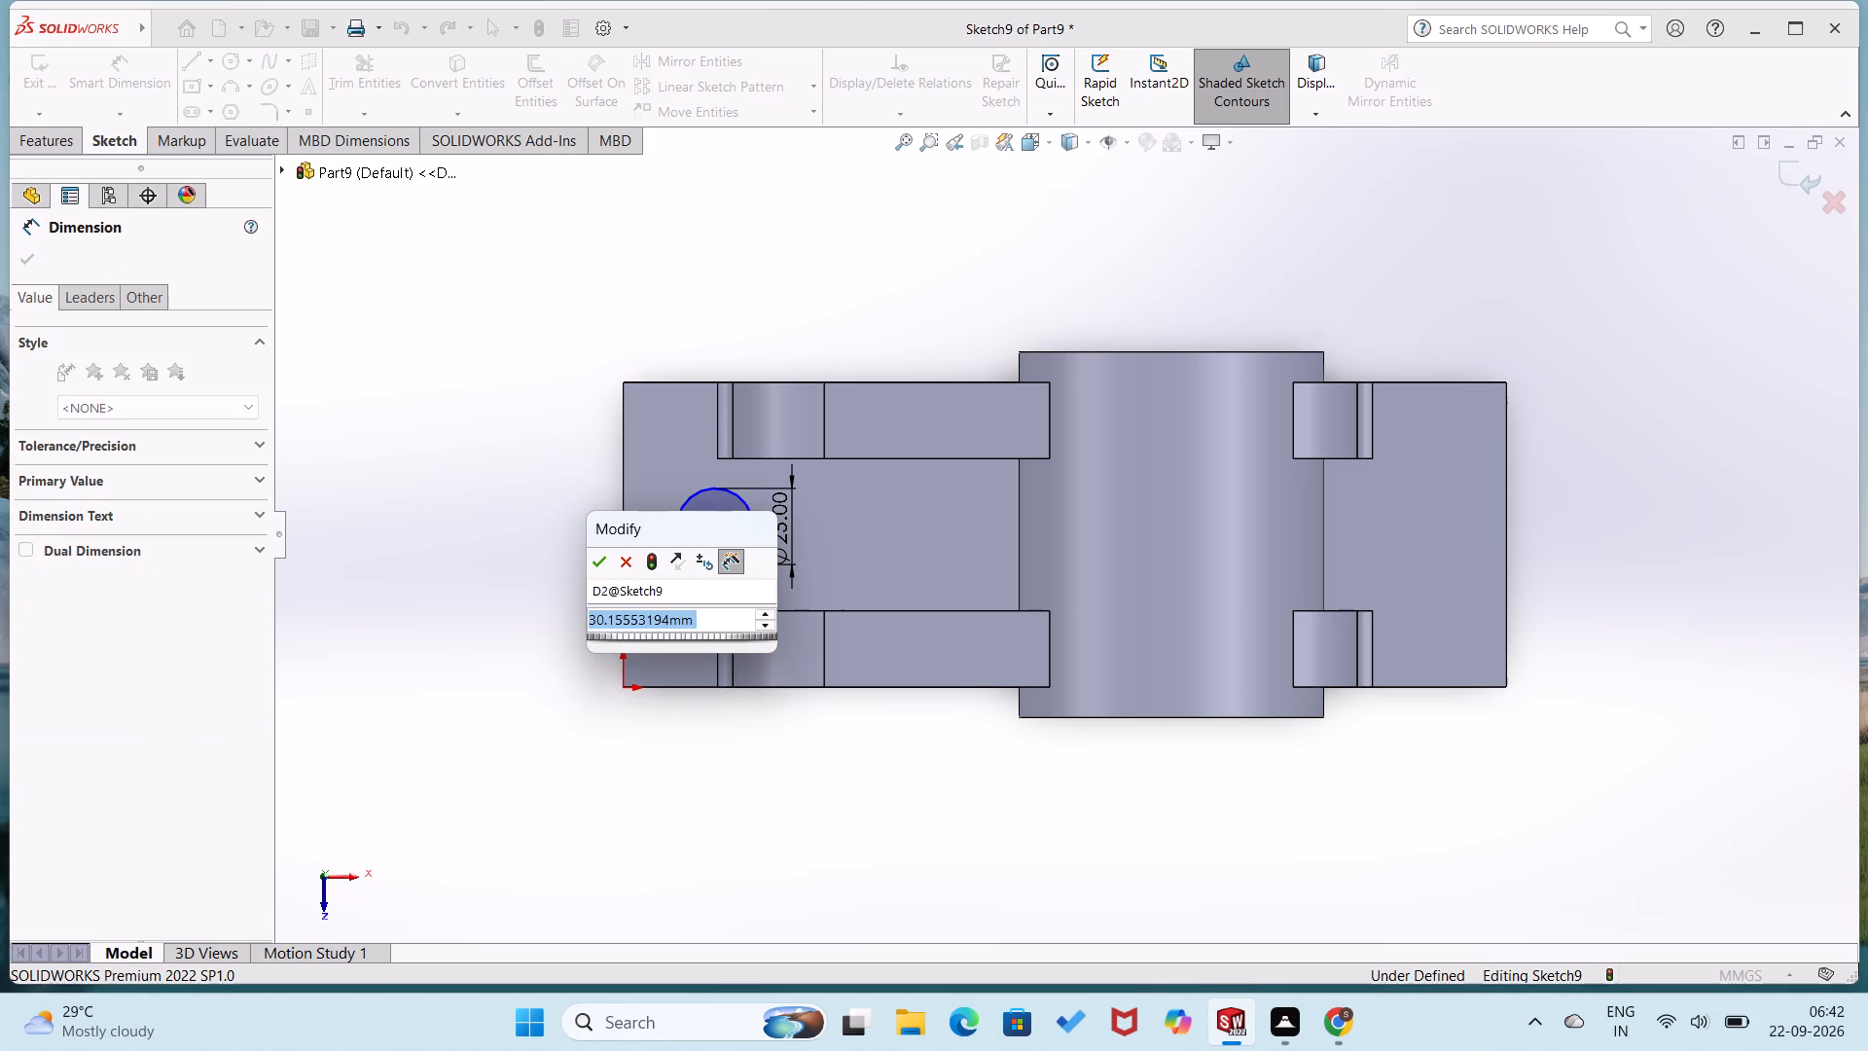
pyautogui.write('15')
pyautogui.press('Return')
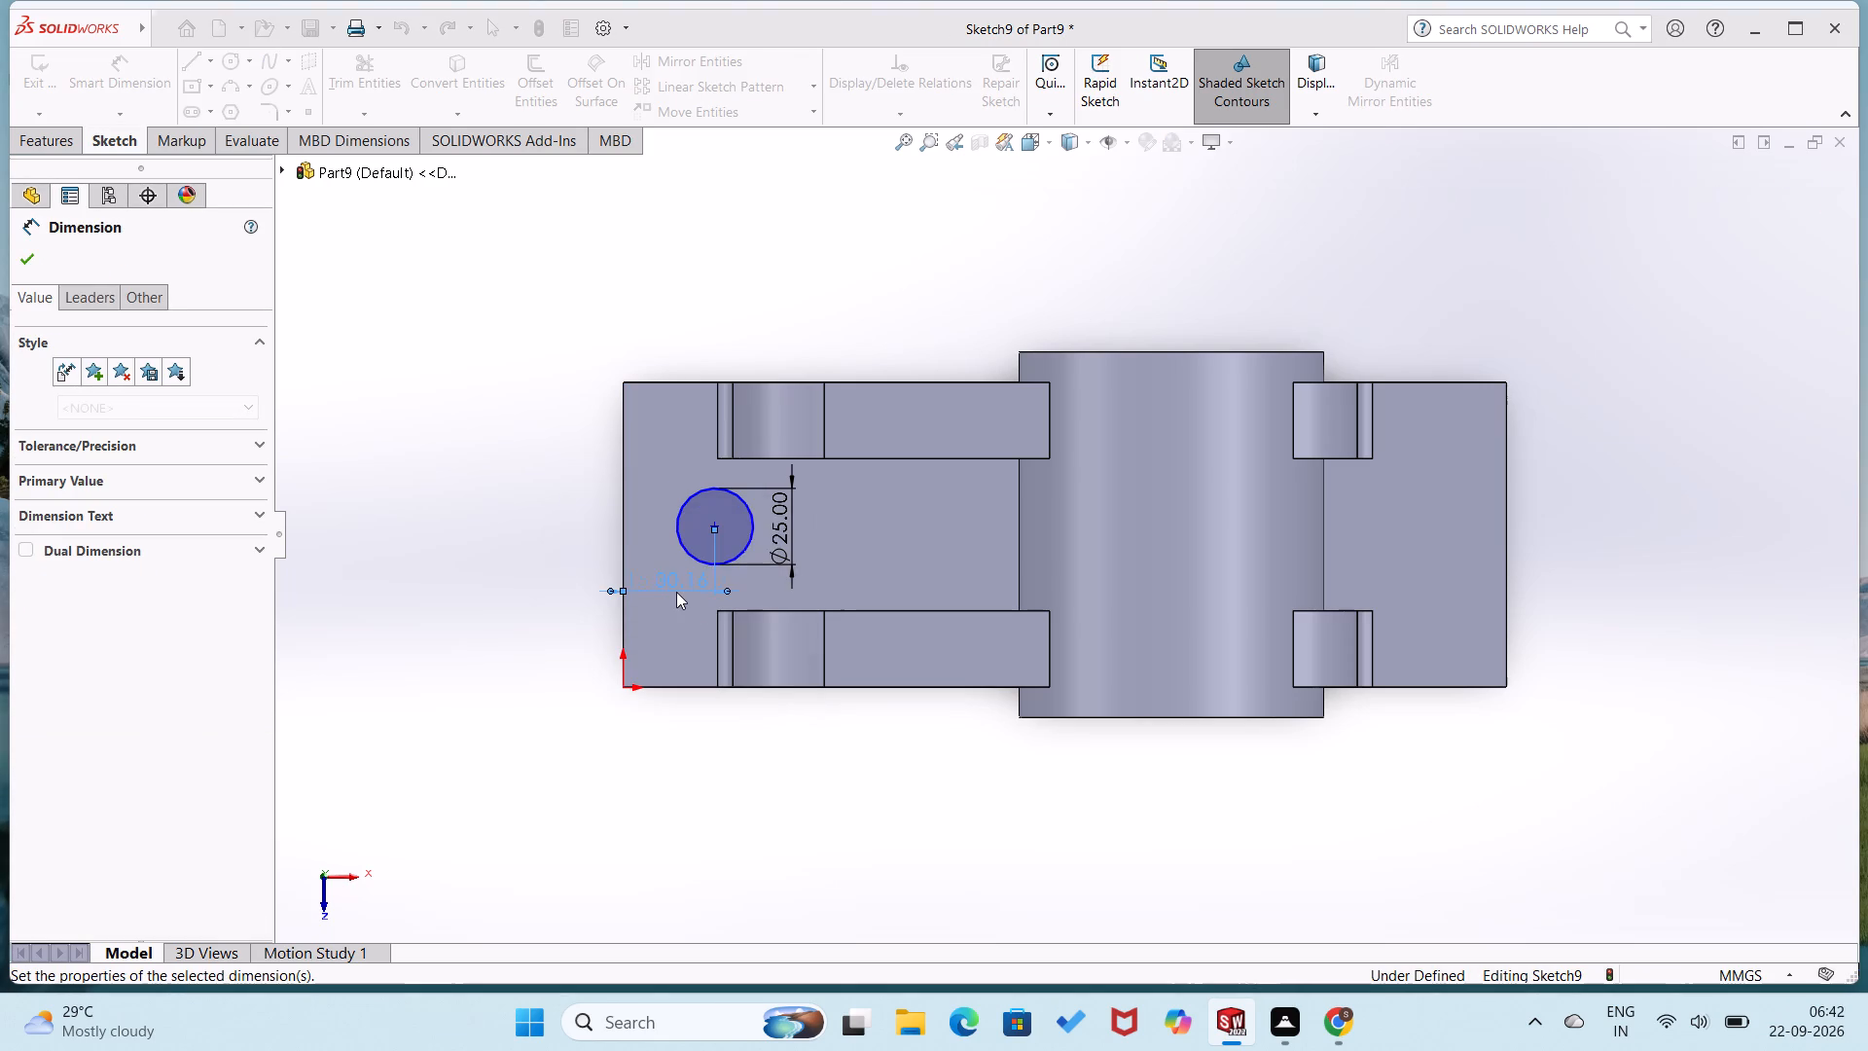
# Change the distance between the circle's centre and the base's end edge to 20 mm.
pyautogui.tripleClick(686, 593)
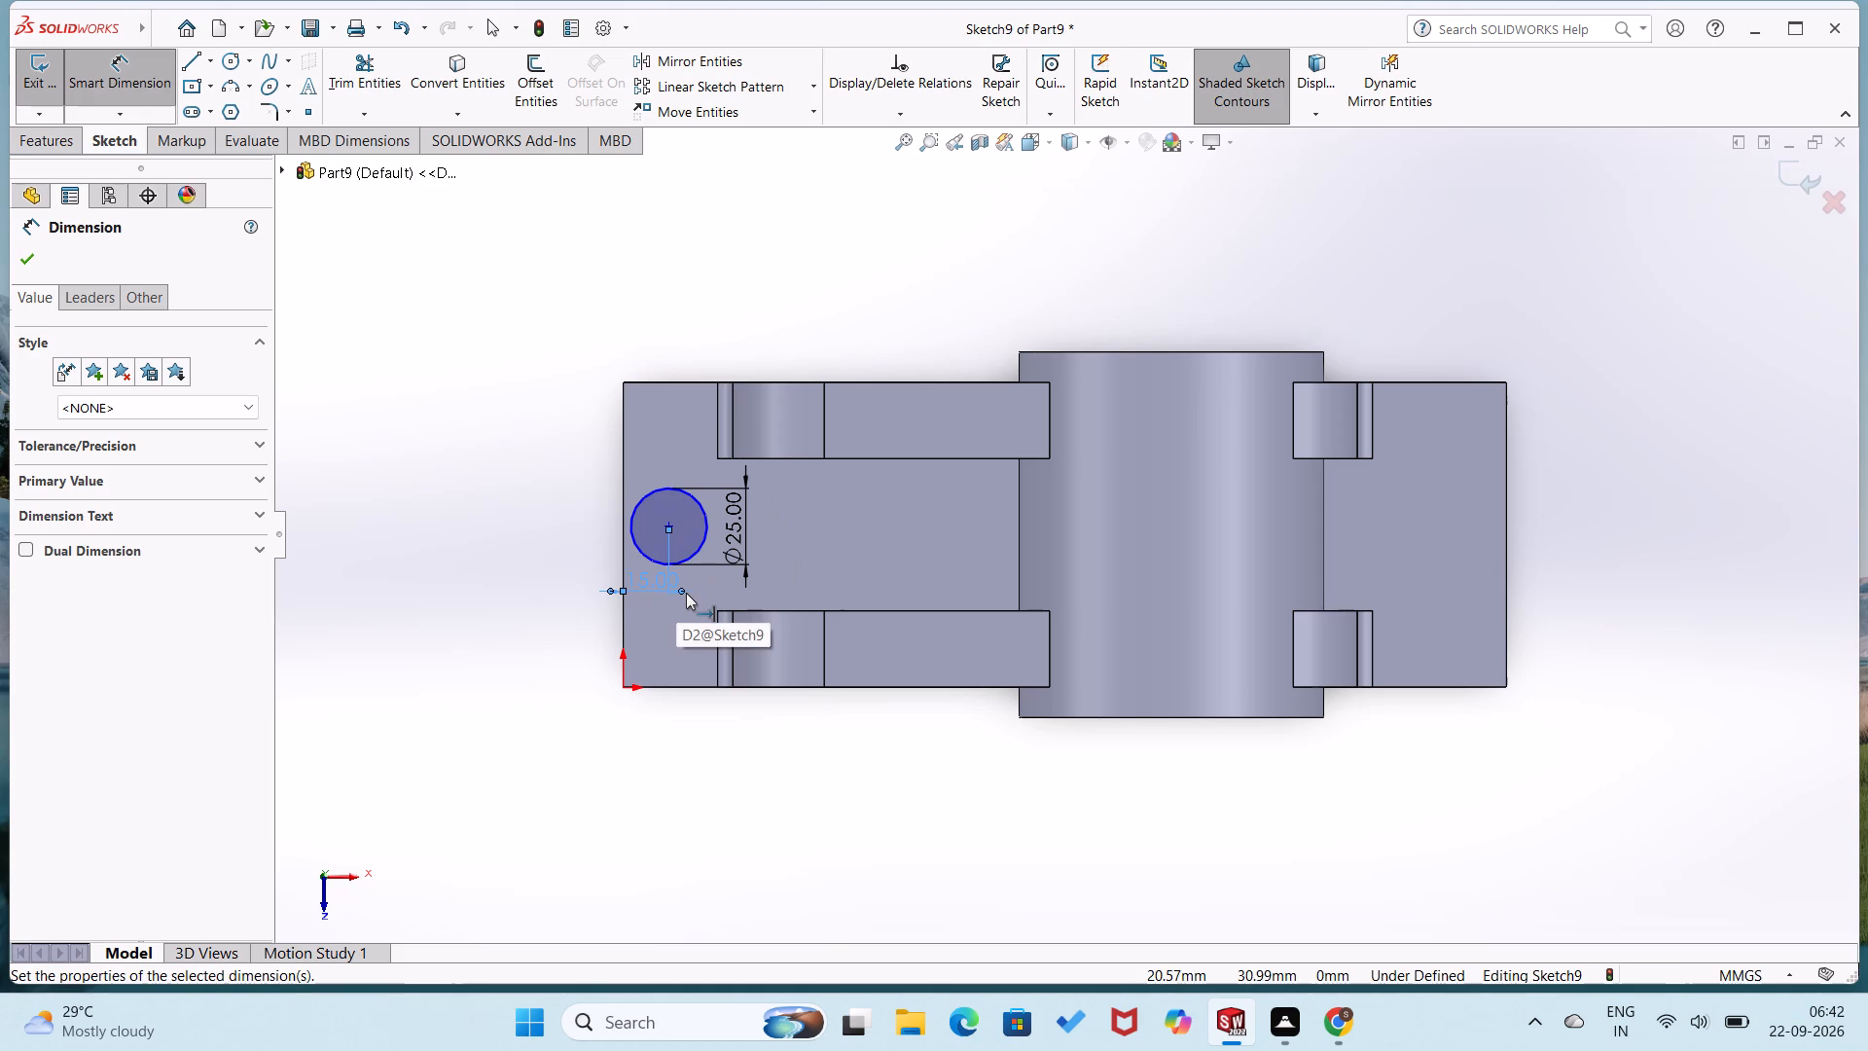
pyautogui.doubleClick(667, 590)
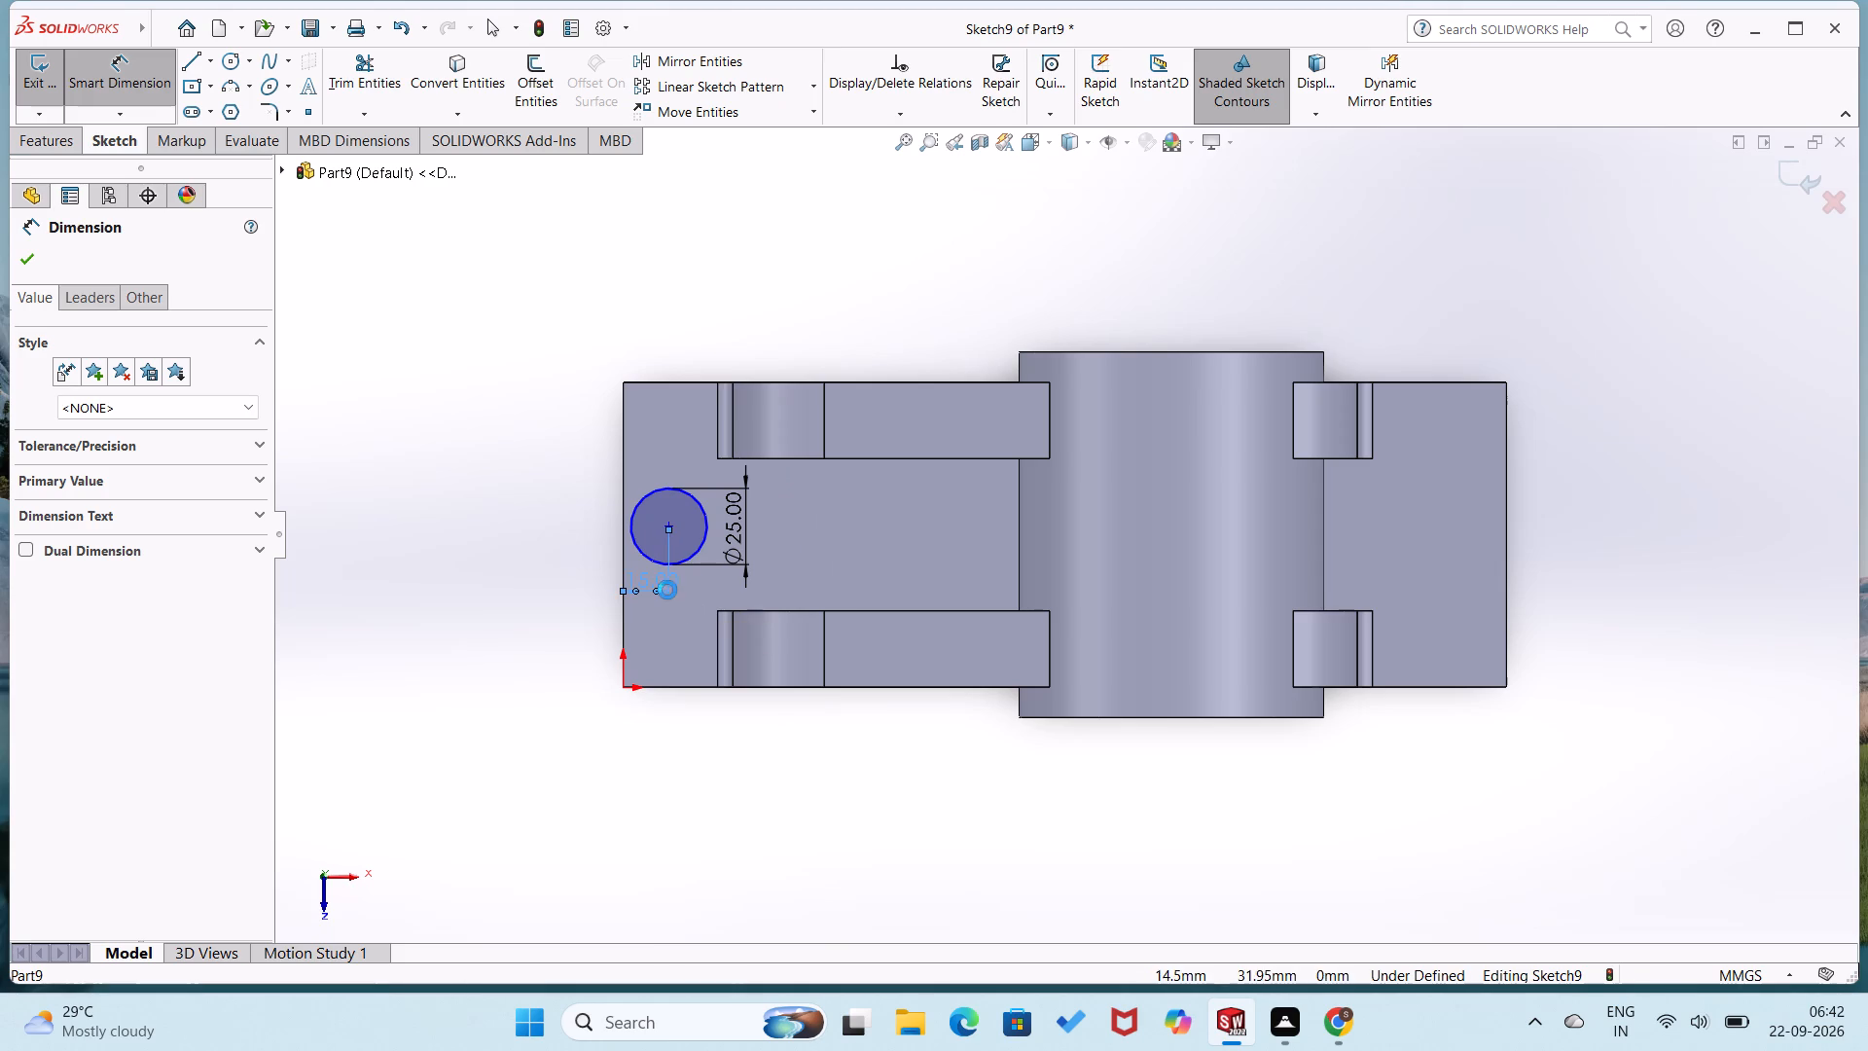
pyautogui.write('20')
pyautogui.press('Return')
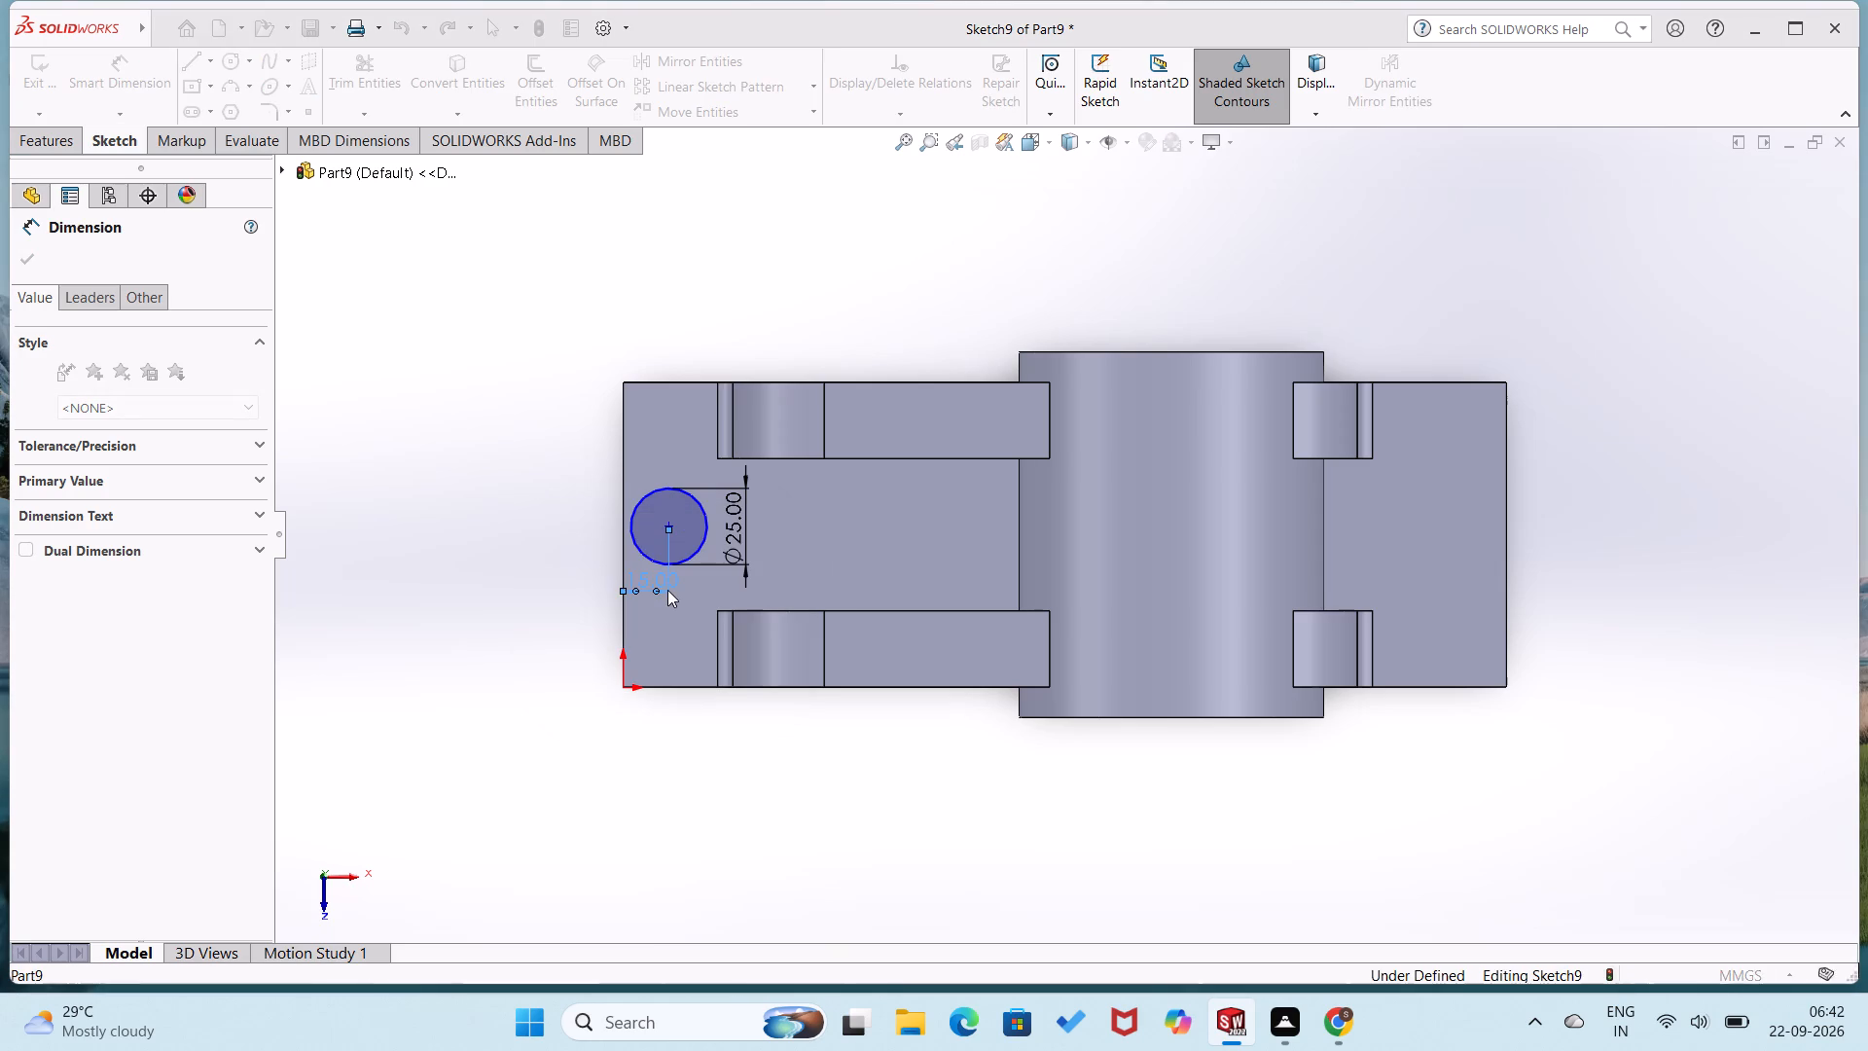
pyautogui.click(407, 575)
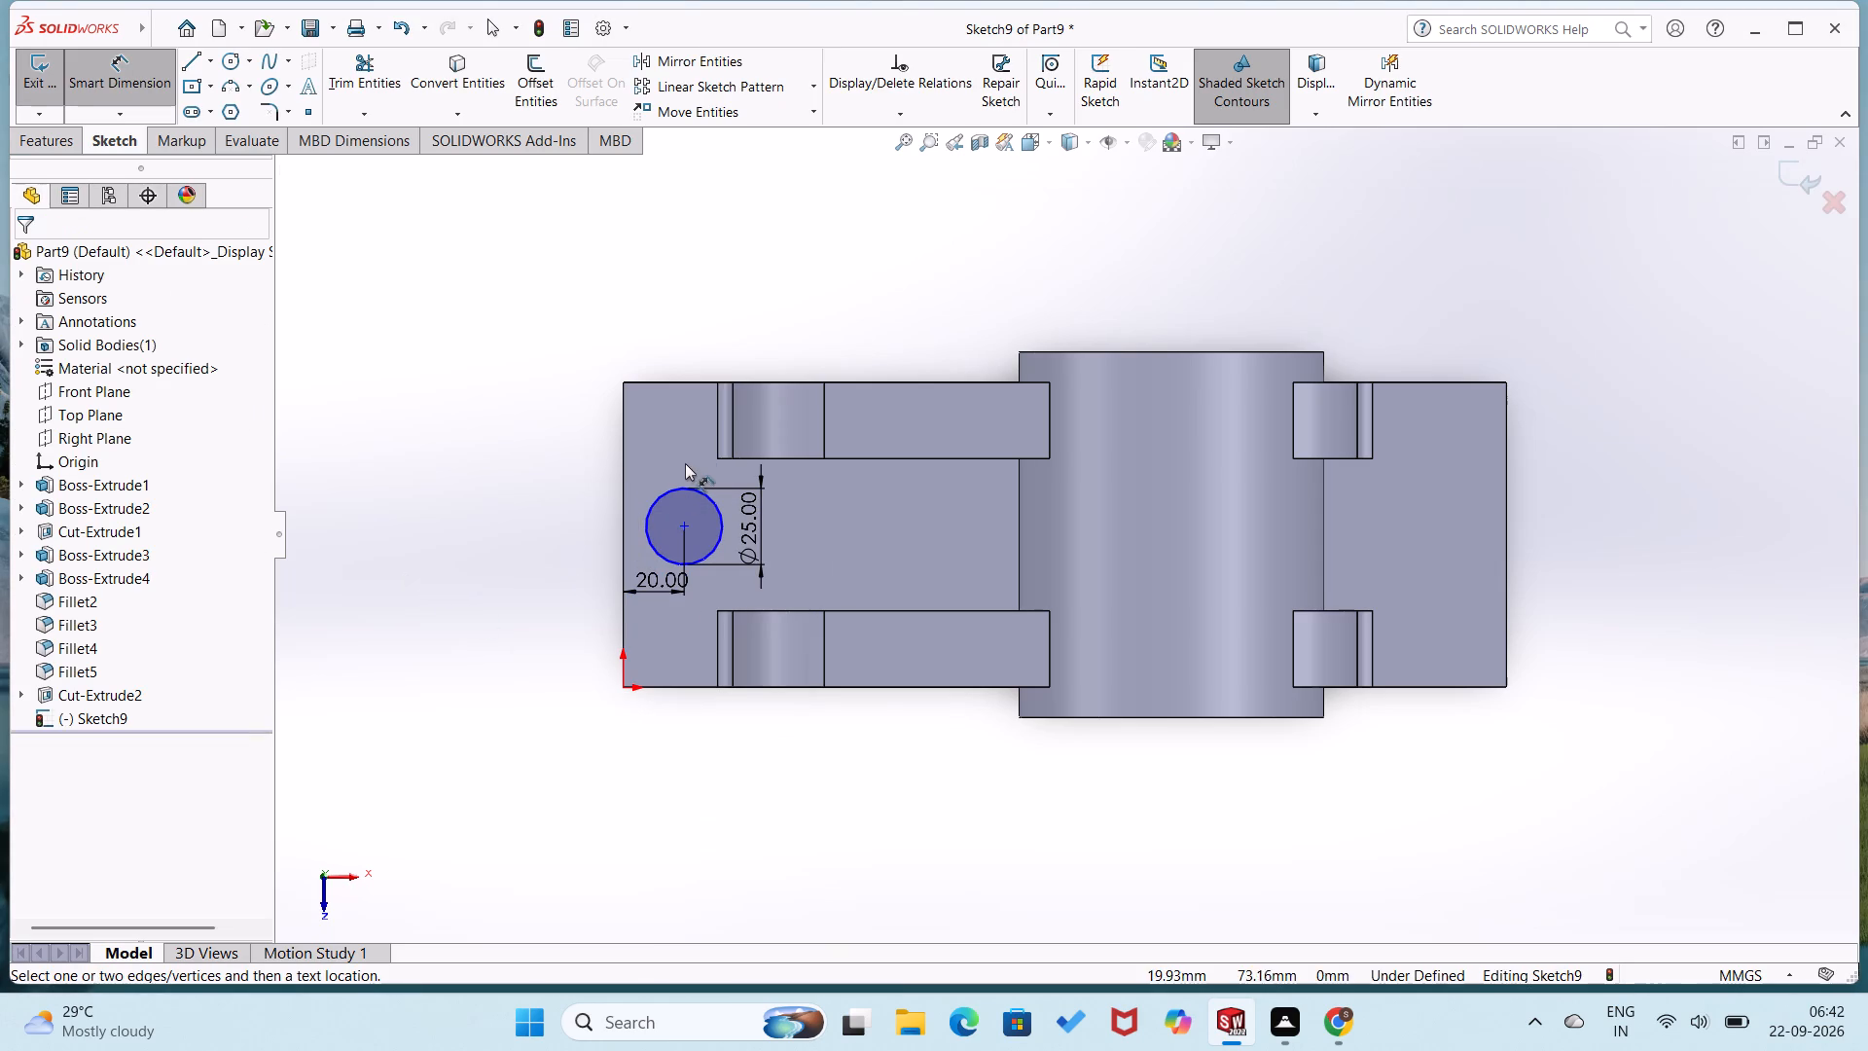
# Dimension the circle's centre 50 mm from the base's rear long edge.
pyautogui.click(669, 383)
pyautogui.click(684, 523)
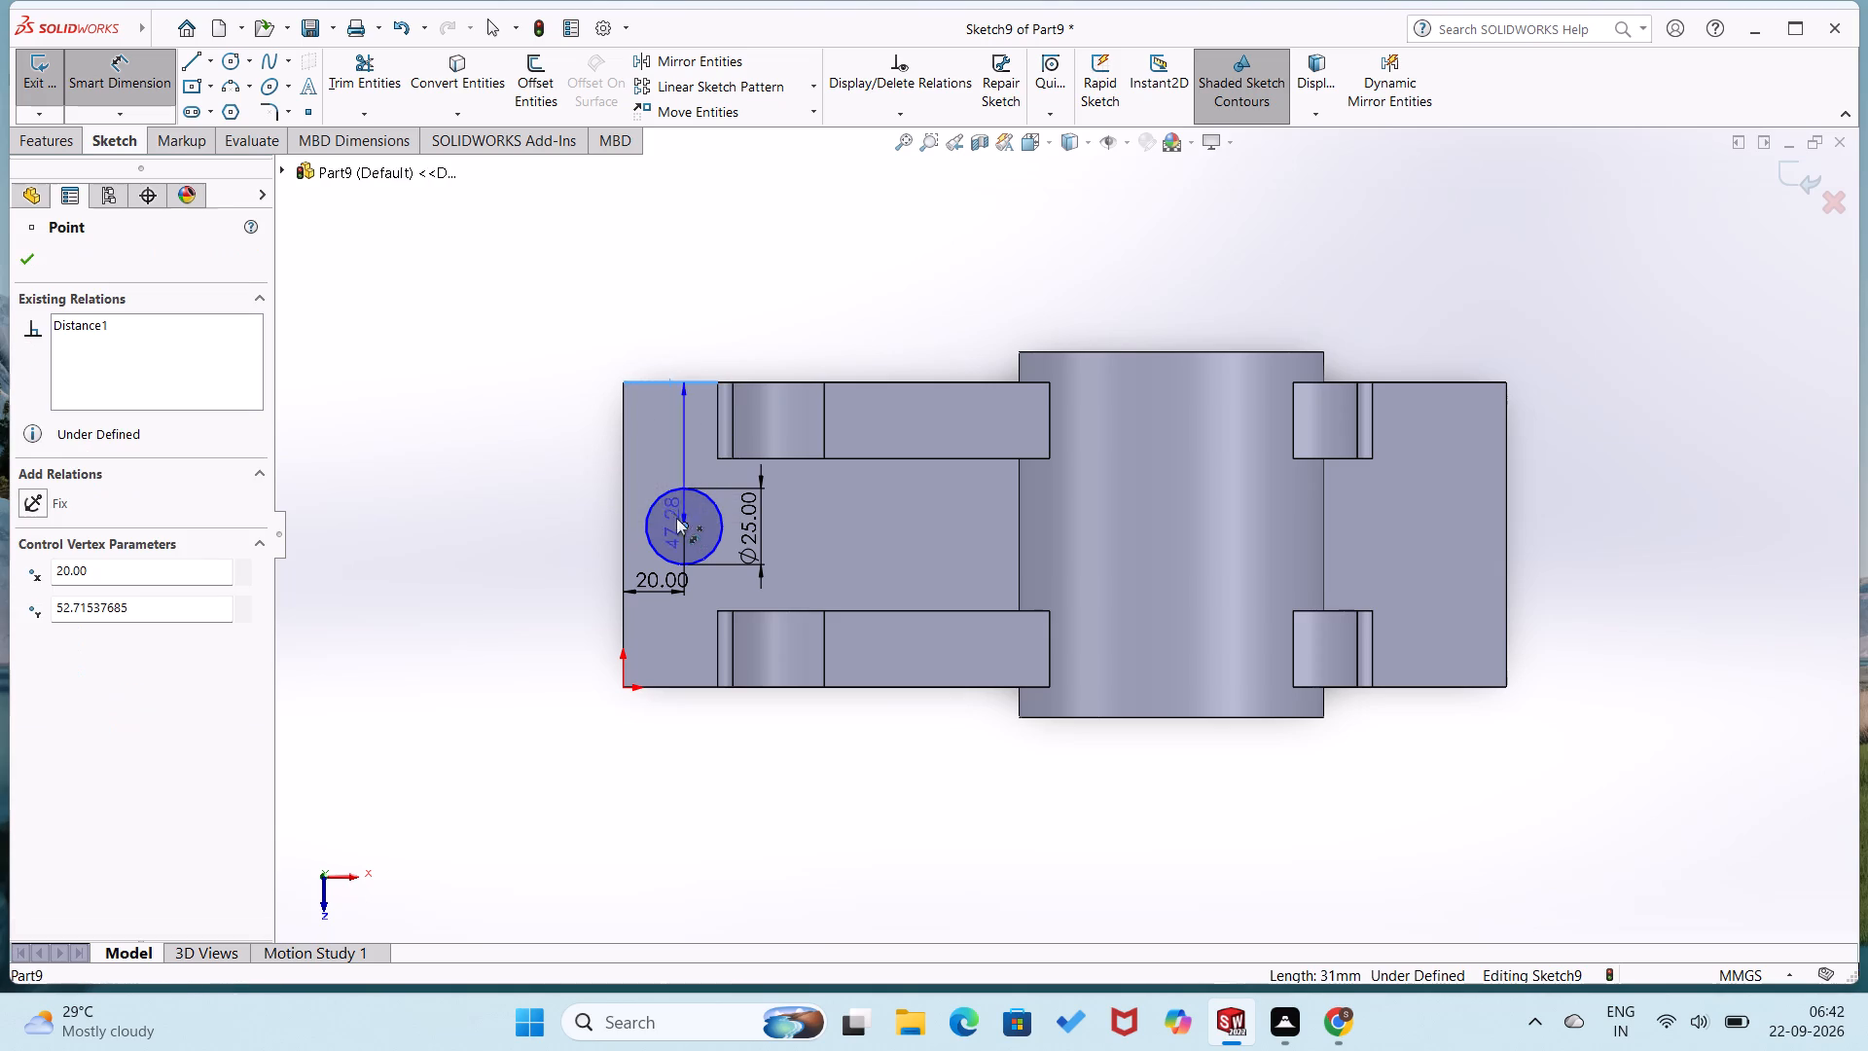
pyautogui.click(665, 464)
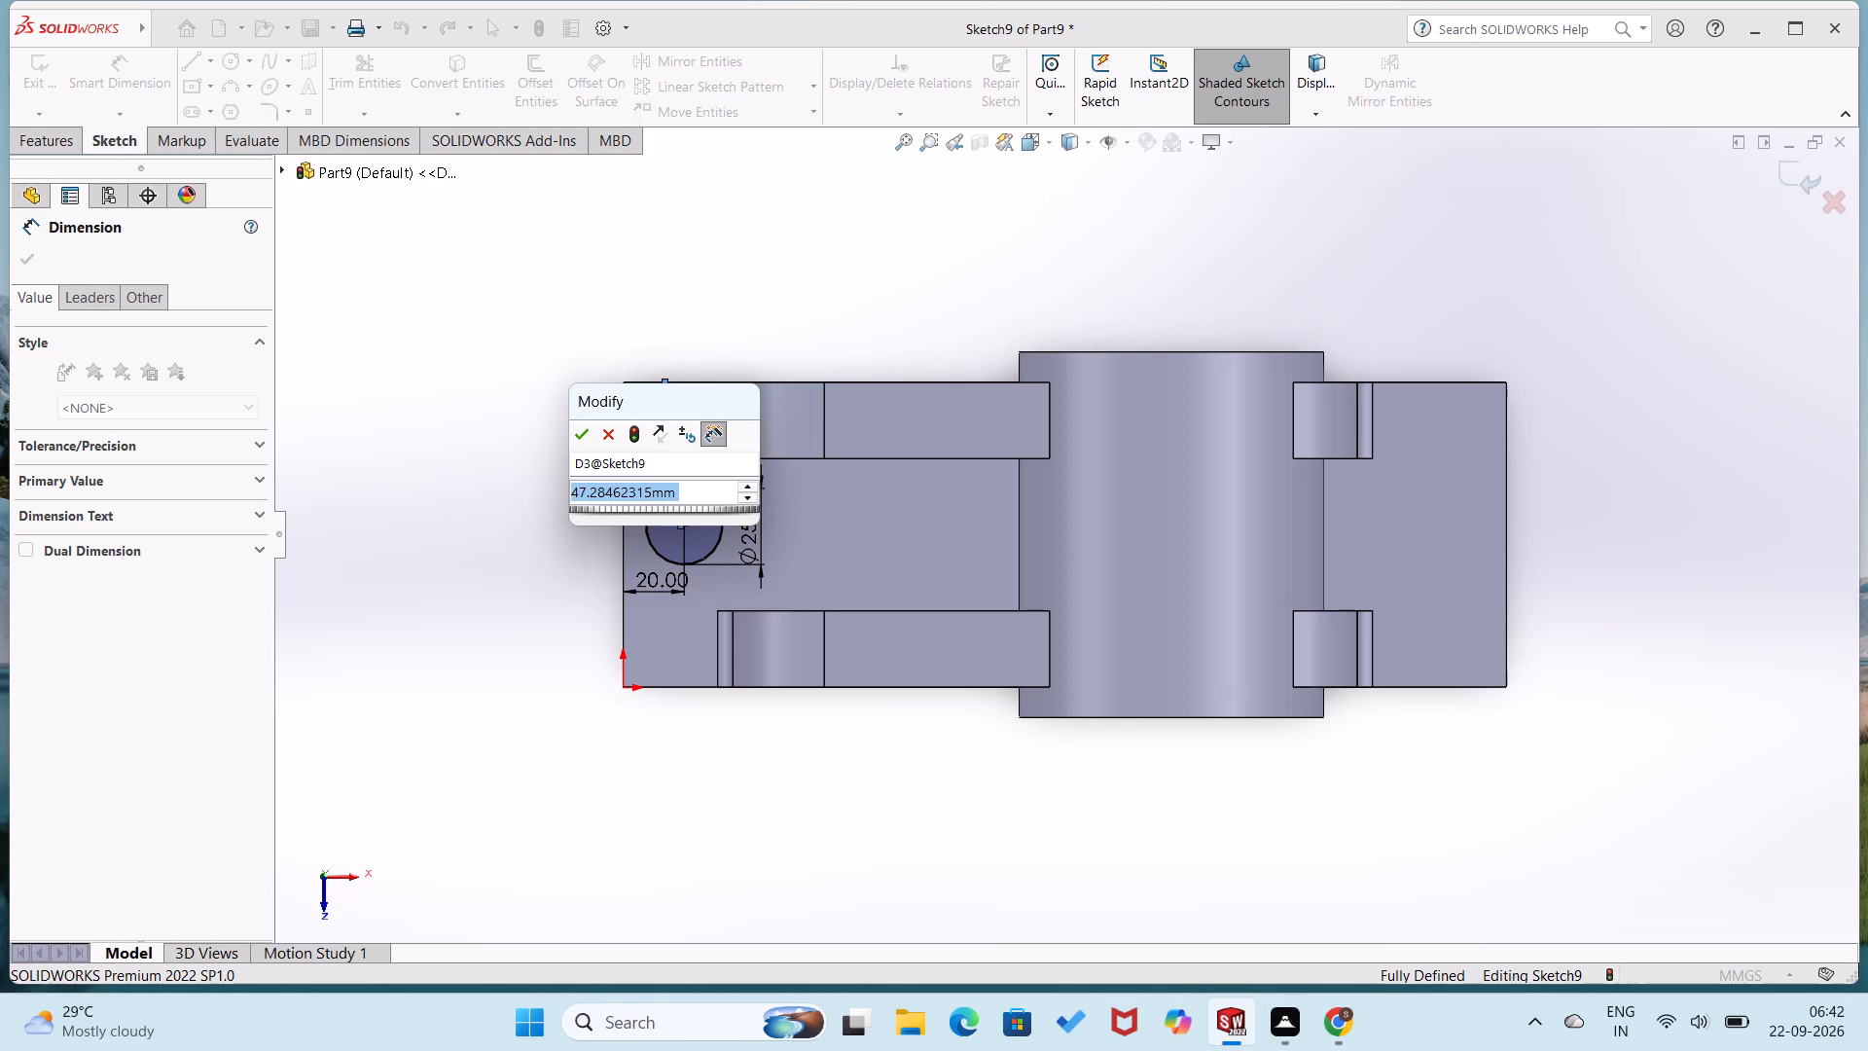
pyautogui.write('50')
pyautogui.press('Return')
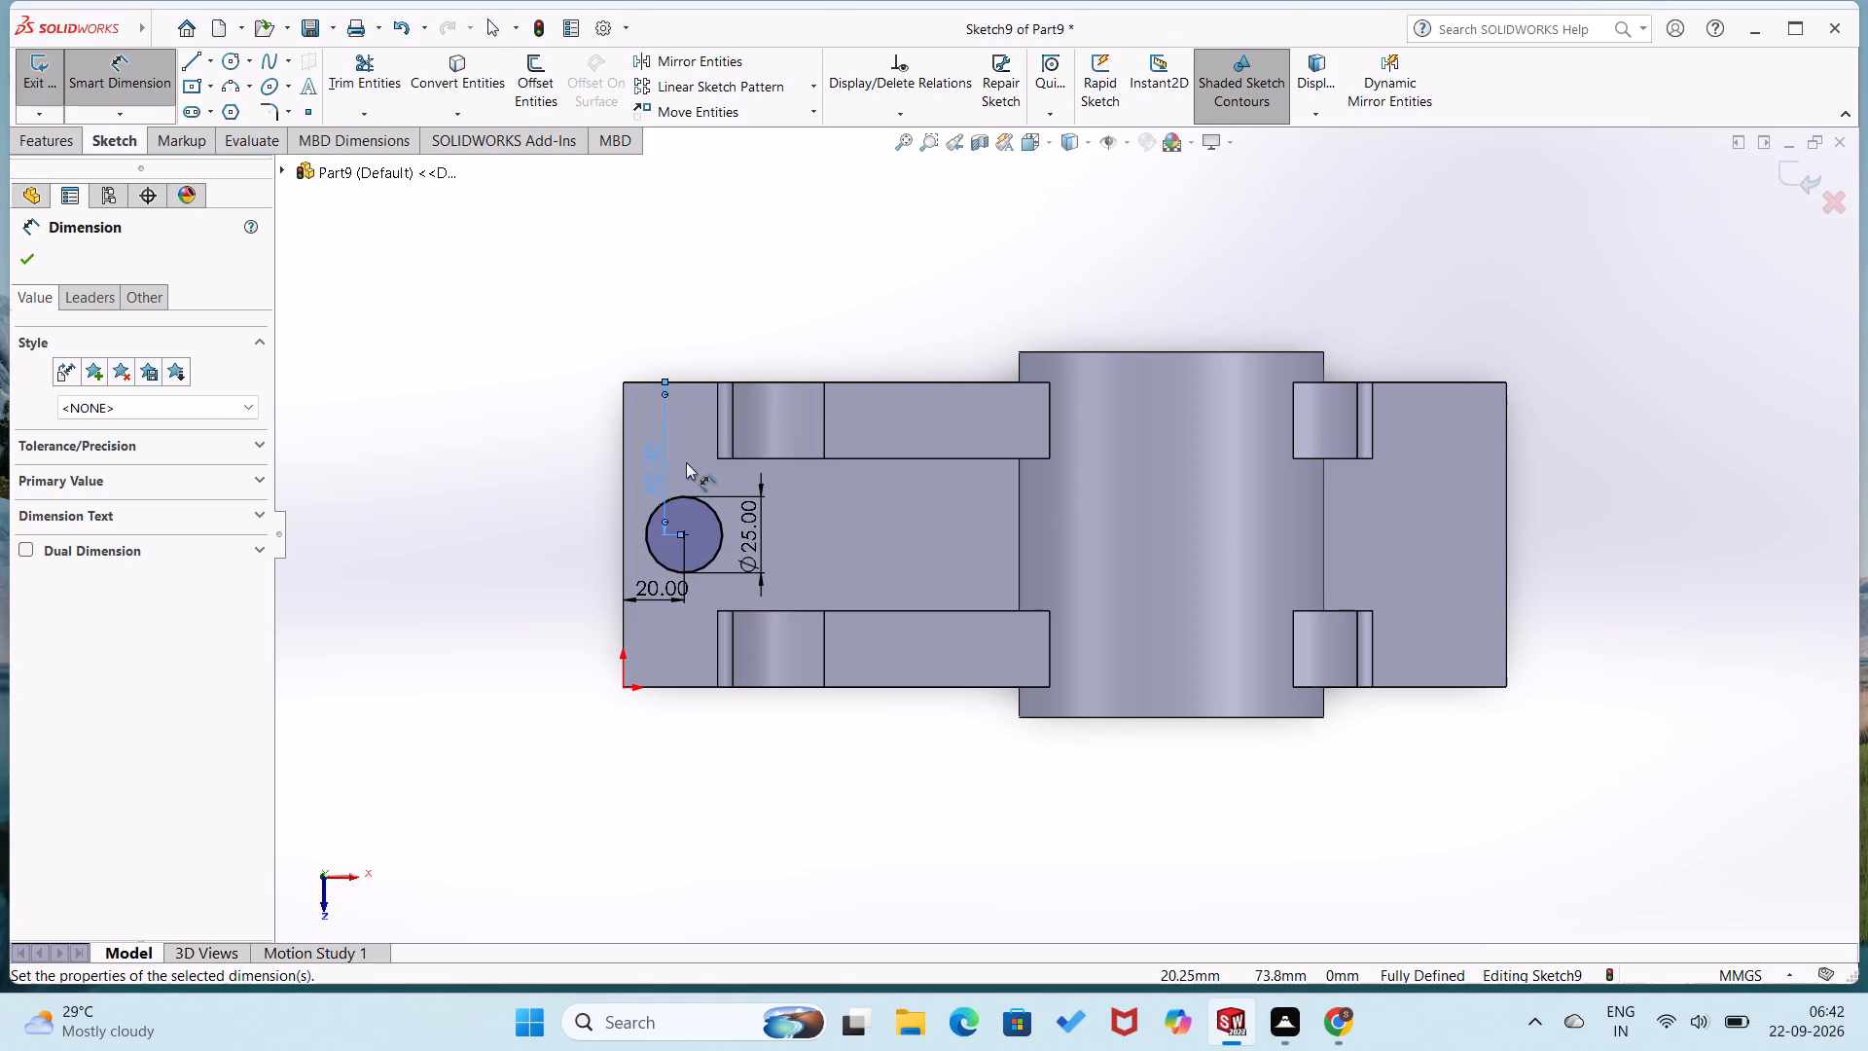
pyautogui.click(576, 441)
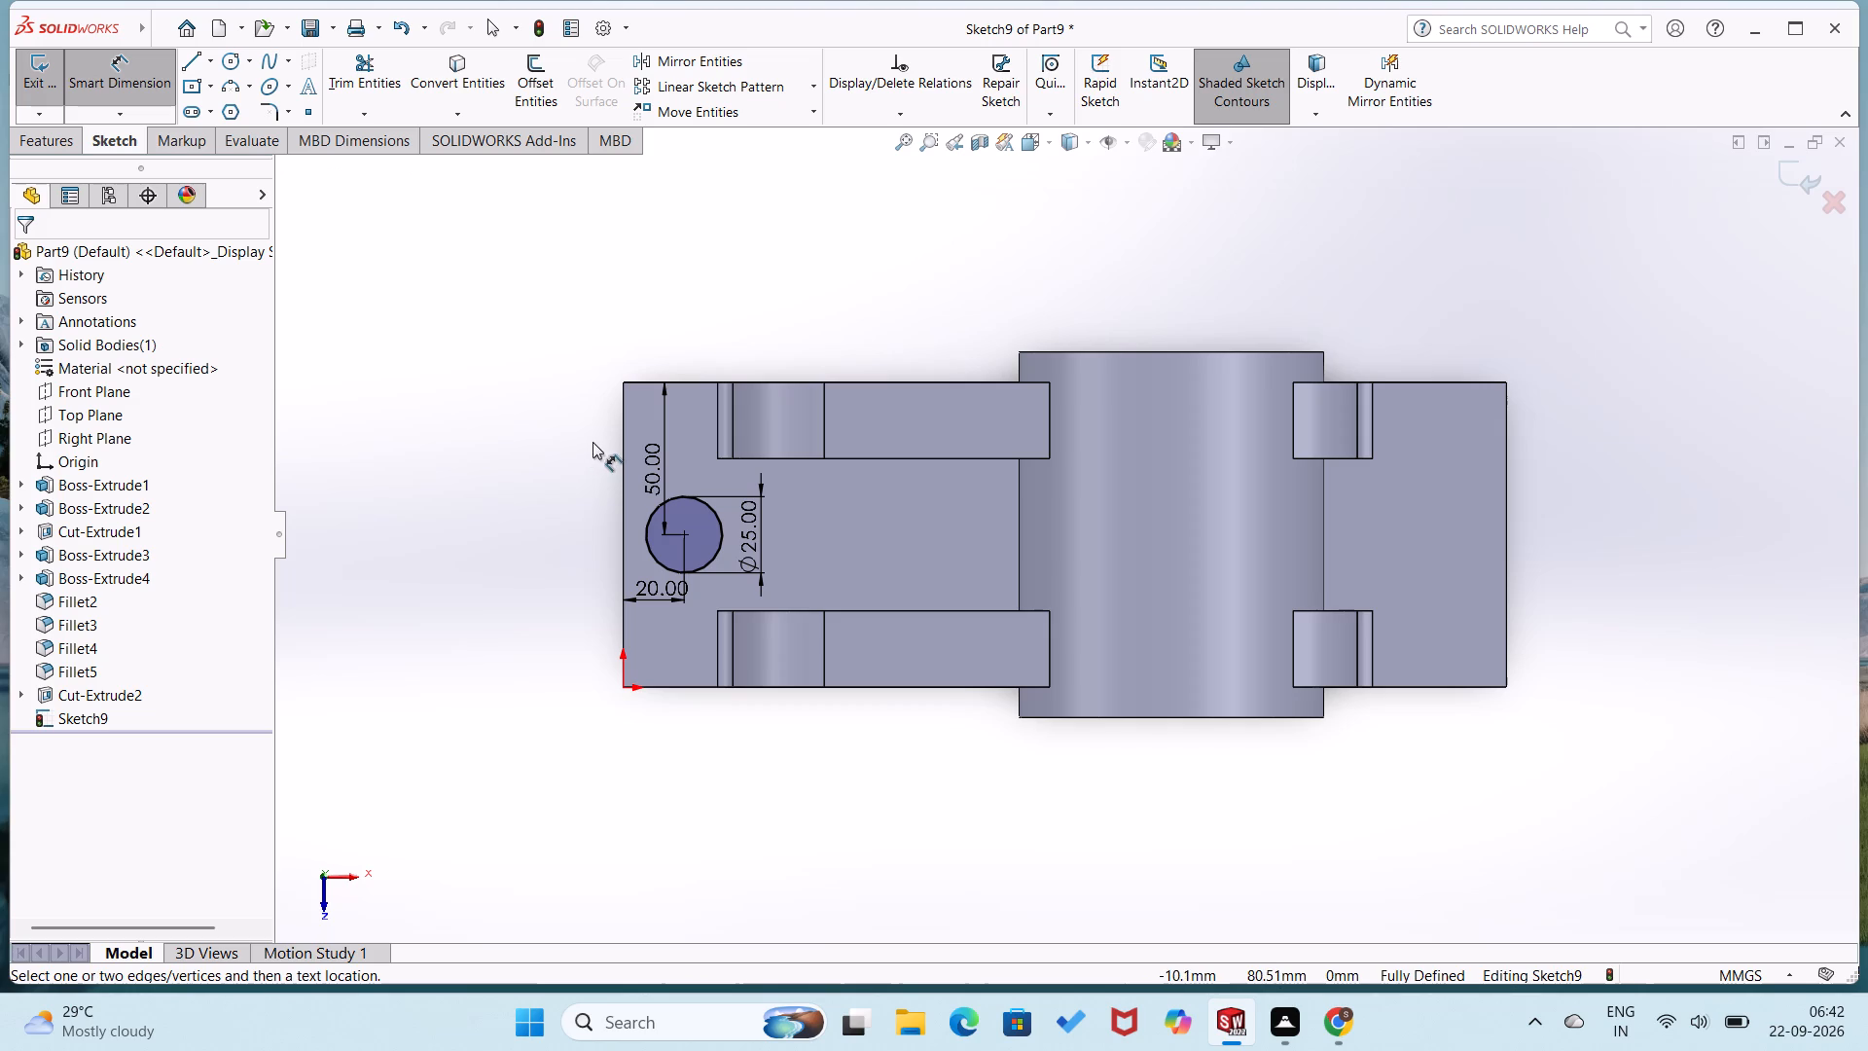
# Extrude-cut the 25 mm circle through the base with the Through All end condition.
pyautogui.click(58, 157)
pyautogui.click(58, 136)
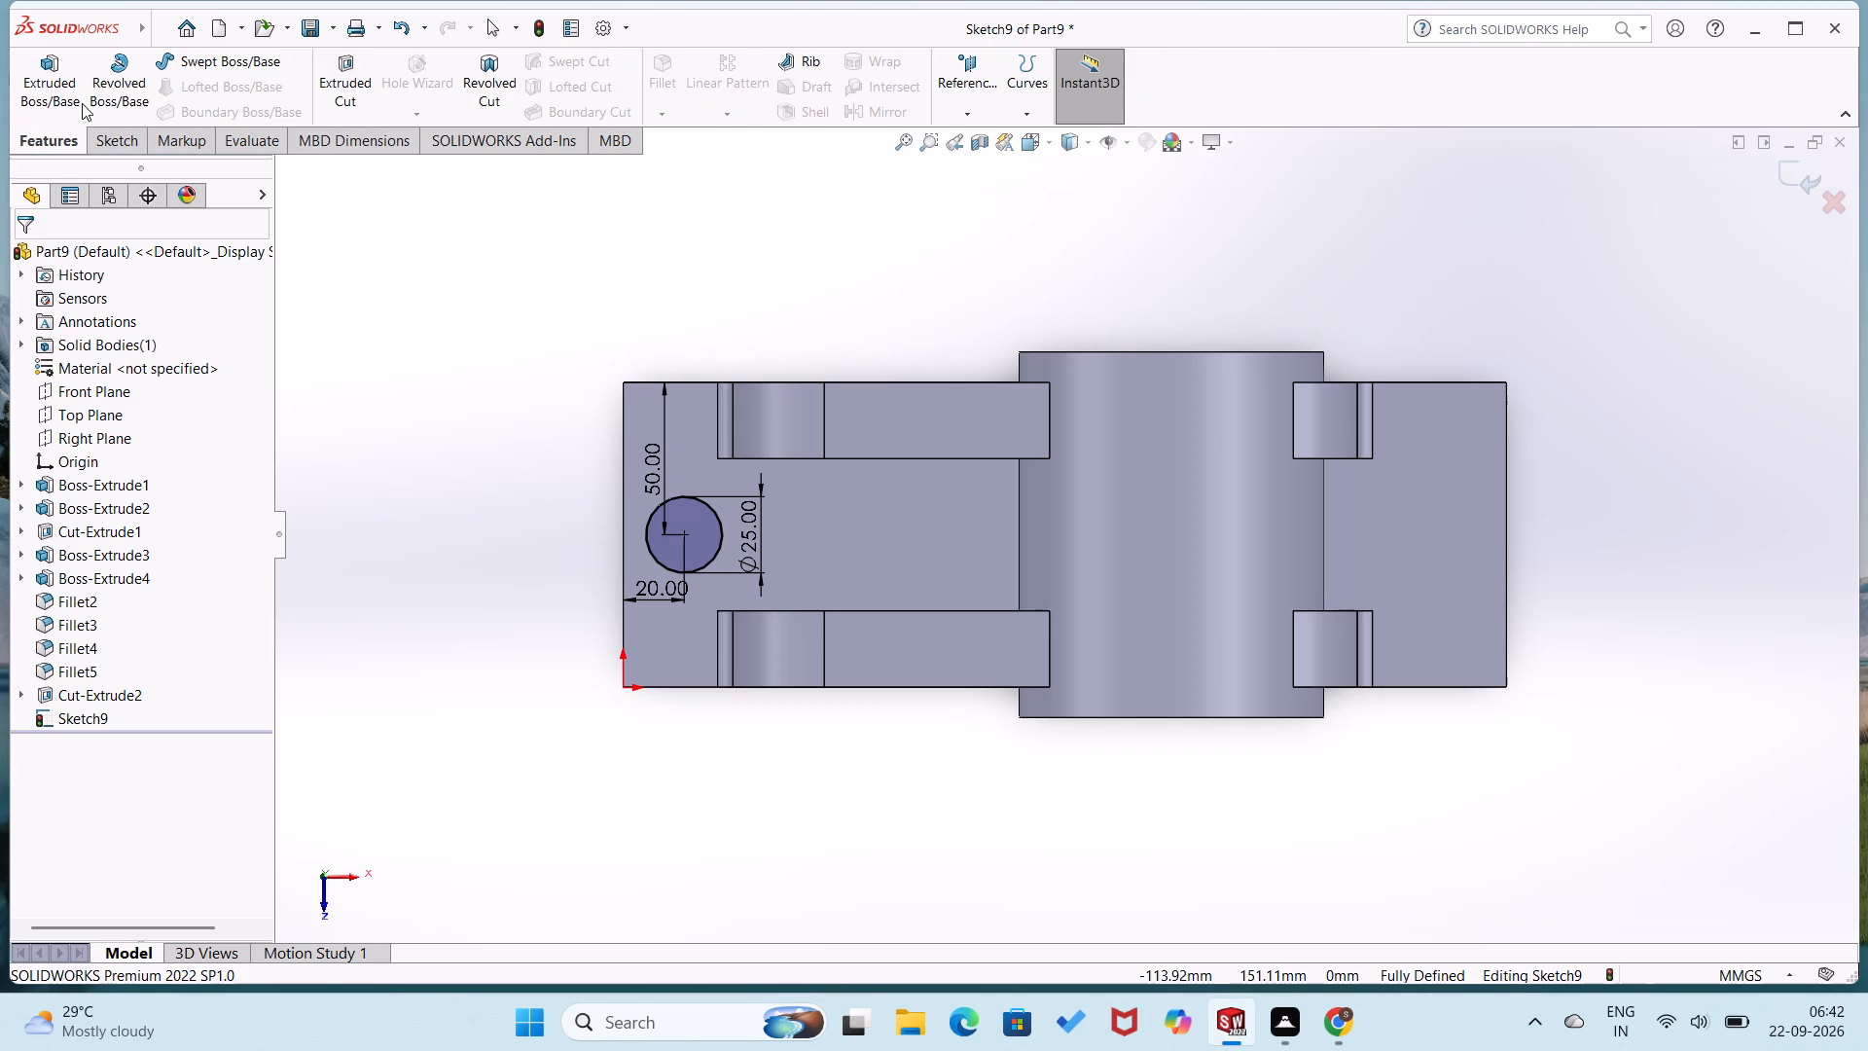
pyautogui.click(355, 98)
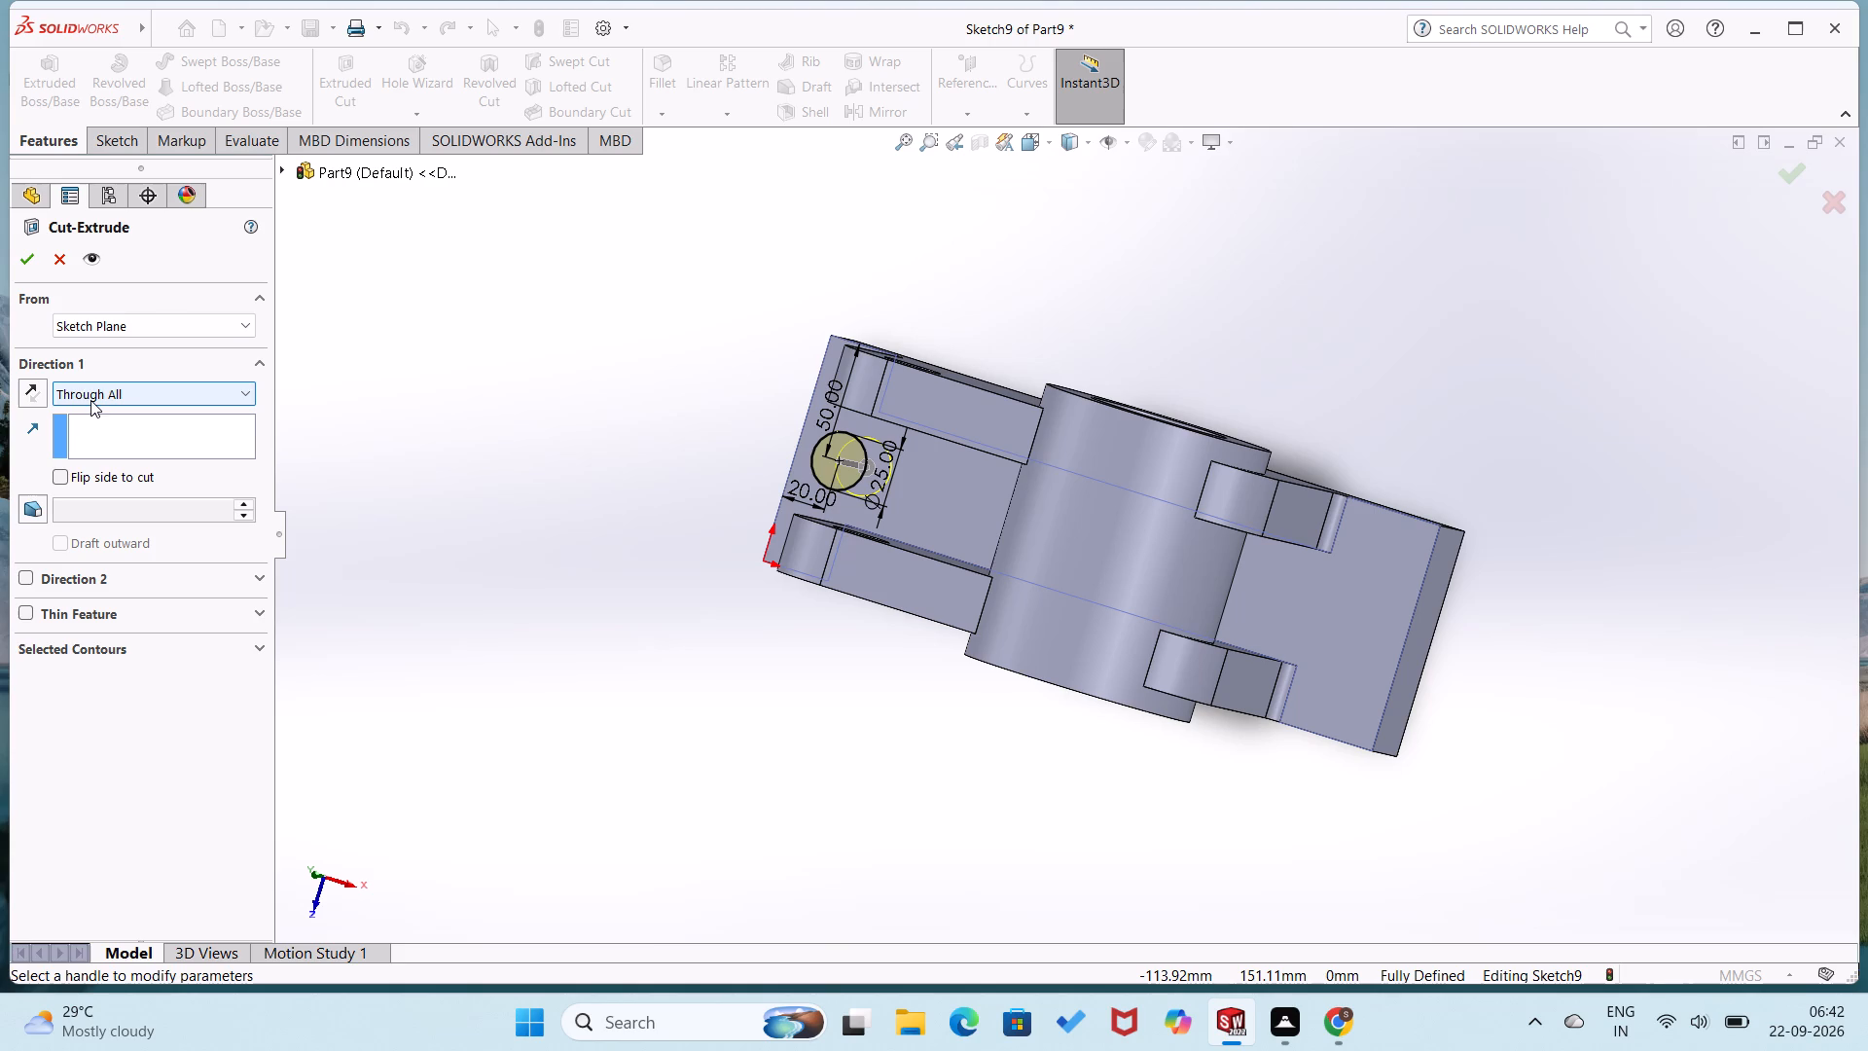
pyautogui.click(23, 258)
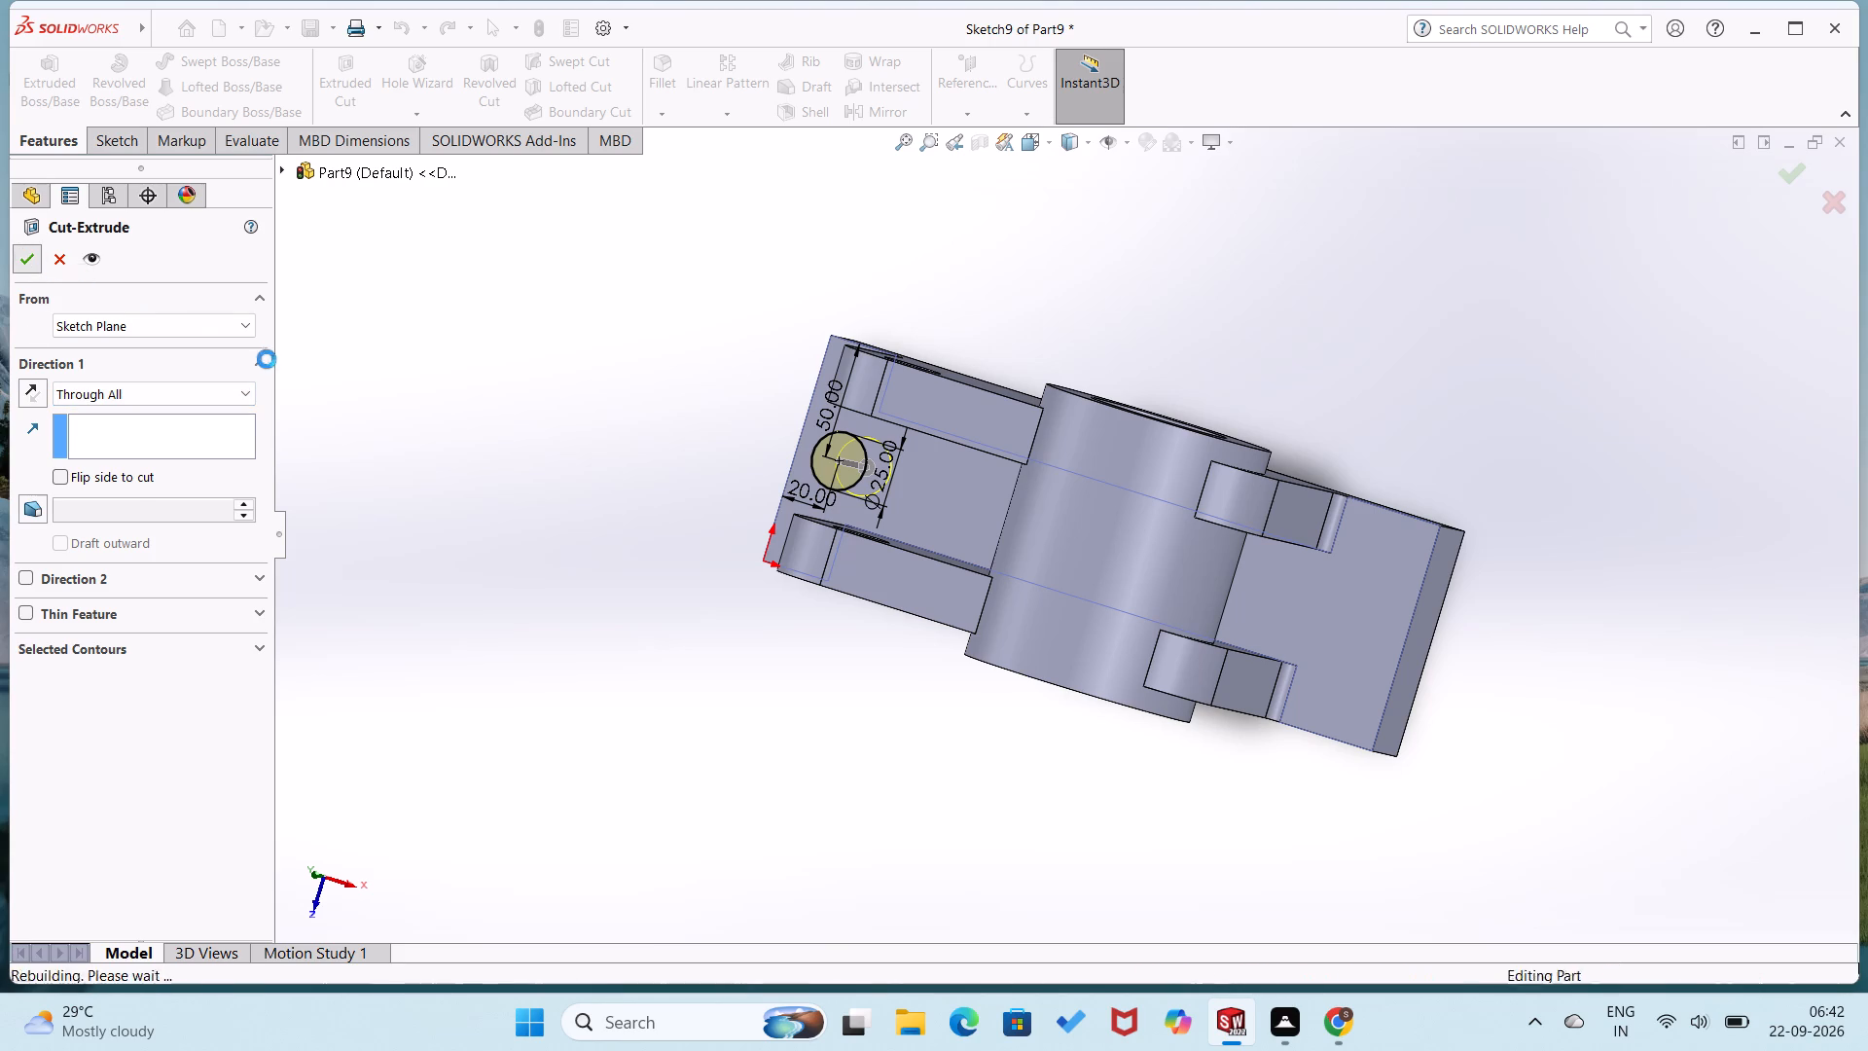
pyautogui.click(349, 372)
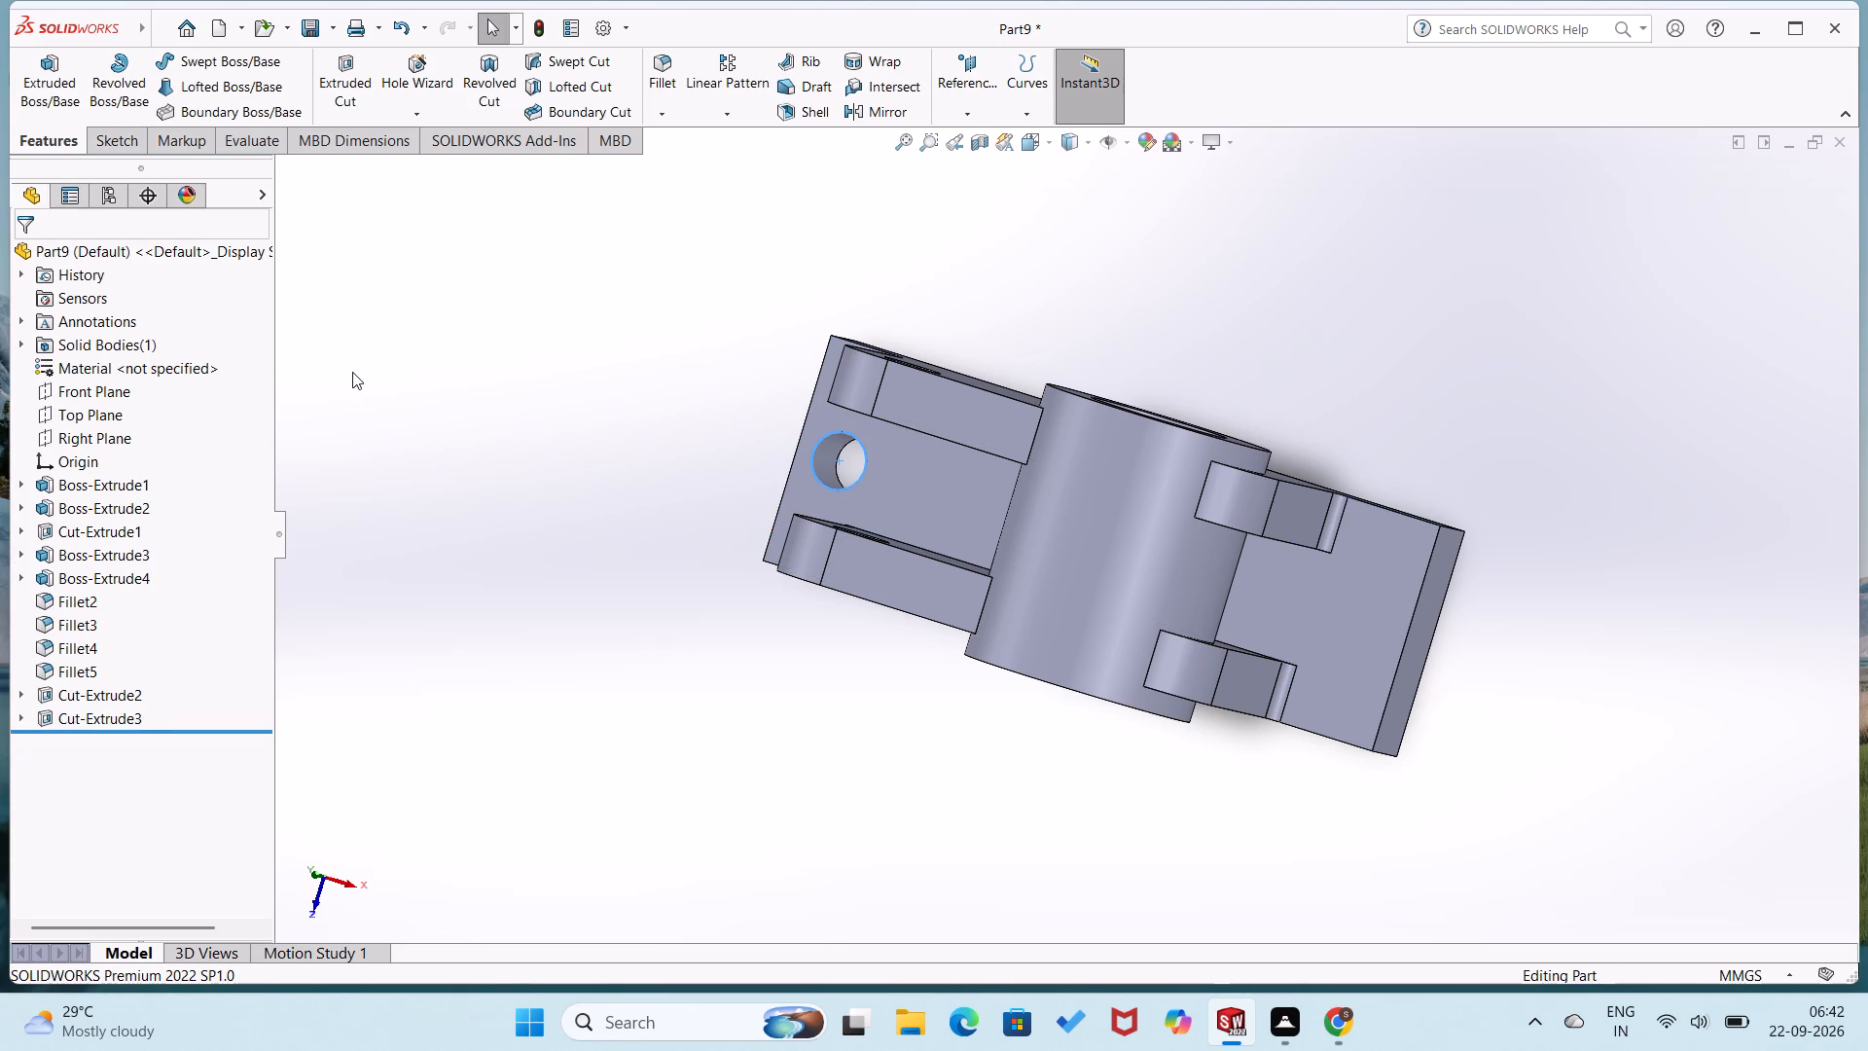
# Open a new sketch on the base's top face, at the end nearest the cylinder.
pyautogui.hotkey('ctrl', '7')
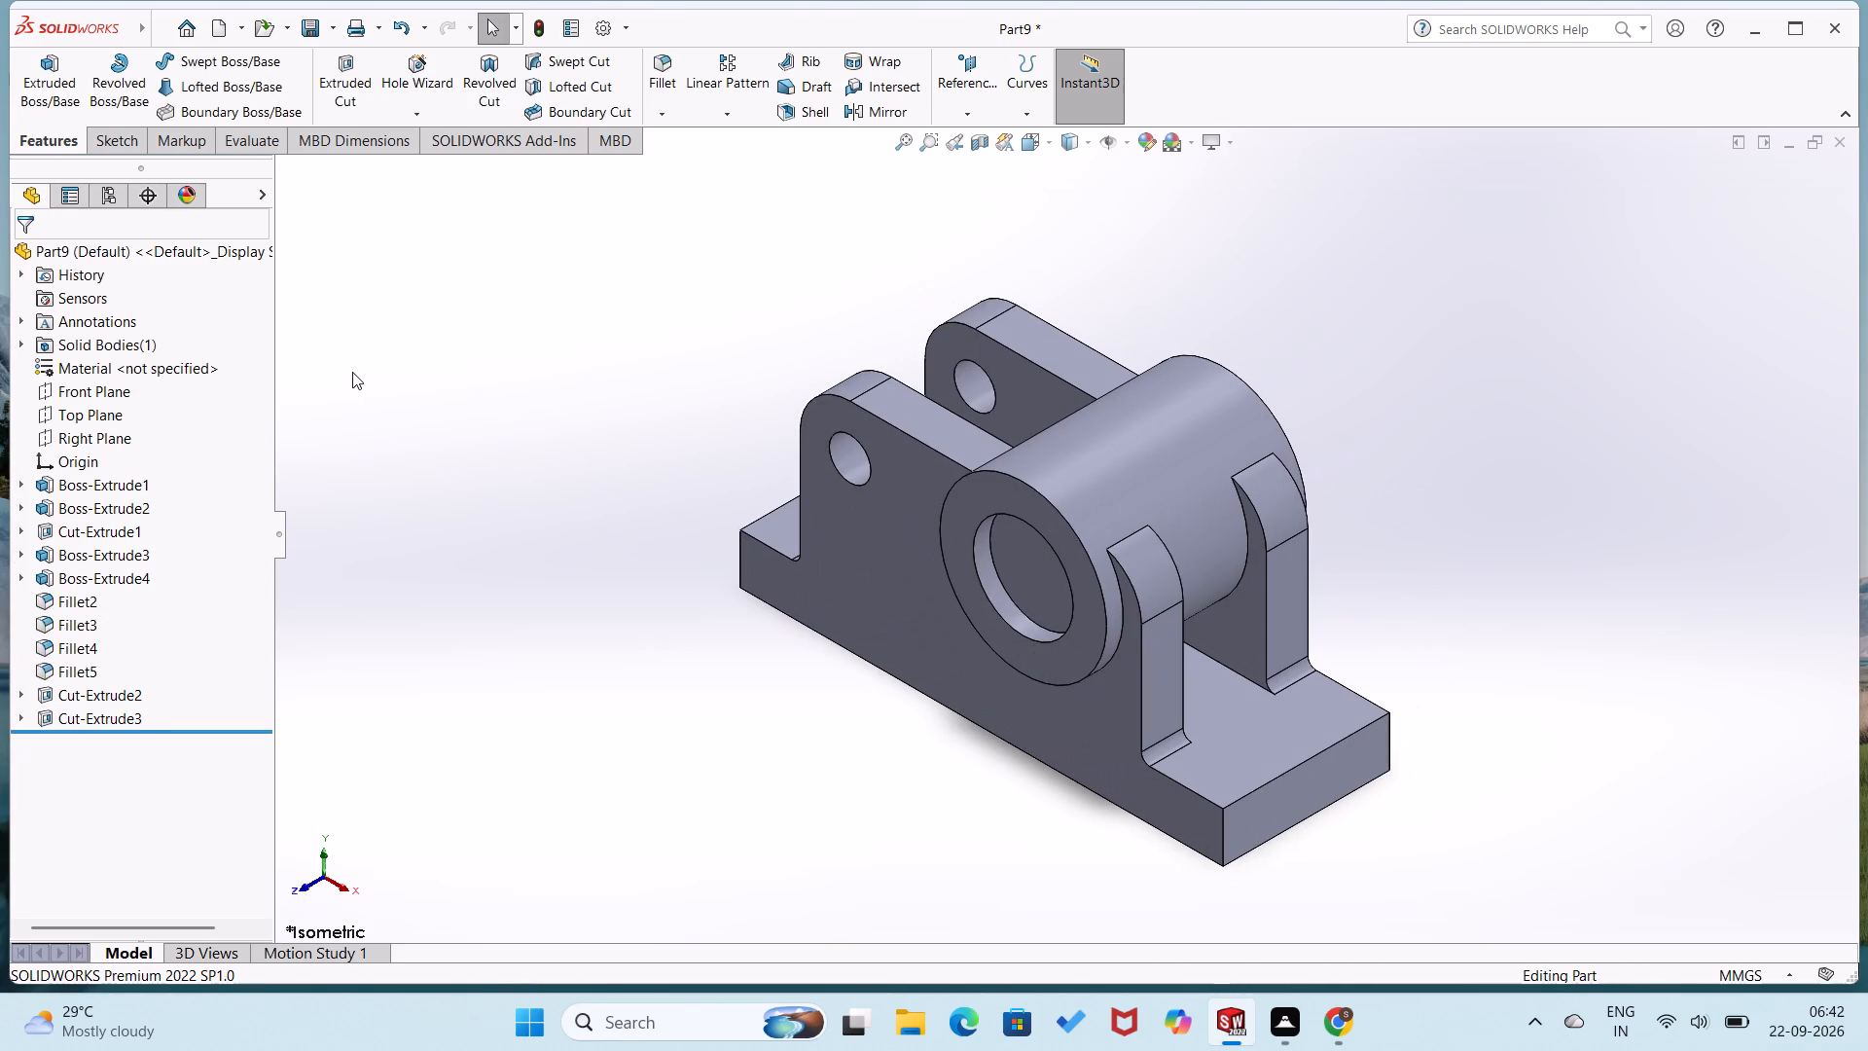
pyautogui.moveTo(279, 484); pyautogui.dragTo(397, 516, button='middle')
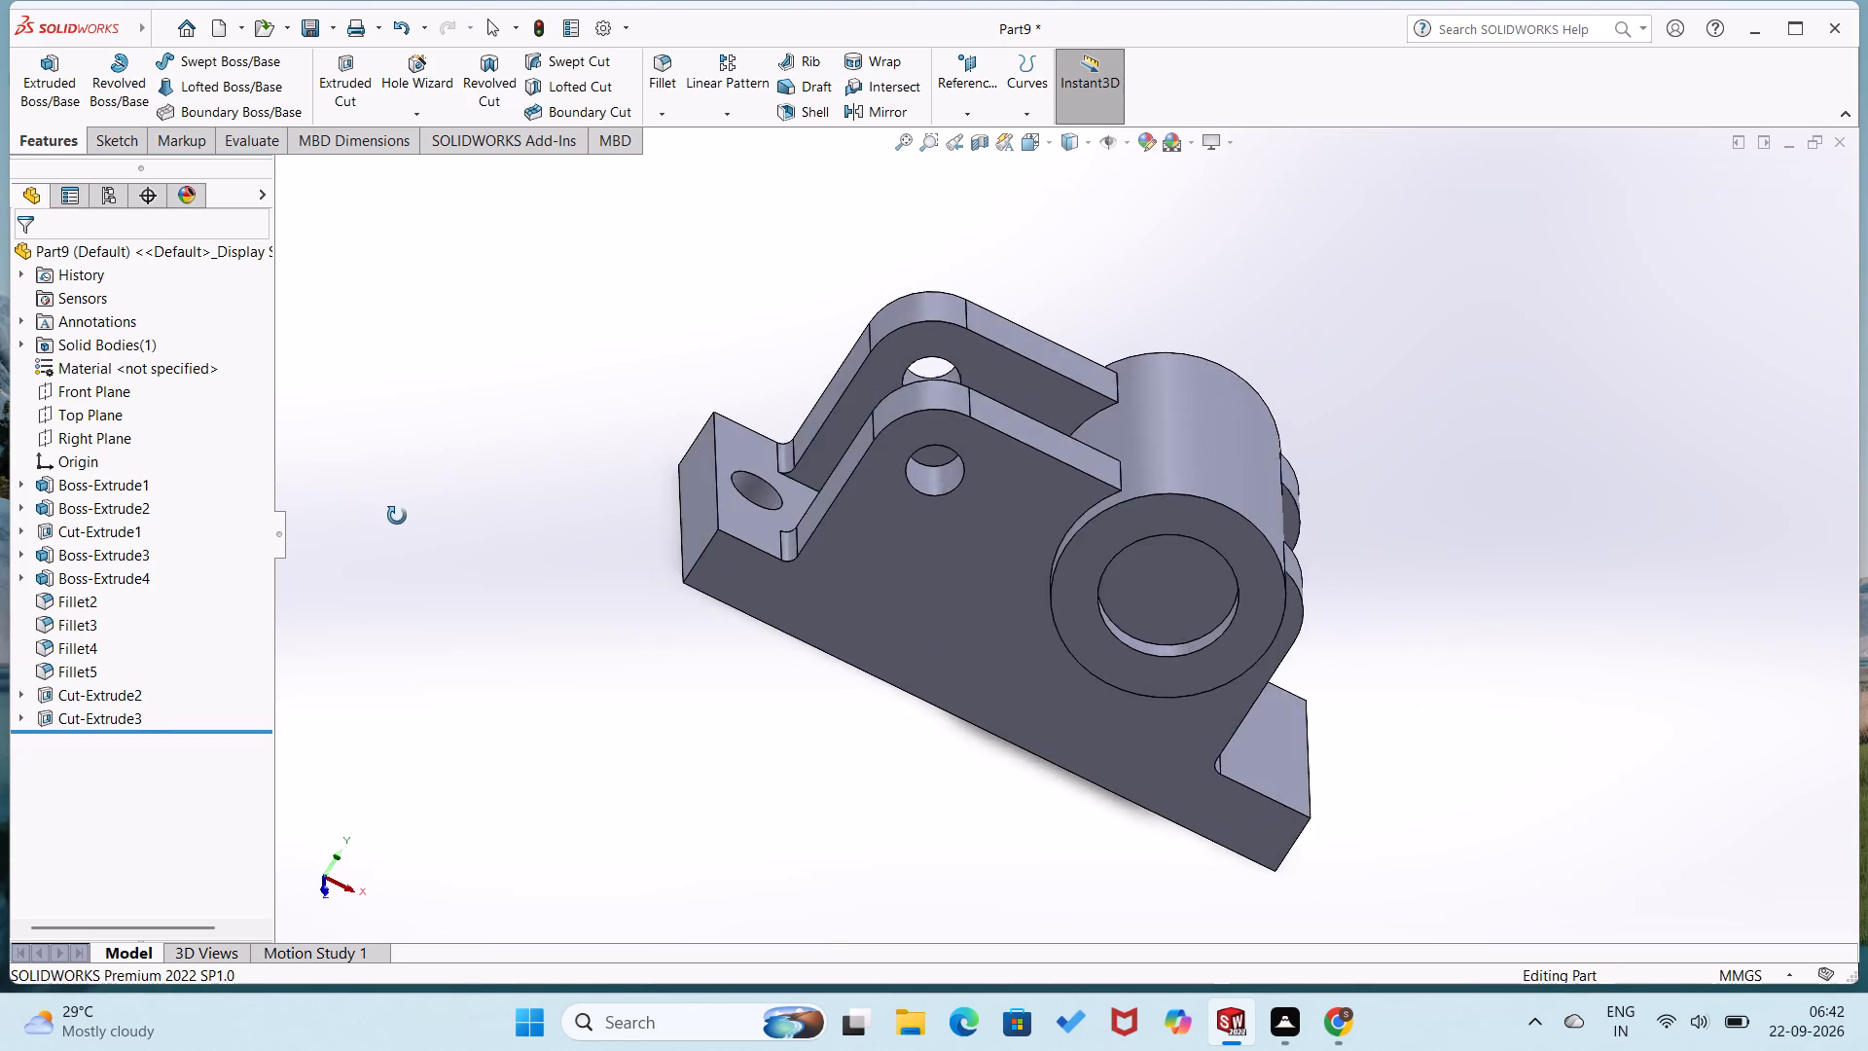
pyautogui.moveTo(397, 516); pyautogui.dragTo(361, 561, button='middle')
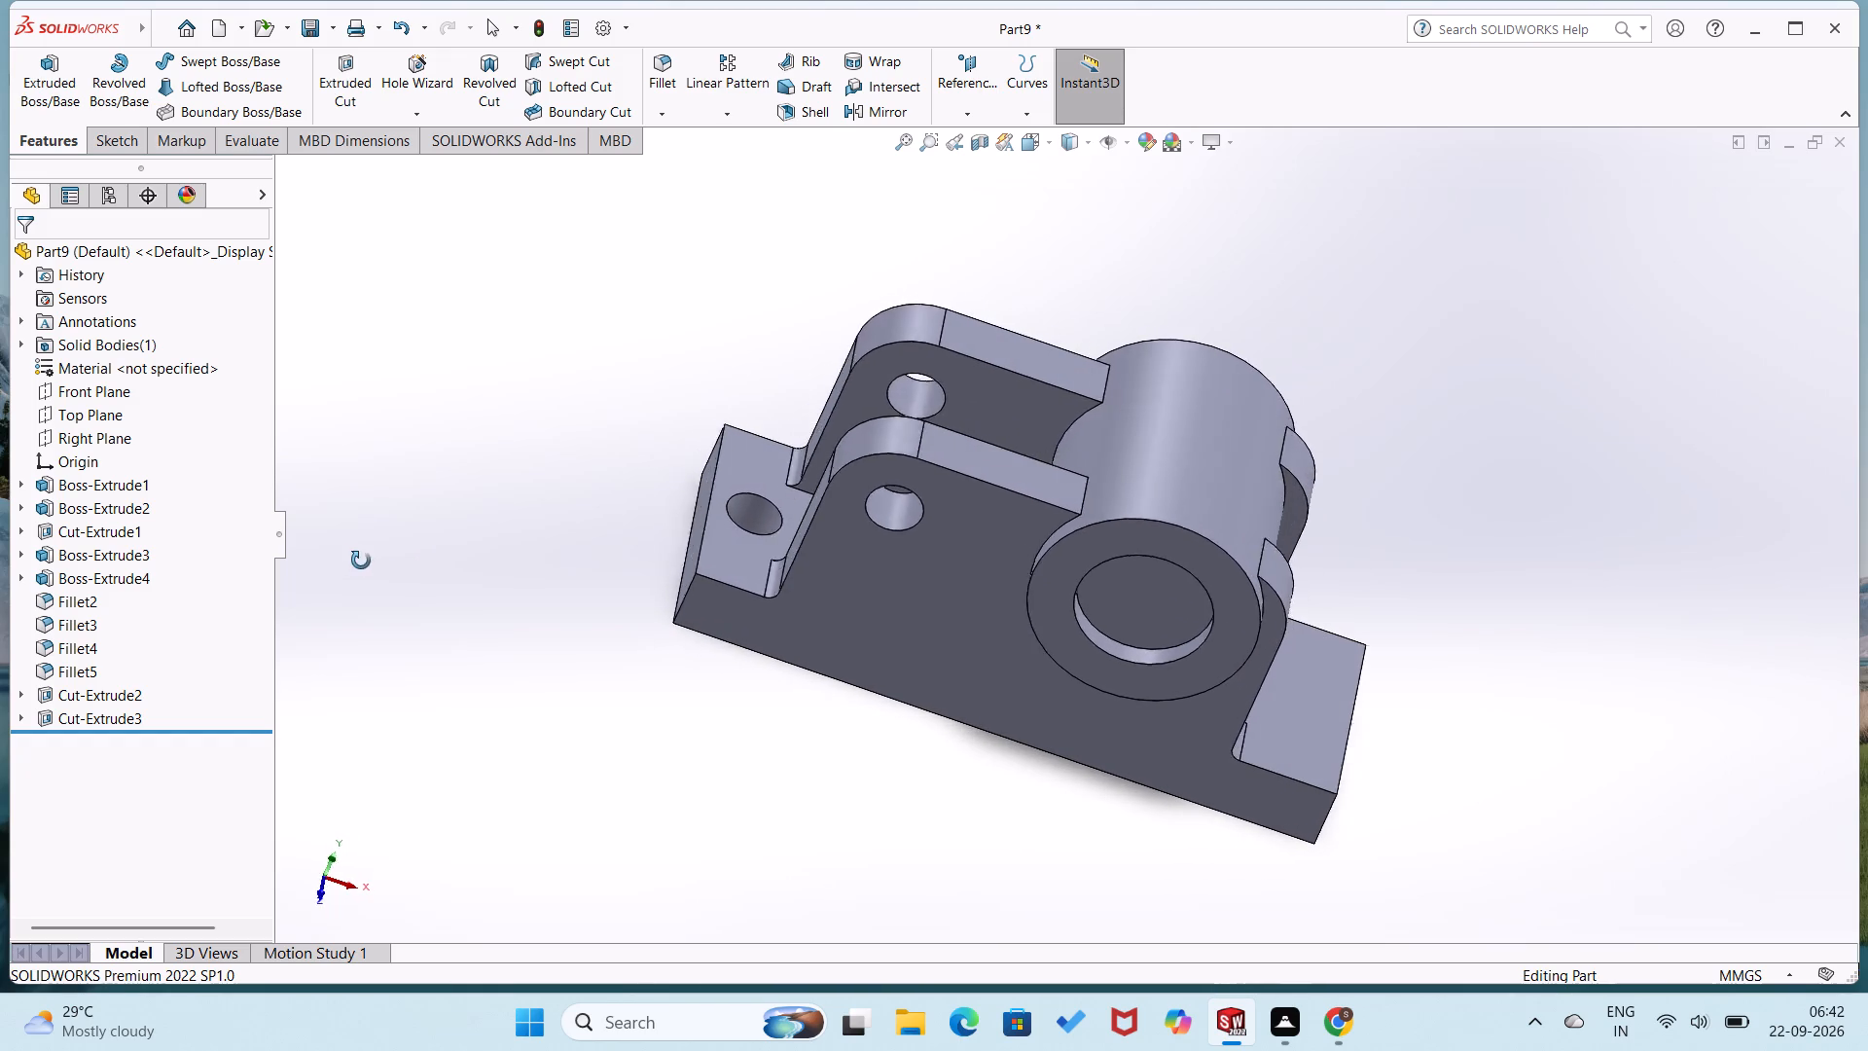
pyautogui.moveTo(361, 561); pyautogui.dragTo(341, 543, button='middle')
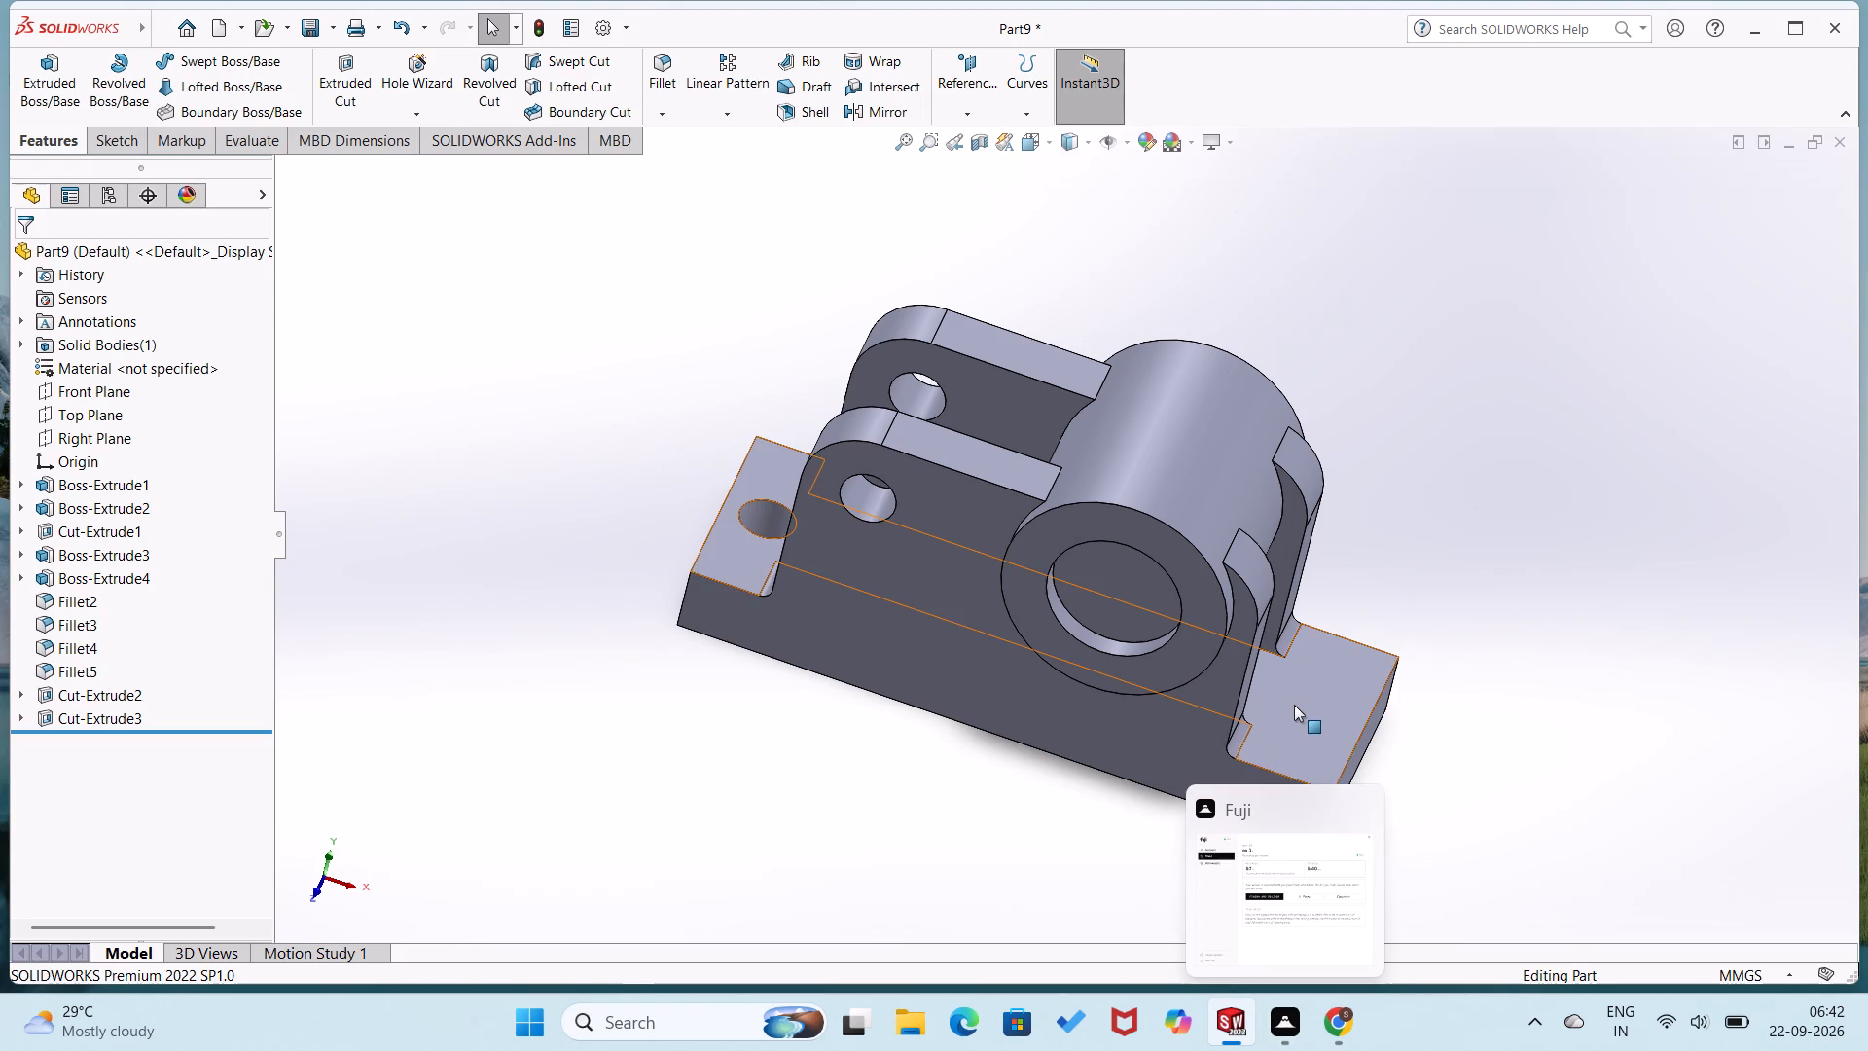
pyautogui.rightClick(1302, 702)
pyautogui.click(1352, 537)
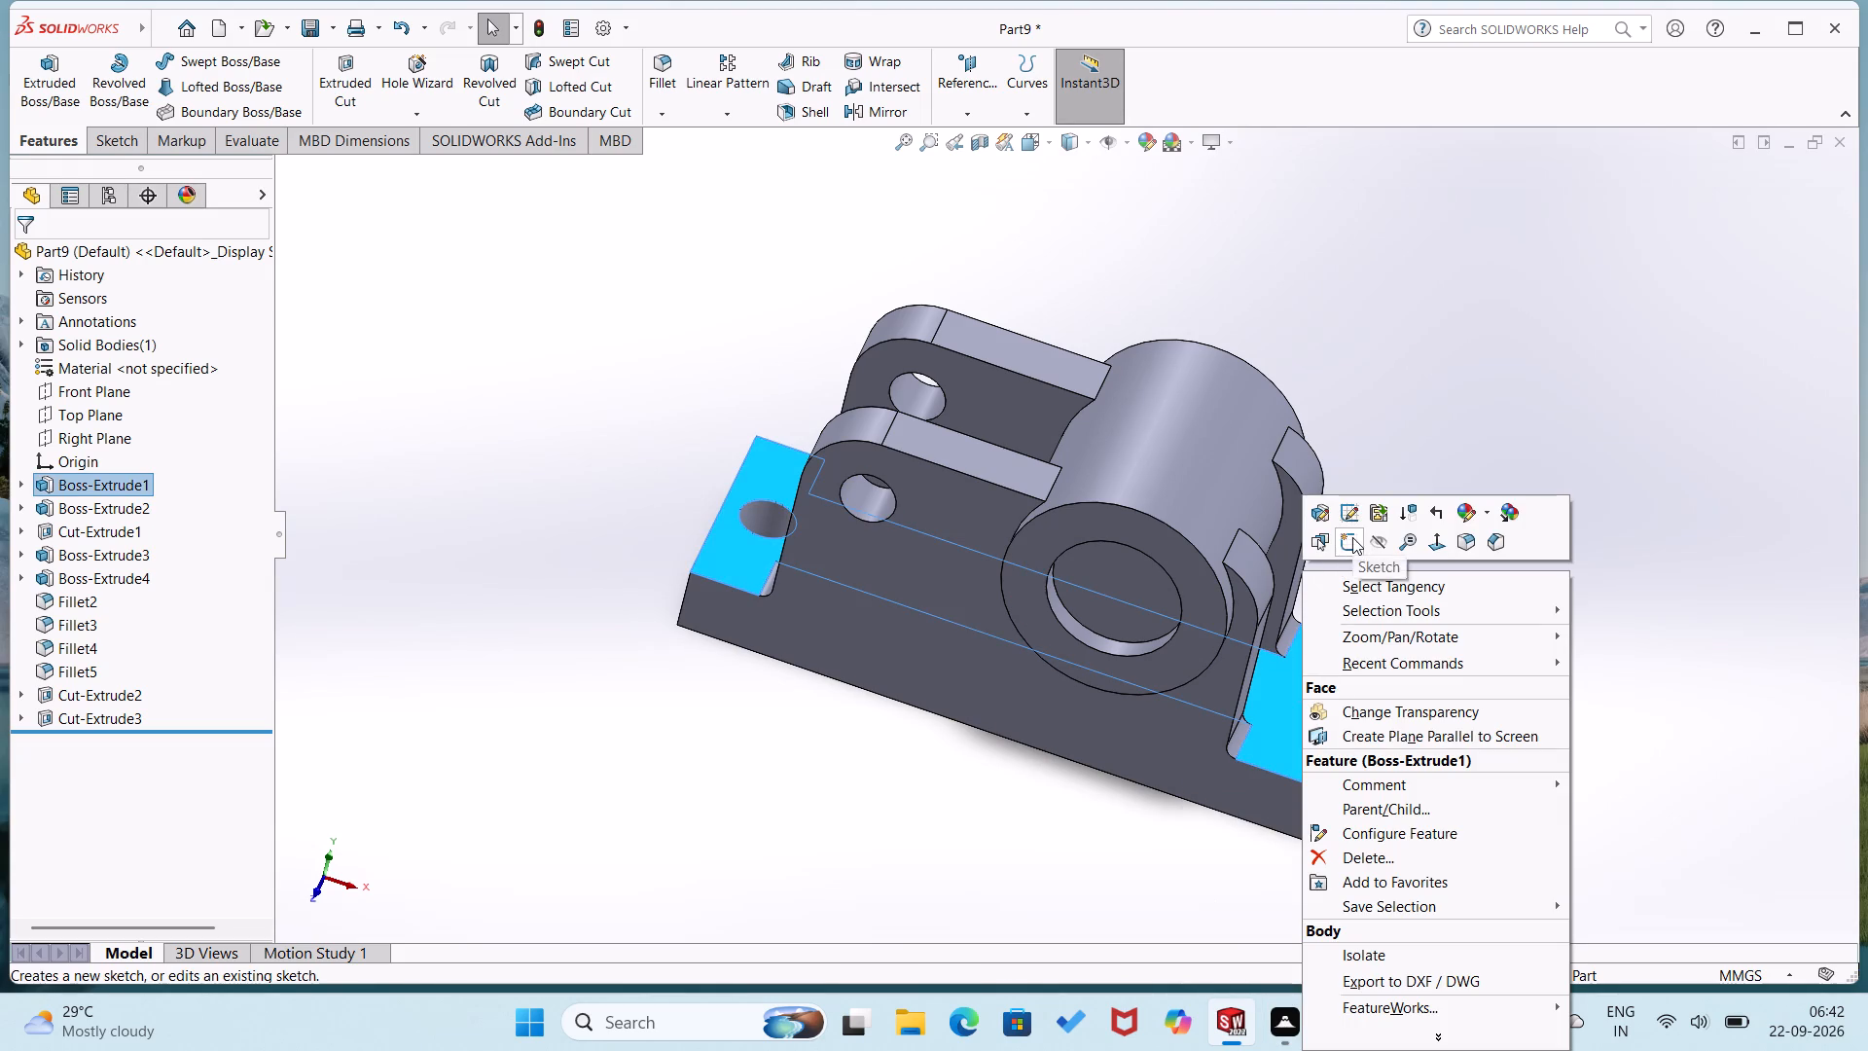
pyautogui.click(700, 317)
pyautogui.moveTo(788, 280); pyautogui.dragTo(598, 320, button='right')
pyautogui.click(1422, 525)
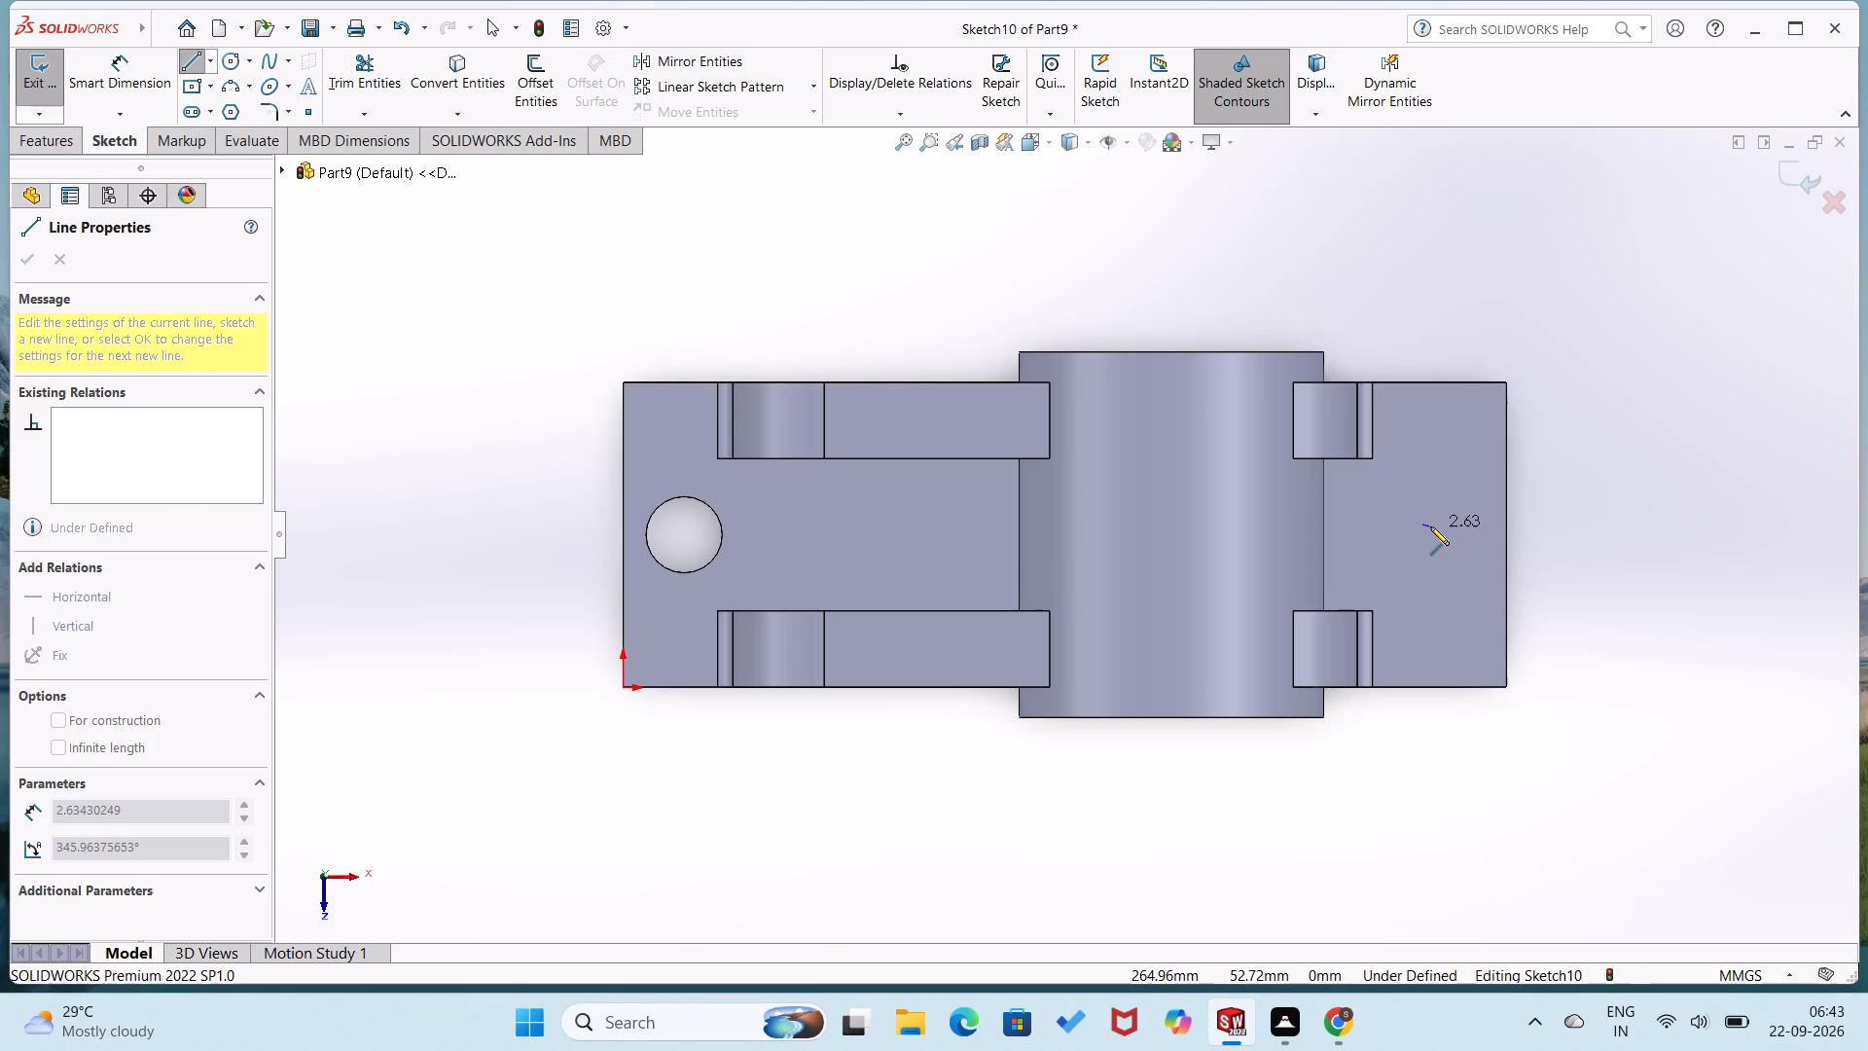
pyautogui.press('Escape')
# Sketch a circle about 39 mm in diameter at the base's cylinder end, centred about 23 mm from the end edge and midway across the width.
pyautogui.moveTo(1446, 552); pyautogui.dragTo(1602, 345, button='right')
pyautogui.moveTo(1584, 381); pyautogui.dragTo(1776, 184, button='right')
pyautogui.moveTo(1578, 398); pyautogui.dragTo(1815, 448, button='right')
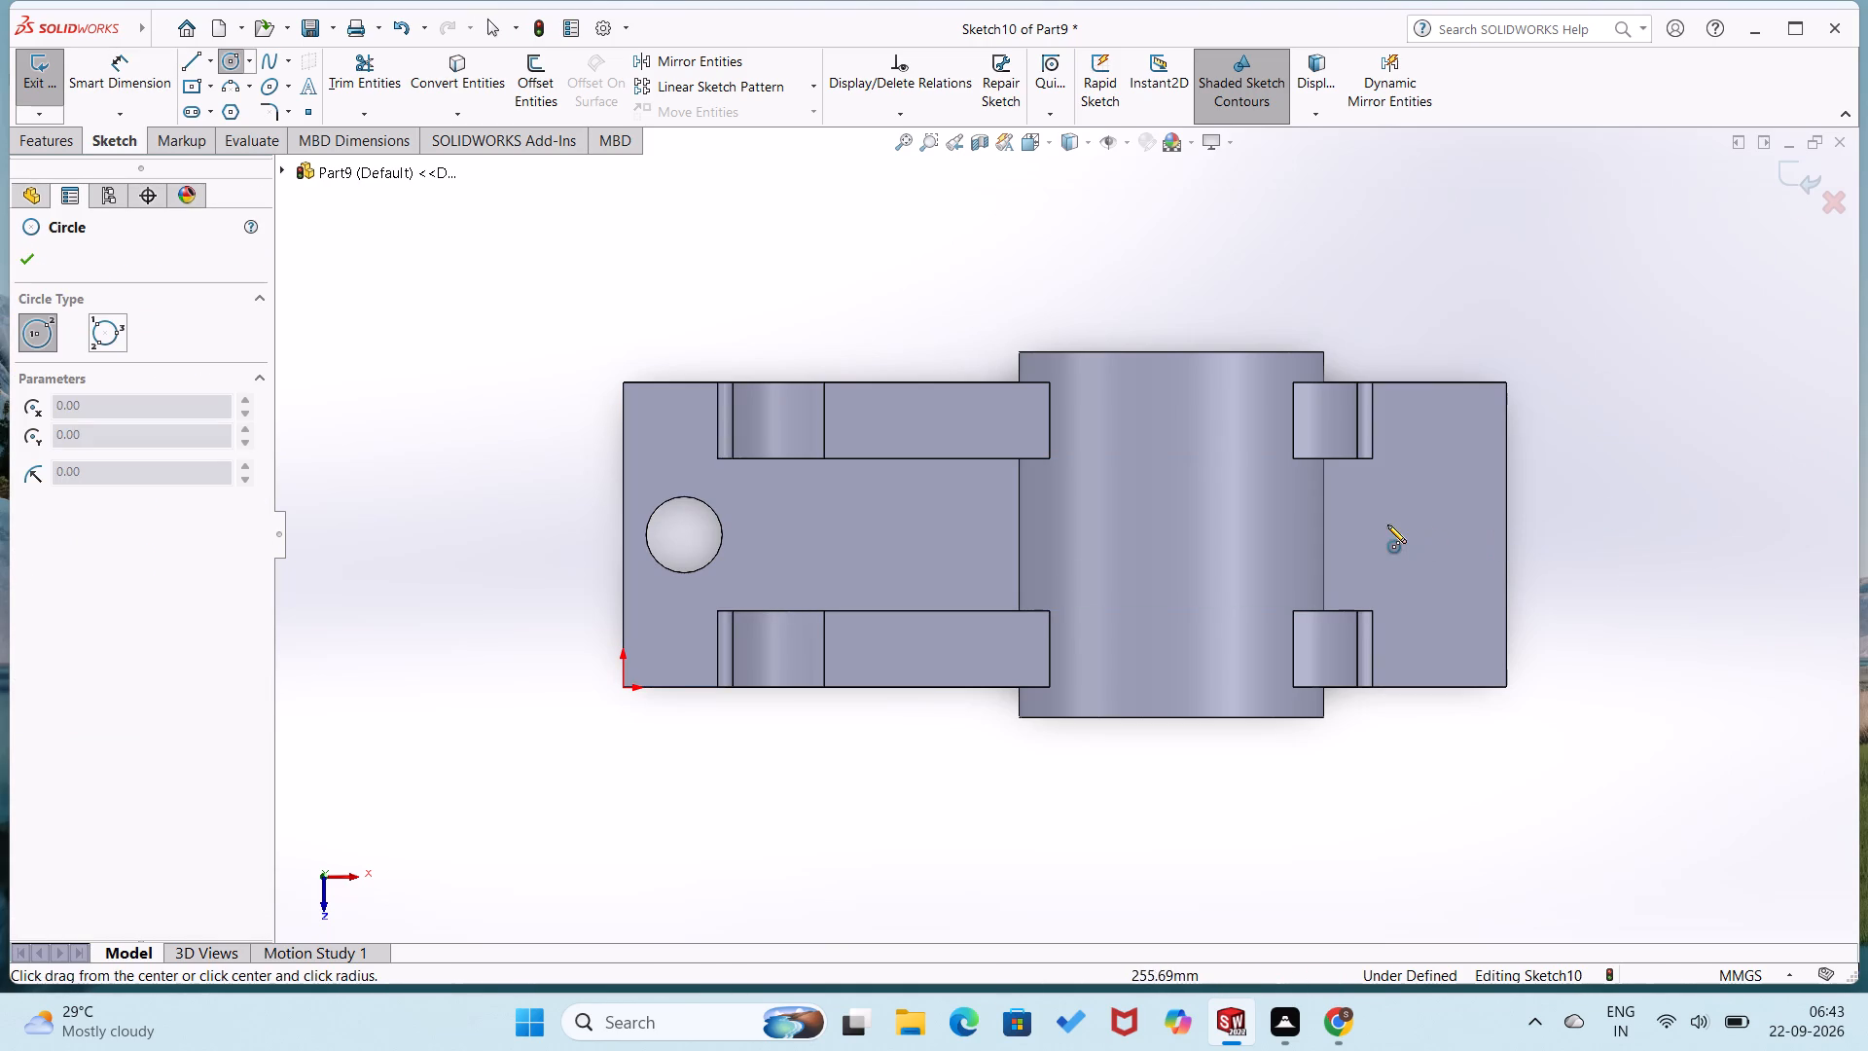
pyautogui.click(1436, 533)
pyautogui.click(1453, 590)
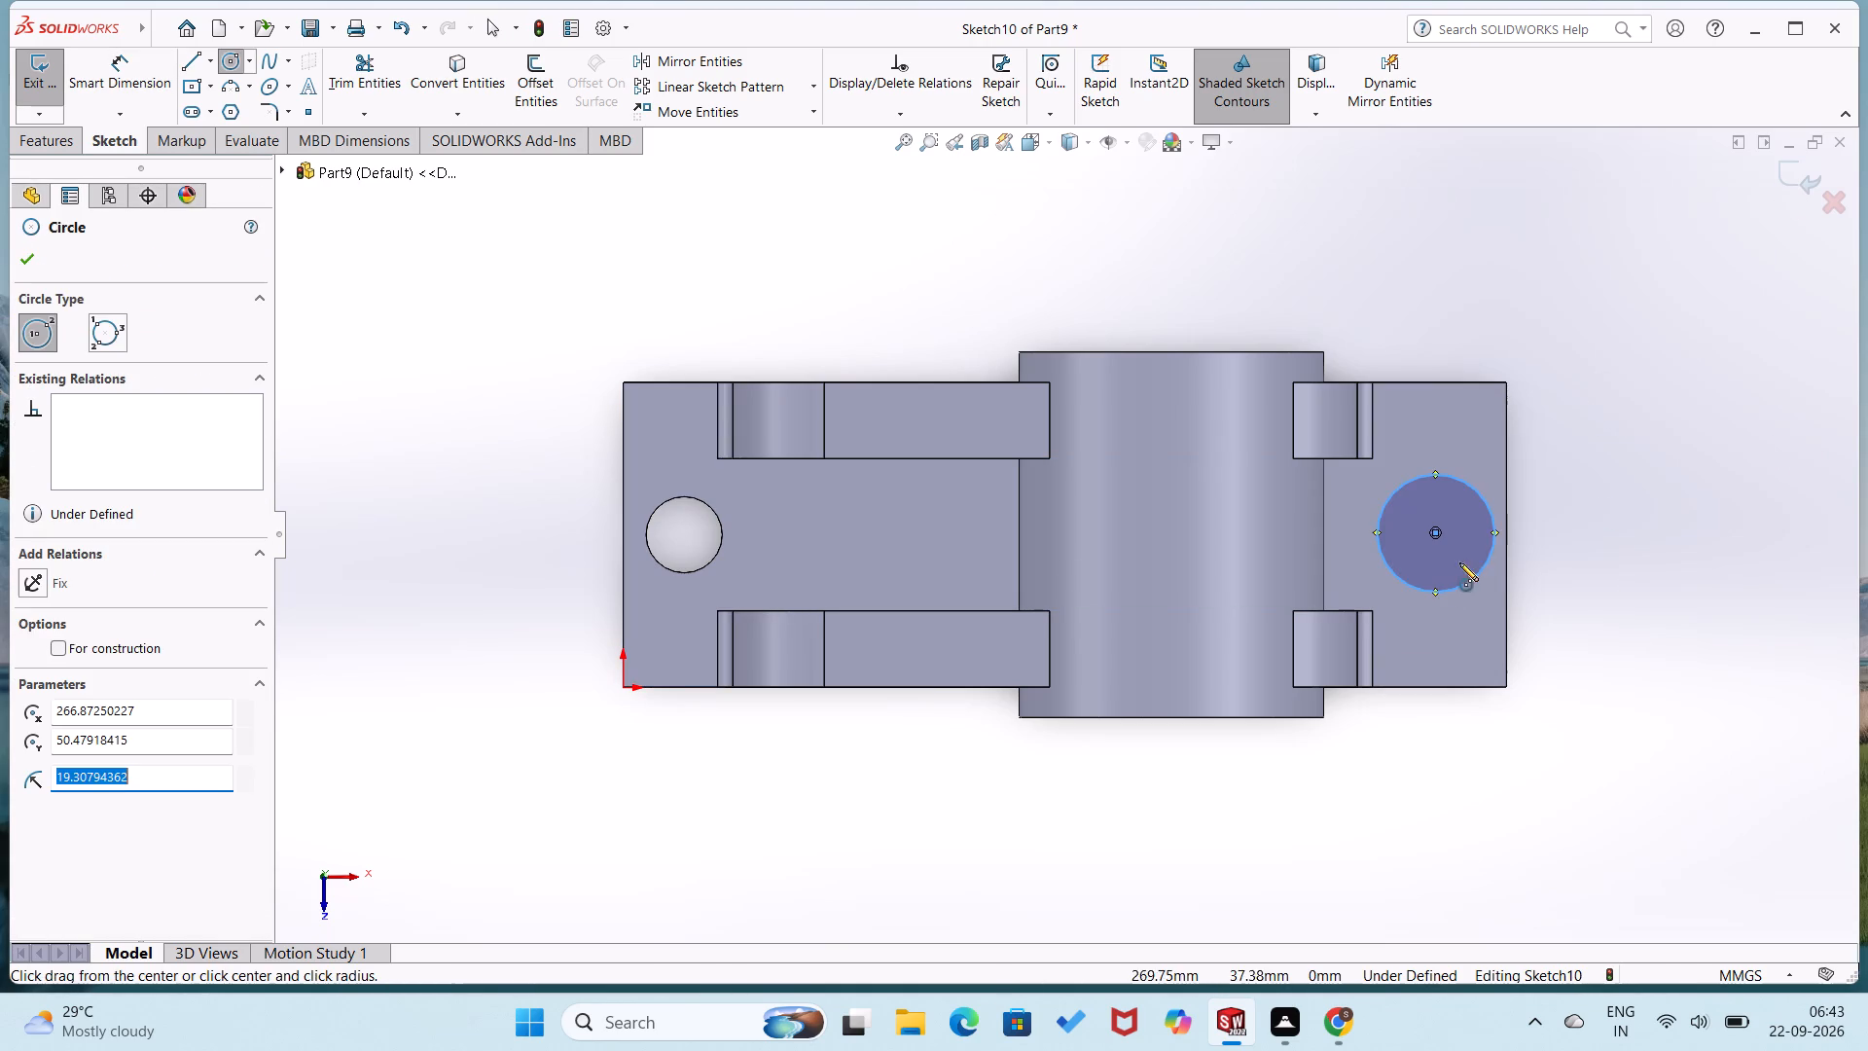
# Set the diameter of the new circle at the base's cylinder end to 25 mm.
pyautogui.moveTo(1549, 514); pyautogui.dragTo(1584, 350, button='right')
pyautogui.click(1478, 489)
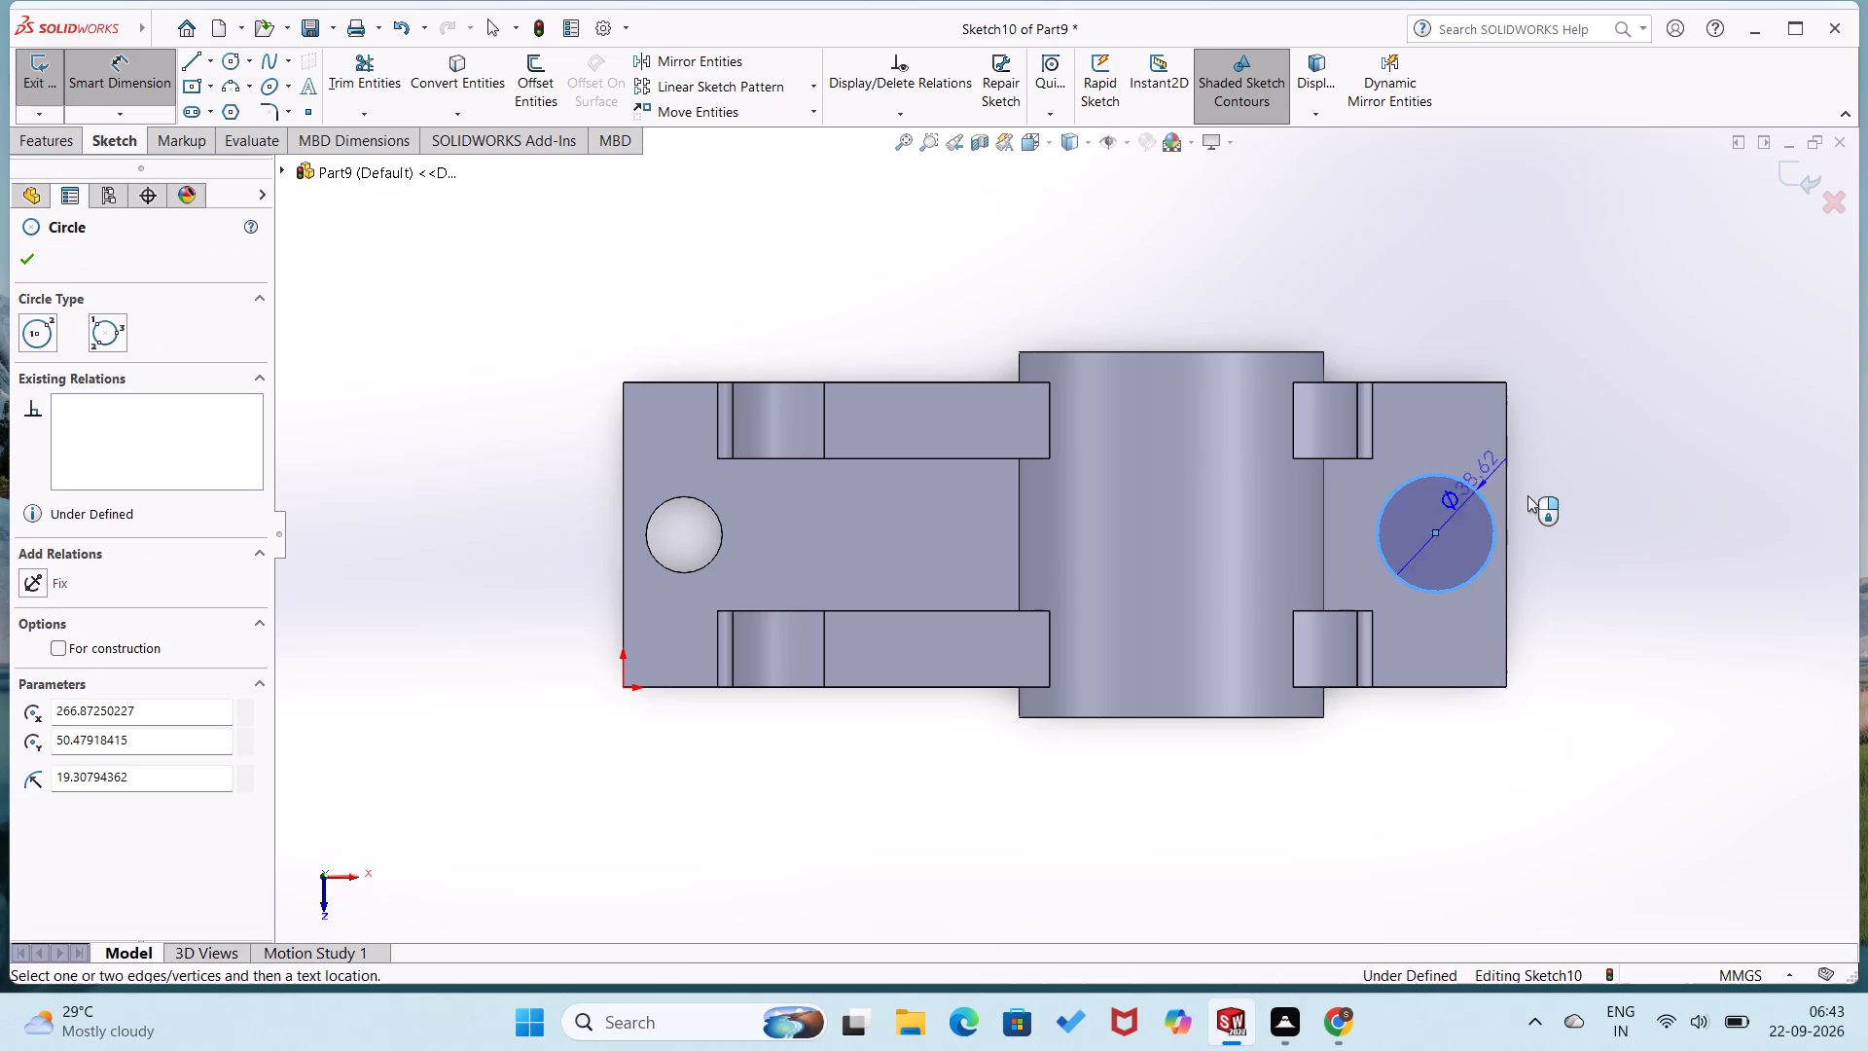
pyautogui.click(1545, 504)
pyautogui.write('25')
pyautogui.press('Return')
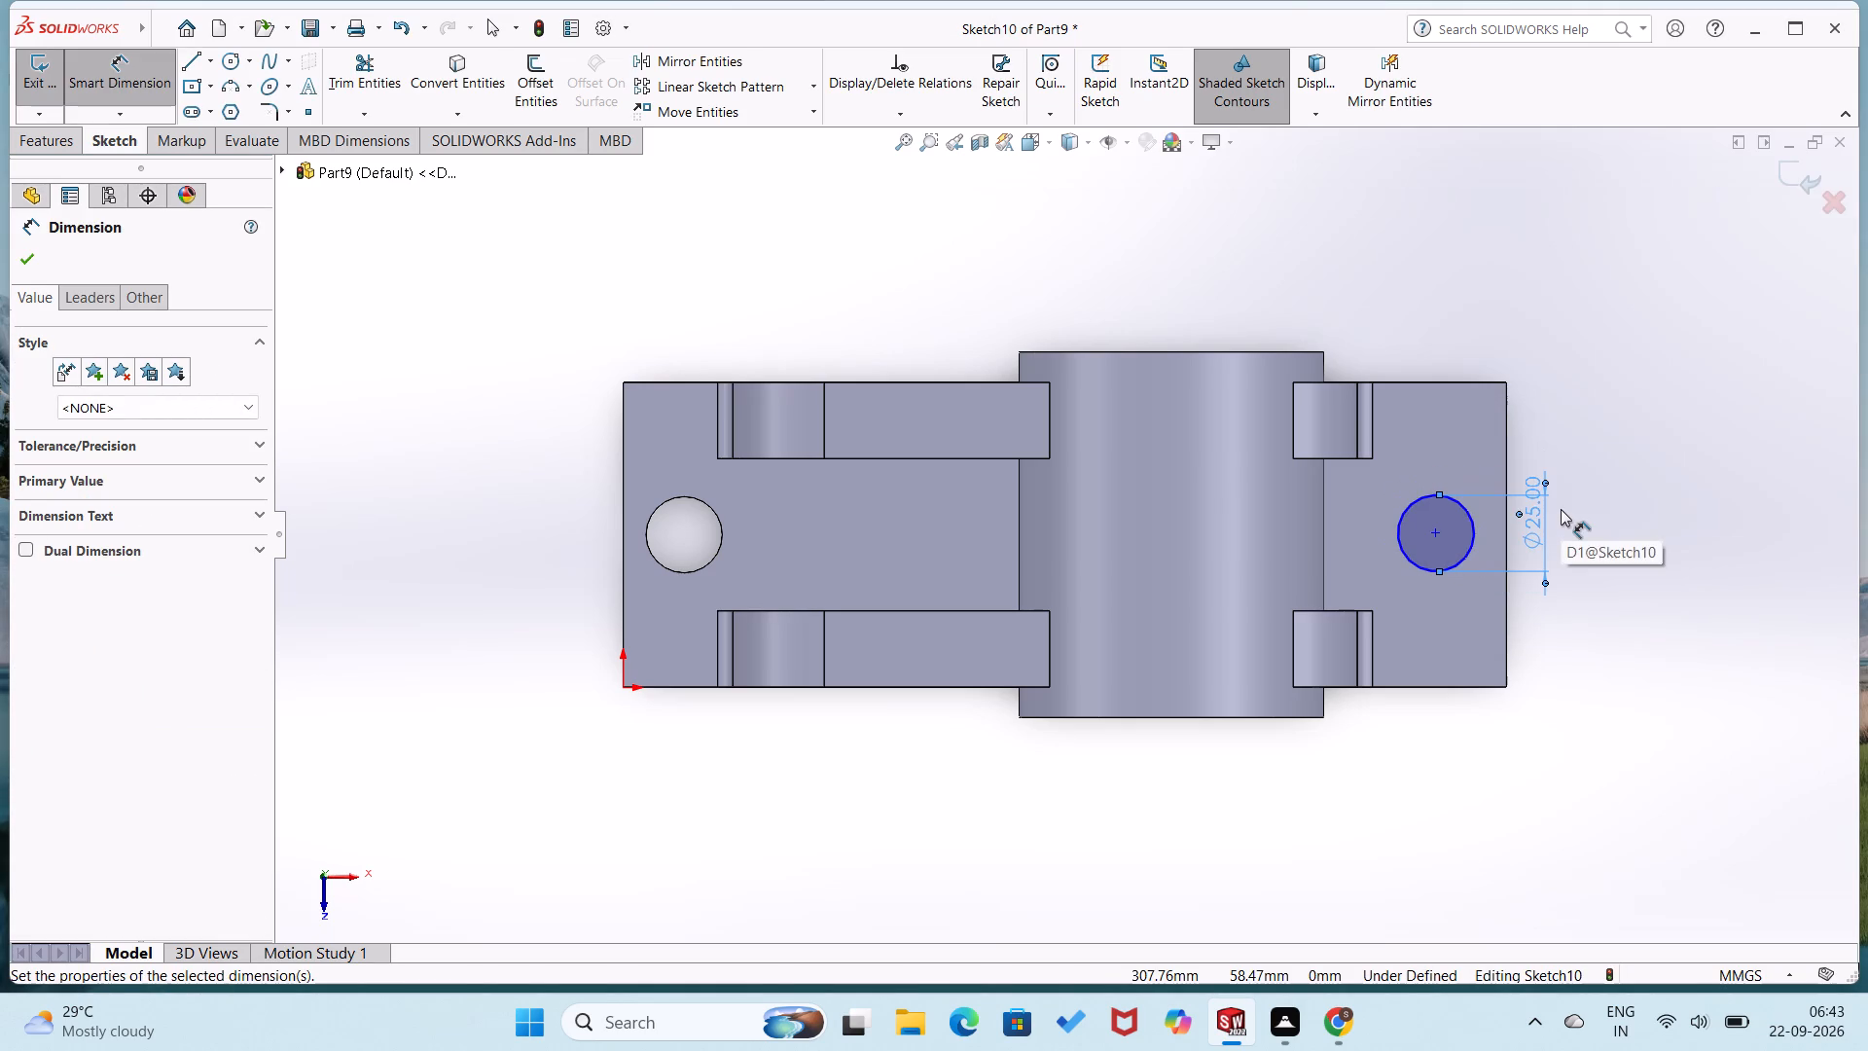
pyautogui.click(1599, 517)
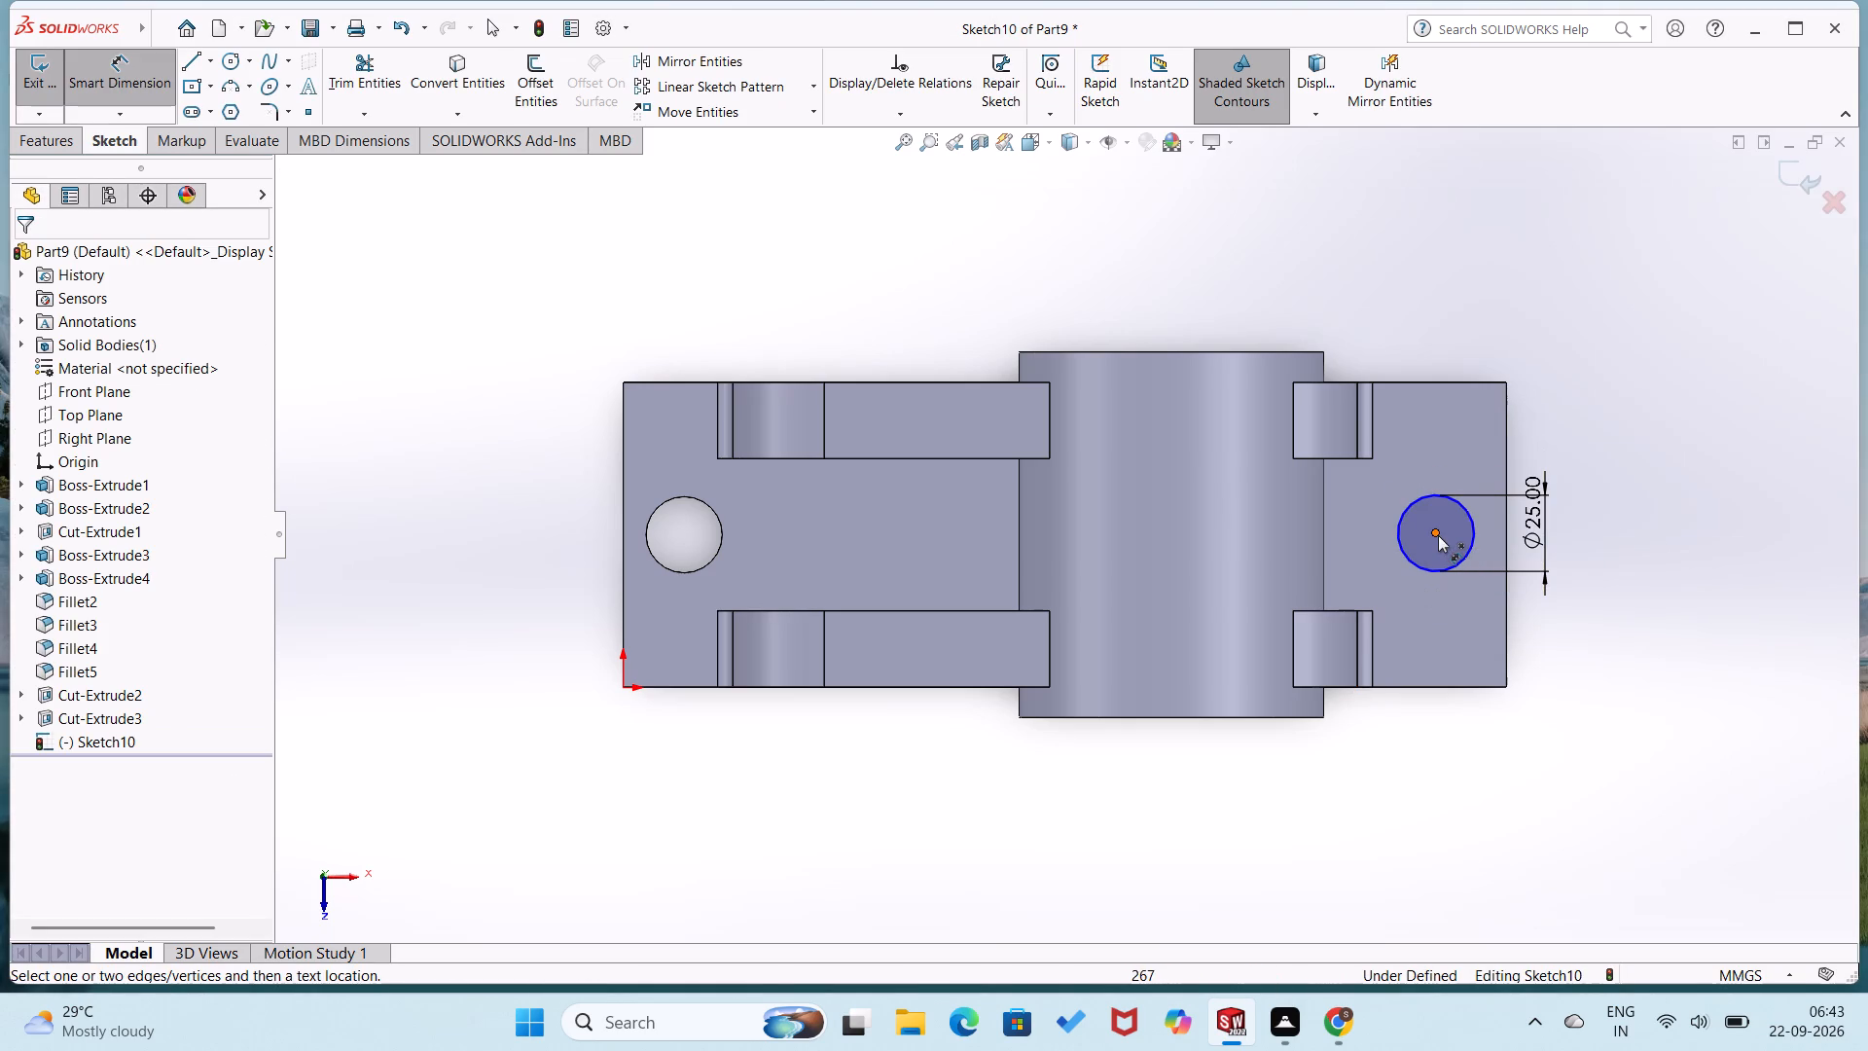
# Dimension the new circle's centre 20 mm from the base's short end edge nearest the cylinder.
pyautogui.click(1437, 533)
pyautogui.click(1507, 528)
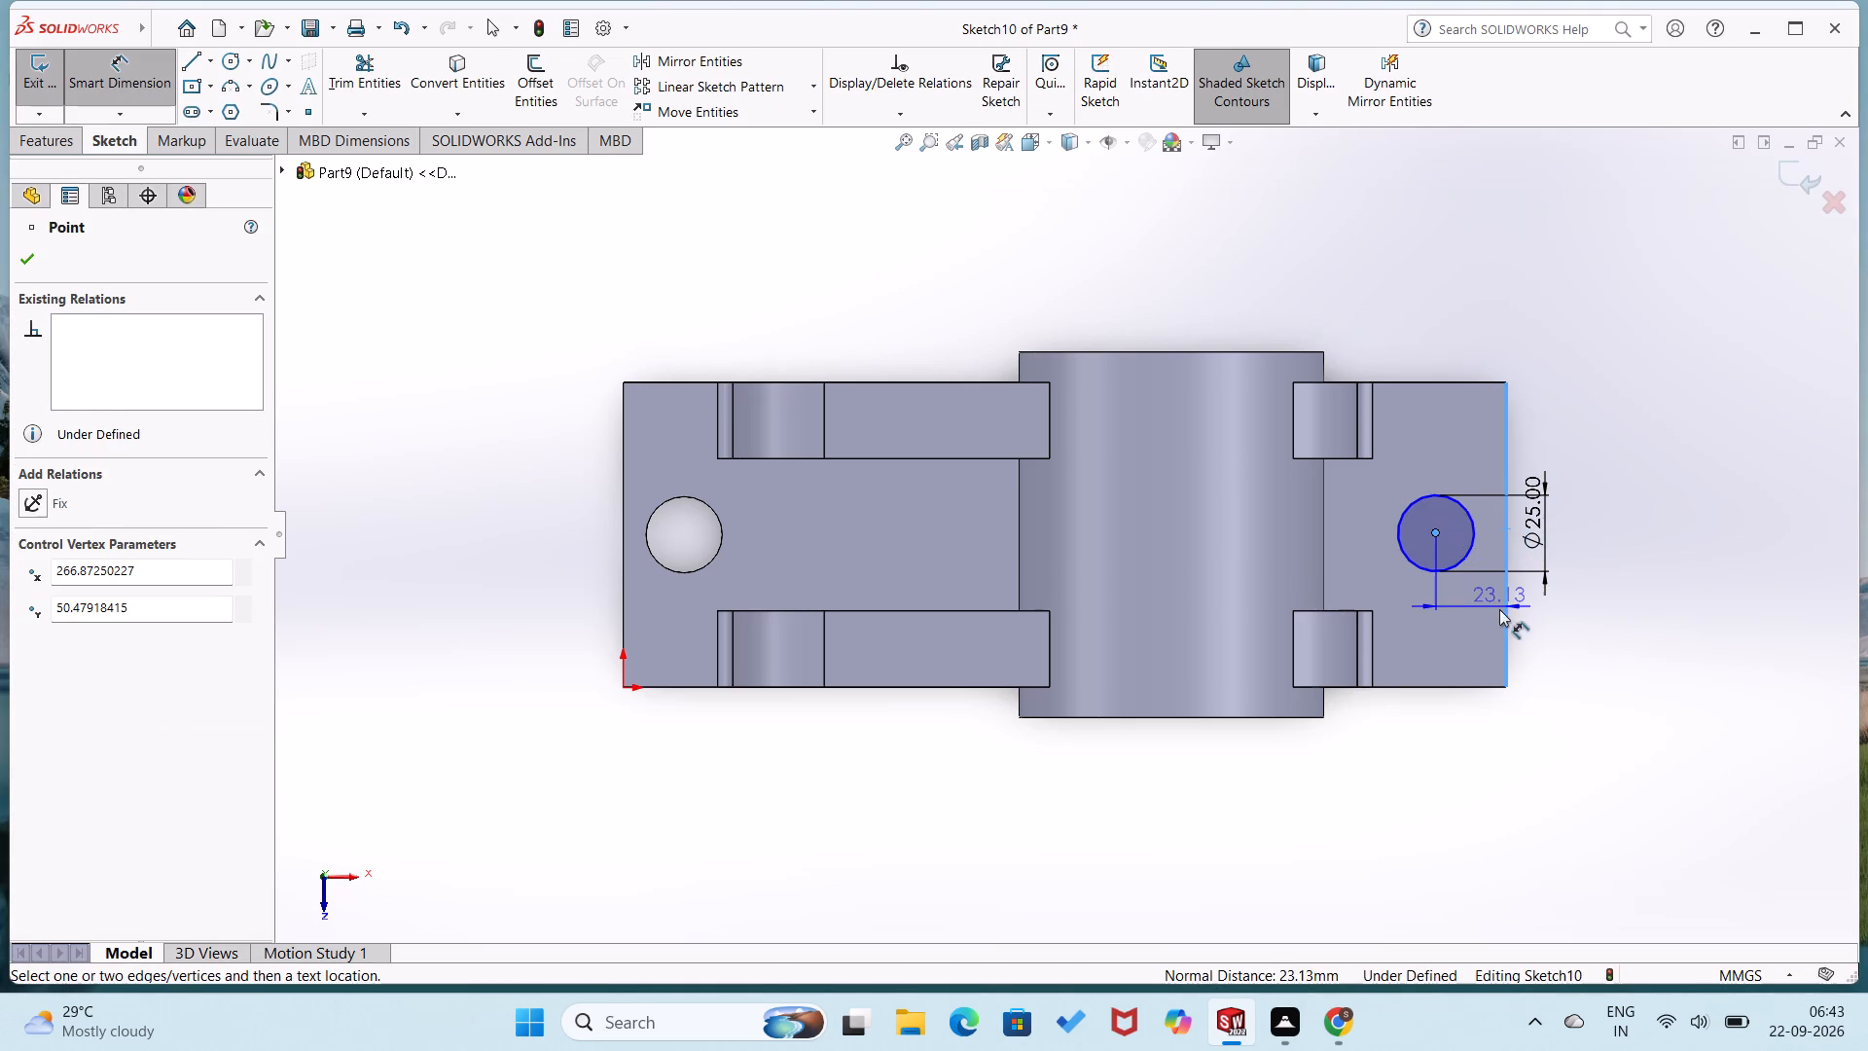
pyautogui.click(1499, 610)
pyautogui.write('20')
pyautogui.press('Return')
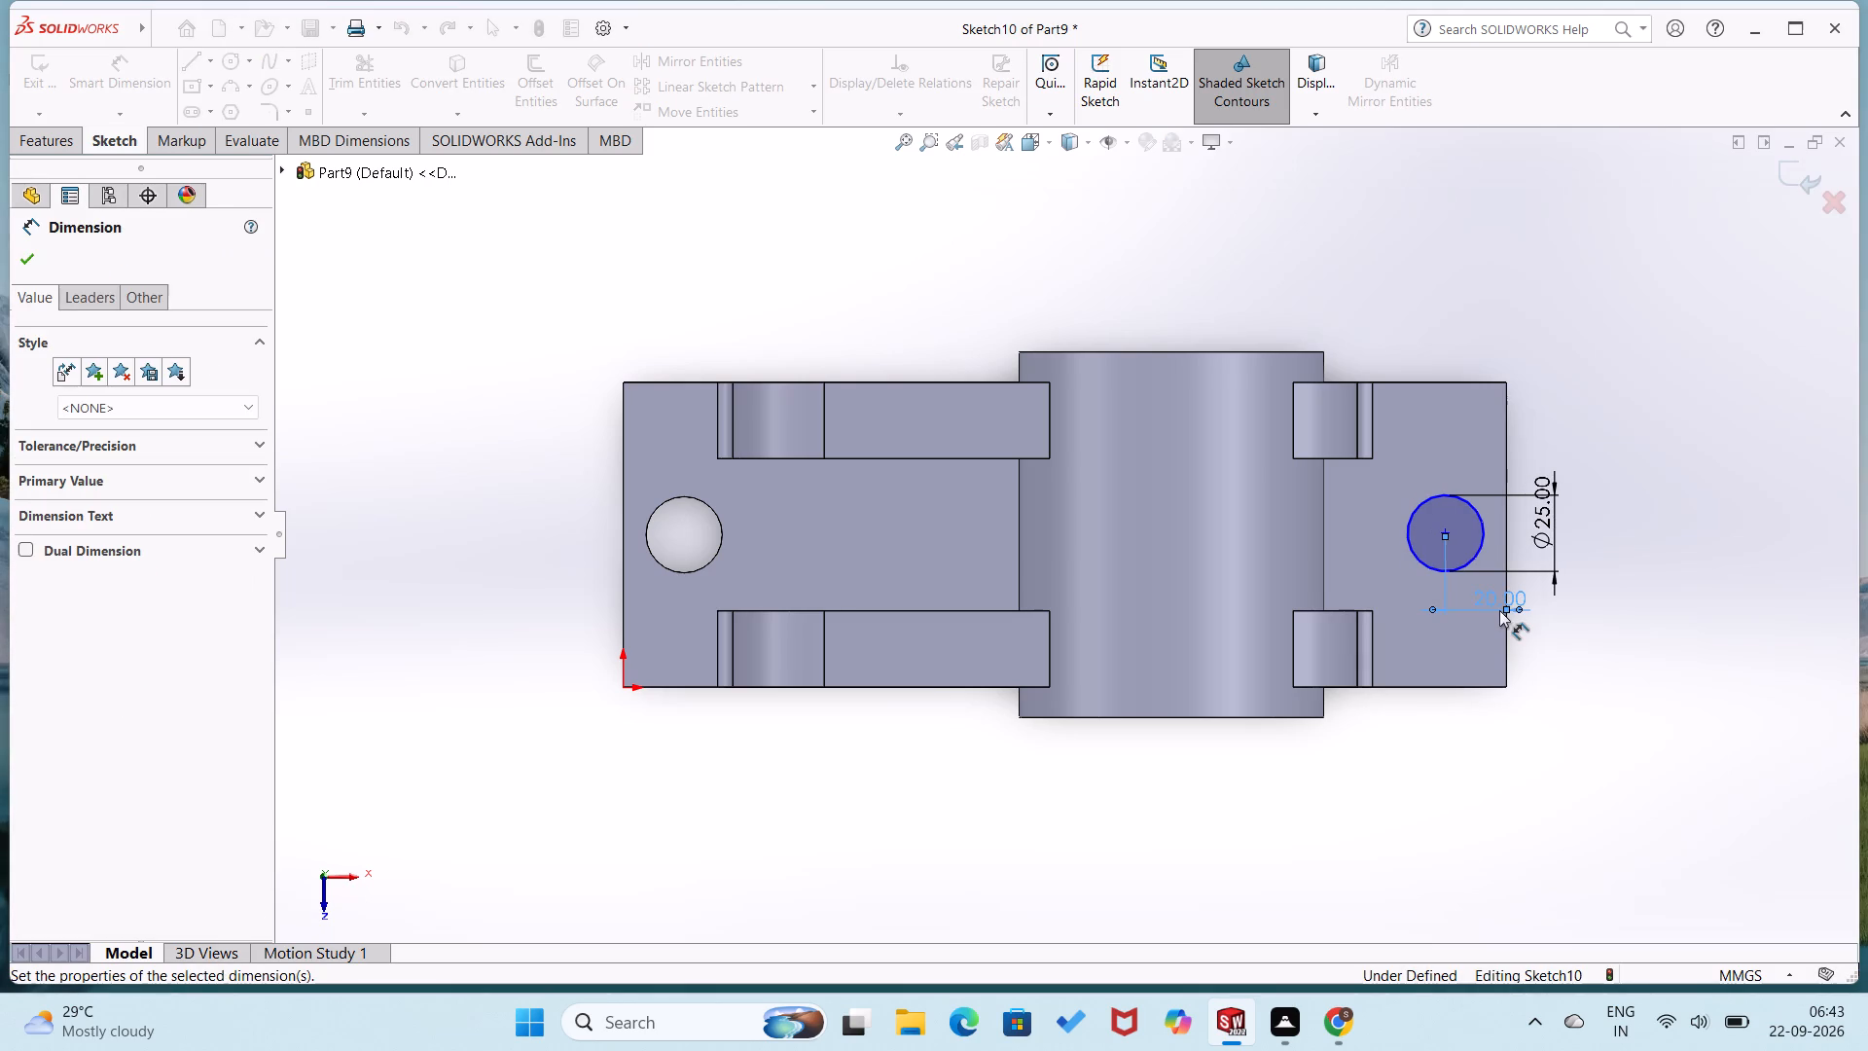
pyautogui.click(1613, 365)
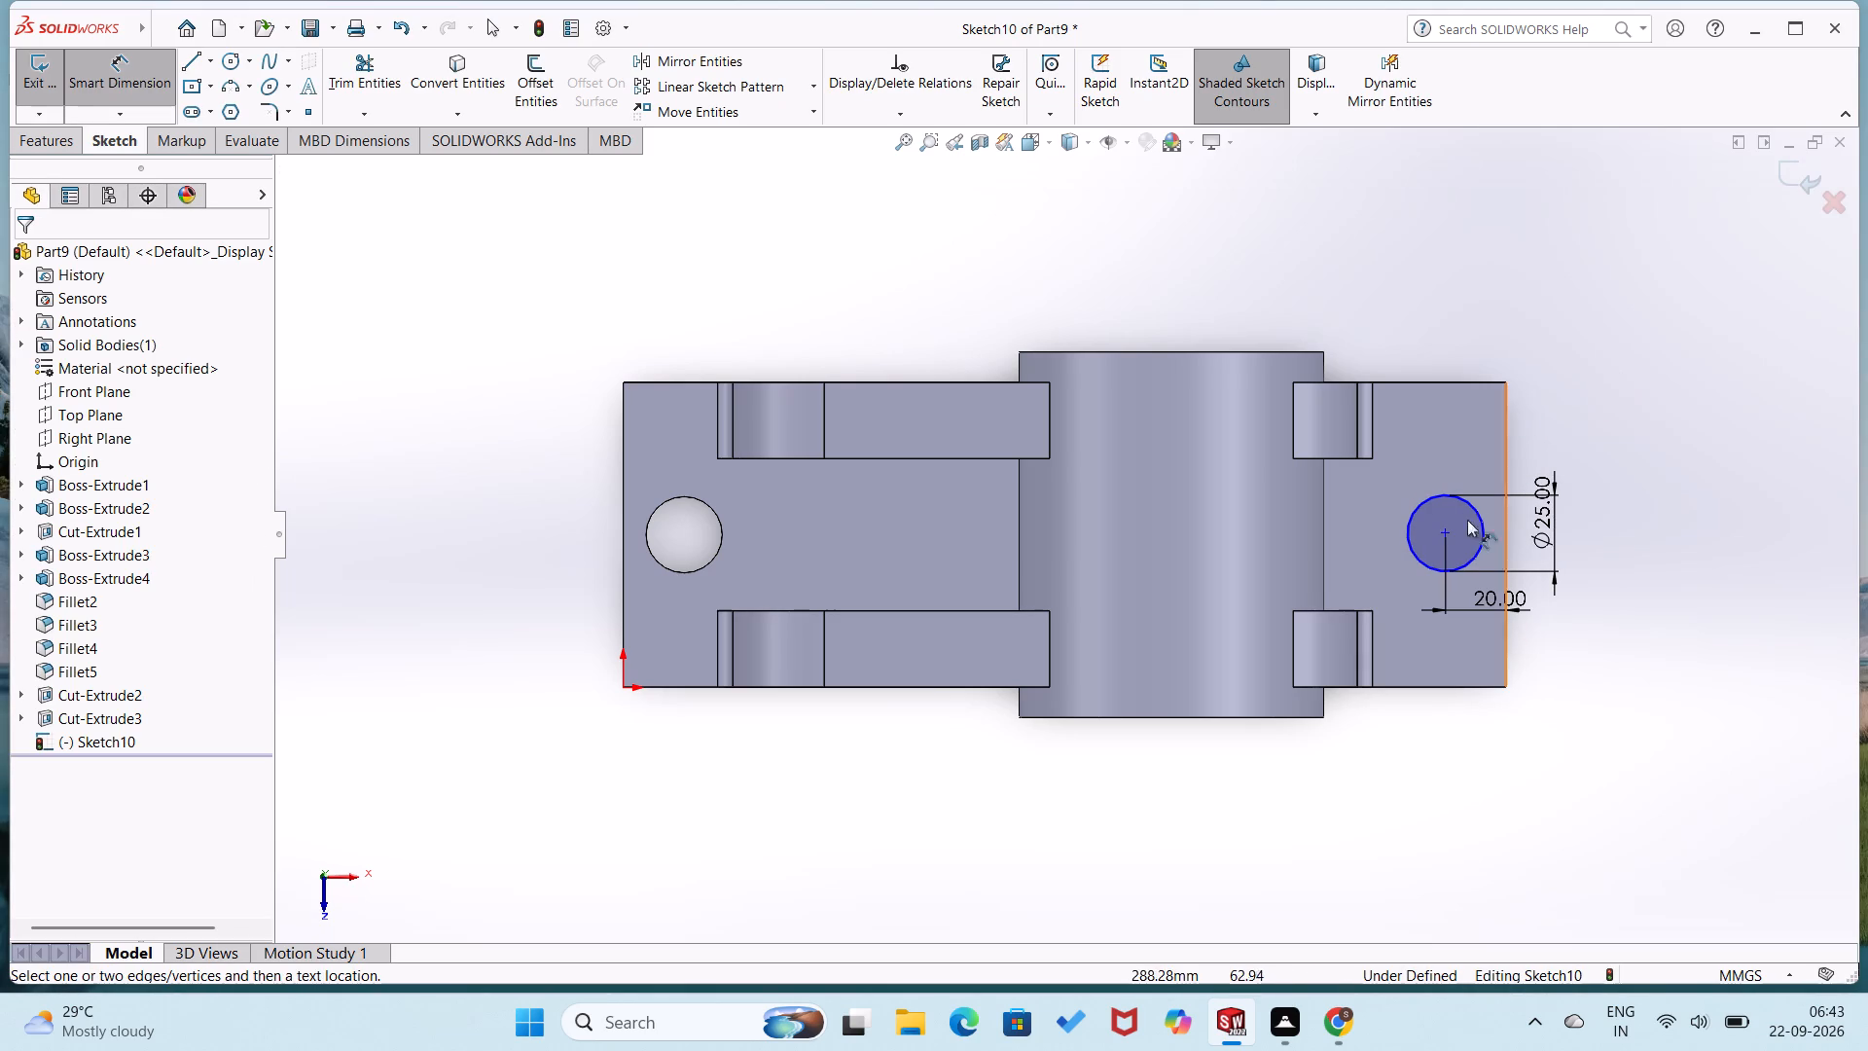
# Dimension the new circle's centre 50 mm from the base's long rear edge.
pyautogui.click(1445, 528)
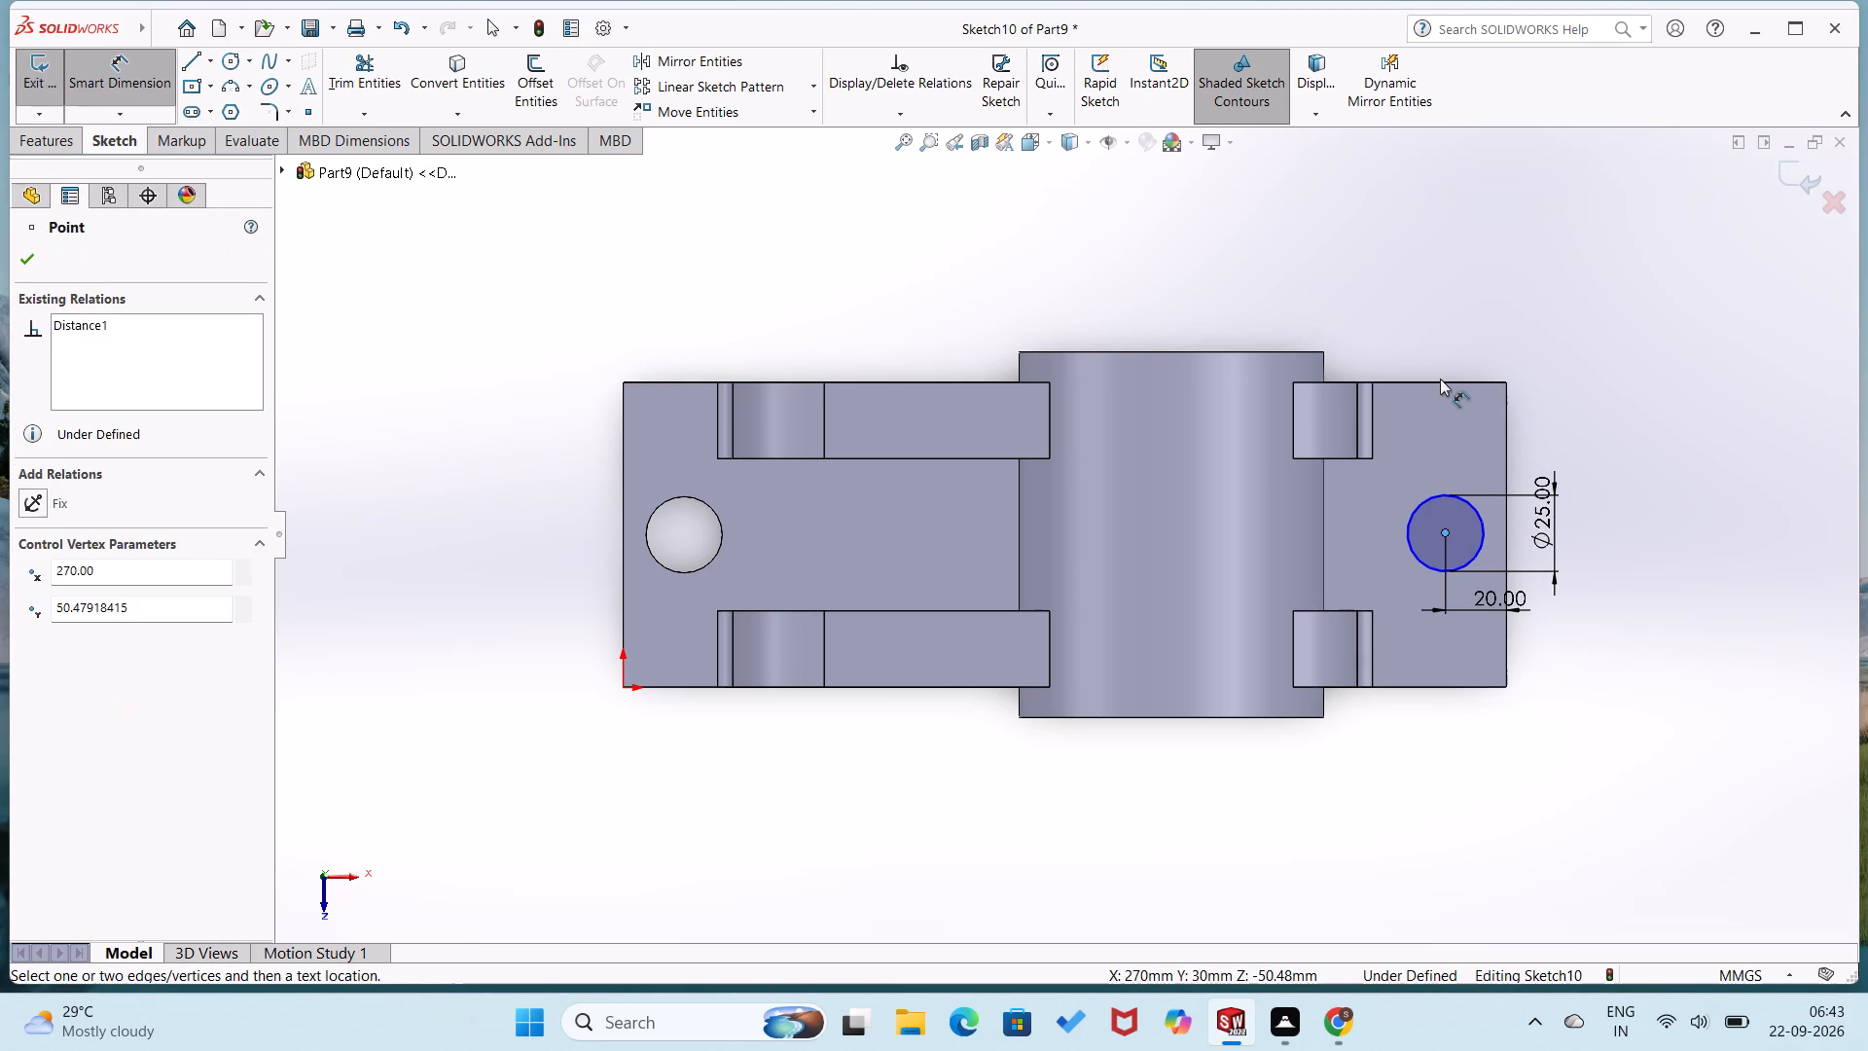
pyautogui.click(1441, 381)
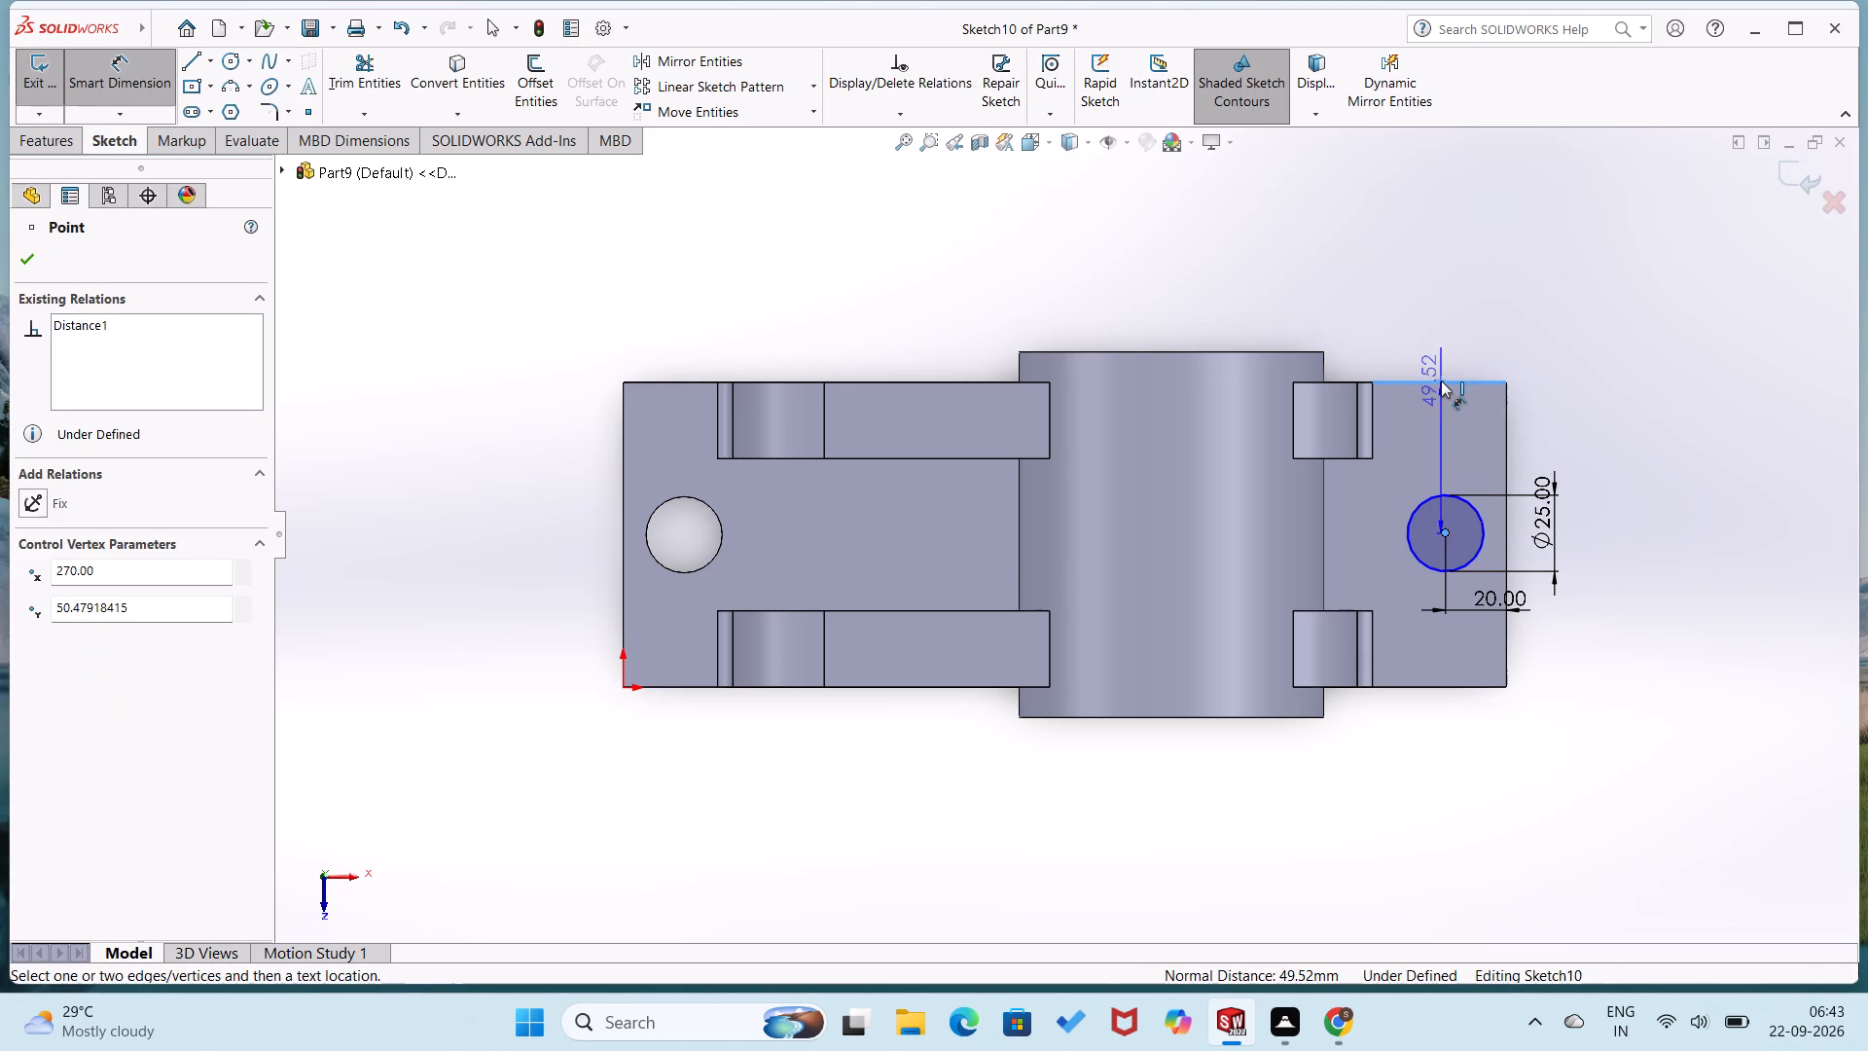
pyautogui.moveTo(1472, 415); pyautogui.dragTo(1486, 416)
pyautogui.write('20')
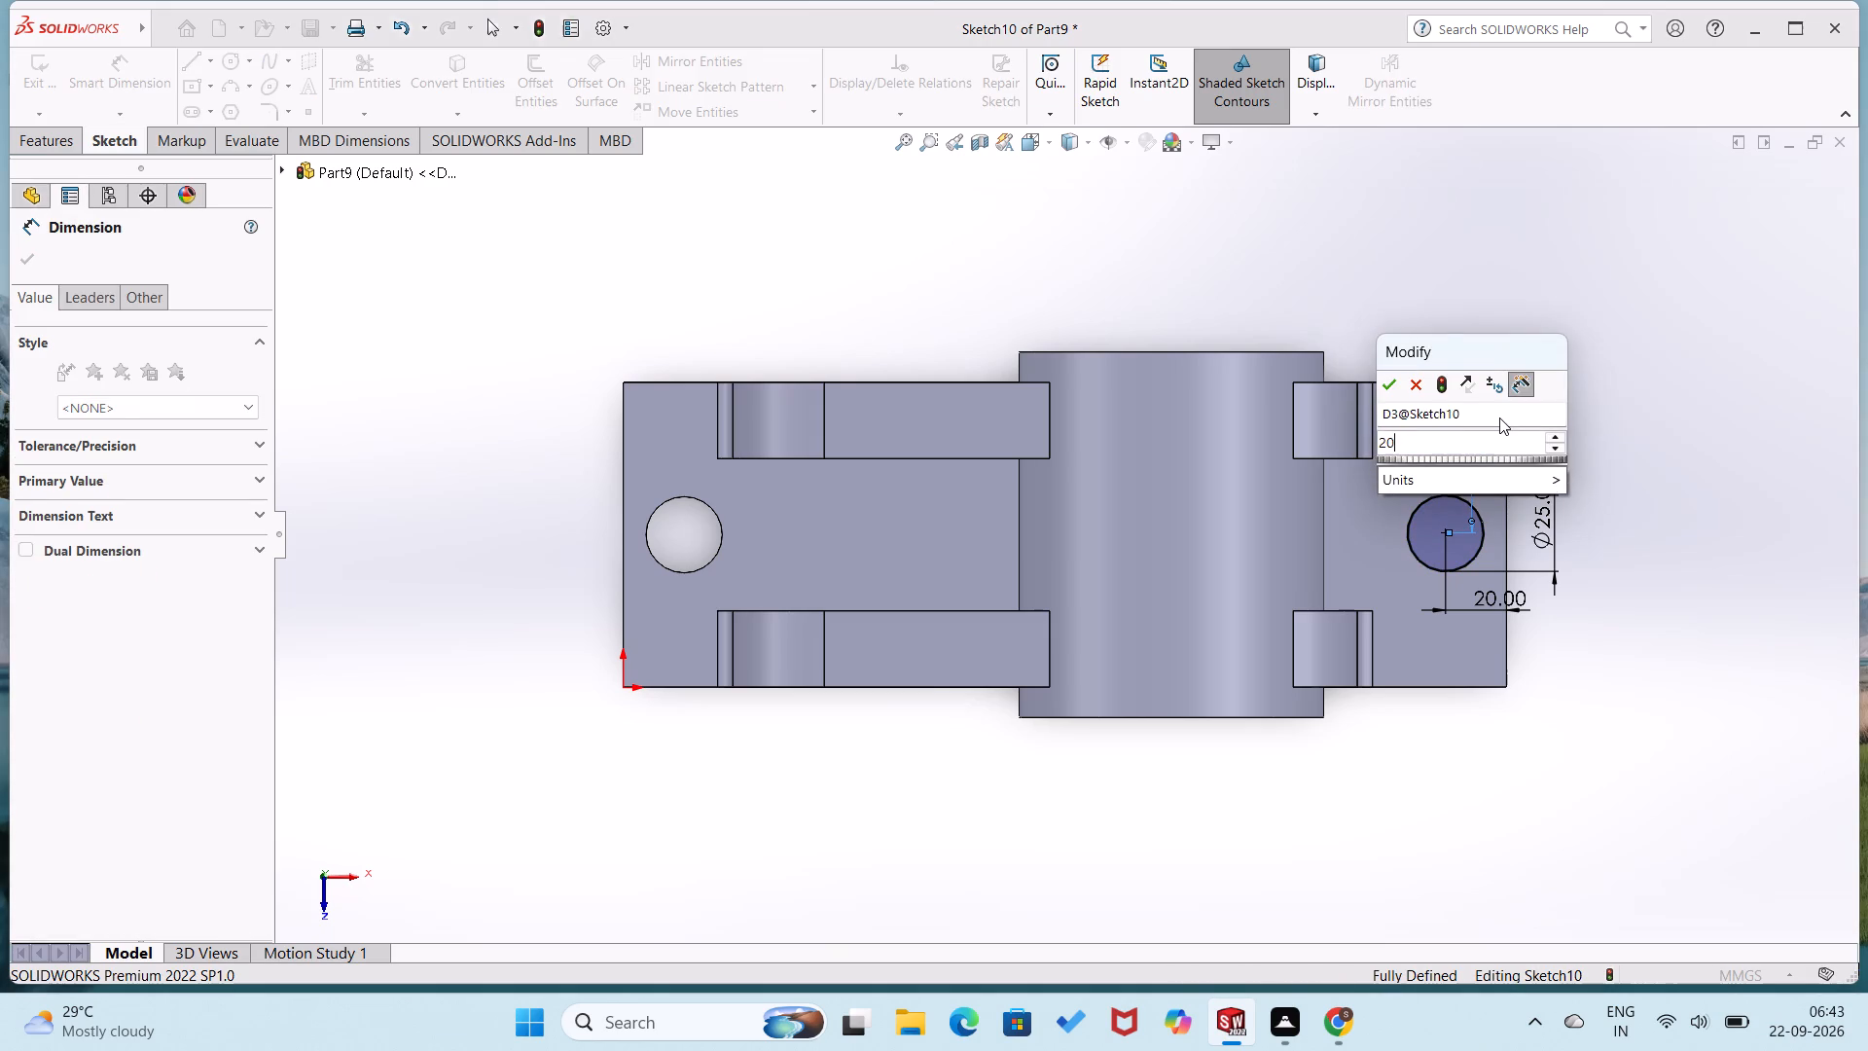
pyautogui.press('BackSpace')
pyautogui.press('BackSpace')
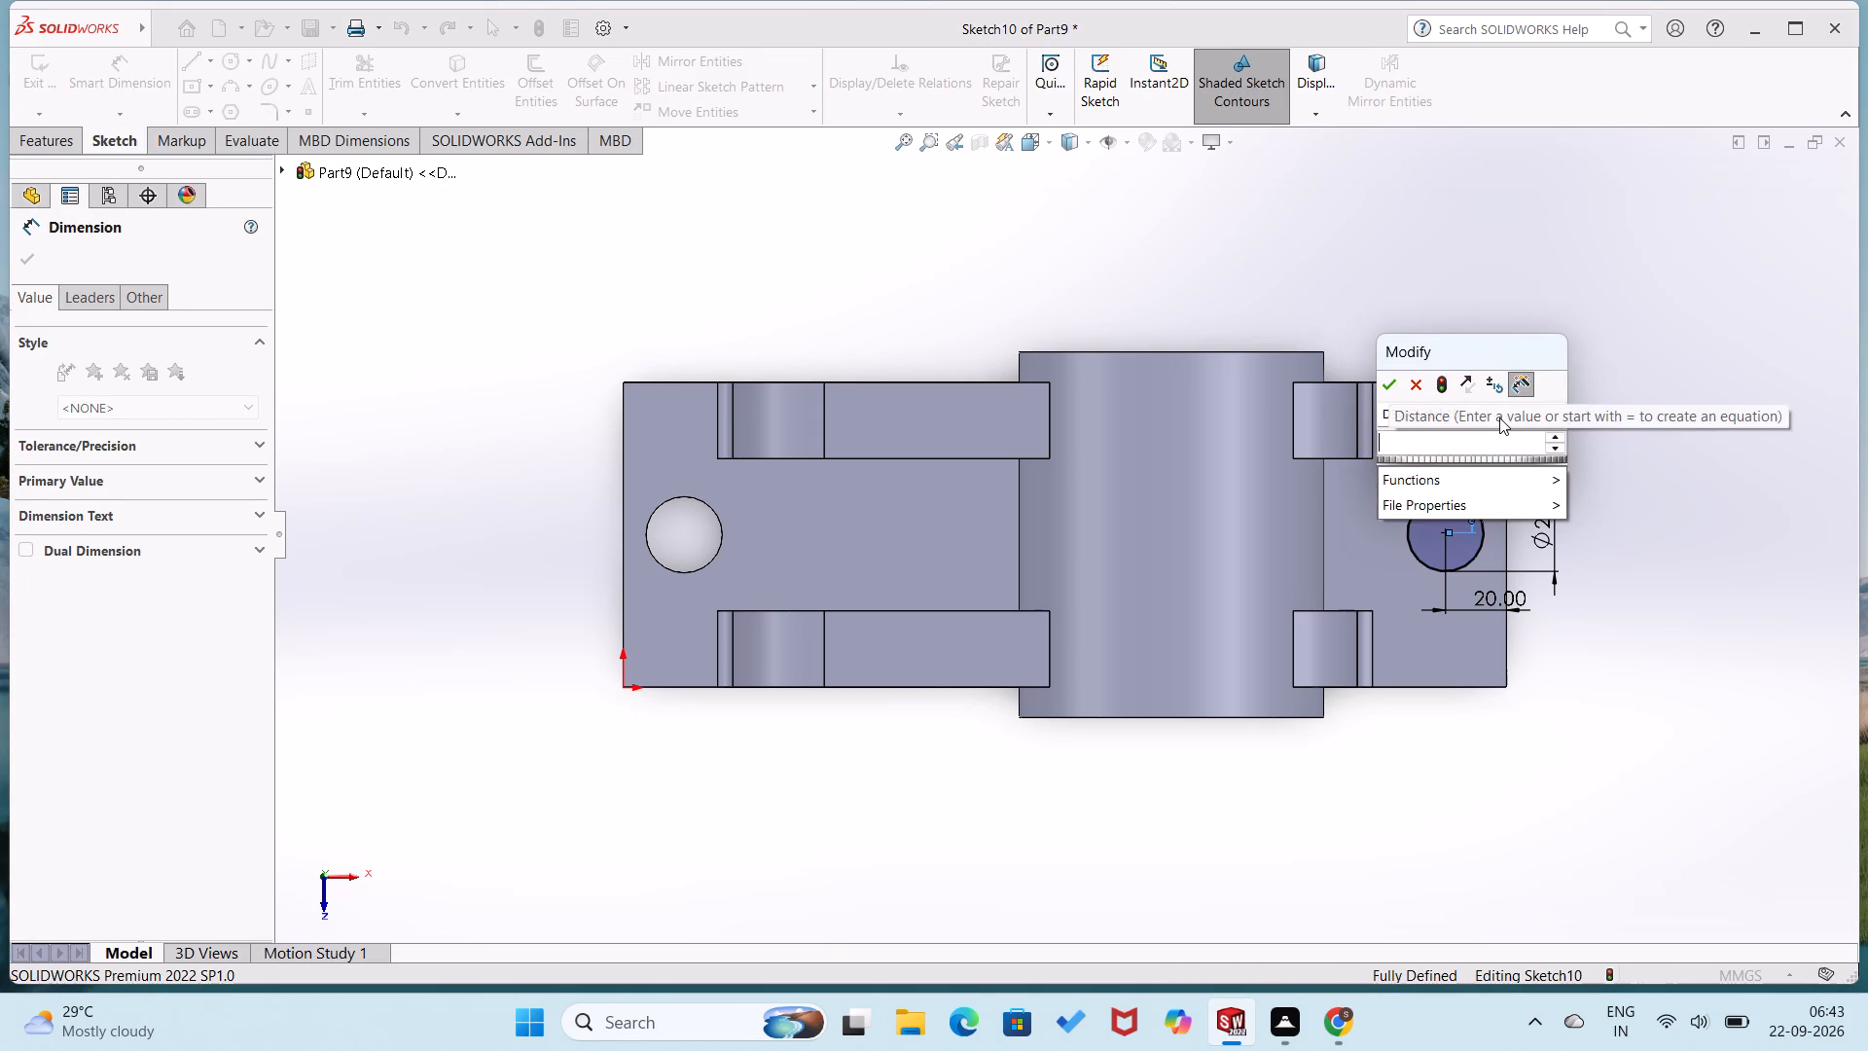
pyautogui.write('50')
pyautogui.press('Return')
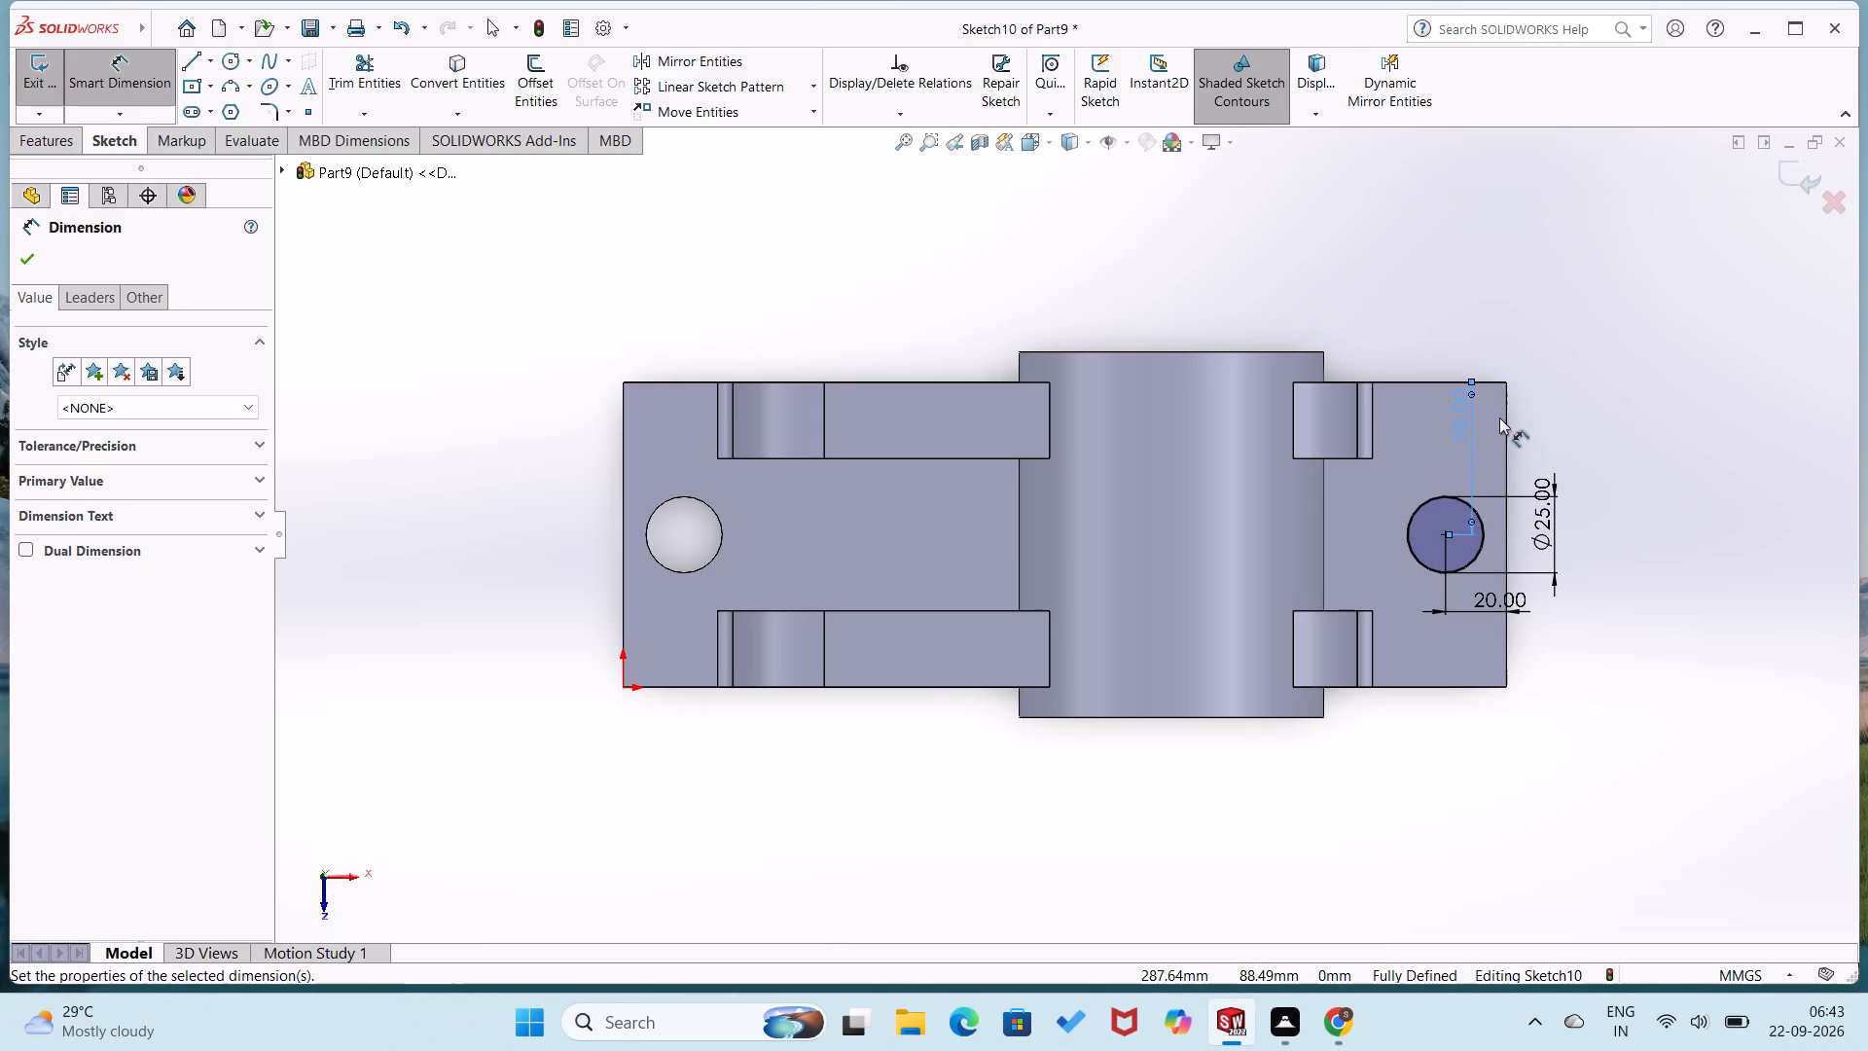
pyautogui.click(809, 262)
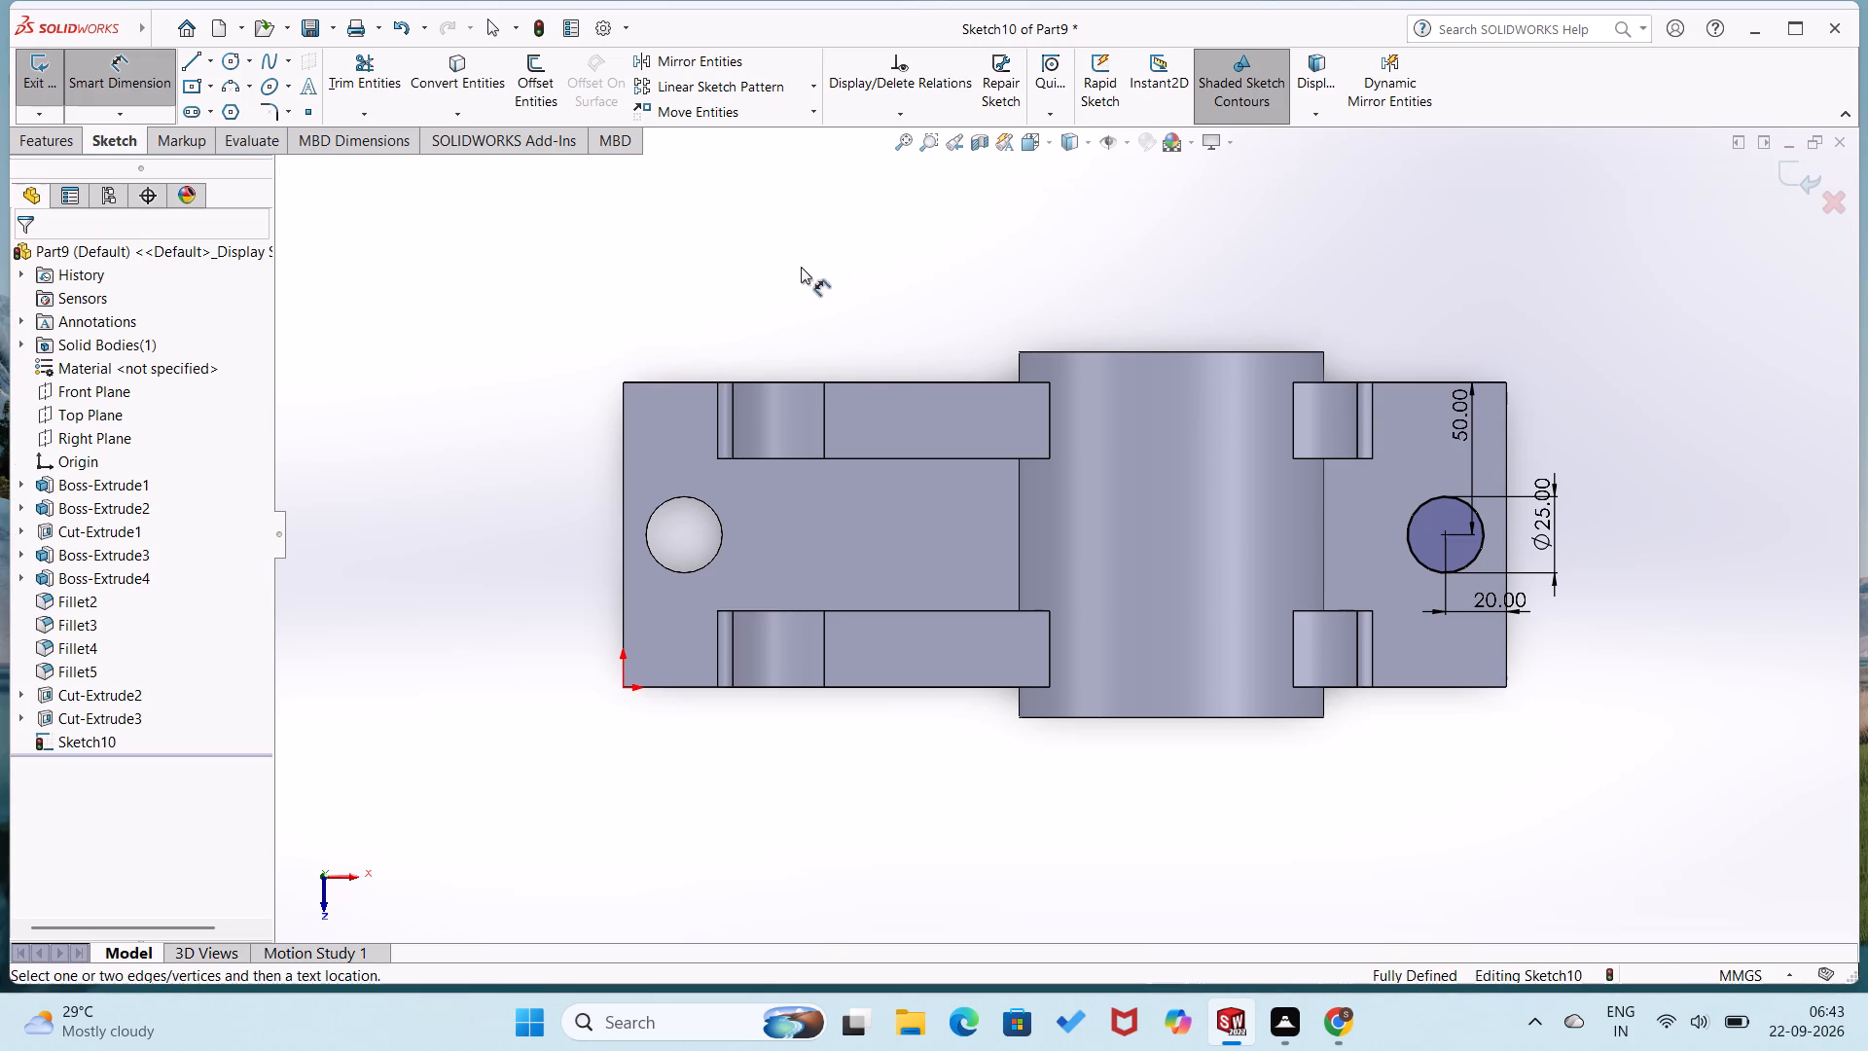
# Cut-extrude the 25 mm circle Through All to make the hole at the base's cylinder end.
pyautogui.click(64, 148)
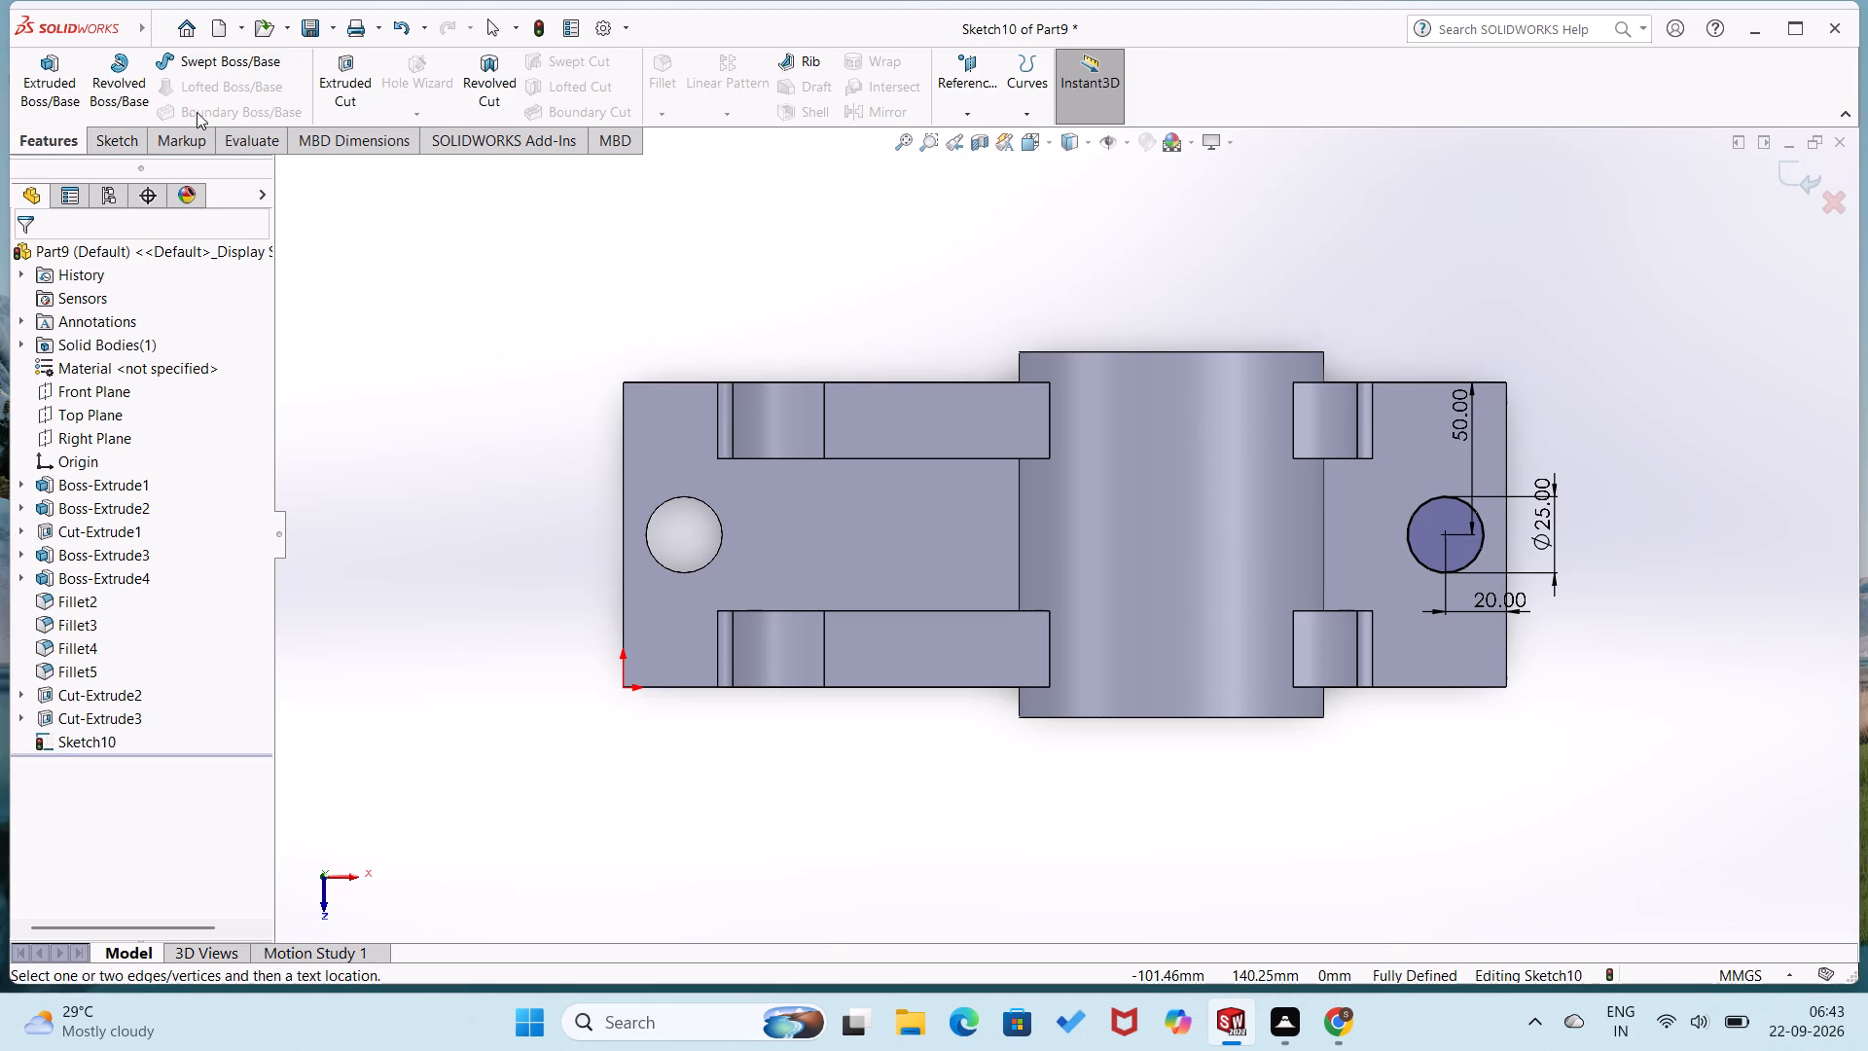
pyautogui.click(341, 95)
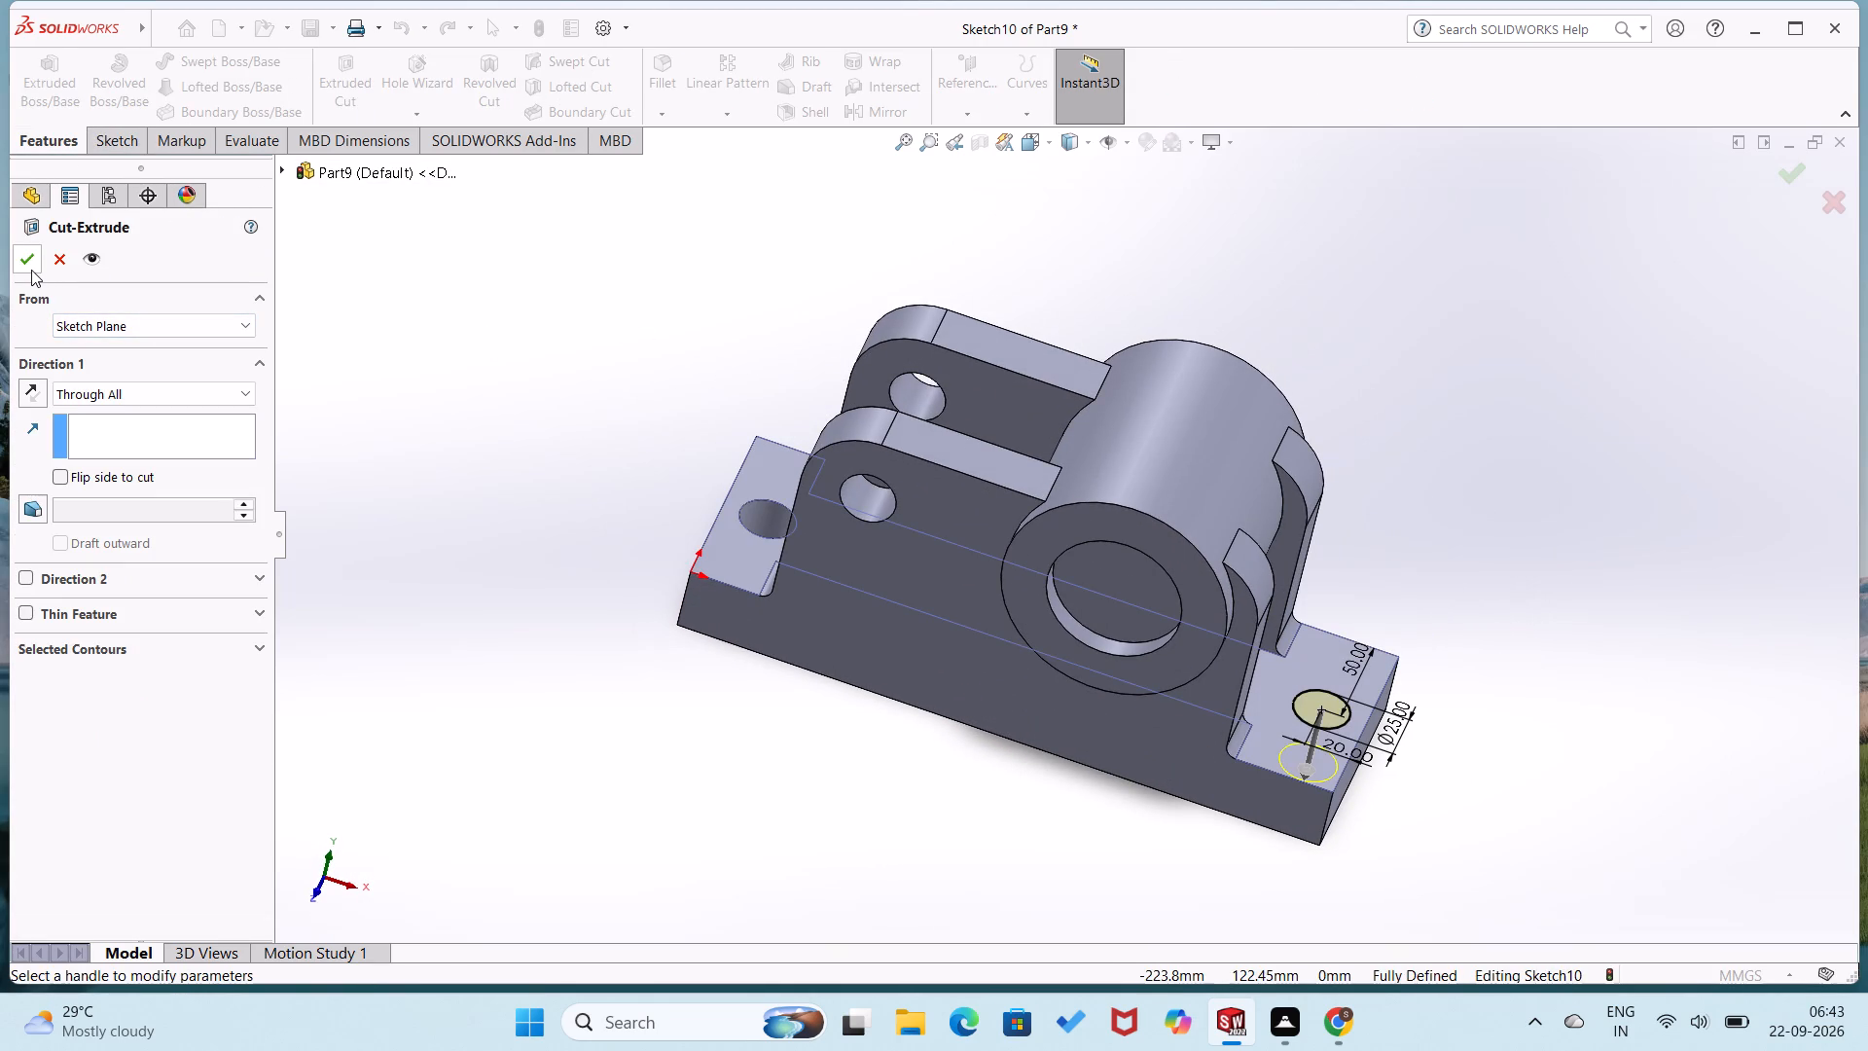
pyautogui.click(31, 265)
pyautogui.click(529, 424)
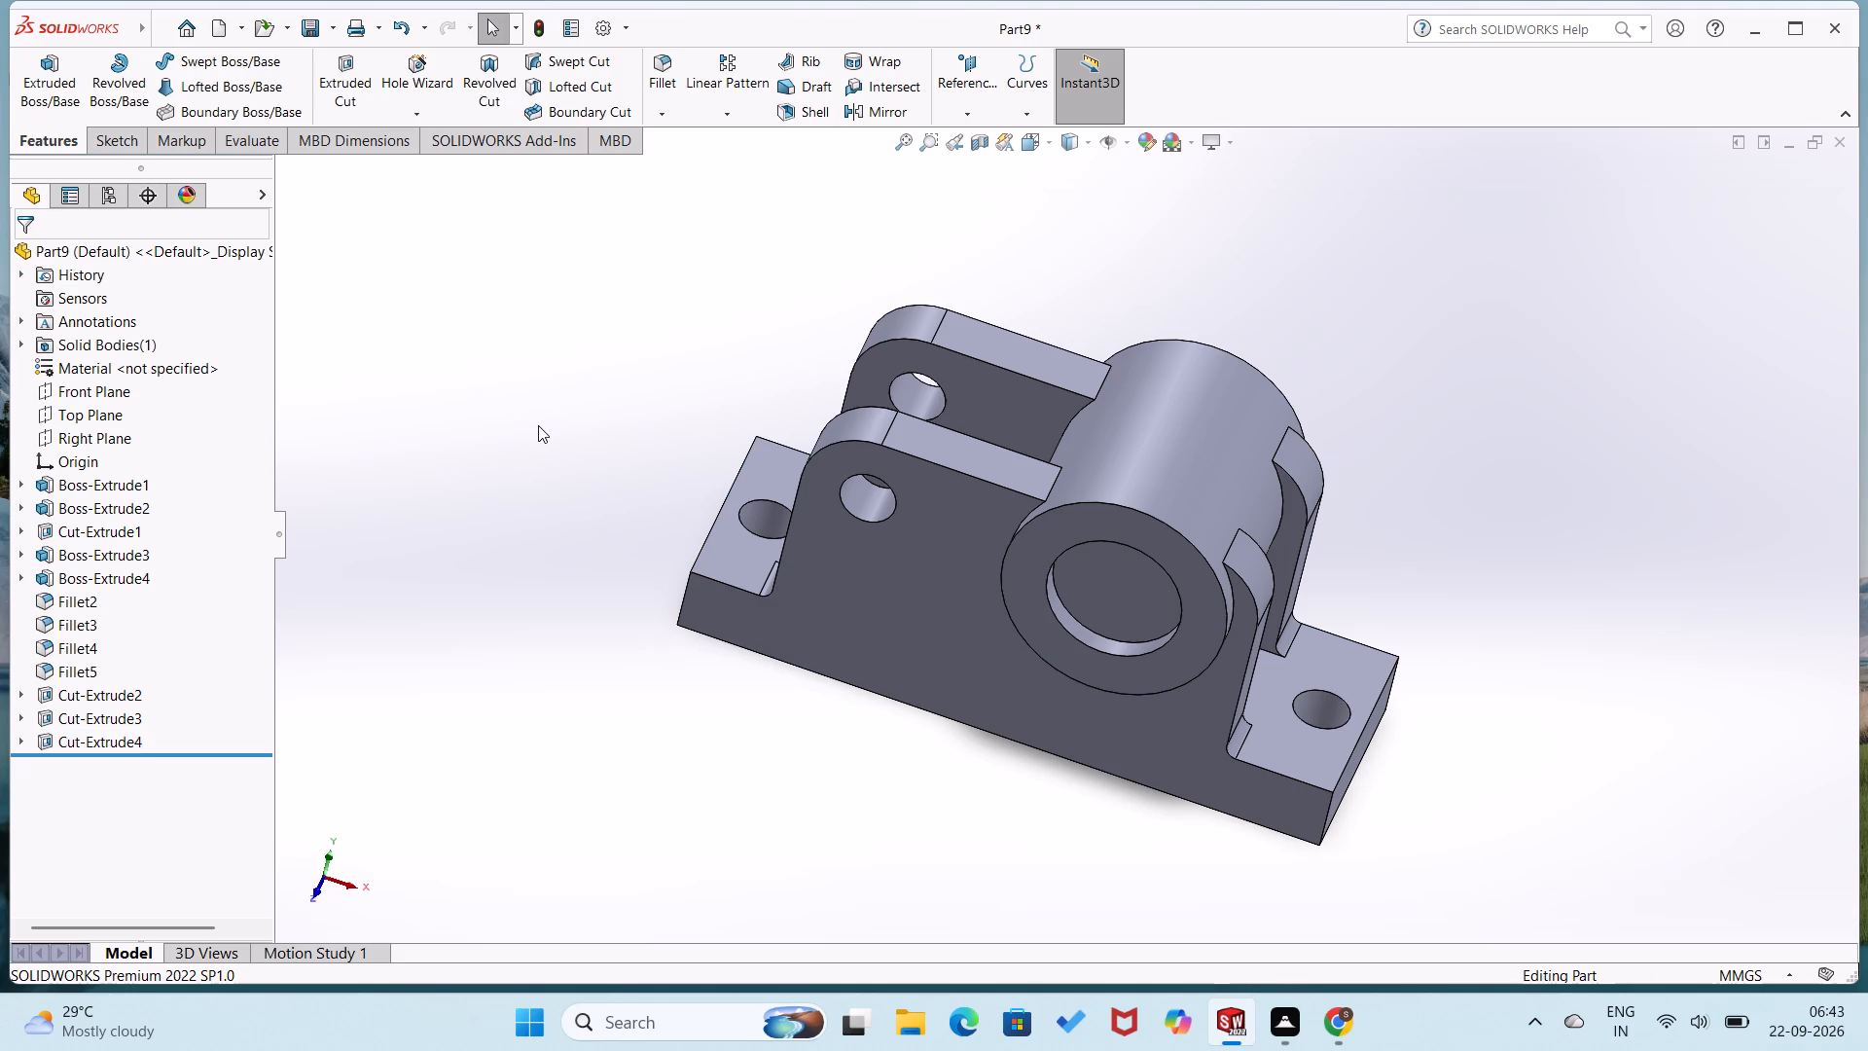
# Examine the part in the front, back, right, top, bottom and isometric views.
pyautogui.hotkey('ctrl', '1')
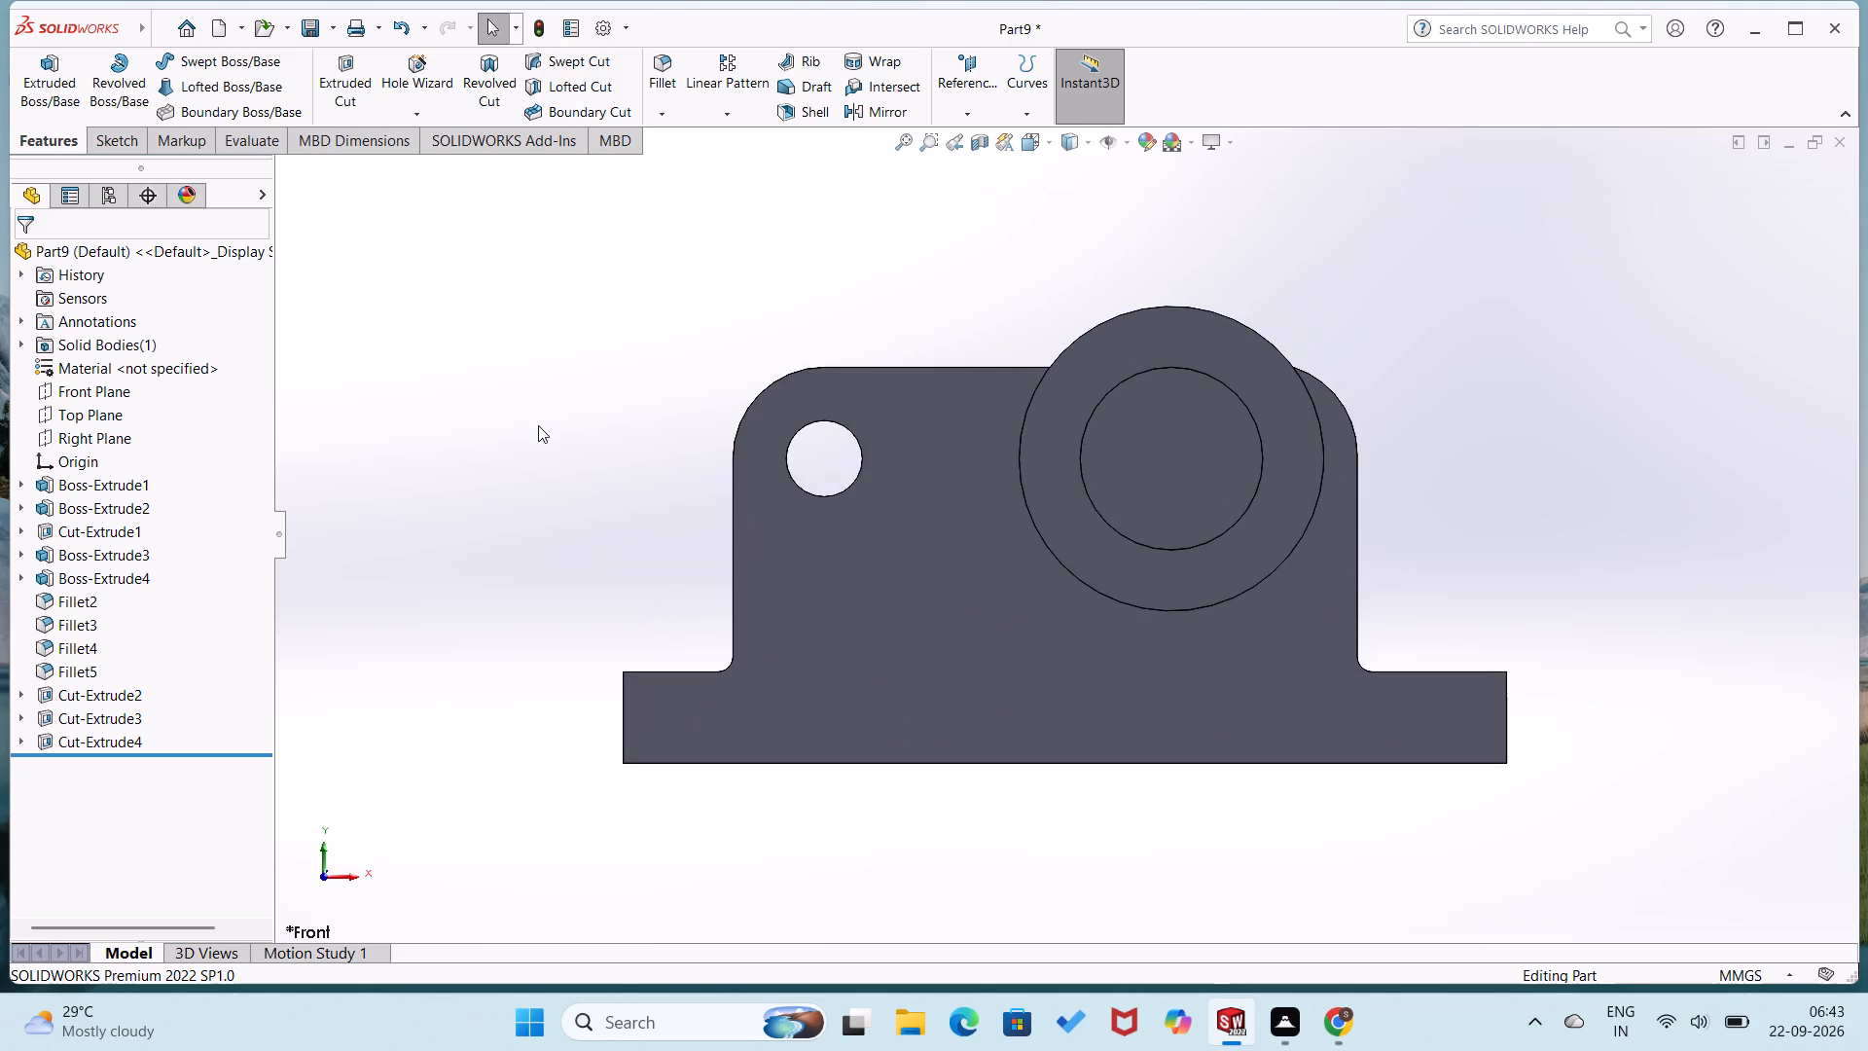
pyautogui.hotkey('ctrl', '2')
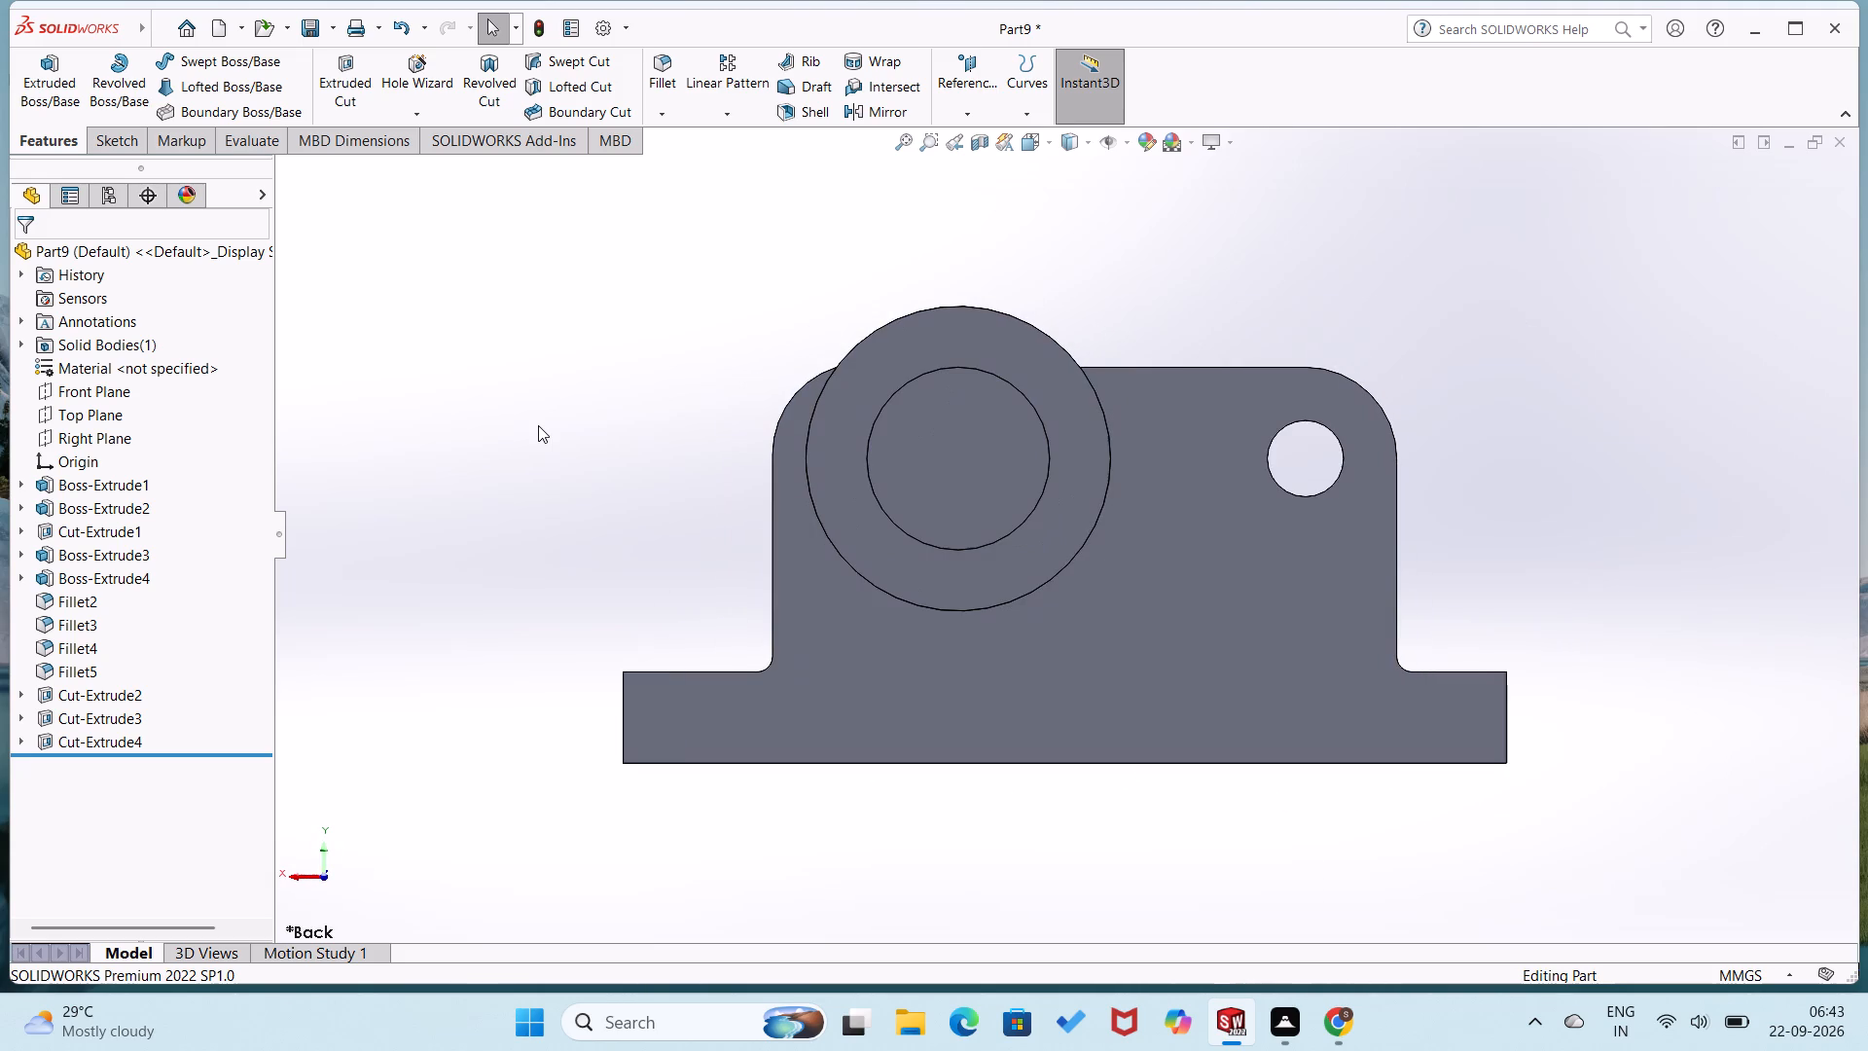
pyautogui.hotkey('ctrl', '4')
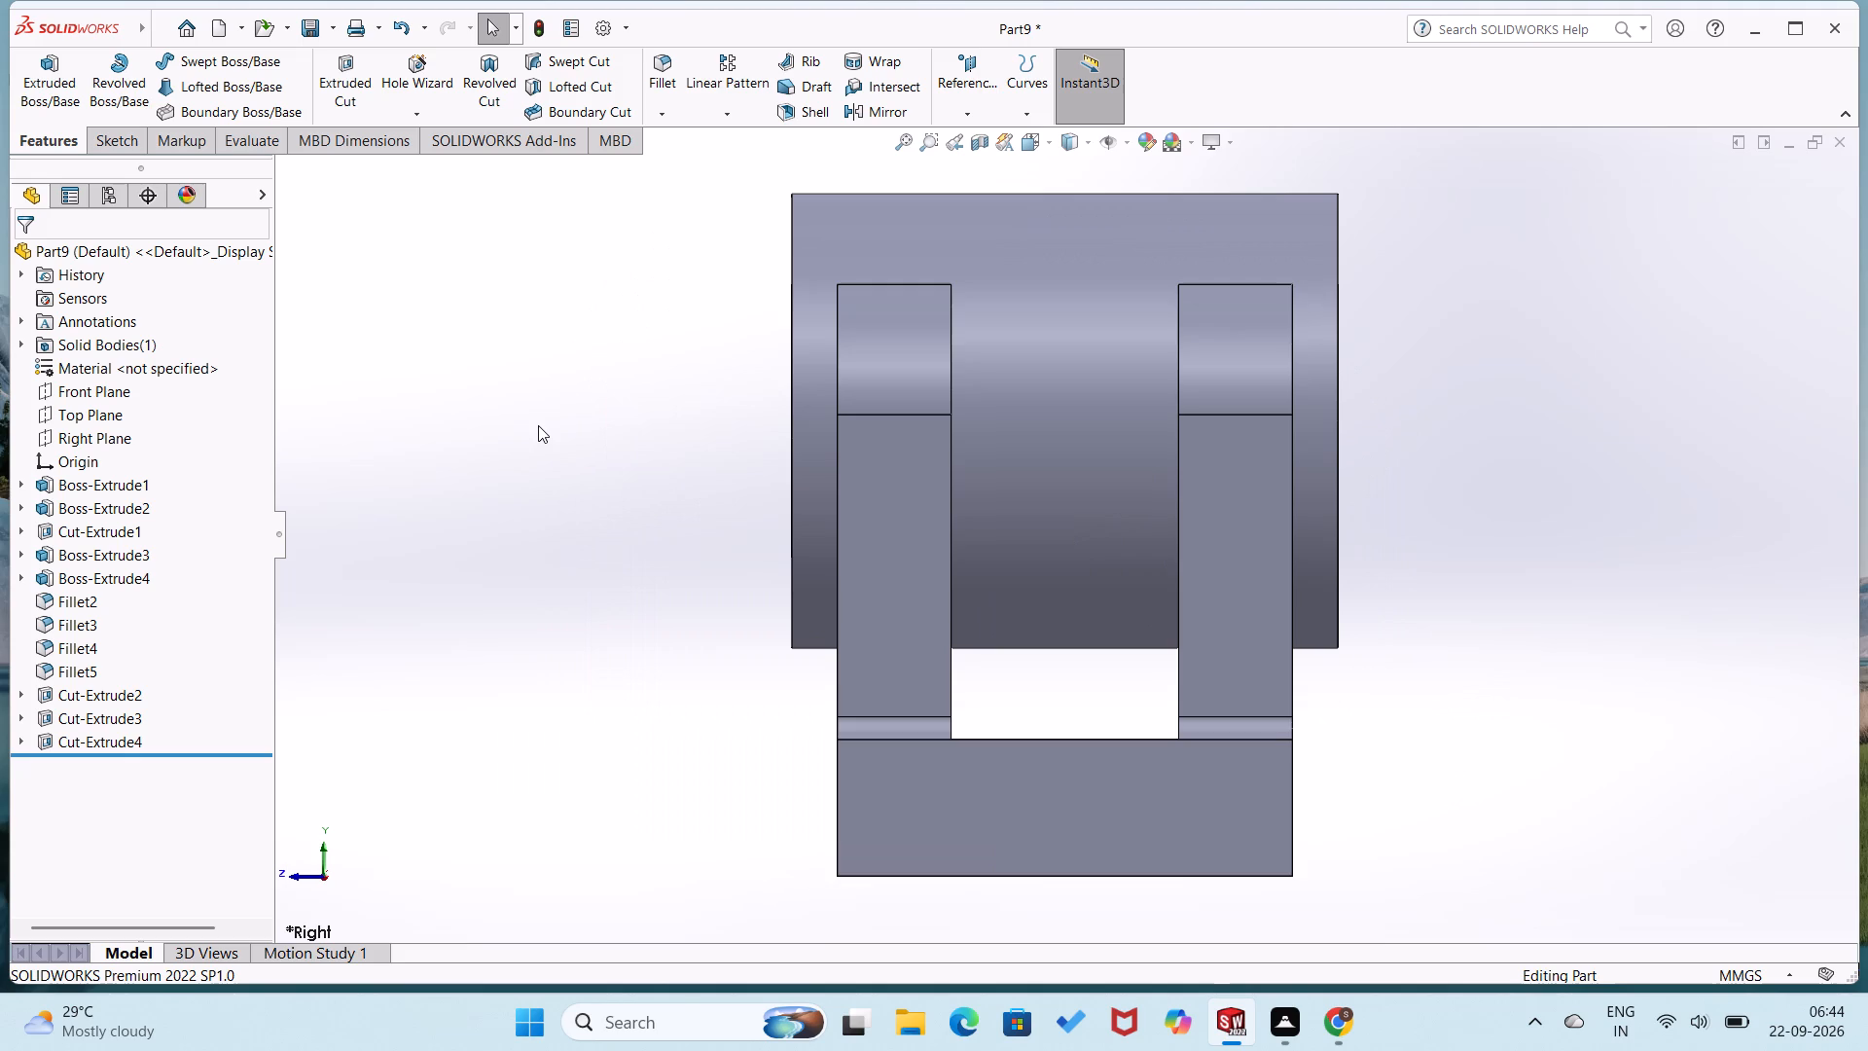
pyautogui.hotkey('ctrl', '4')
pyautogui.hotkey('ctrl', '4')
pyautogui.hotkey('ctrl', '4')
pyautogui.hotkey('ctrl', '5')
pyautogui.hotkey('ctrl', '6')
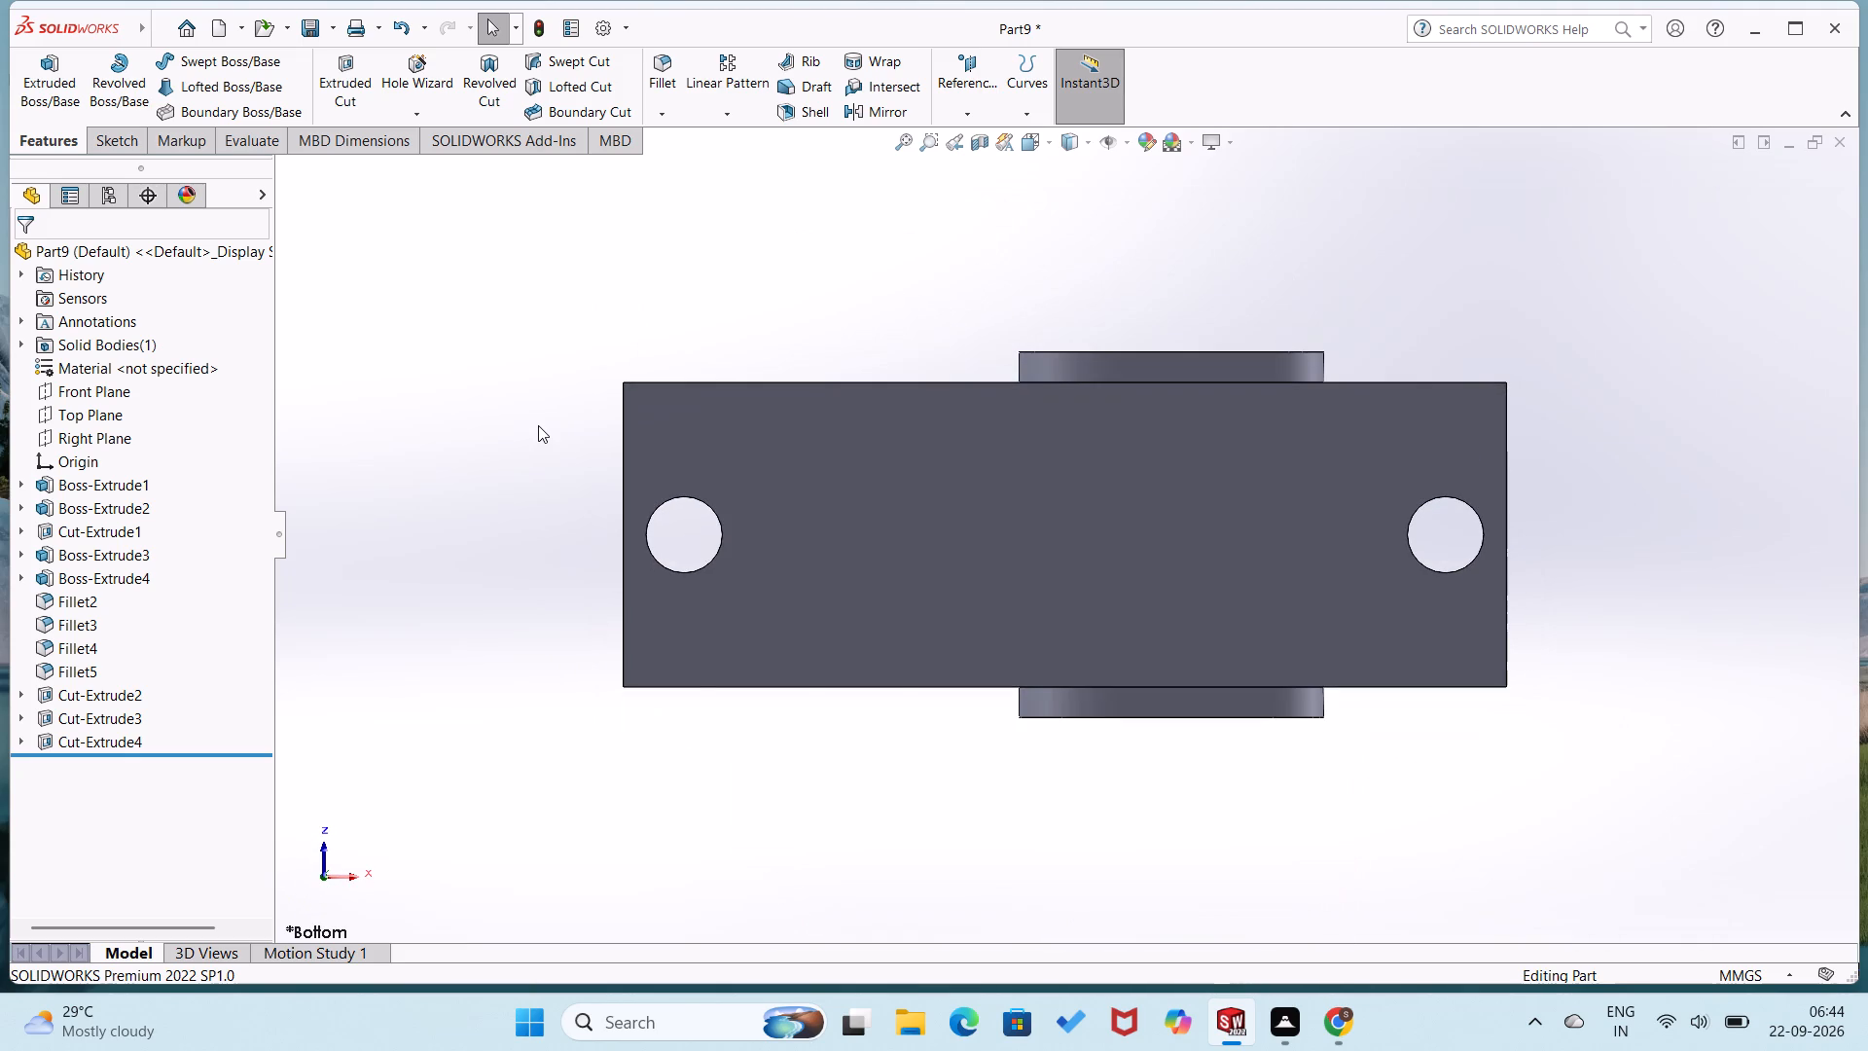
pyautogui.hotkey('ctrl', '7')
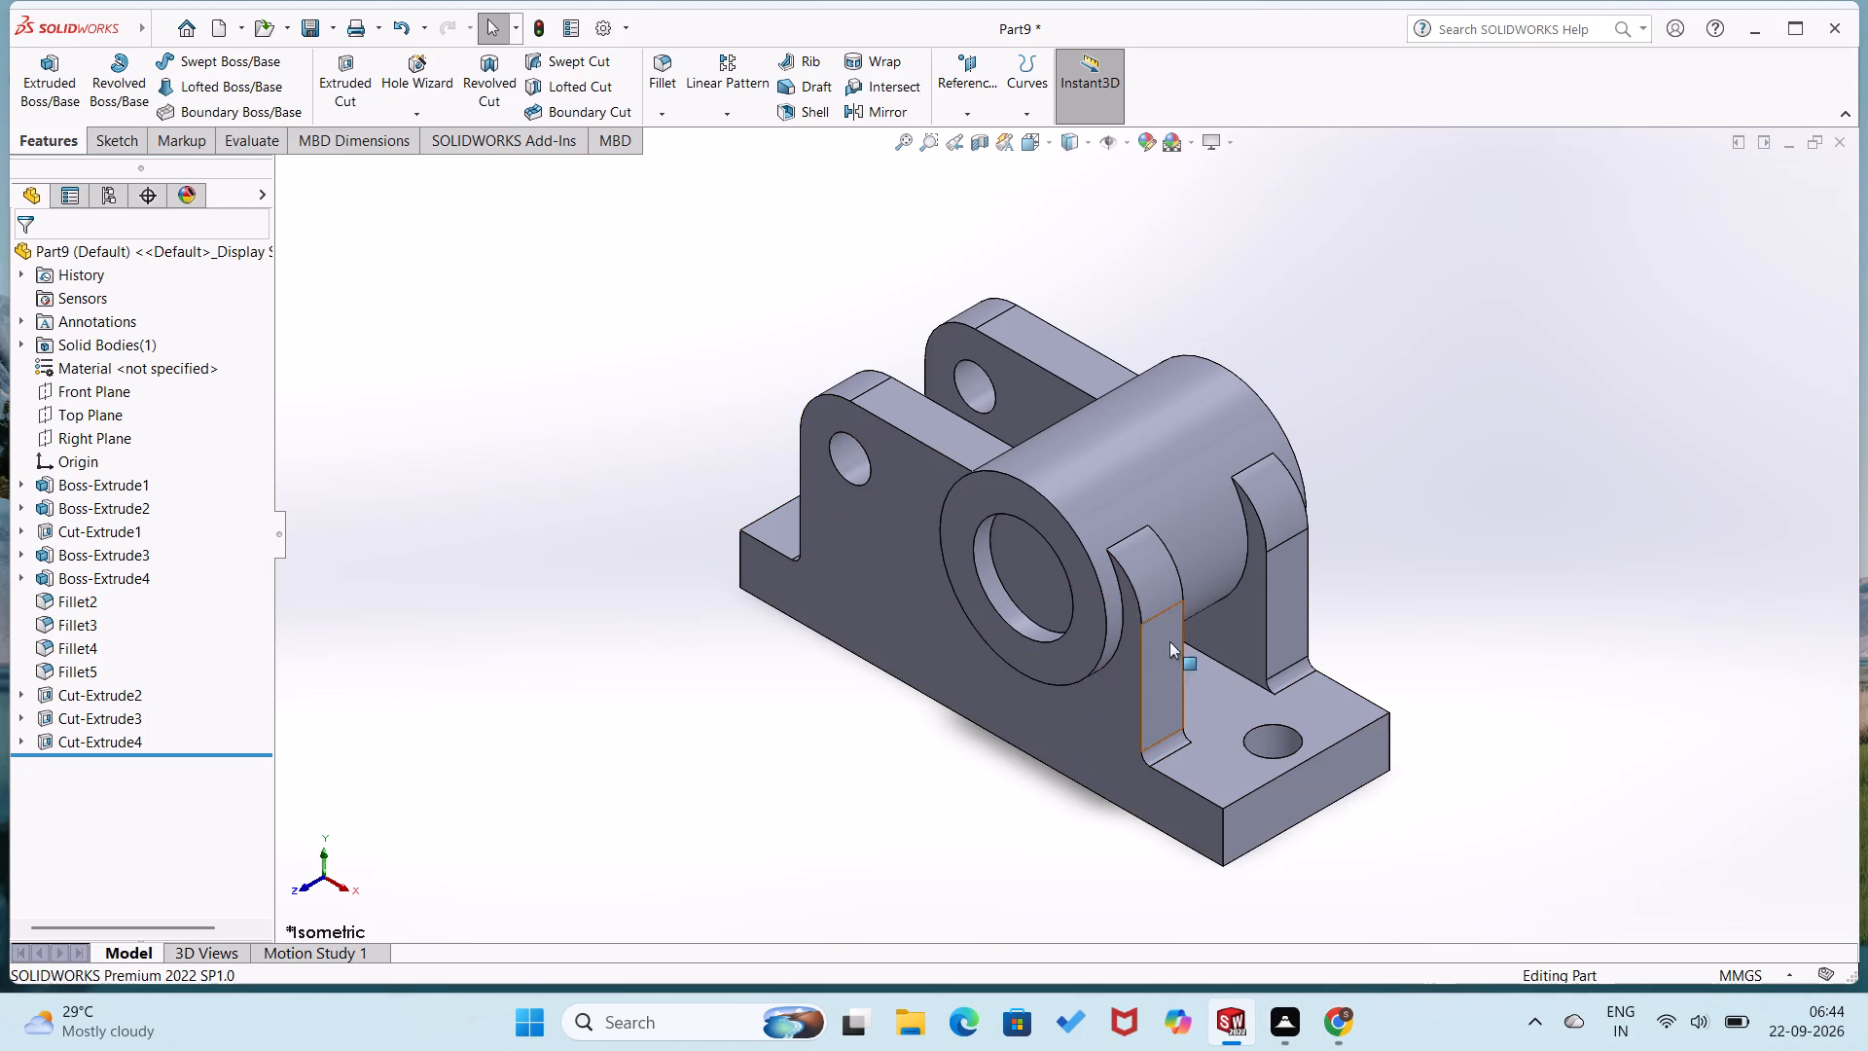
pyautogui.scroll(1, 981, 559)
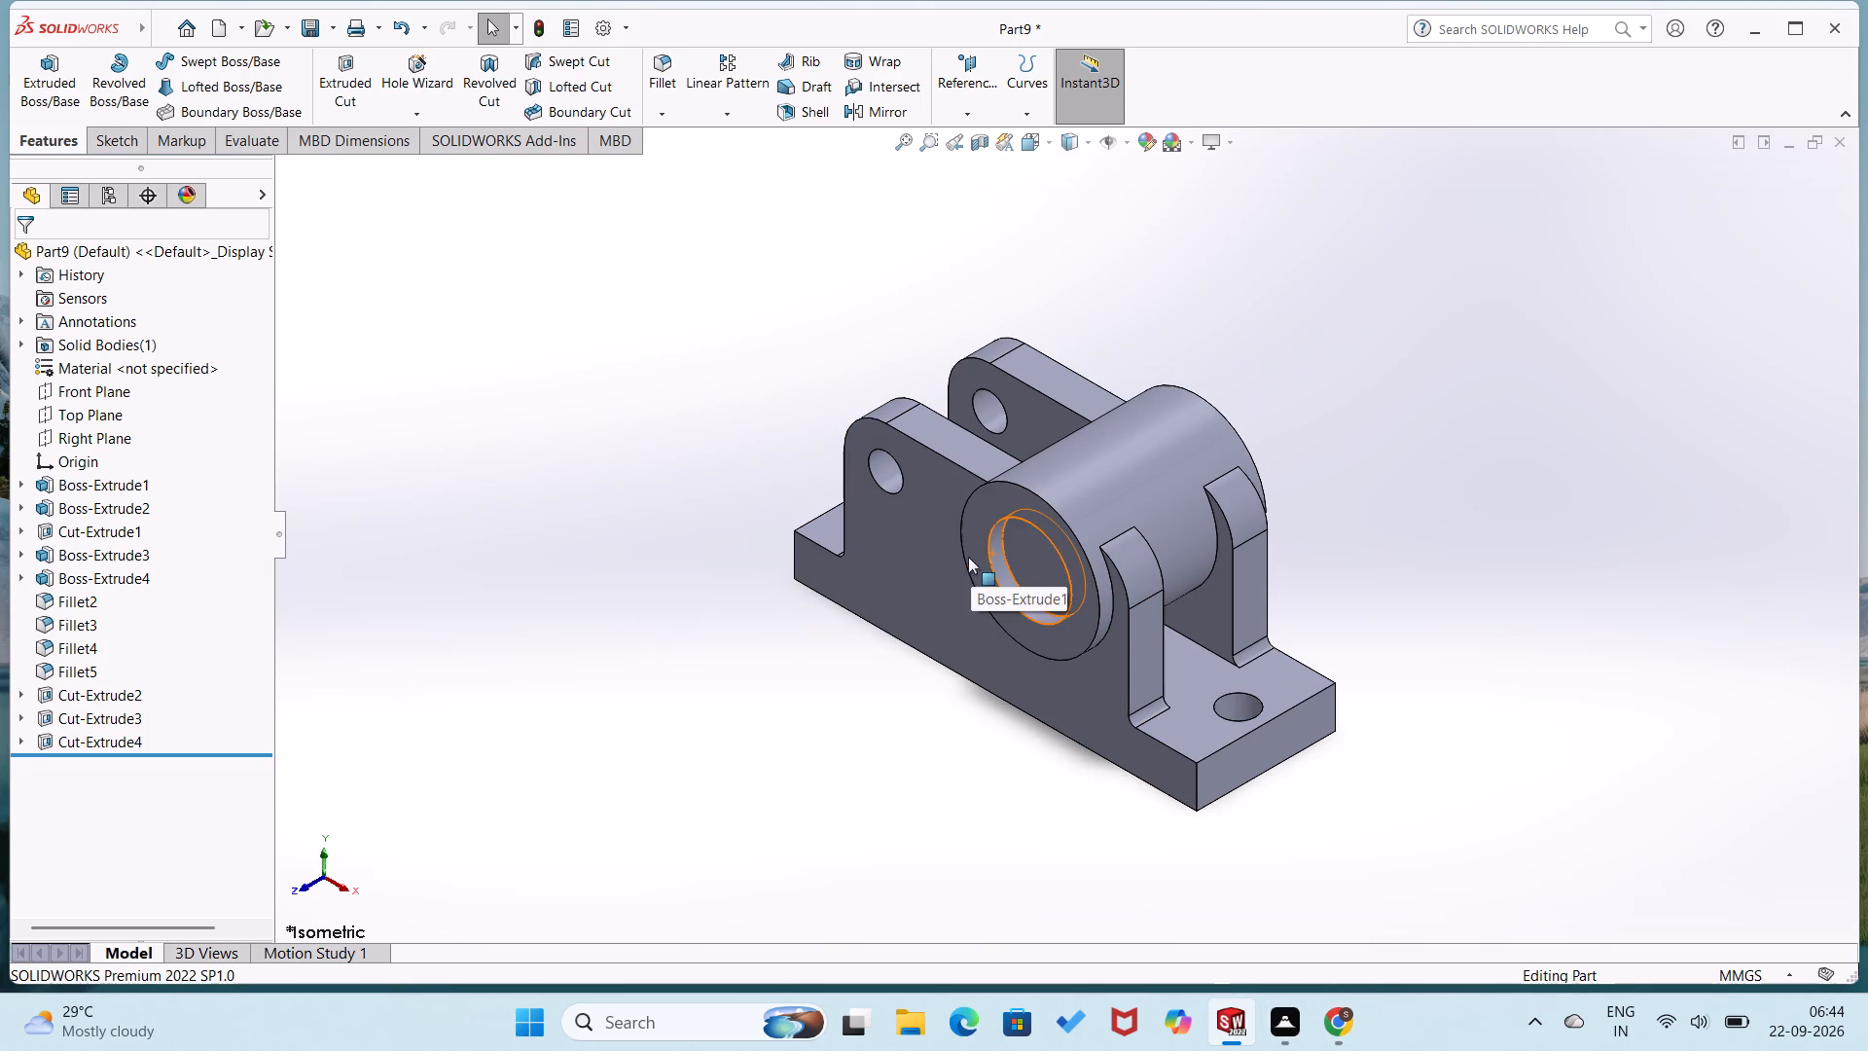
pyautogui.click(731, 512)
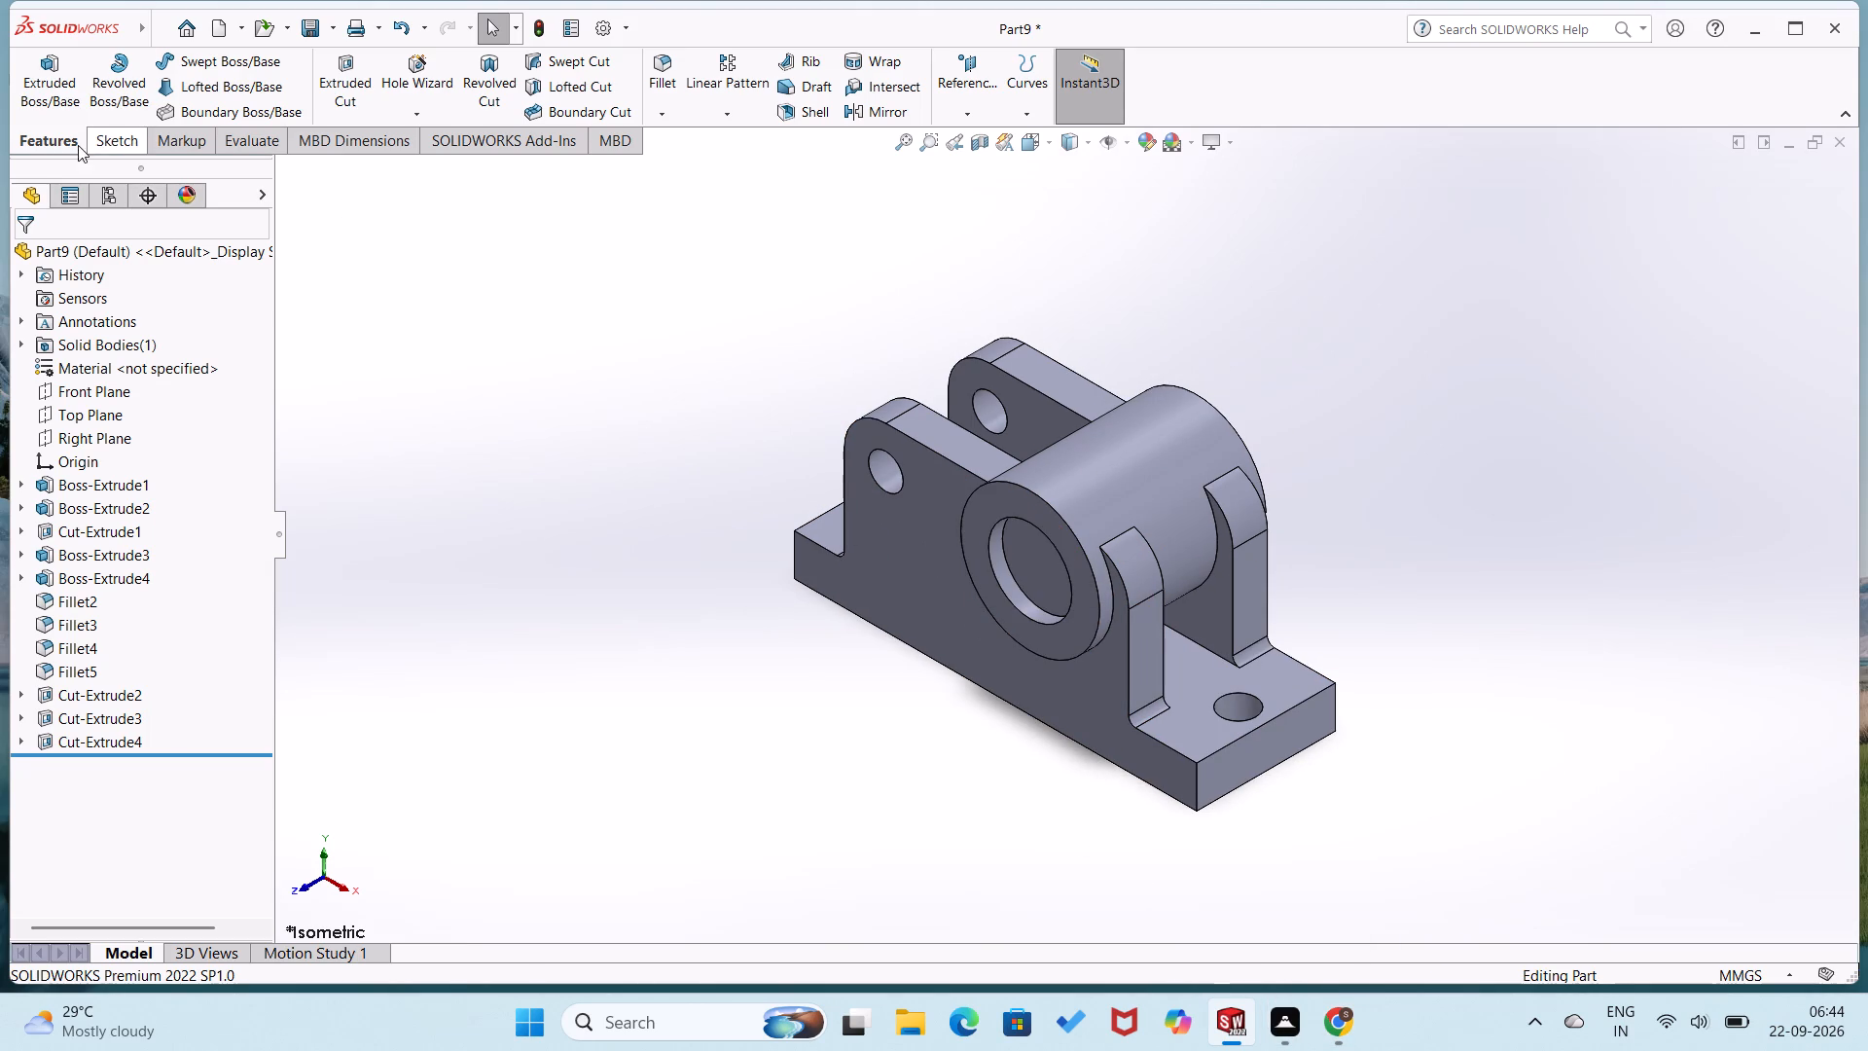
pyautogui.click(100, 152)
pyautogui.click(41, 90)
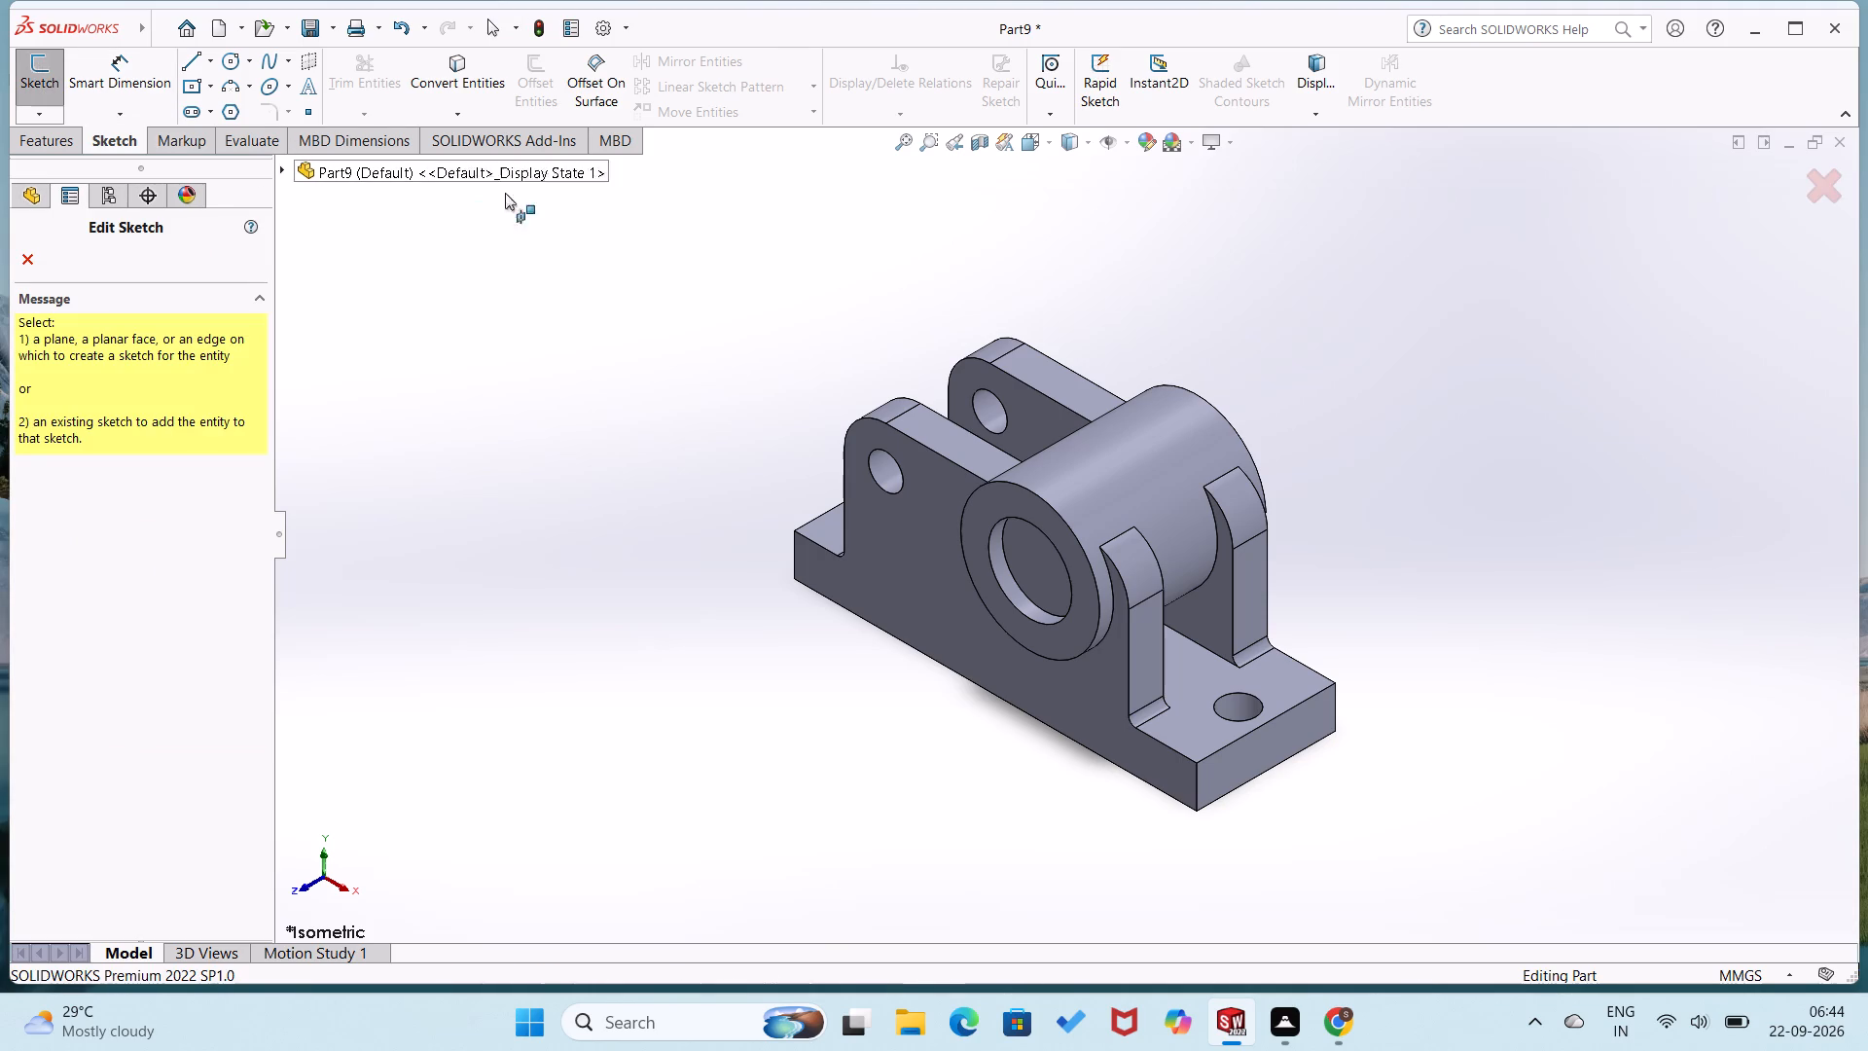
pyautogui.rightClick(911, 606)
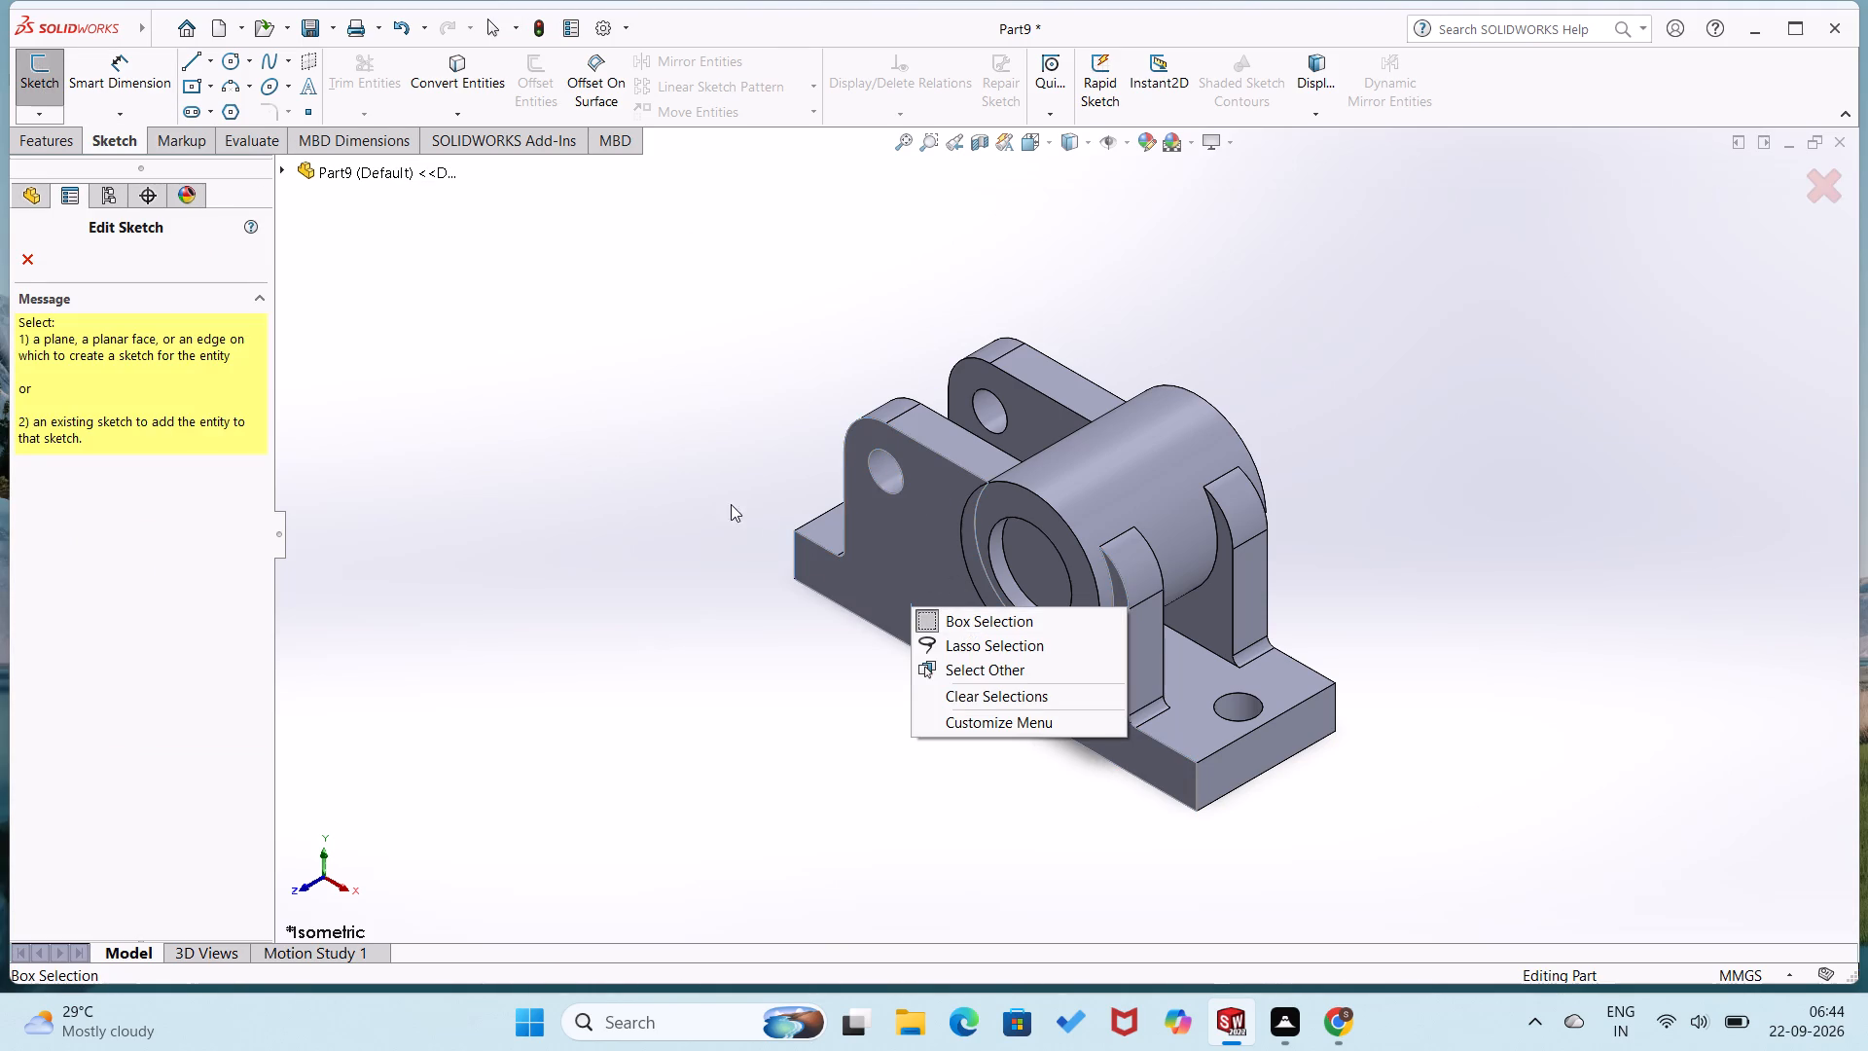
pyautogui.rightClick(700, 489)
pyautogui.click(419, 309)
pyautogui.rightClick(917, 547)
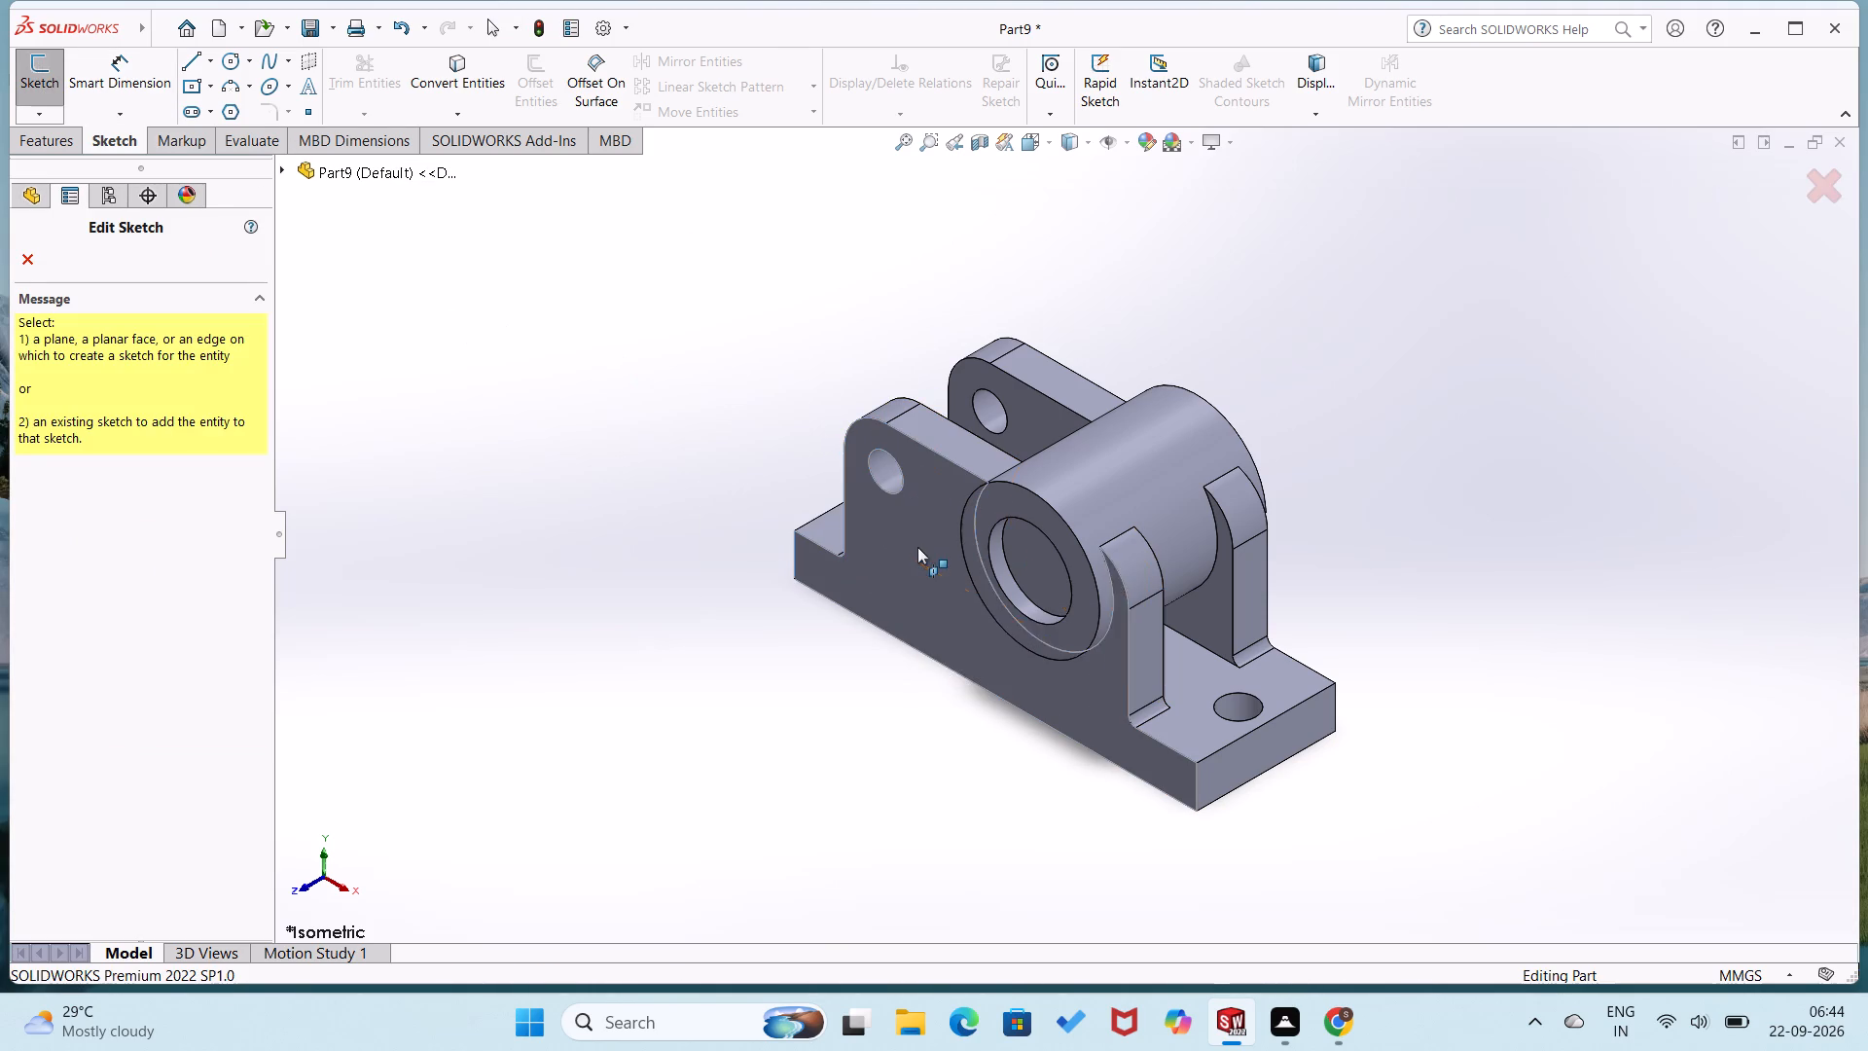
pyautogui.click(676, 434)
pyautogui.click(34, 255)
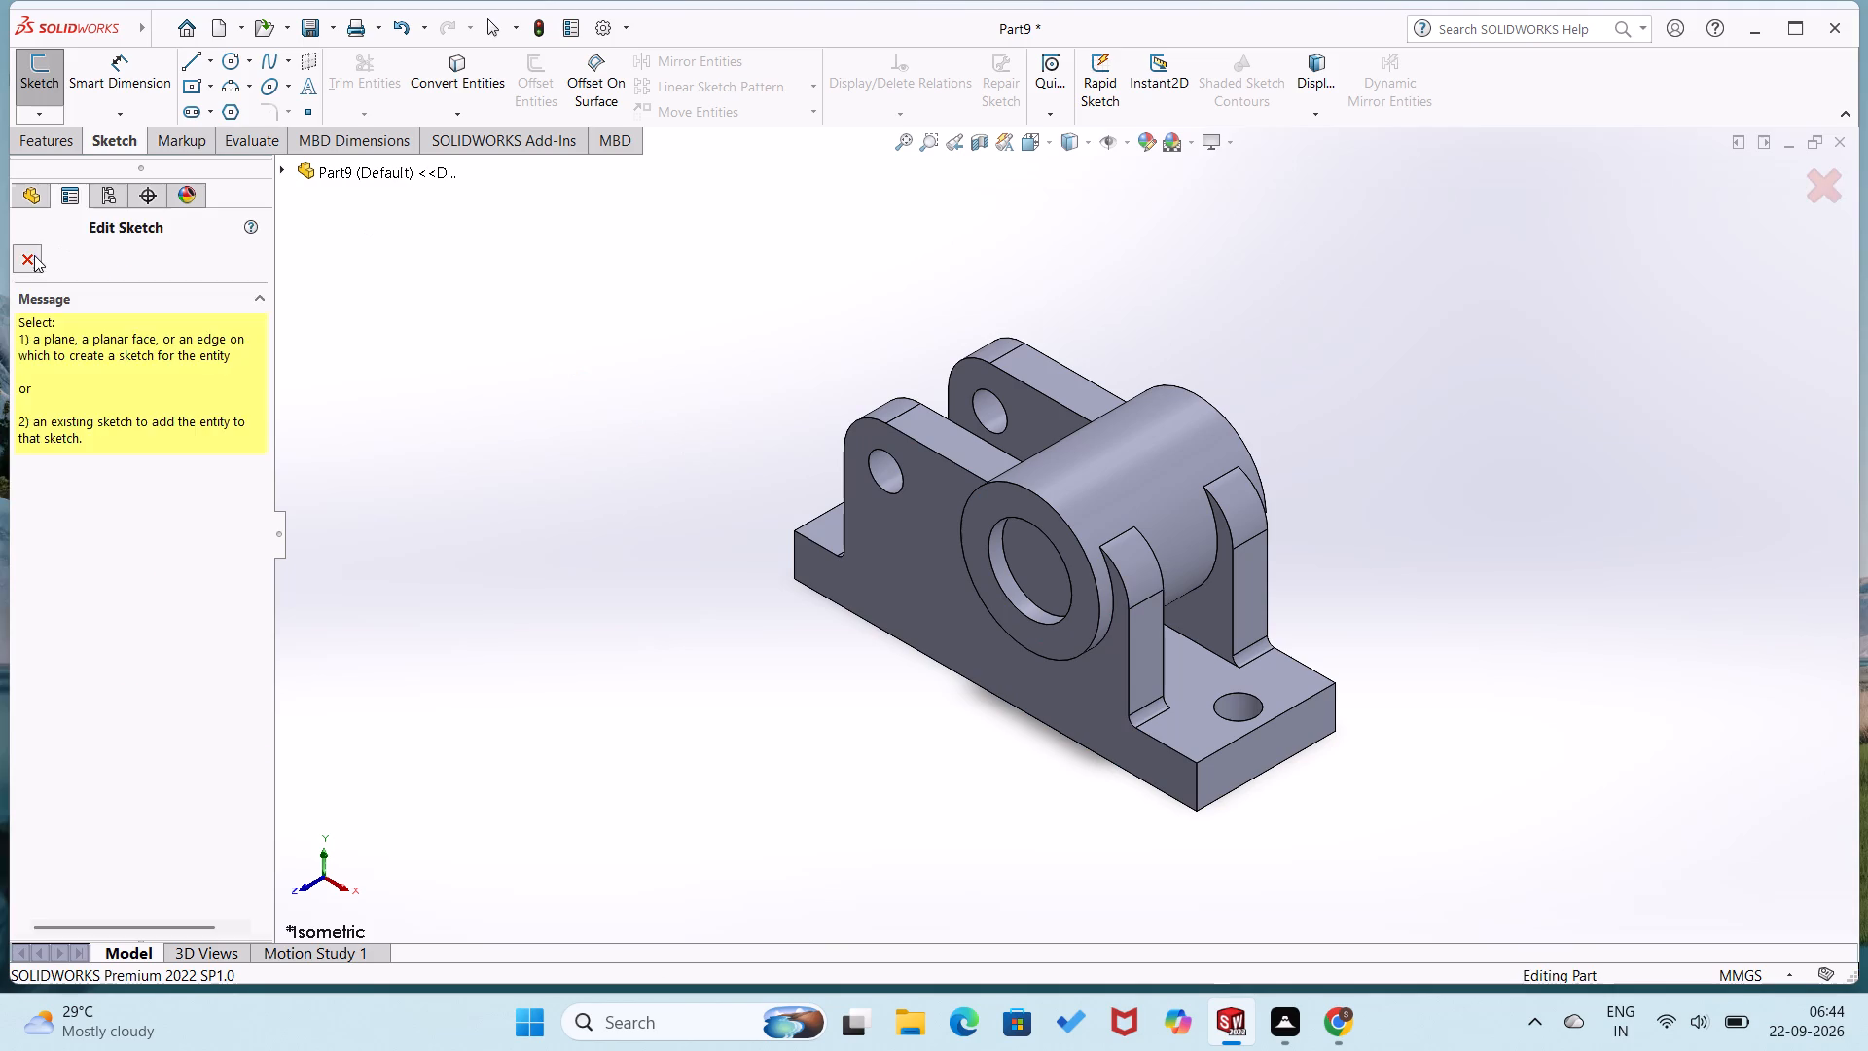
# Open a new sketch on the outer front face of the base and front support plate.
pyautogui.rightClick(945, 591)
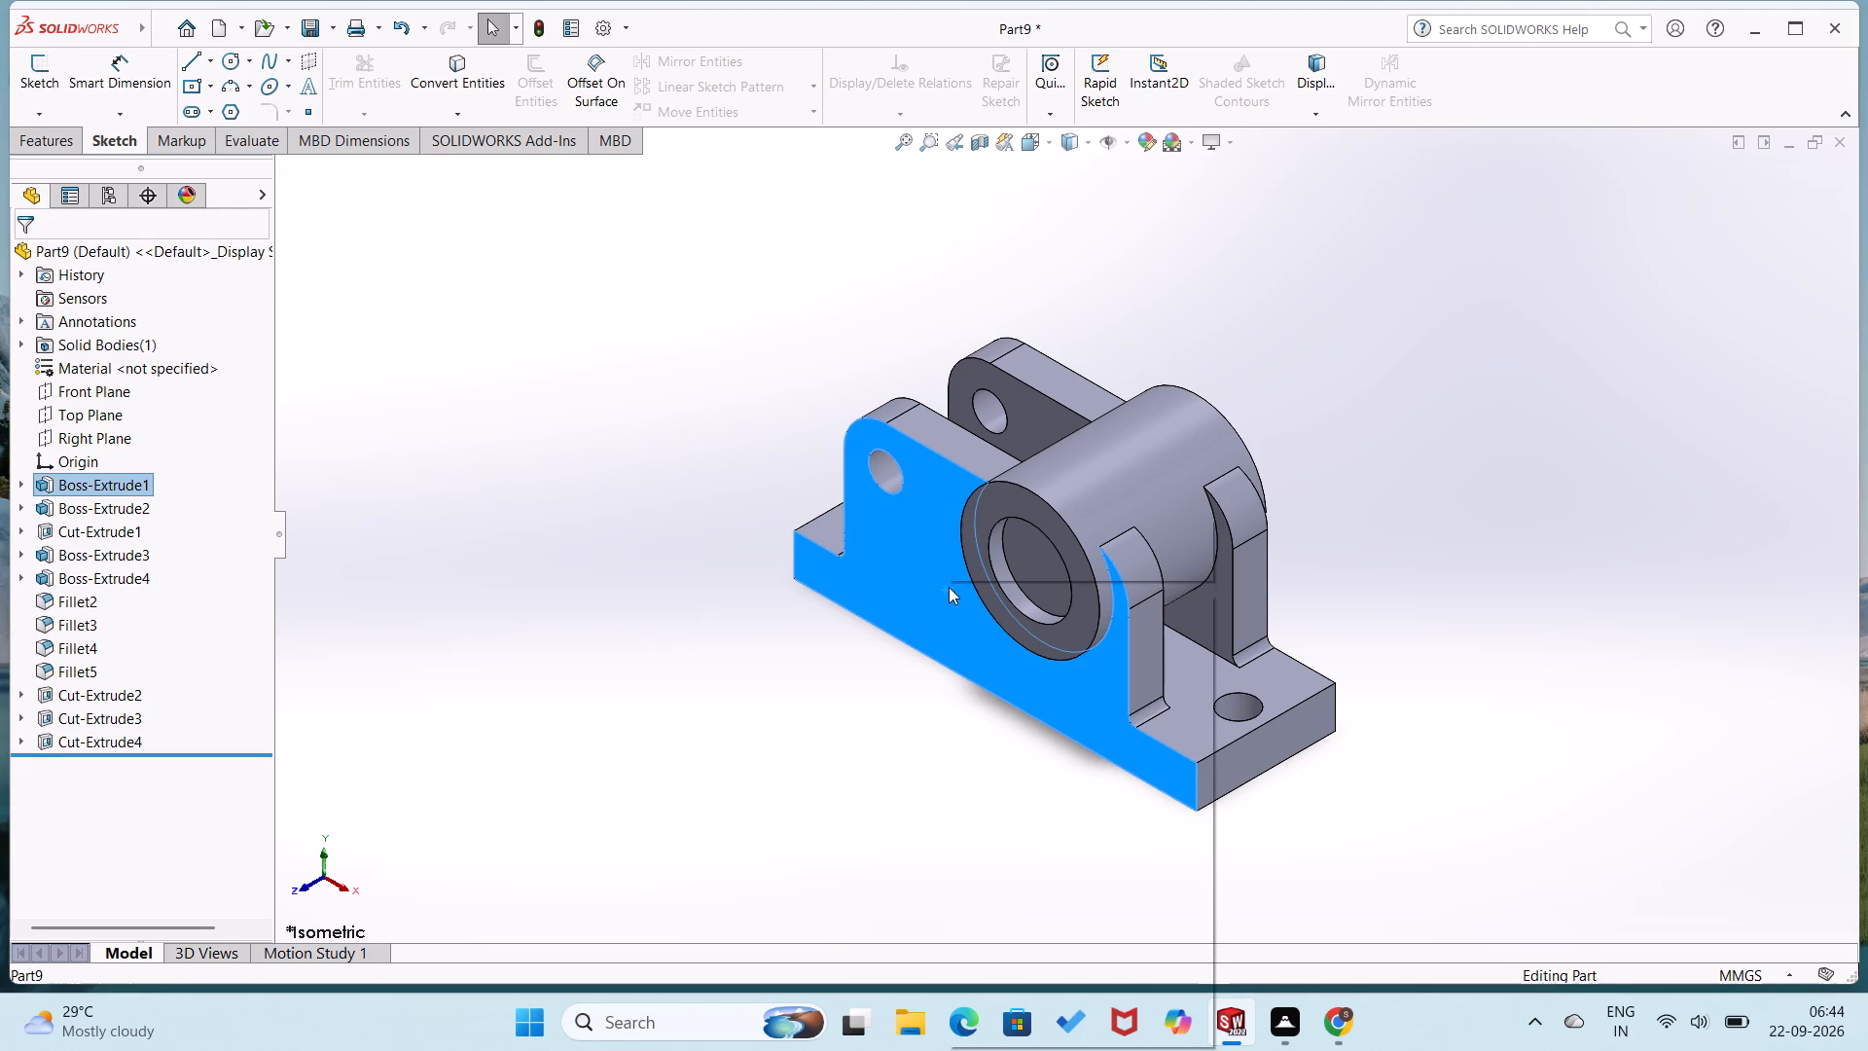
pyautogui.click(1001, 558)
pyautogui.click(753, 521)
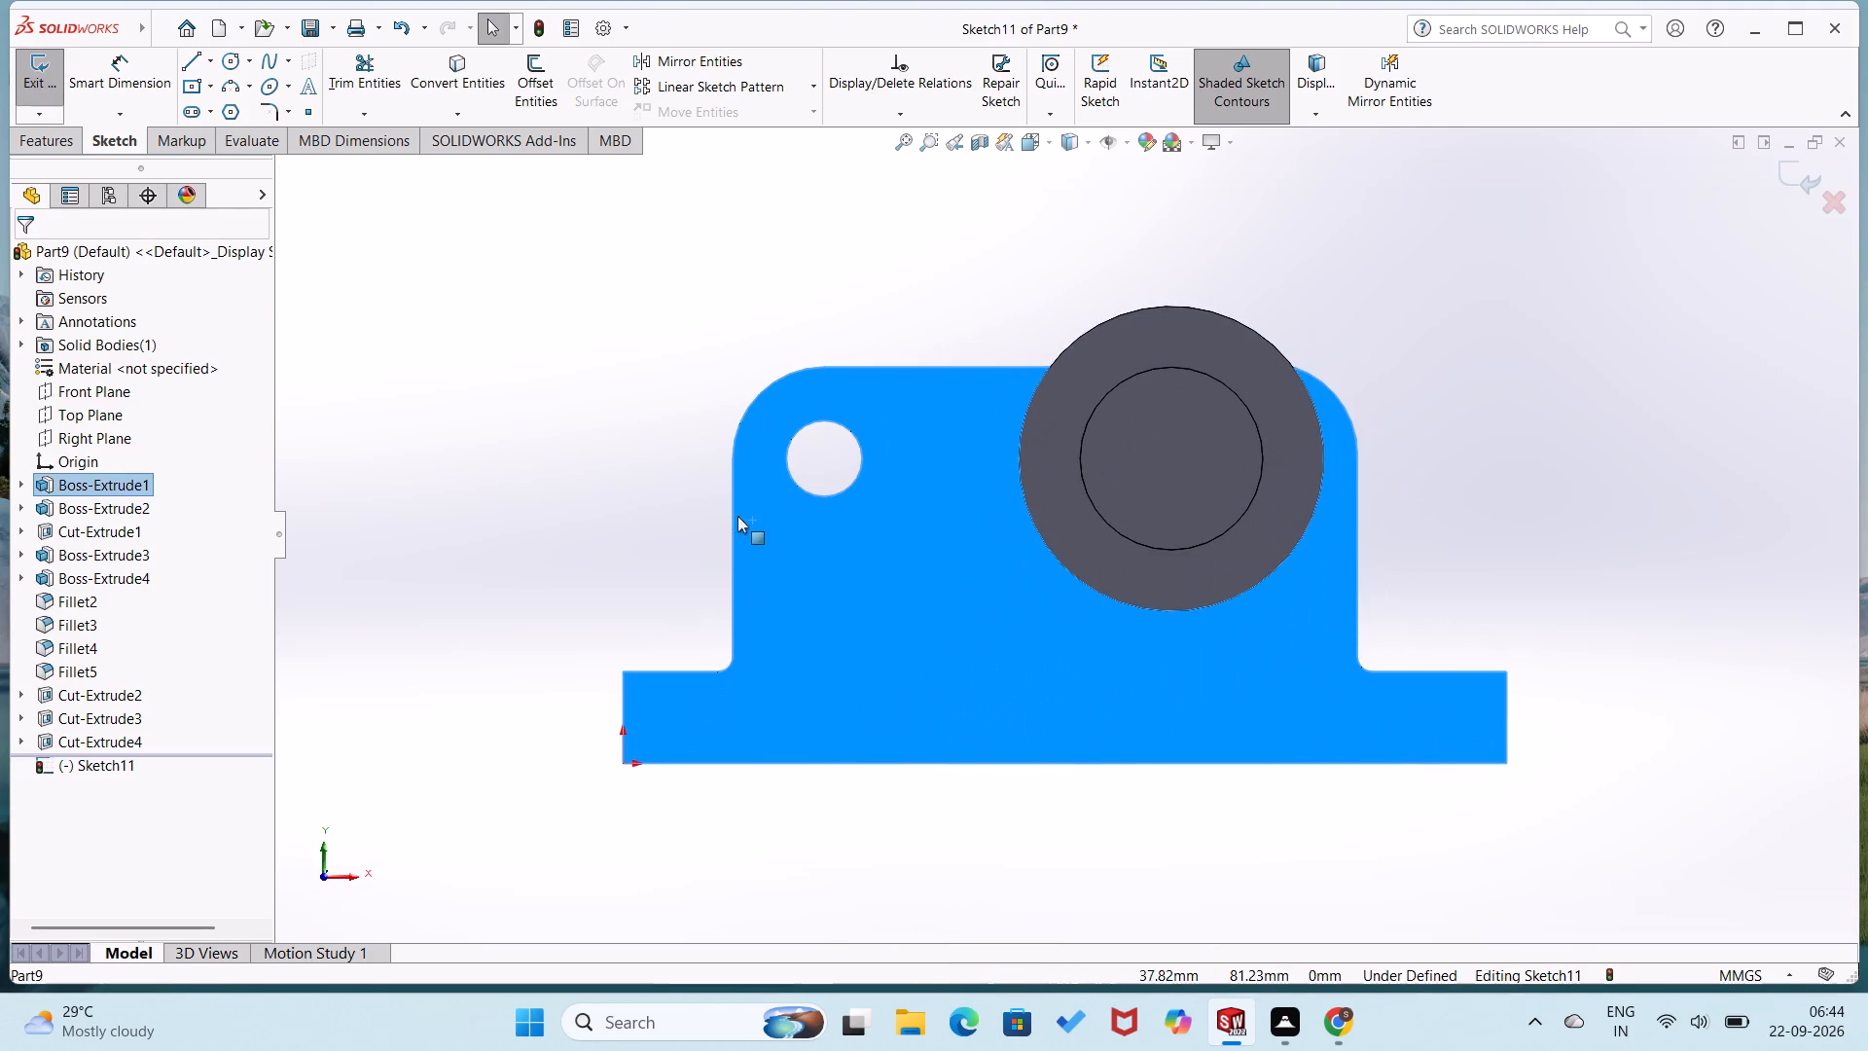
pyautogui.click(649, 481)
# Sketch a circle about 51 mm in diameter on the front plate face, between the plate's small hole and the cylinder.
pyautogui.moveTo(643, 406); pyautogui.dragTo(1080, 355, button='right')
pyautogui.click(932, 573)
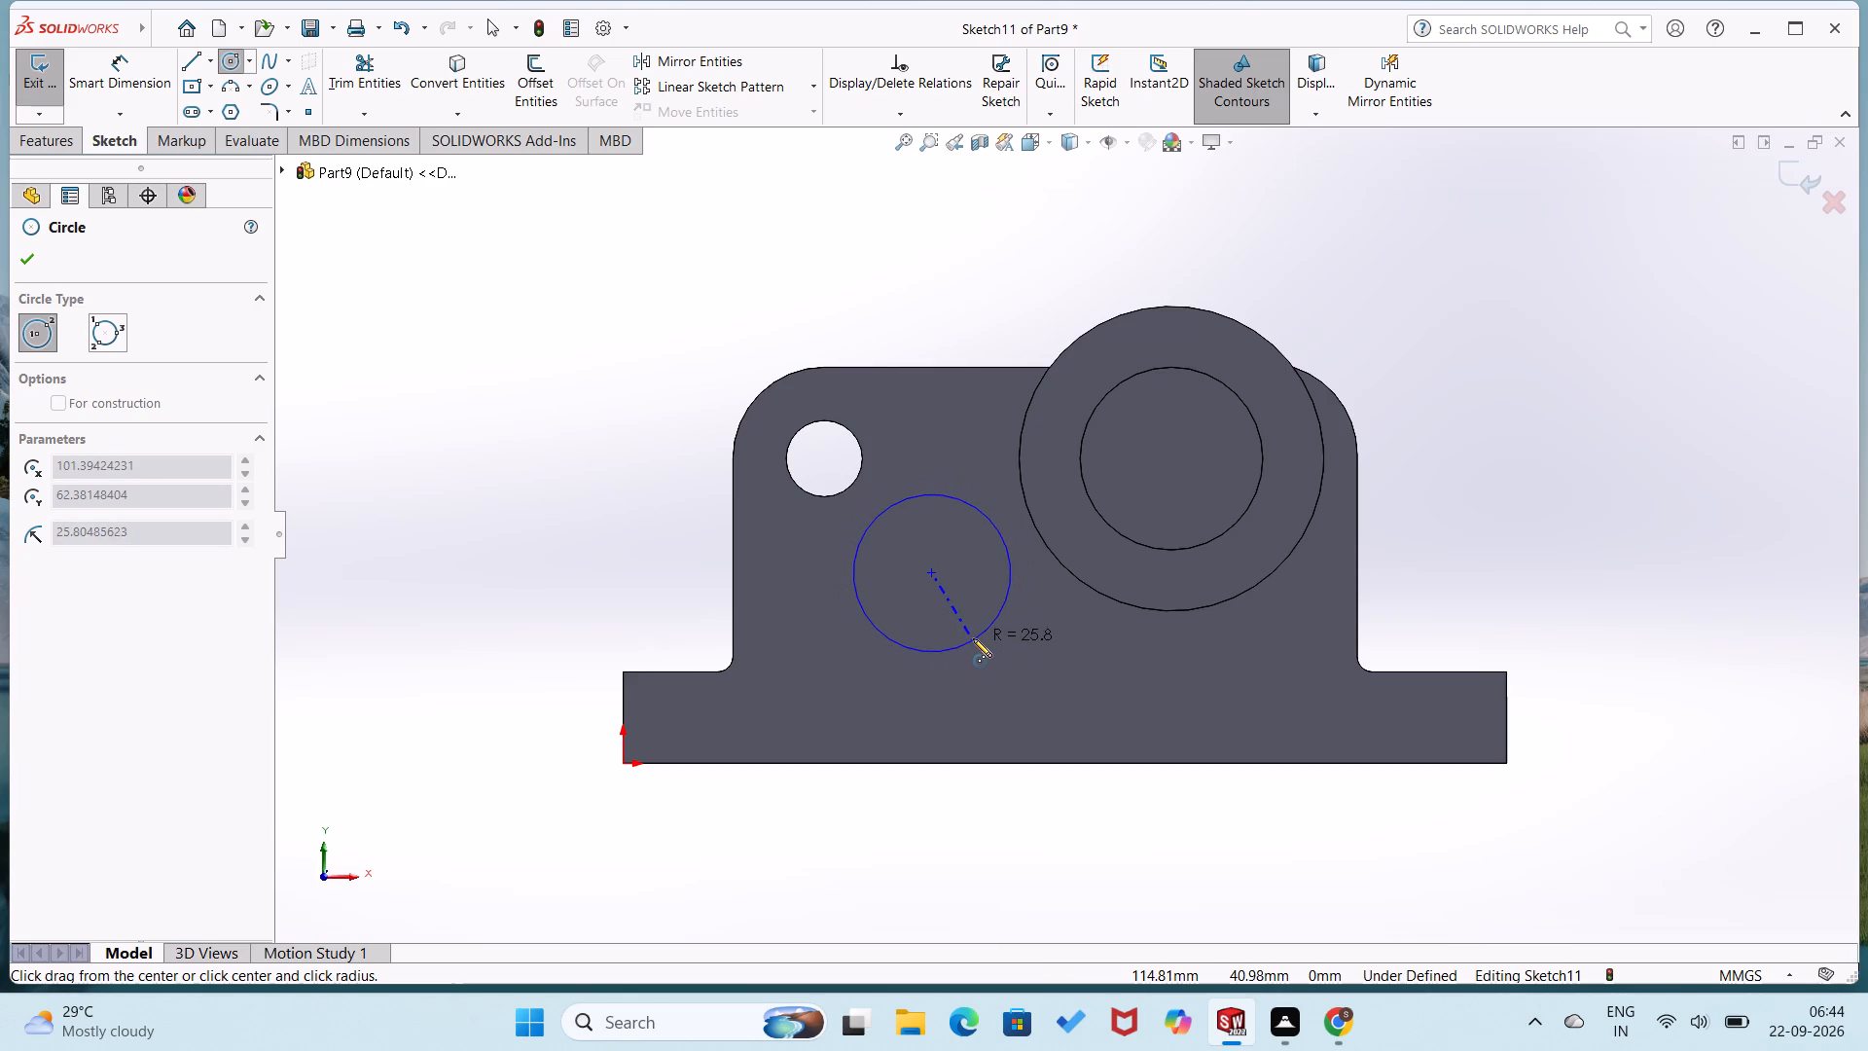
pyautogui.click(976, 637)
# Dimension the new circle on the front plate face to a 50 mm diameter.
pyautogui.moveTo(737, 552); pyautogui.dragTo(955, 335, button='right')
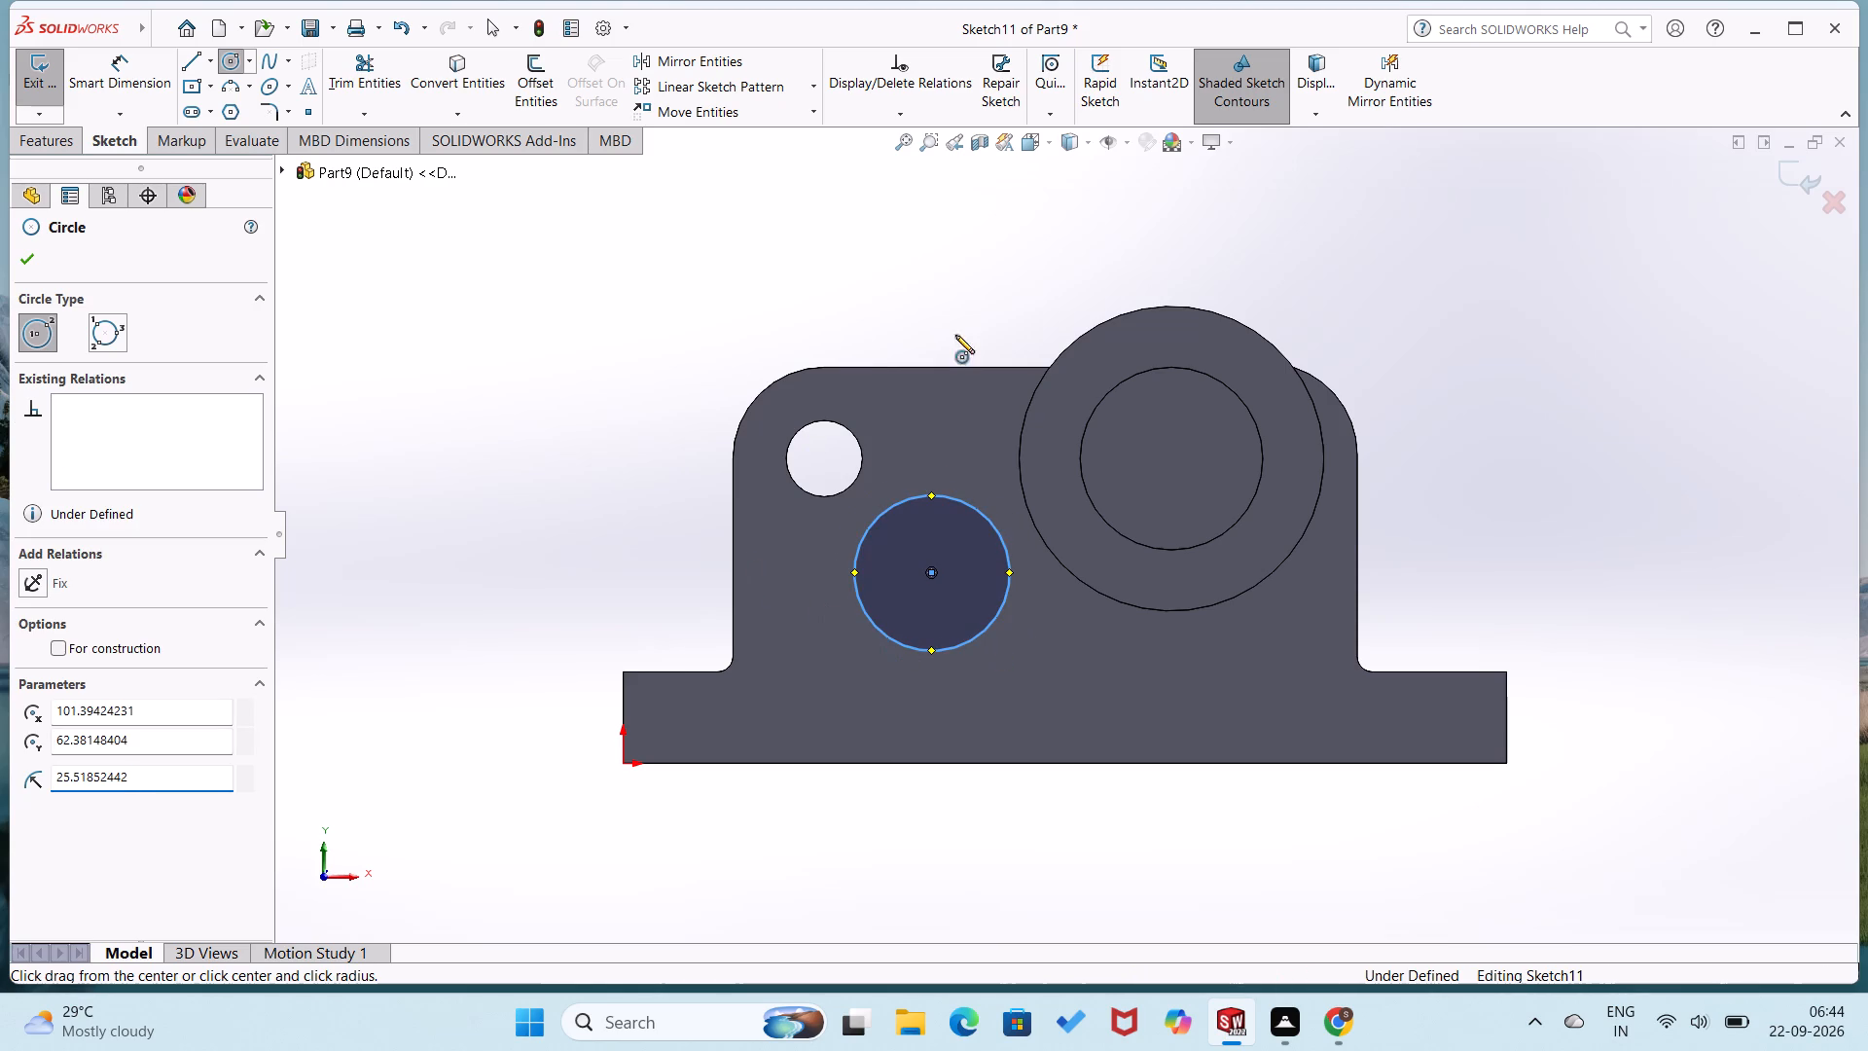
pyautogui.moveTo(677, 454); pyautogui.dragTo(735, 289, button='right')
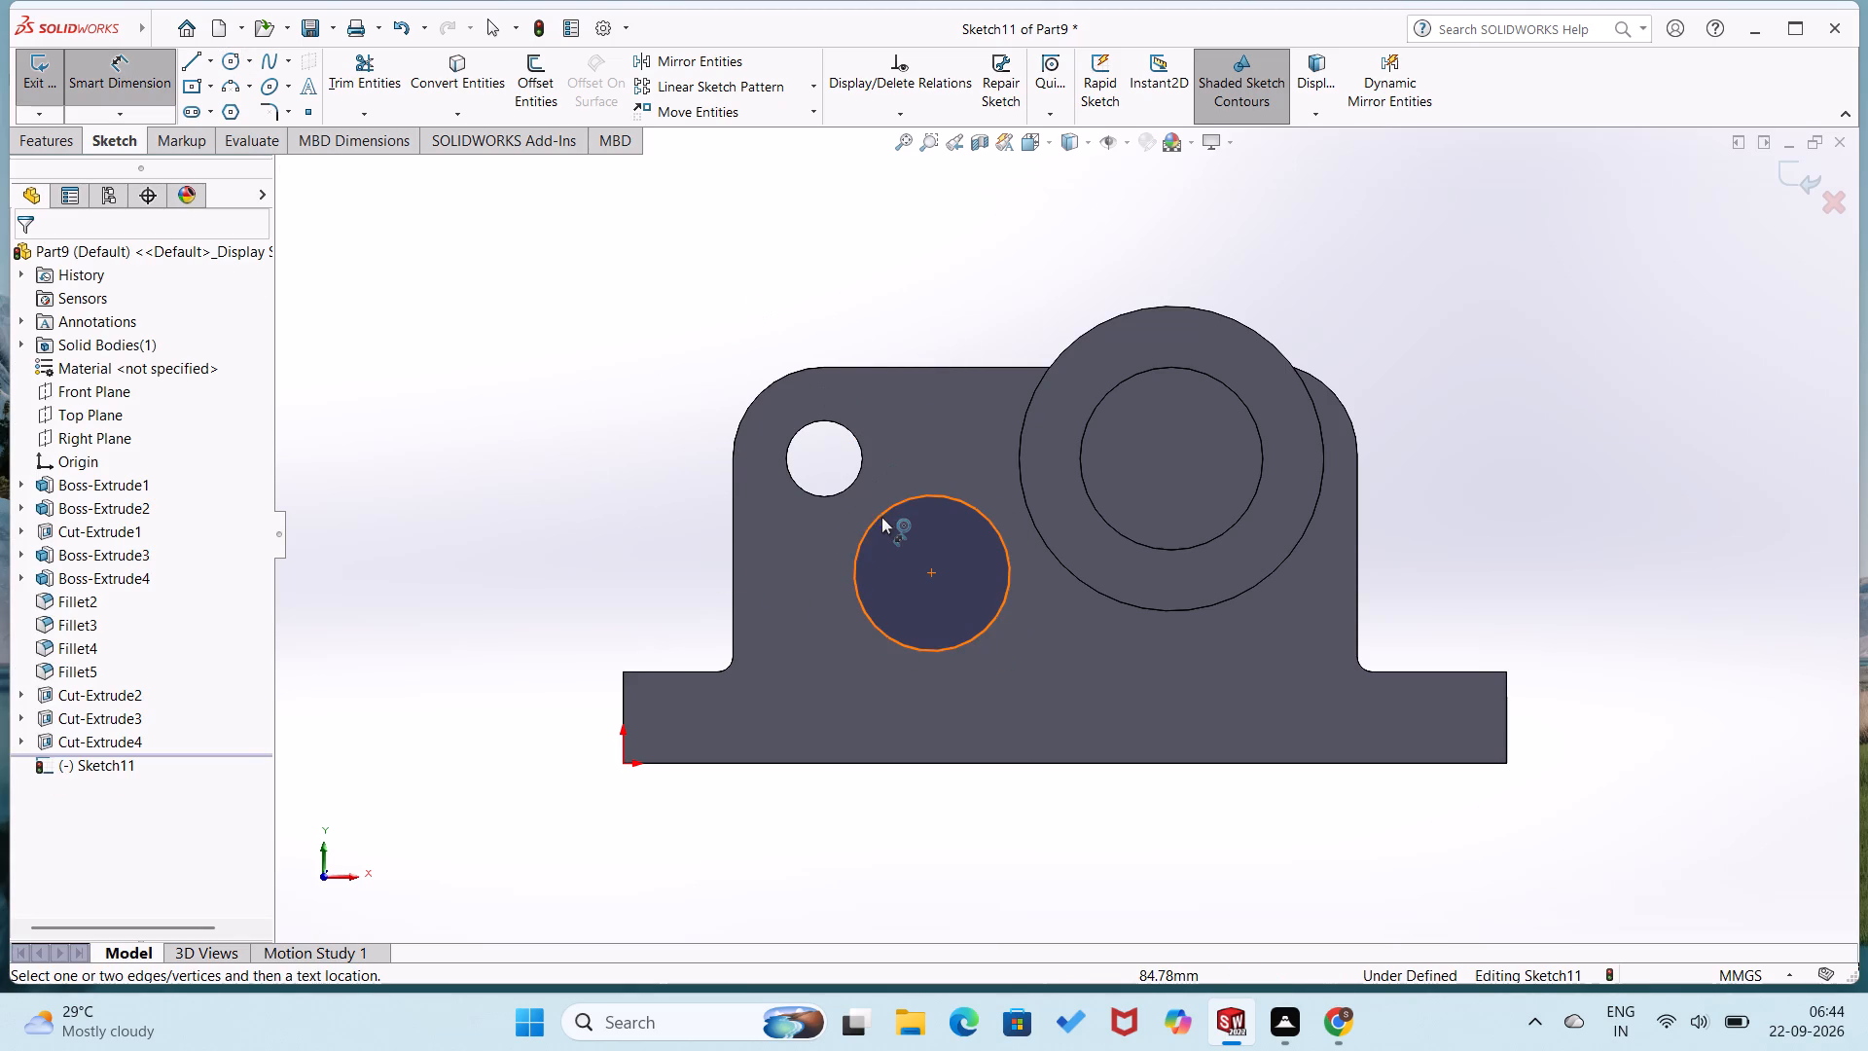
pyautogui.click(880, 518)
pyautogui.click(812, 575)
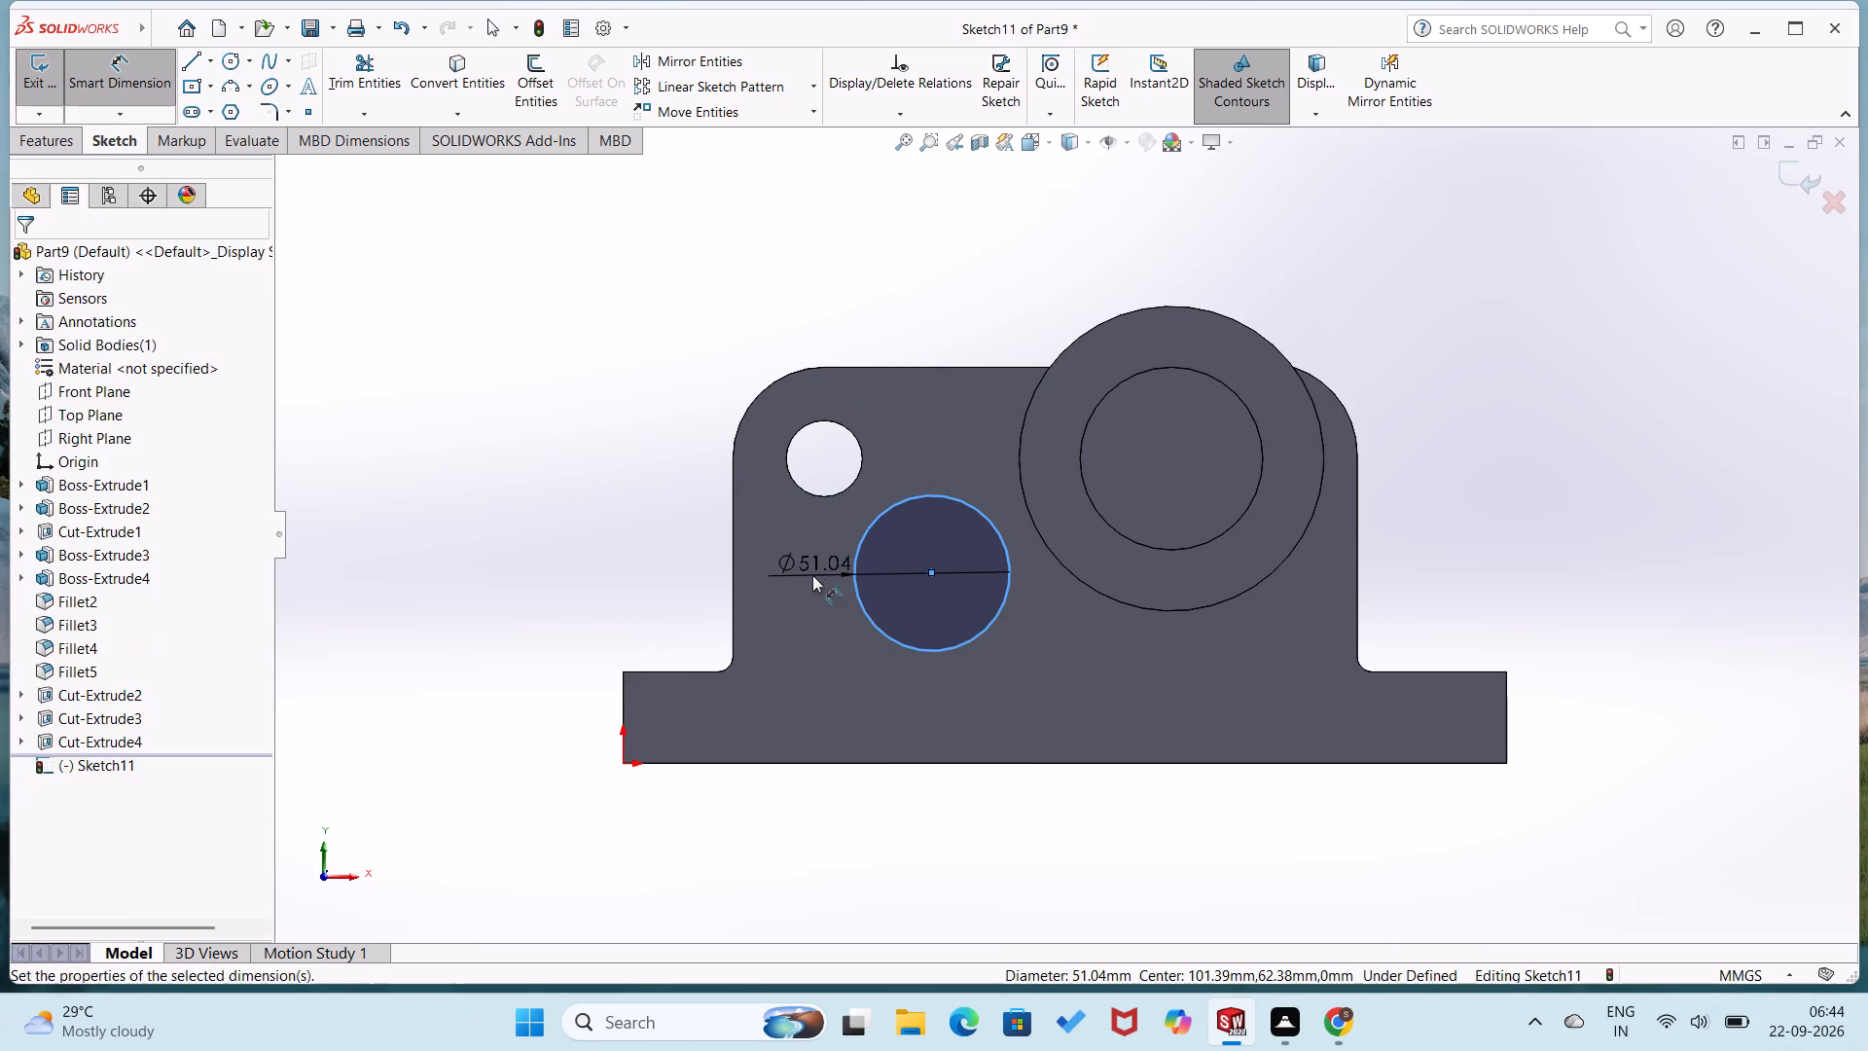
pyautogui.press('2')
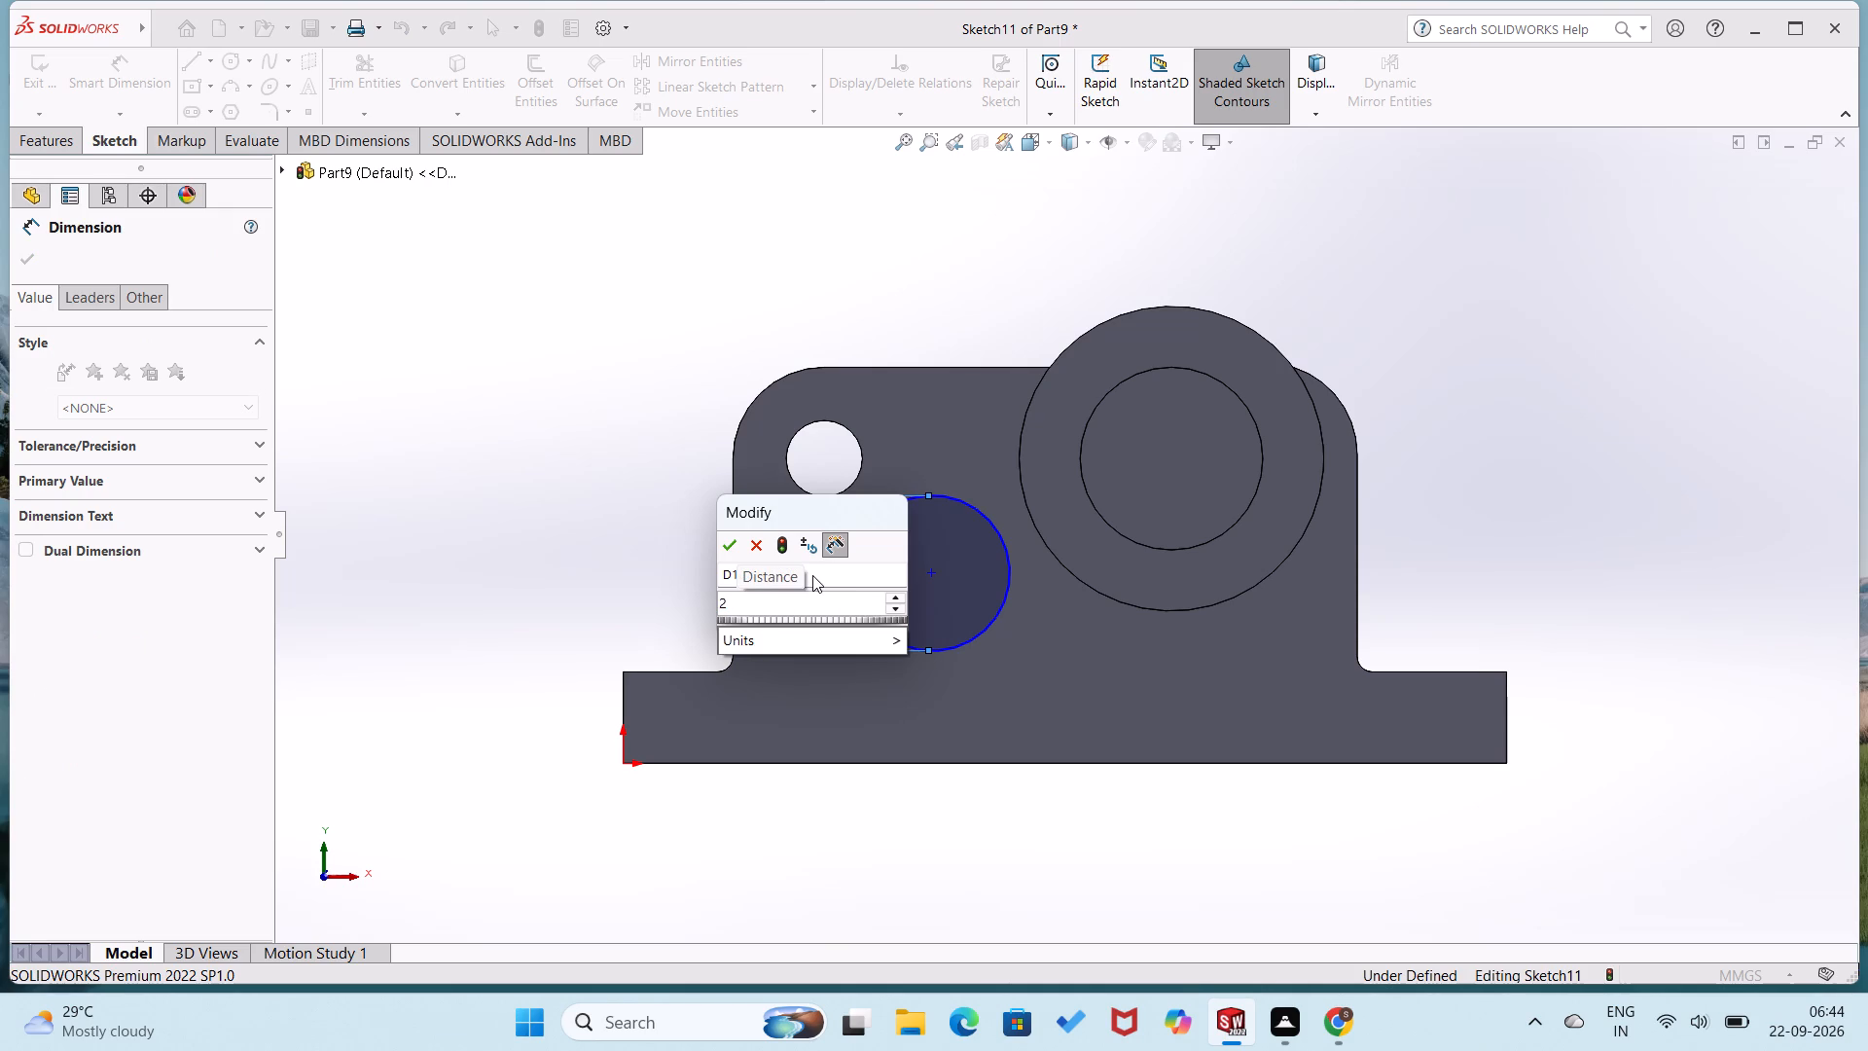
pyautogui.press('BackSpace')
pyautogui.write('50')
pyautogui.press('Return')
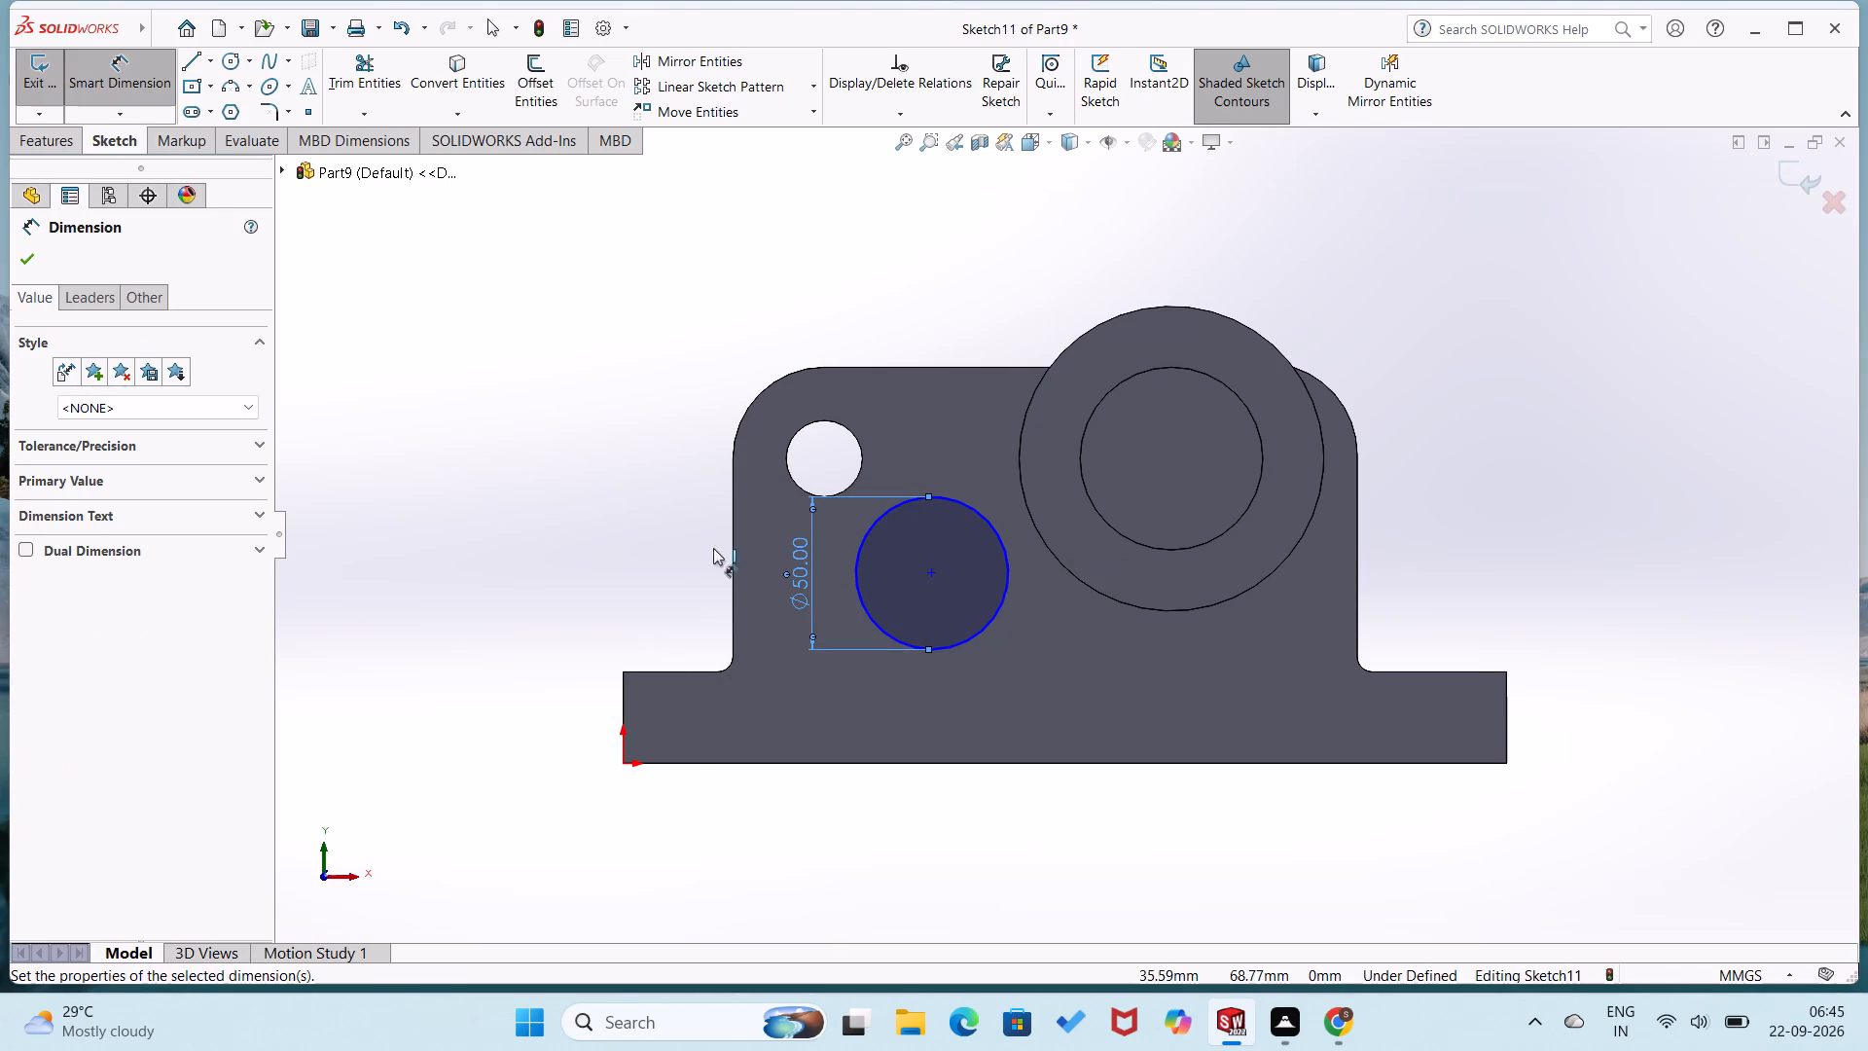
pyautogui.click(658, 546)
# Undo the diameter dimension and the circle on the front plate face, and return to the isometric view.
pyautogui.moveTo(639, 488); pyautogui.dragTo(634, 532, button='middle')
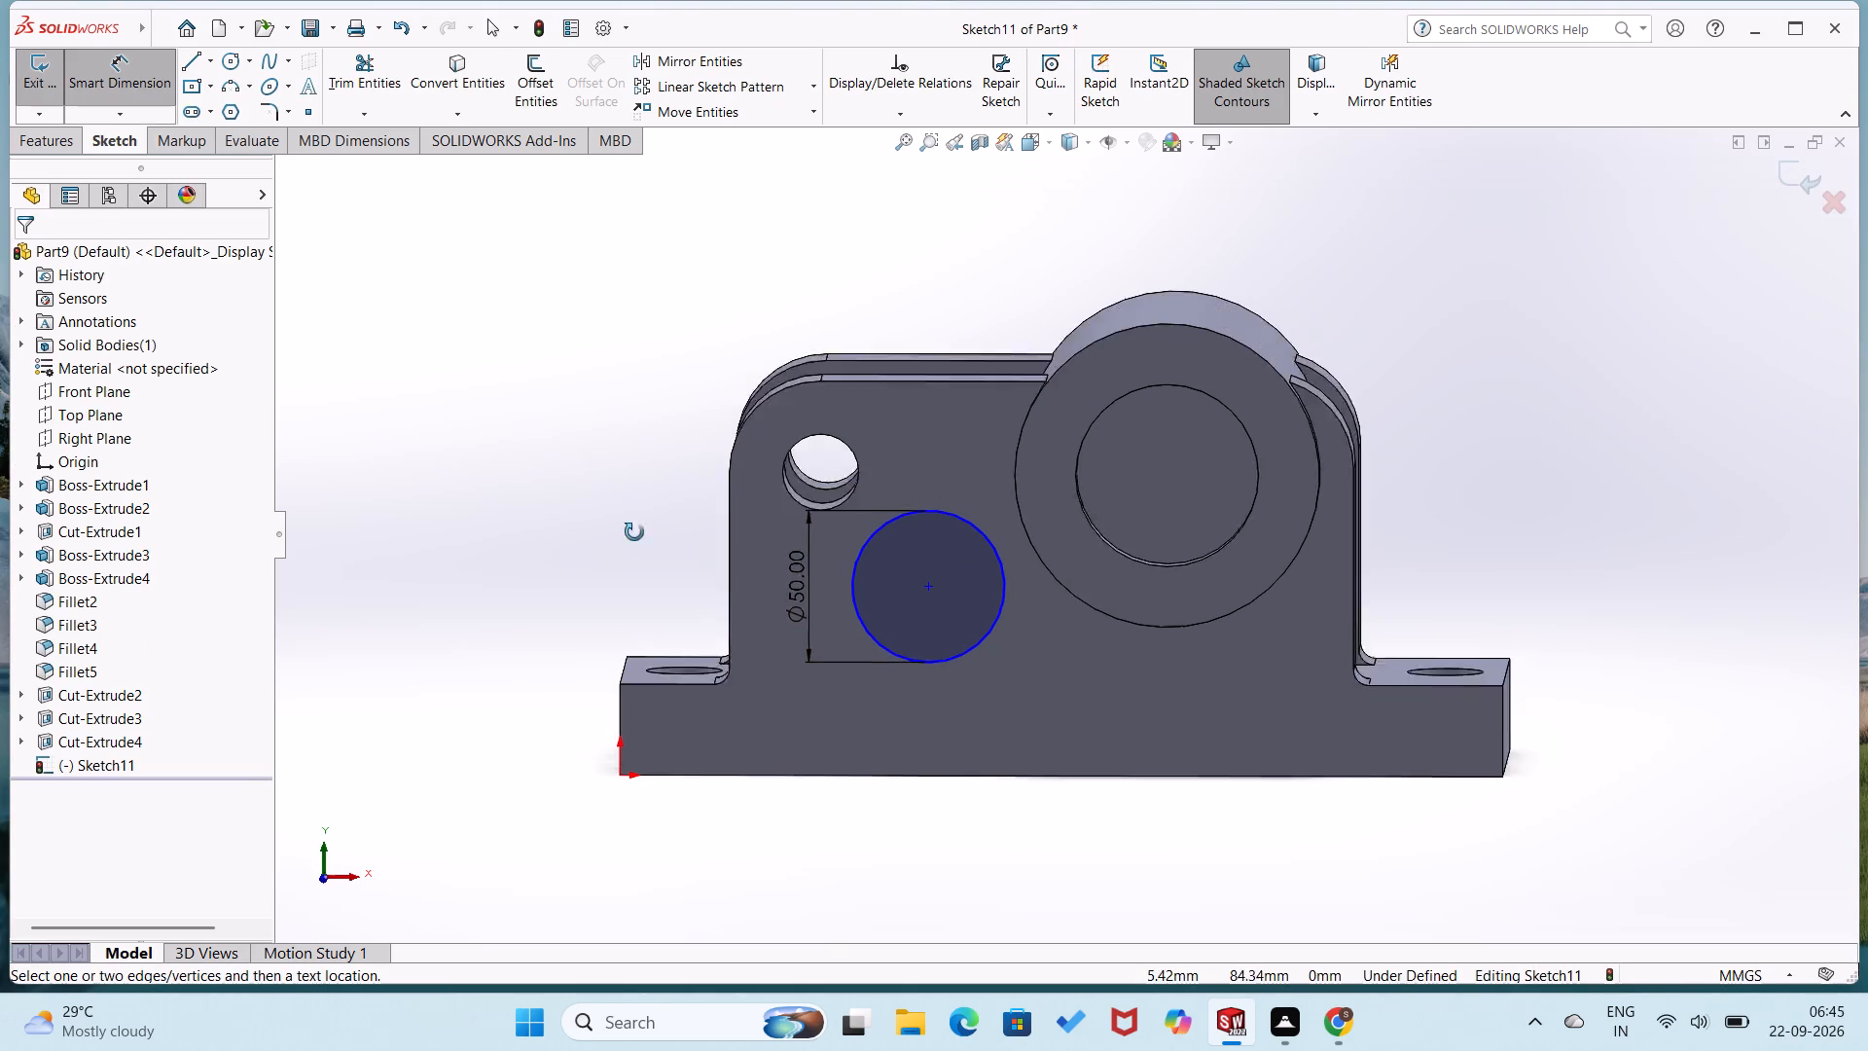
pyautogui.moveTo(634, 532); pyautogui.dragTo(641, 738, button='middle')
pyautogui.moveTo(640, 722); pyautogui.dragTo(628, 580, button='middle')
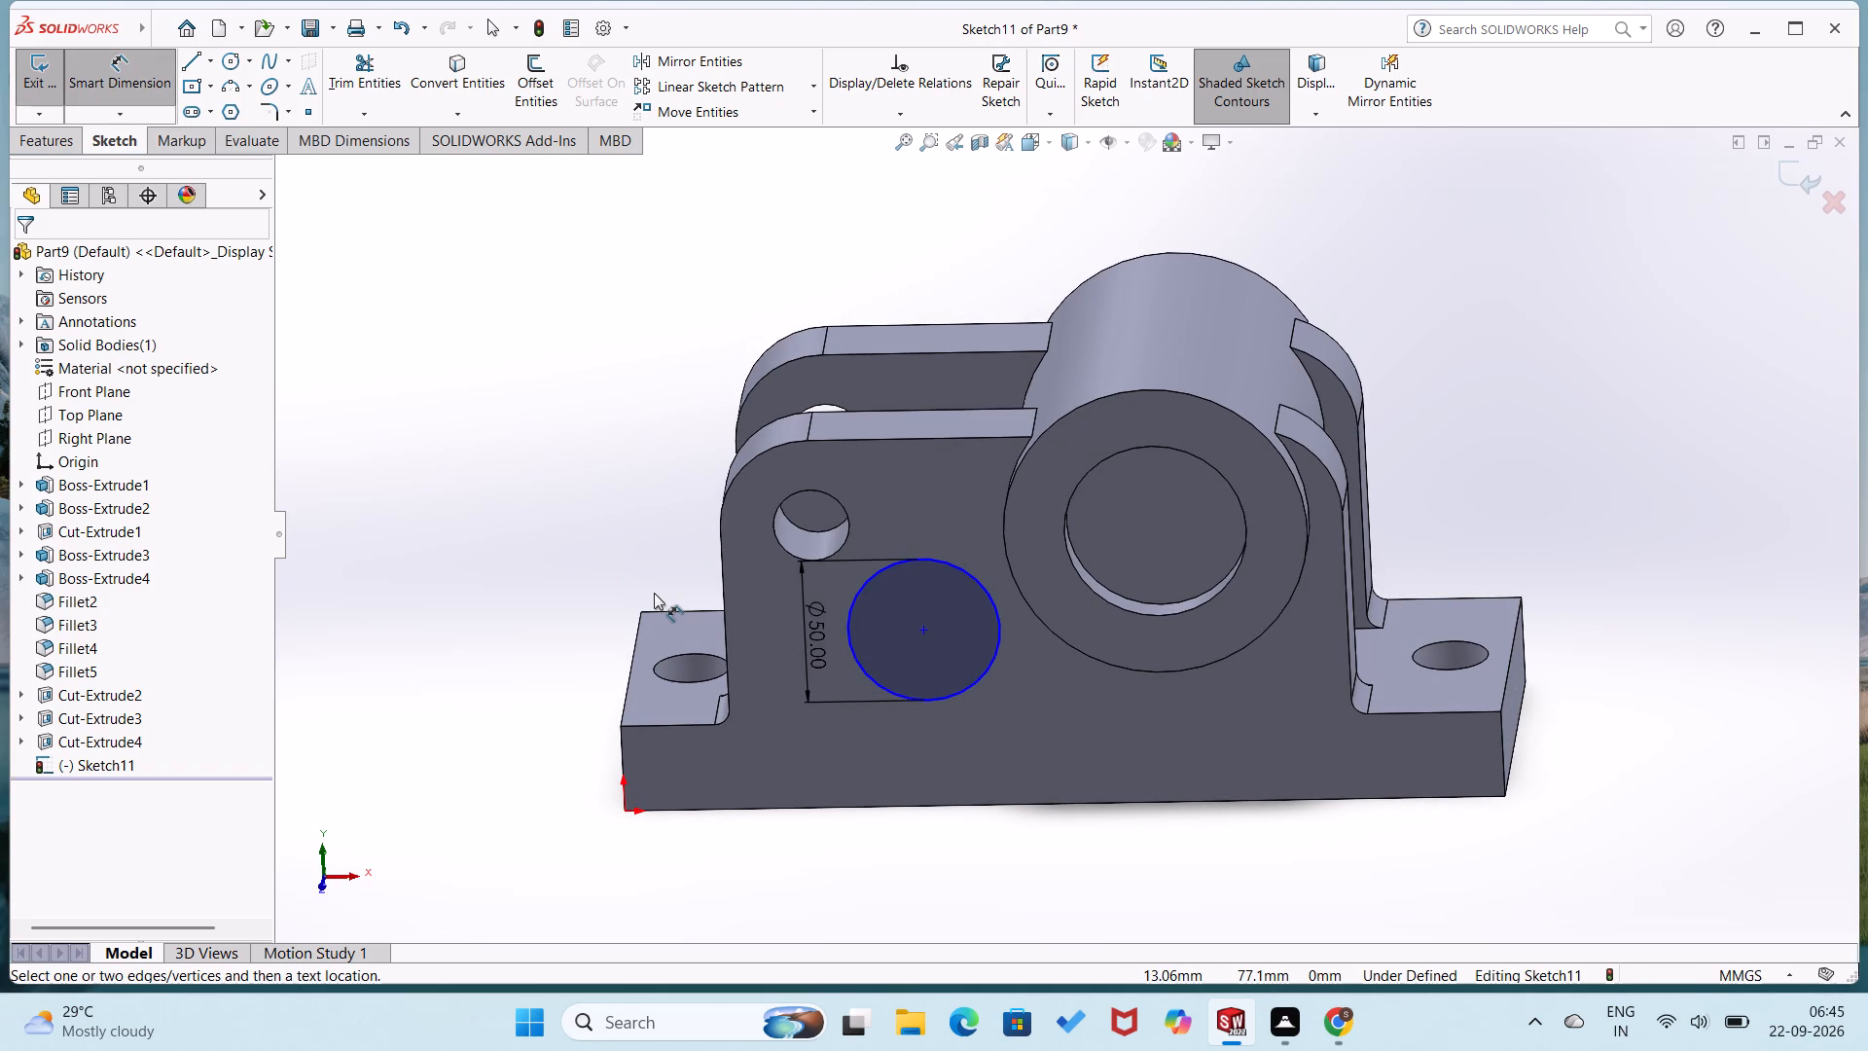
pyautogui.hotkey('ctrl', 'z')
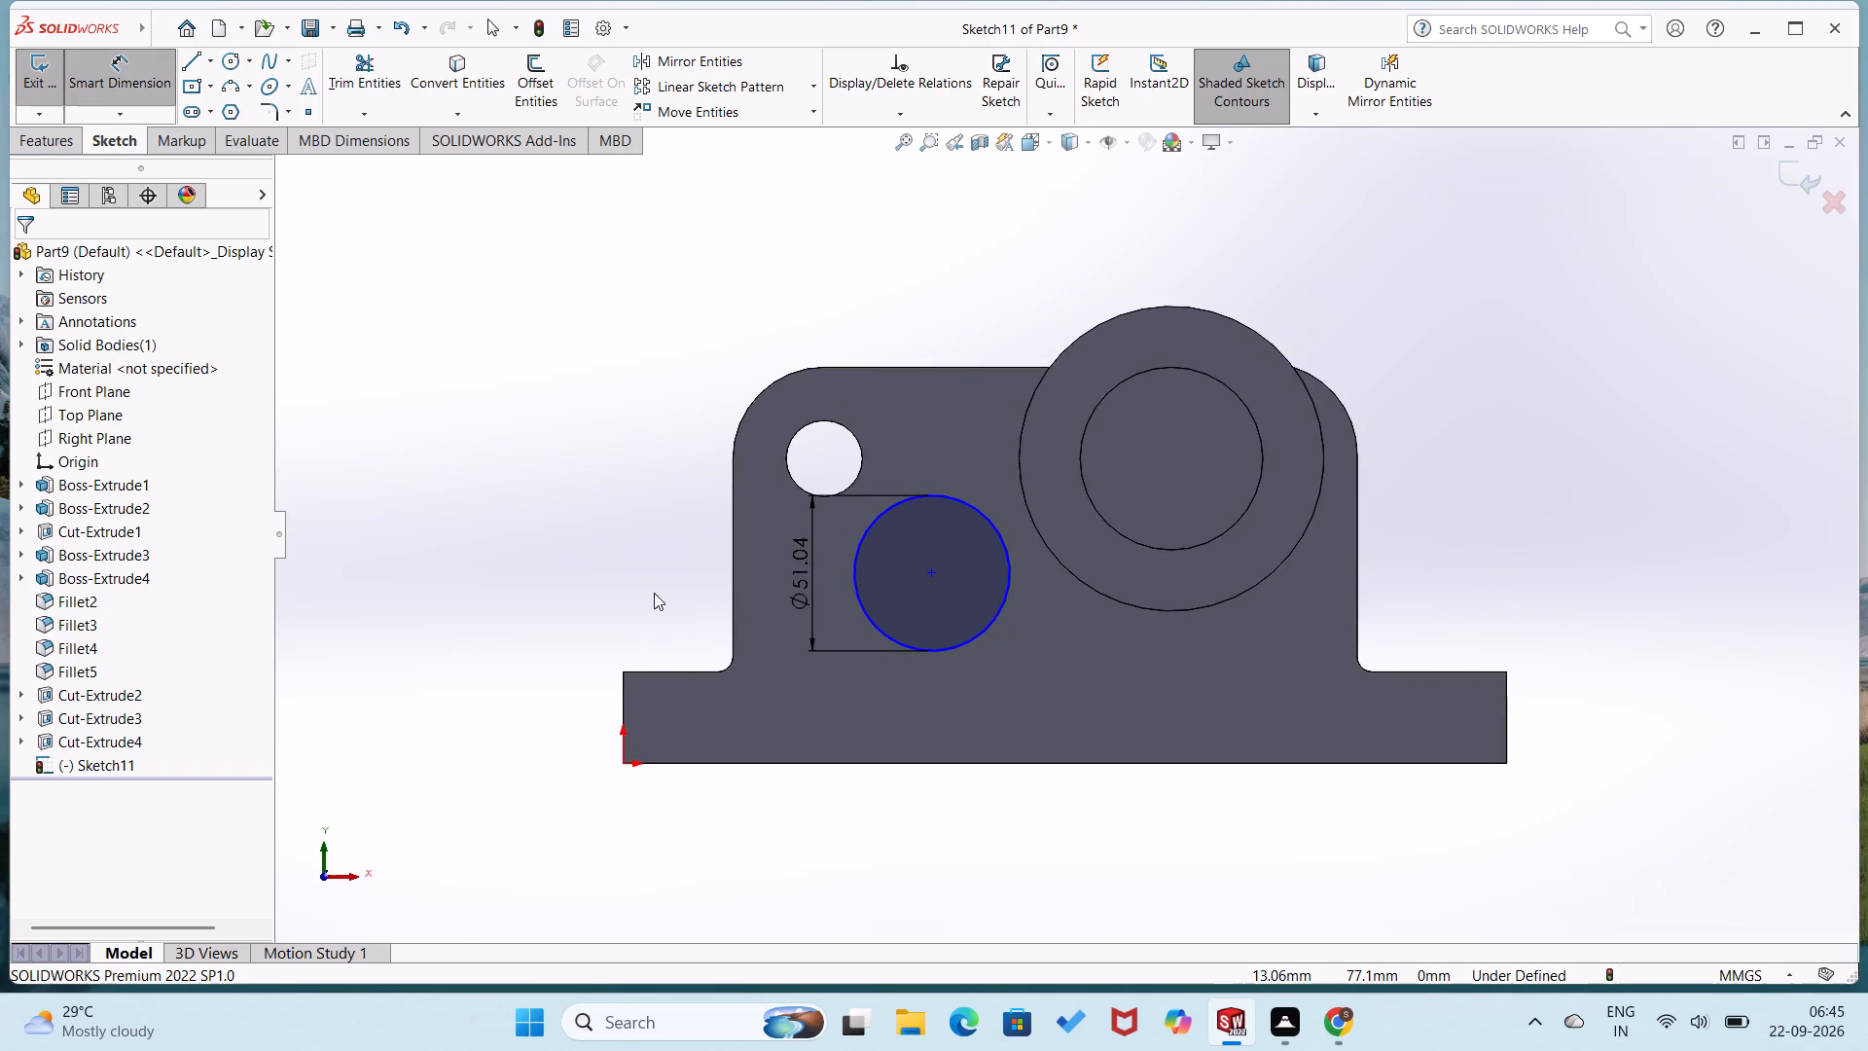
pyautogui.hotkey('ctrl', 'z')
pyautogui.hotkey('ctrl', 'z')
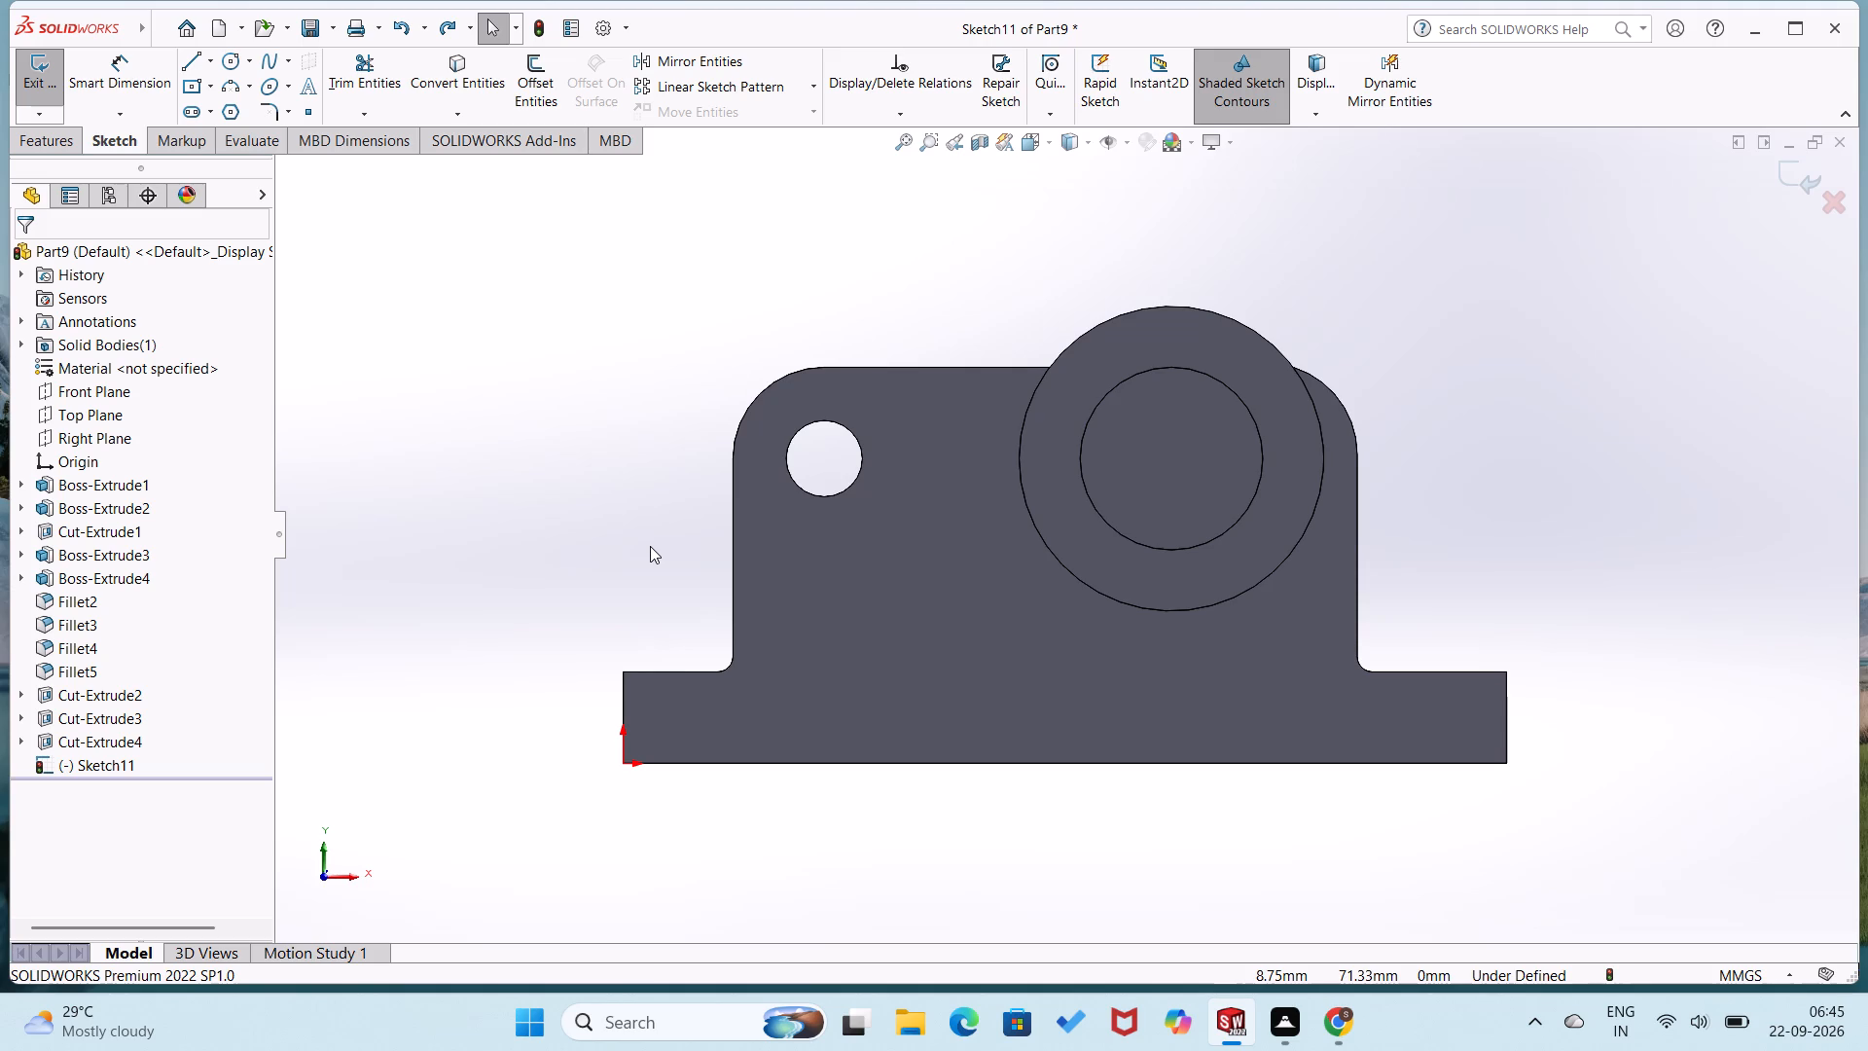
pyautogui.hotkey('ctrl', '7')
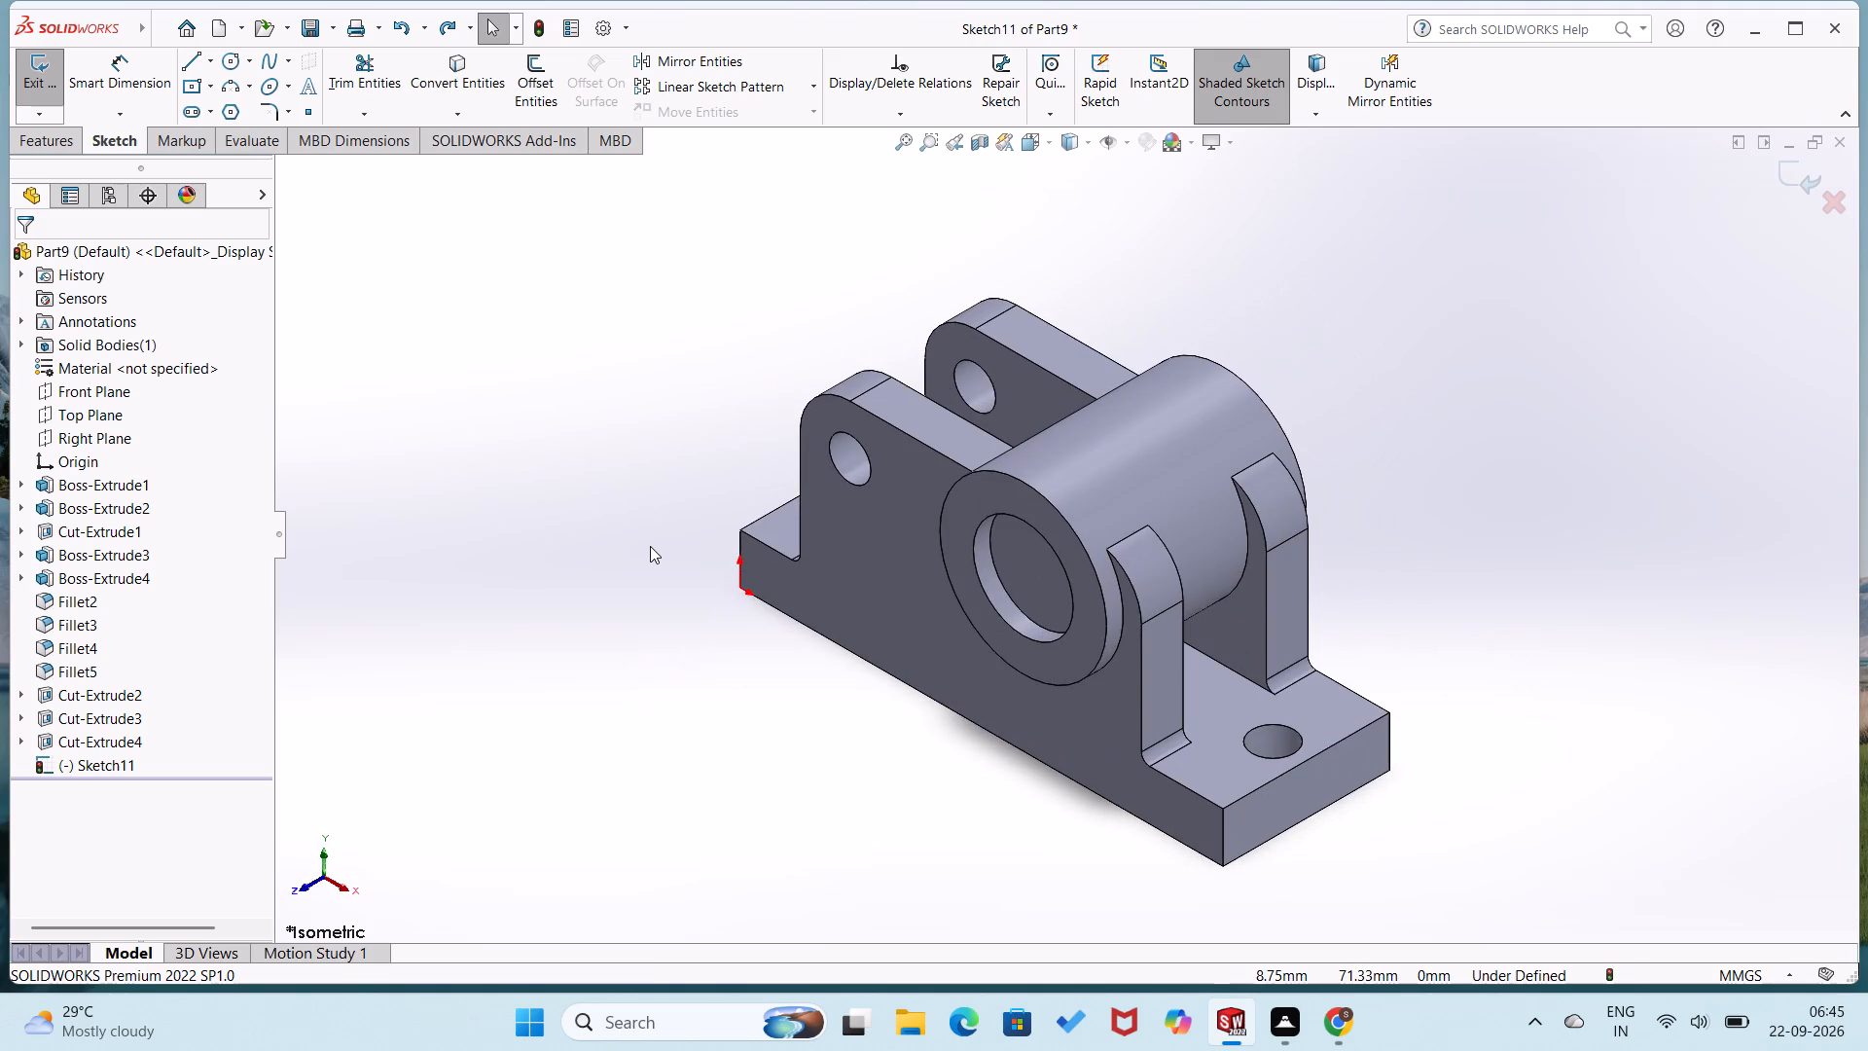
# Save the part in the Documents folder as tuesdayyyyyy, discarding the empty sketch and saving without rebuilding.
pyautogui.hotkey('ctrl', 's')
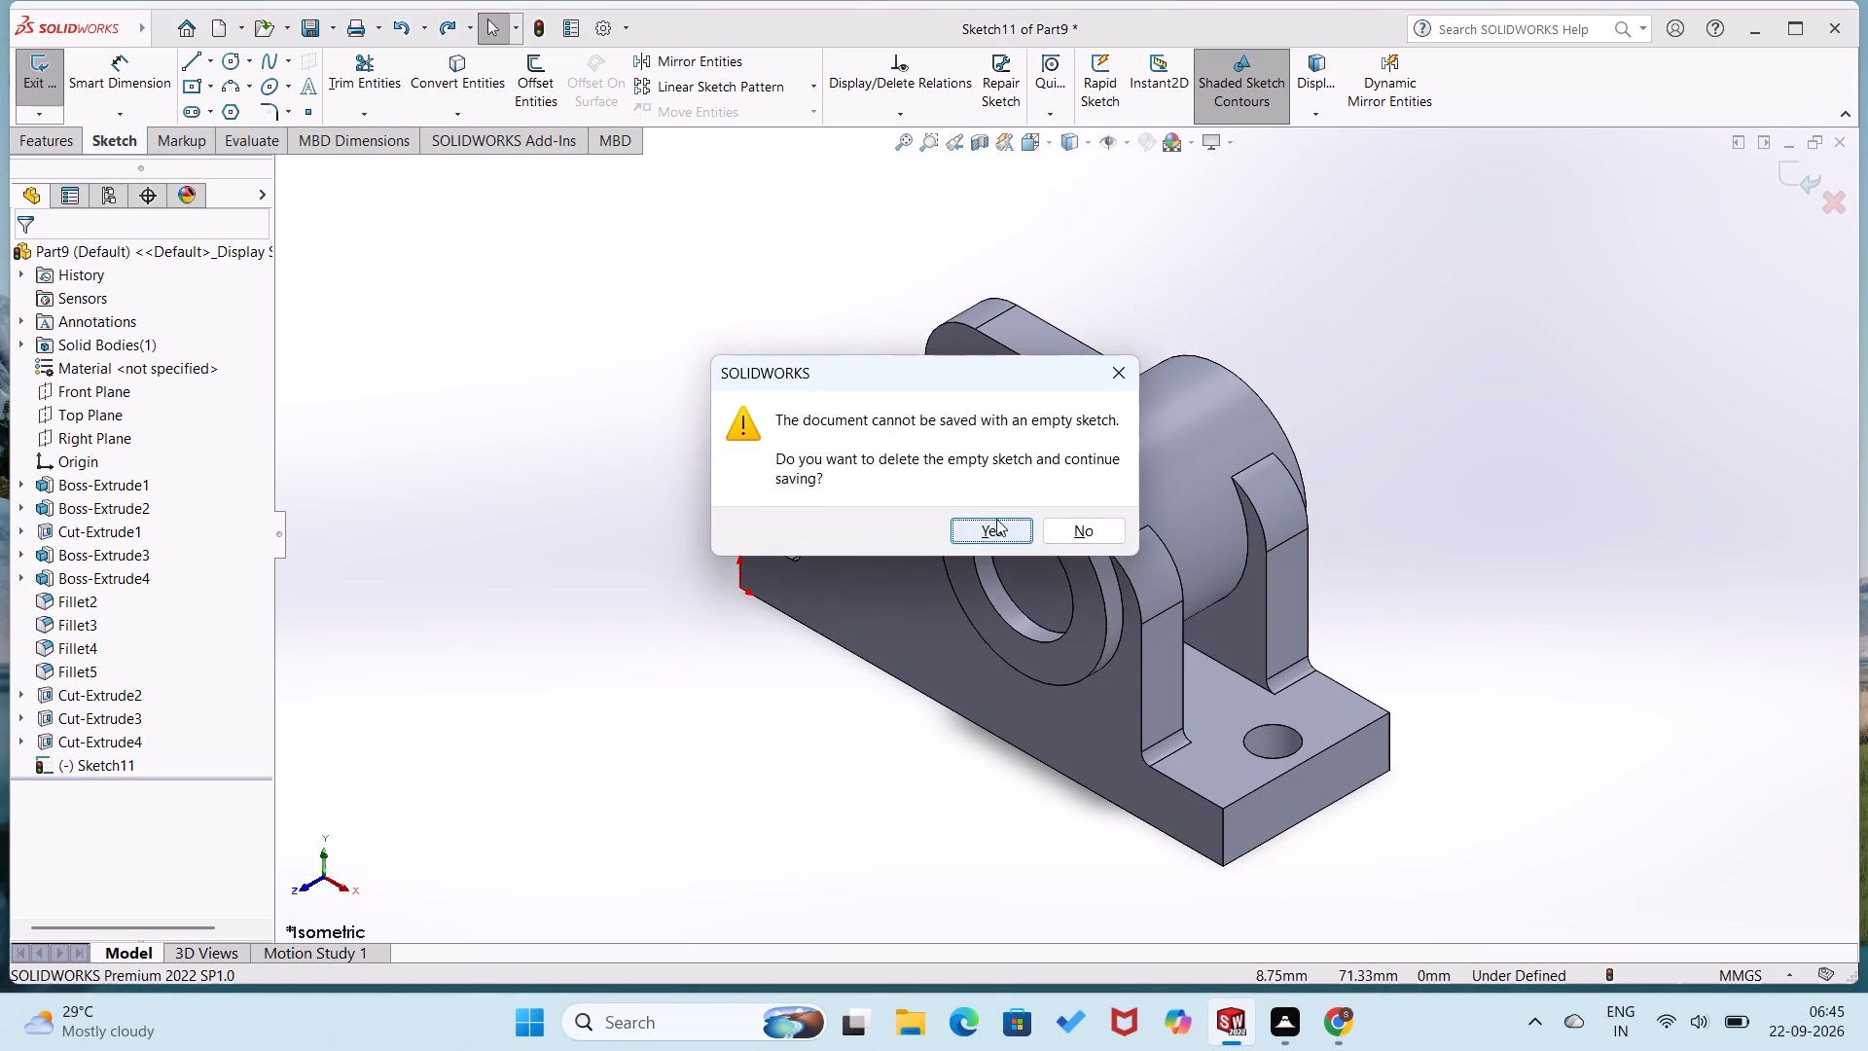
pyautogui.click(1117, 381)
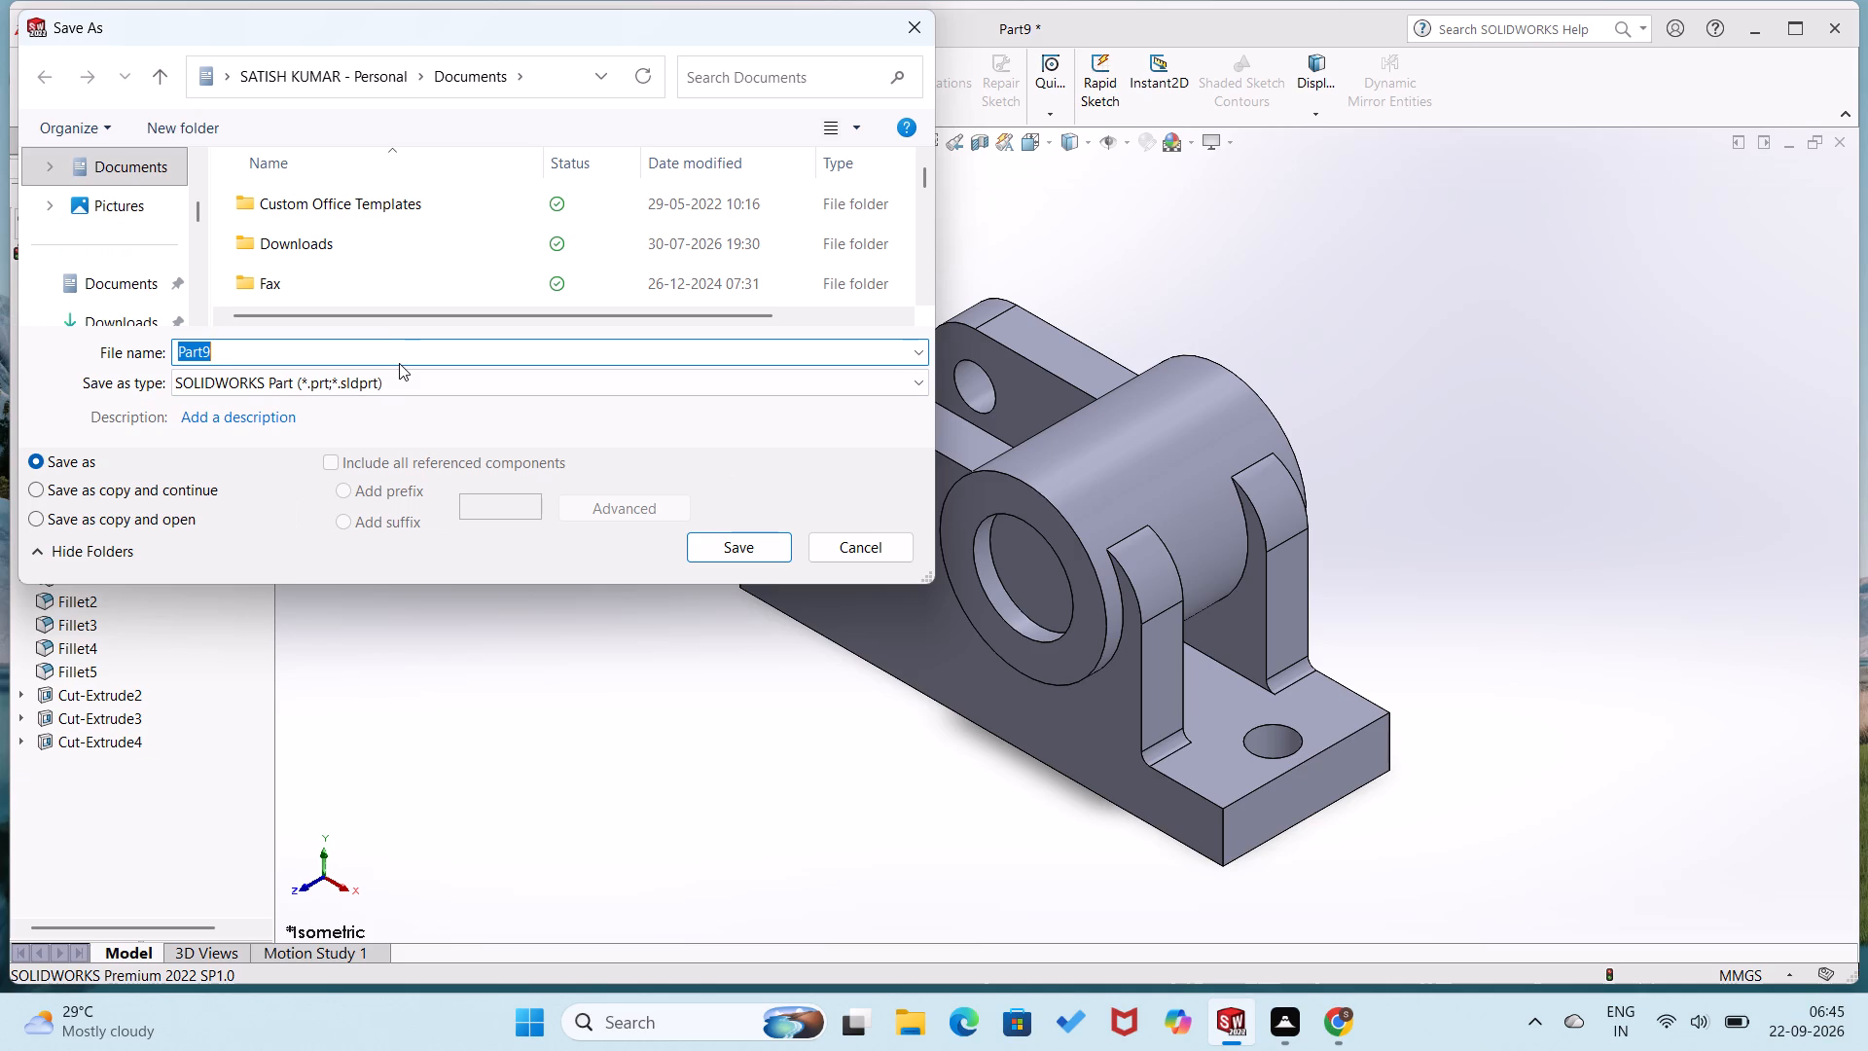
pyautogui.write('tues')
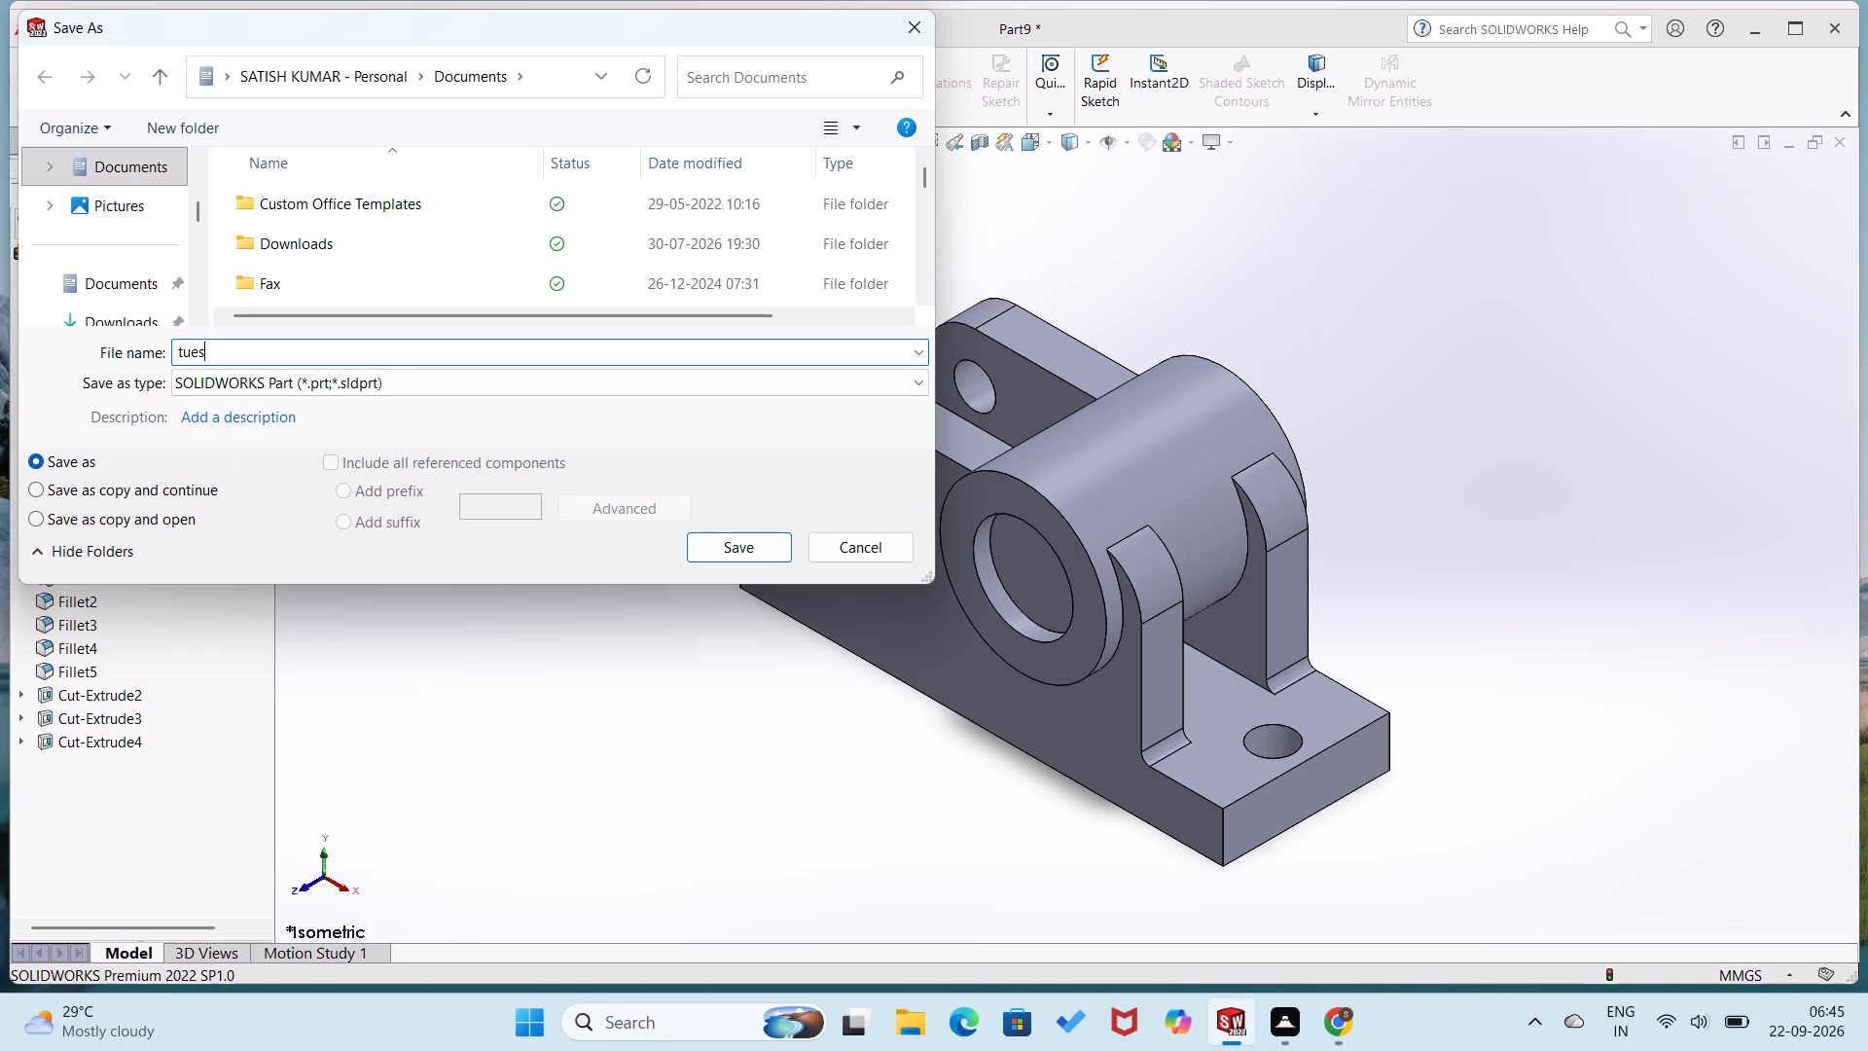
pyautogui.write('da')
pyautogui.write('yyyyyy')
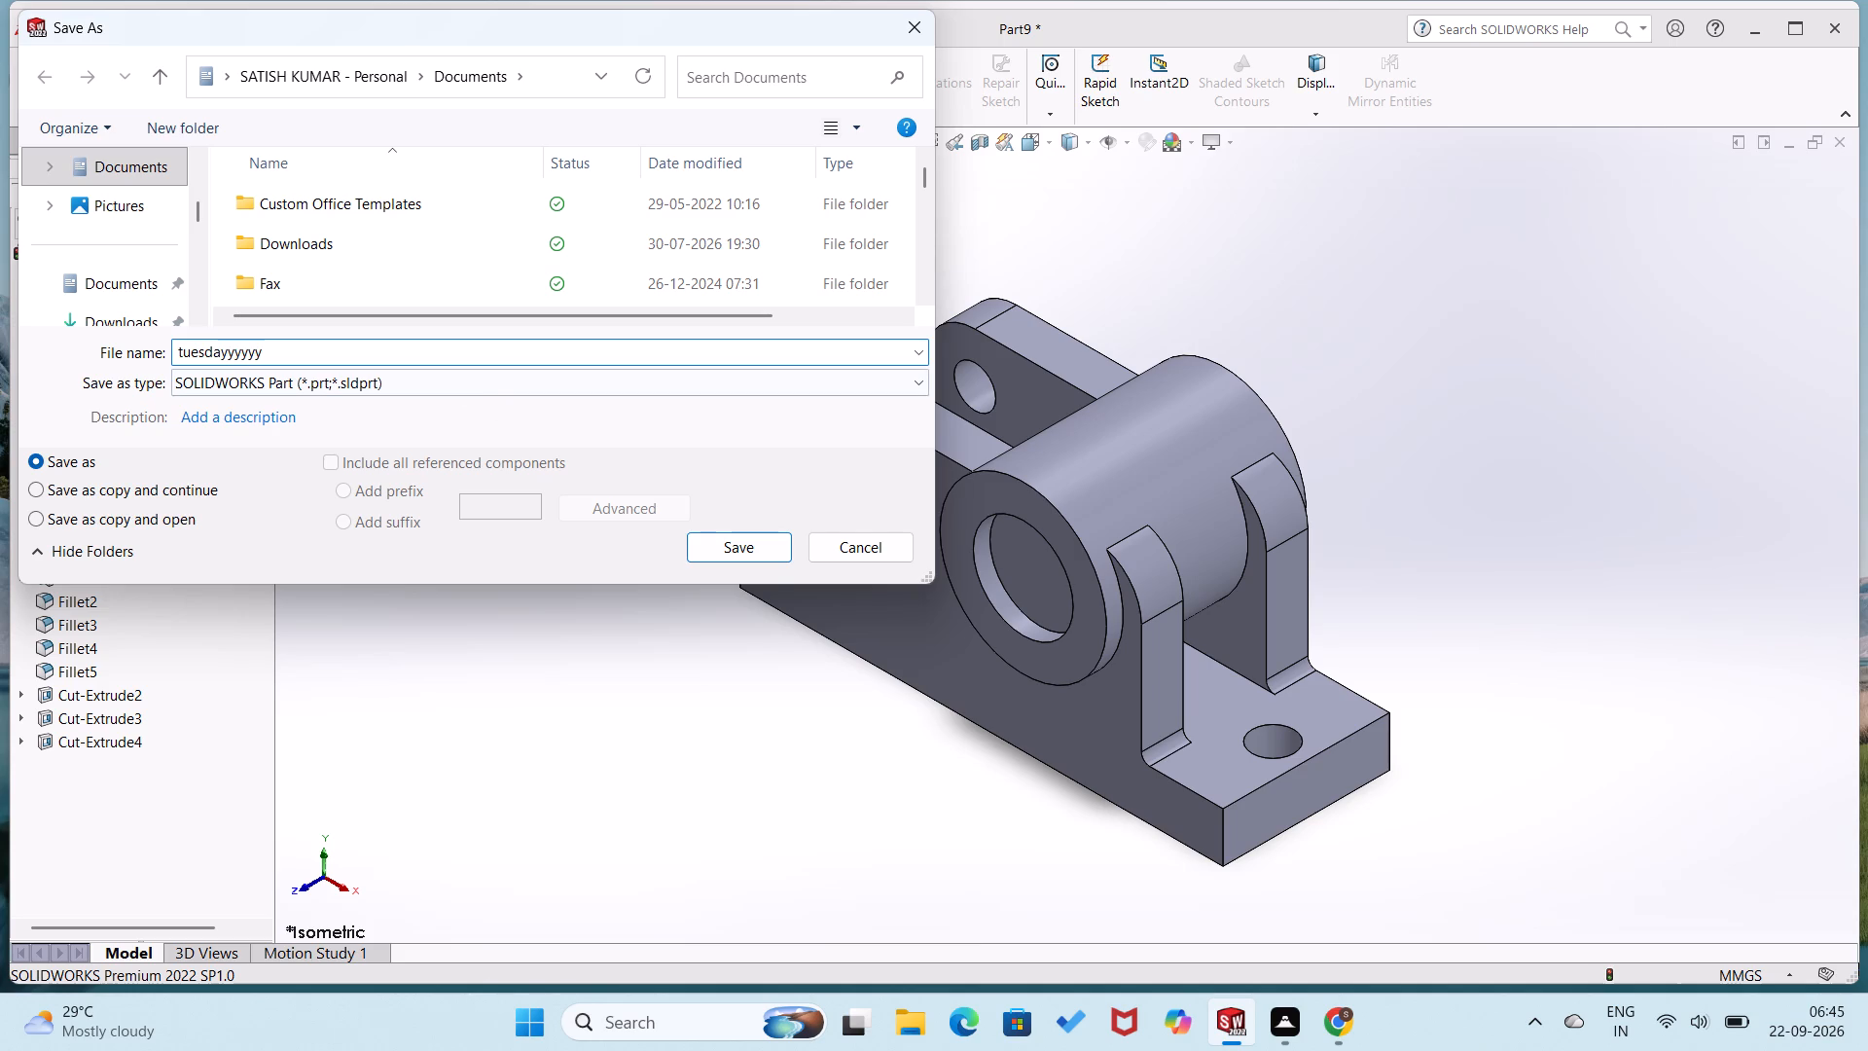
pyautogui.click(750, 552)
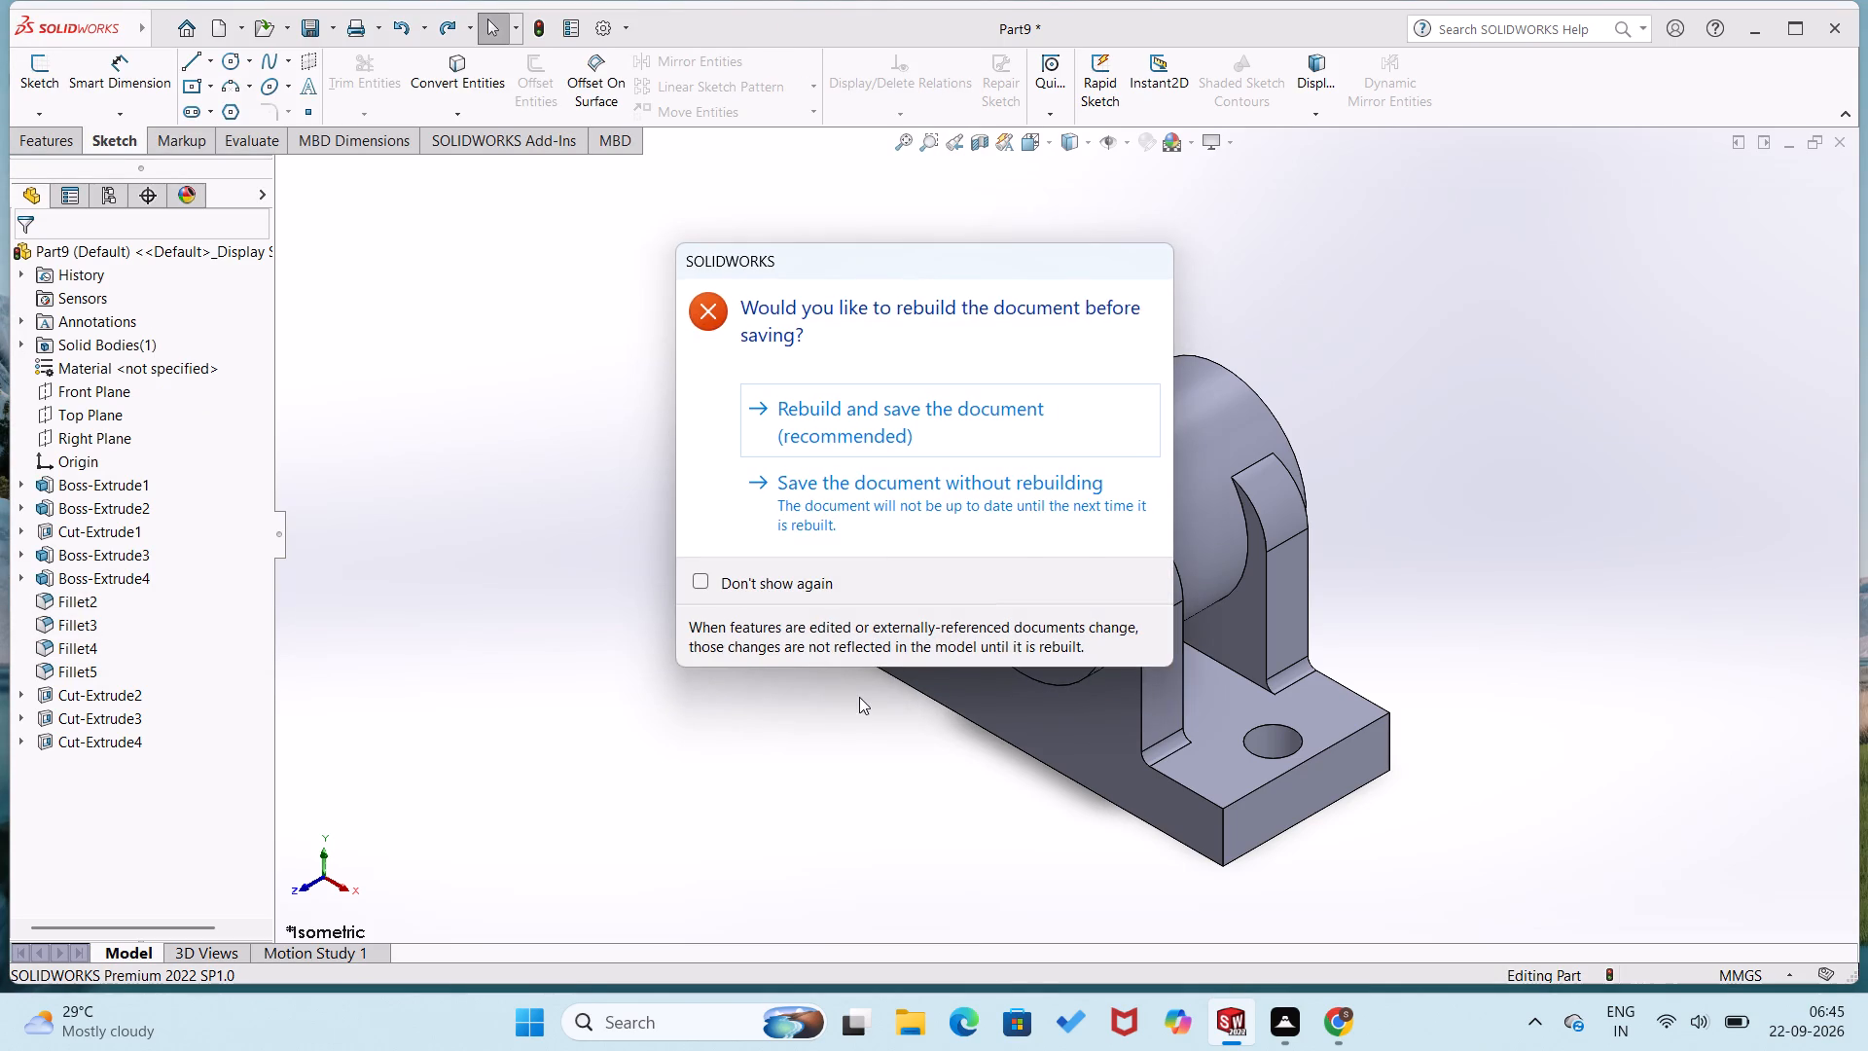
pyautogui.click(901, 514)
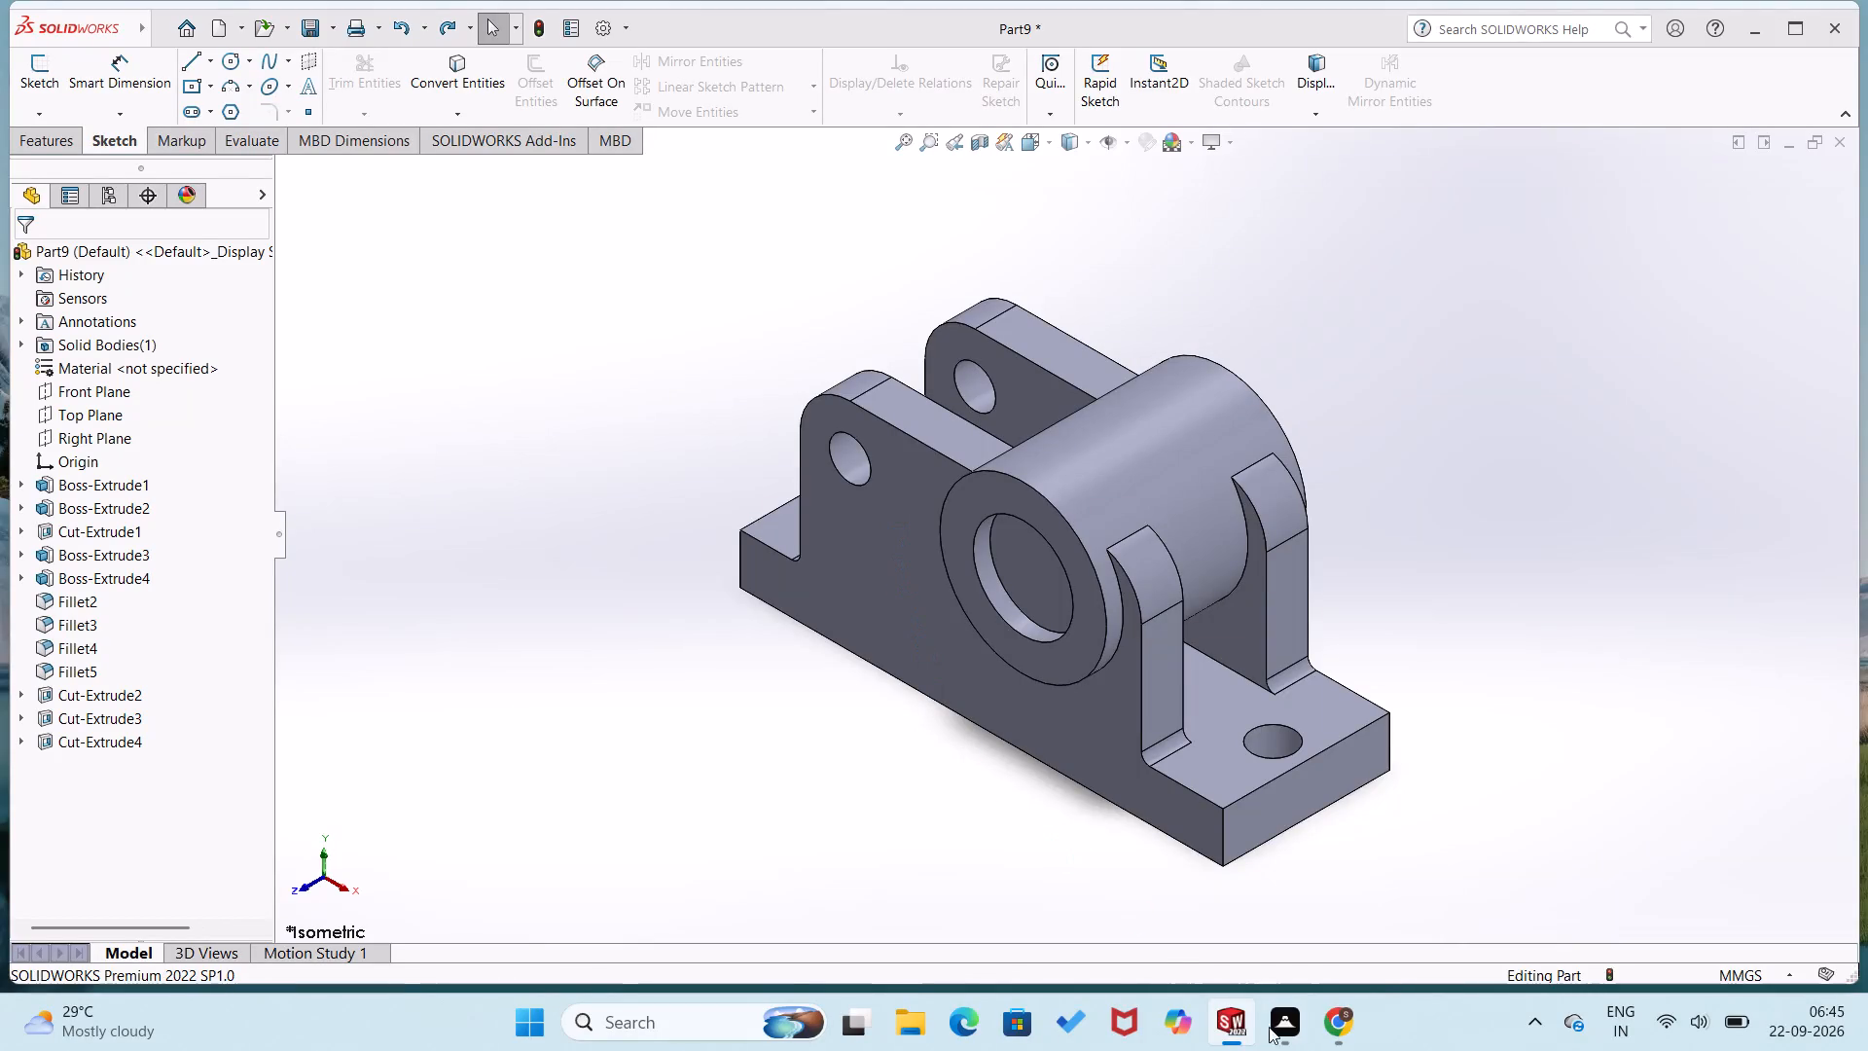